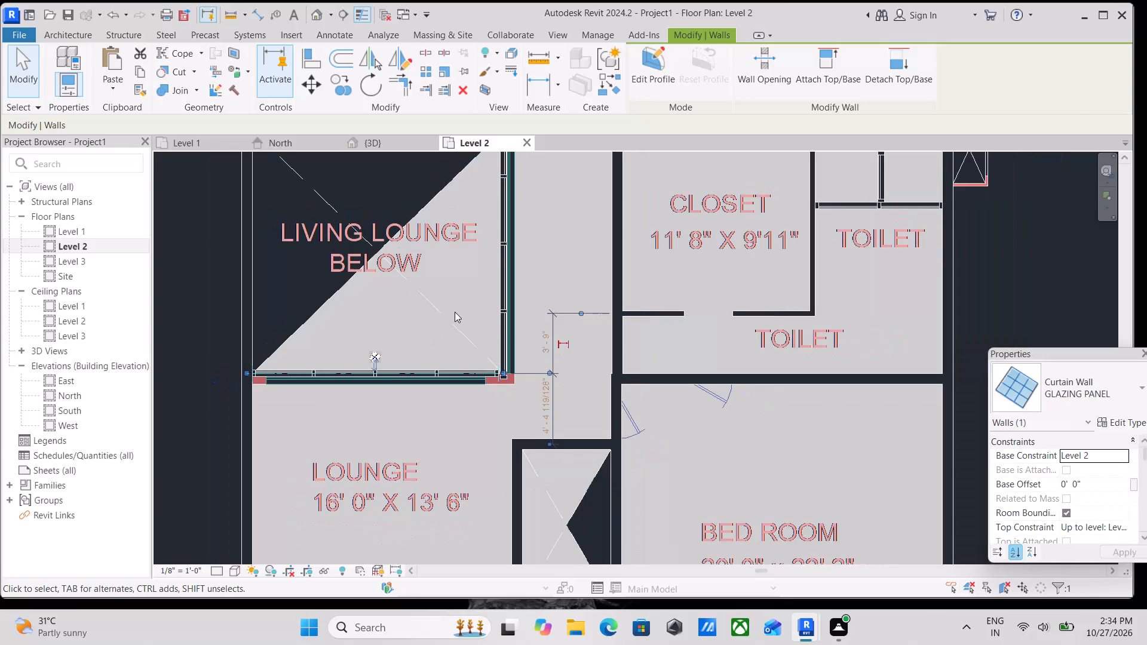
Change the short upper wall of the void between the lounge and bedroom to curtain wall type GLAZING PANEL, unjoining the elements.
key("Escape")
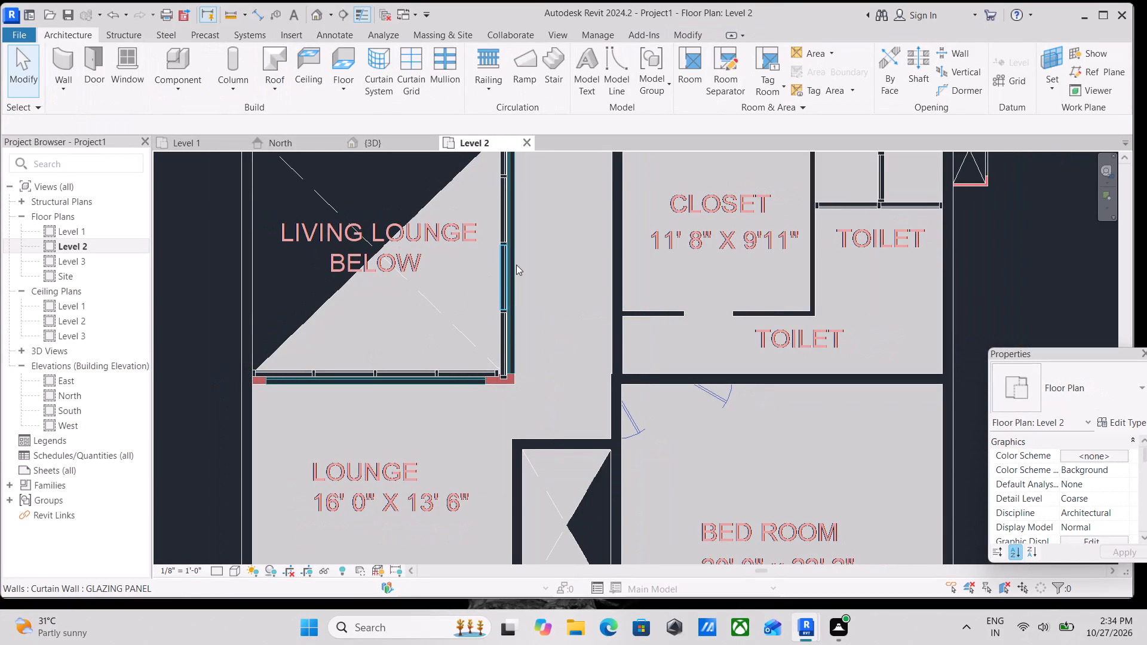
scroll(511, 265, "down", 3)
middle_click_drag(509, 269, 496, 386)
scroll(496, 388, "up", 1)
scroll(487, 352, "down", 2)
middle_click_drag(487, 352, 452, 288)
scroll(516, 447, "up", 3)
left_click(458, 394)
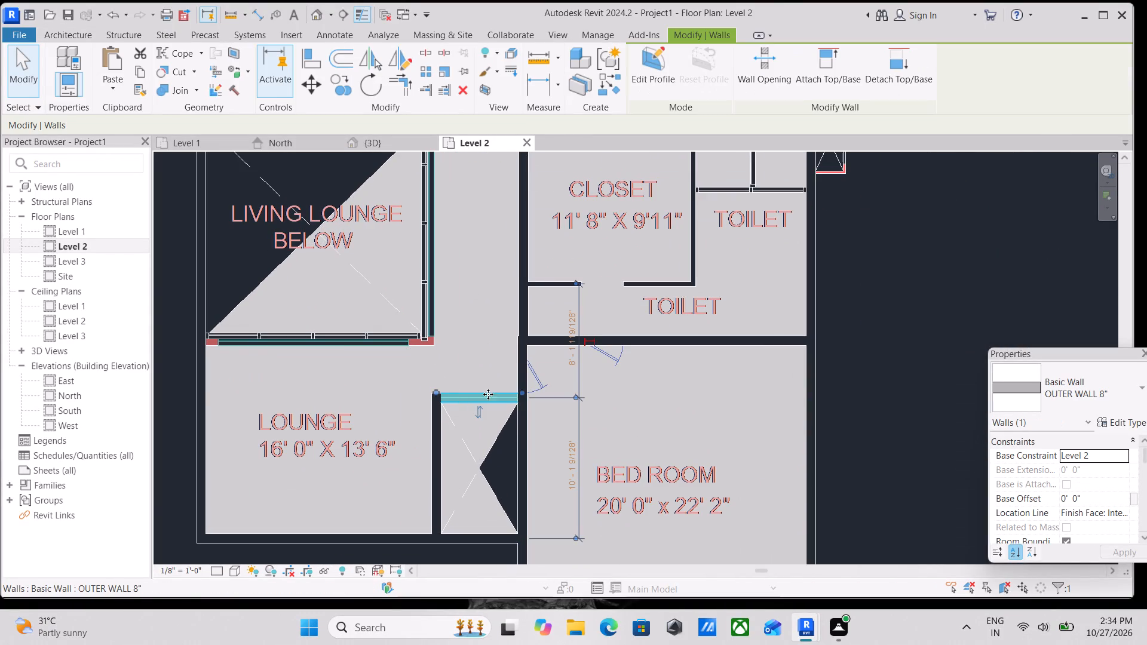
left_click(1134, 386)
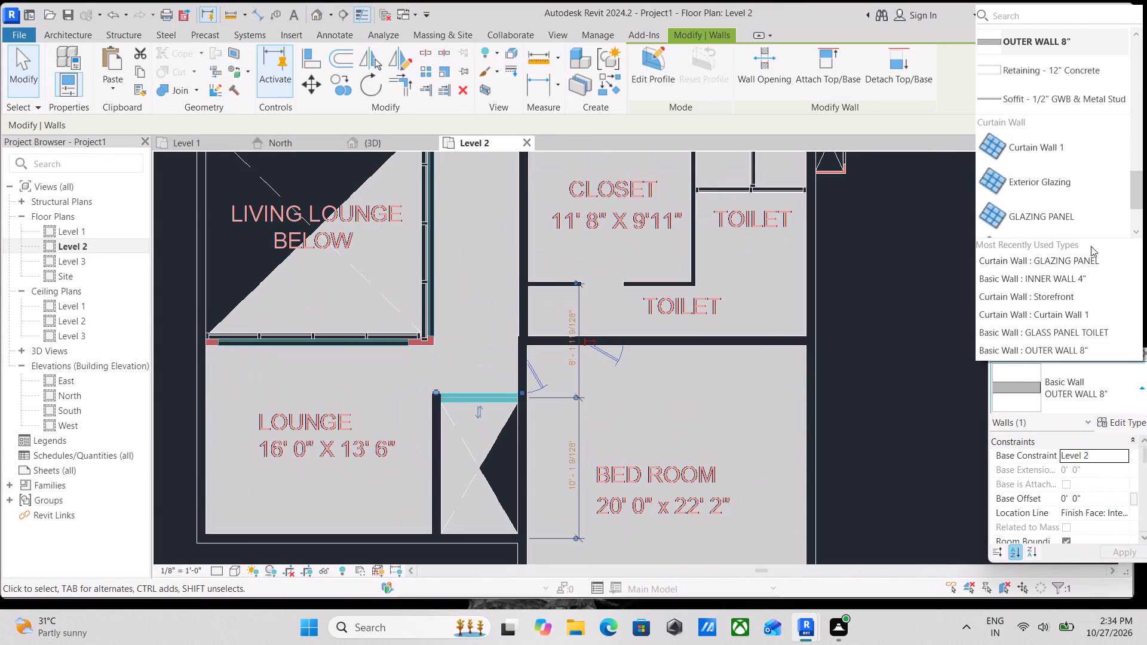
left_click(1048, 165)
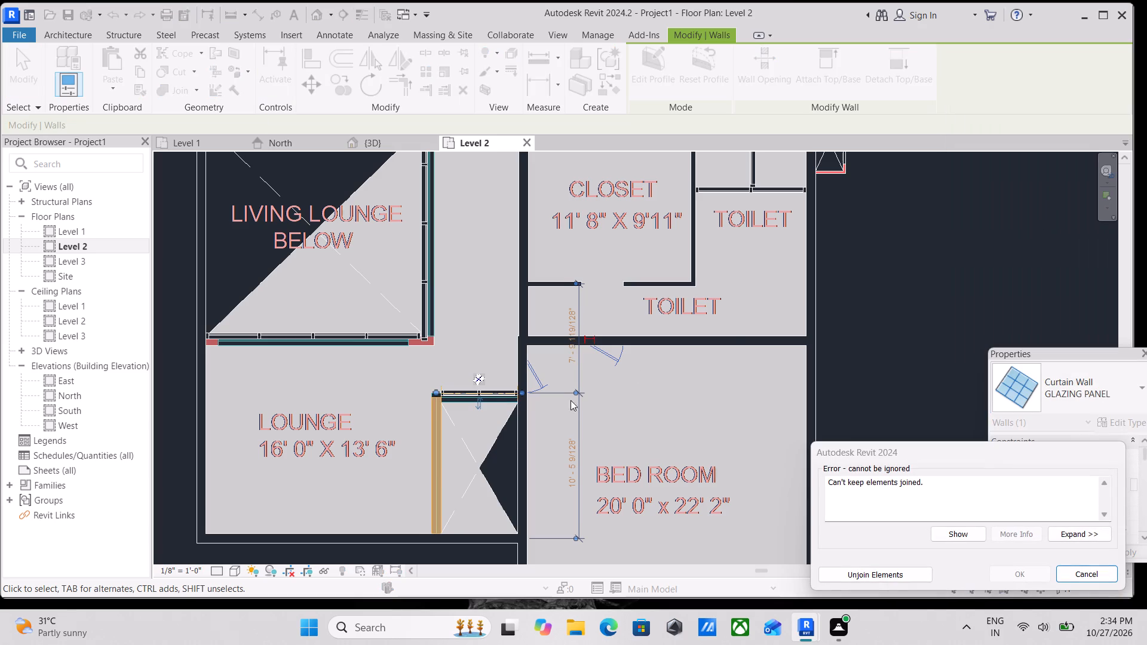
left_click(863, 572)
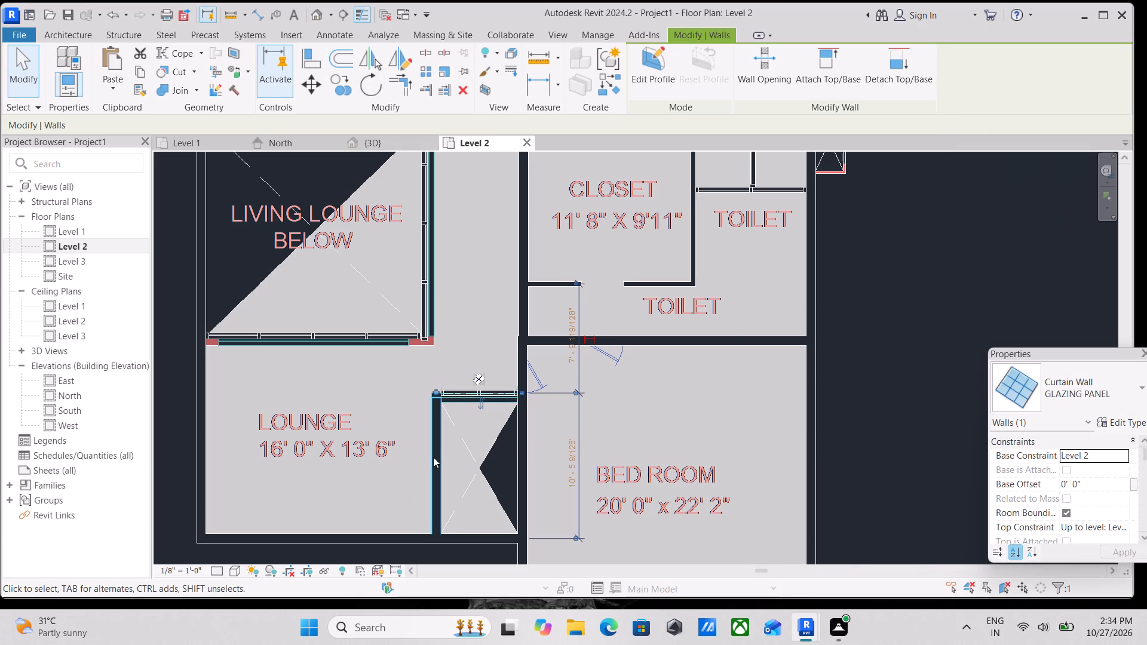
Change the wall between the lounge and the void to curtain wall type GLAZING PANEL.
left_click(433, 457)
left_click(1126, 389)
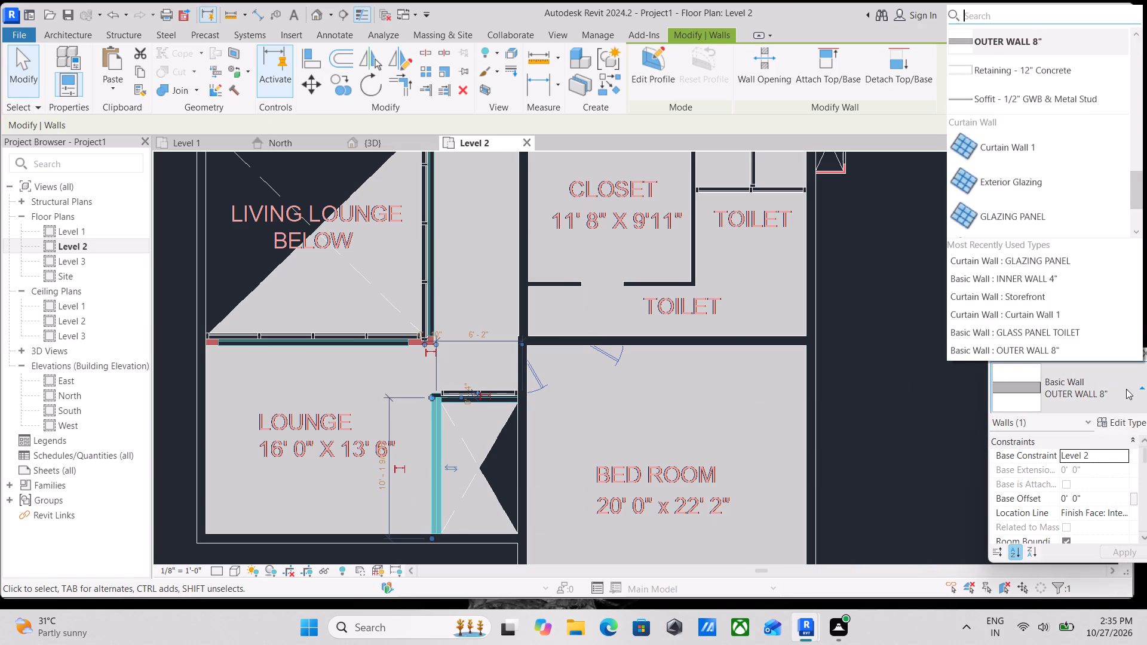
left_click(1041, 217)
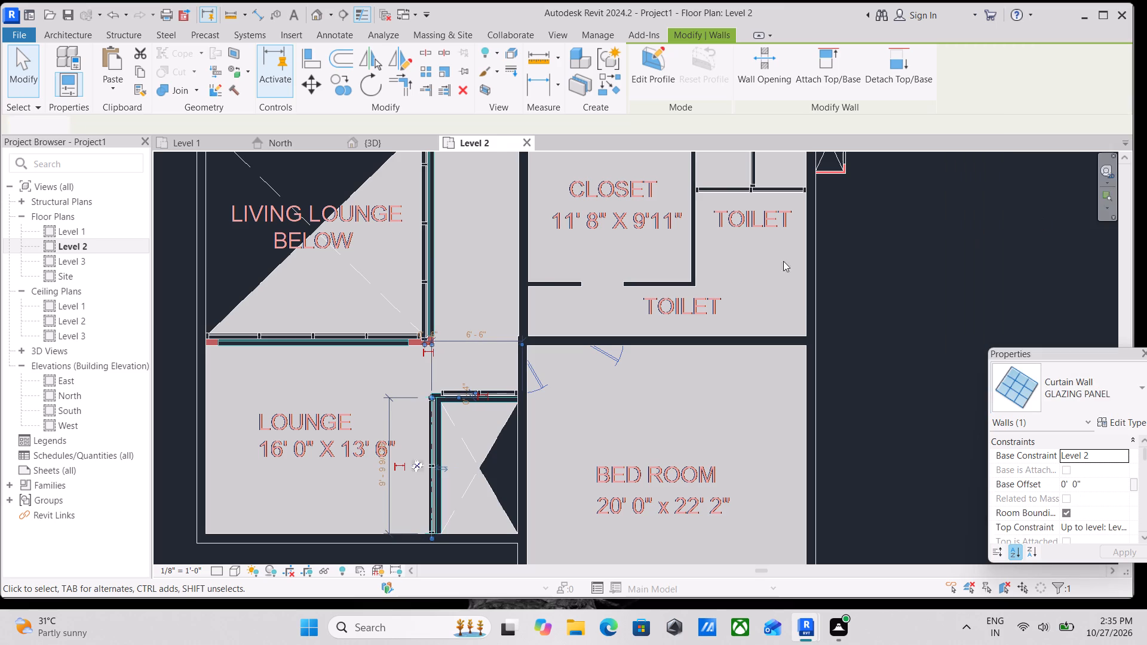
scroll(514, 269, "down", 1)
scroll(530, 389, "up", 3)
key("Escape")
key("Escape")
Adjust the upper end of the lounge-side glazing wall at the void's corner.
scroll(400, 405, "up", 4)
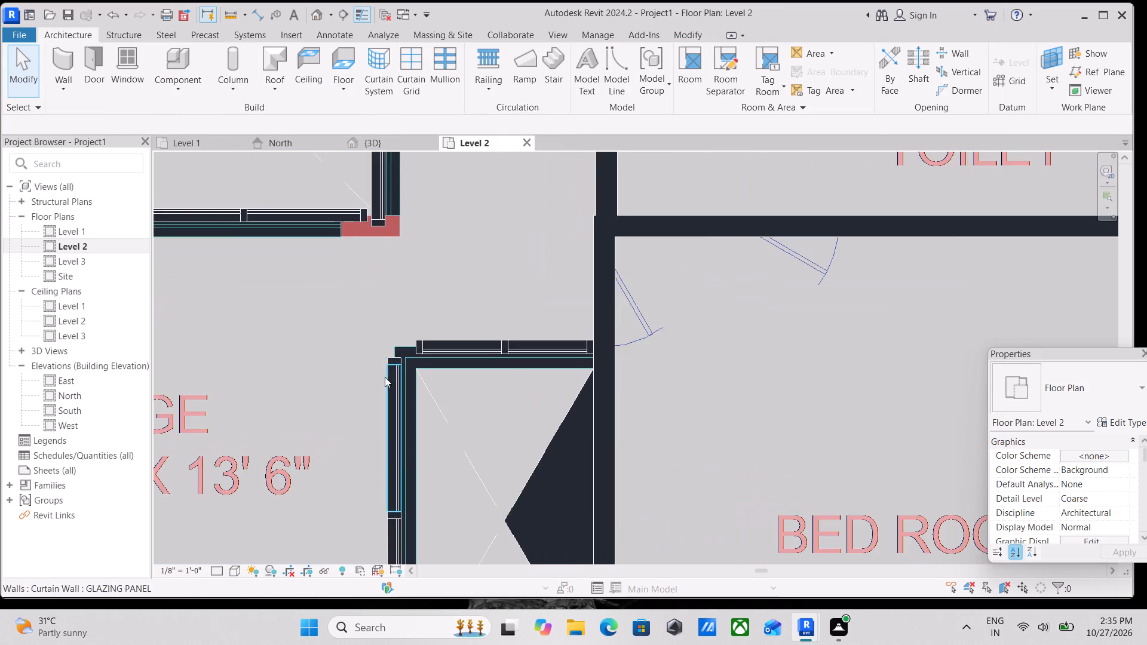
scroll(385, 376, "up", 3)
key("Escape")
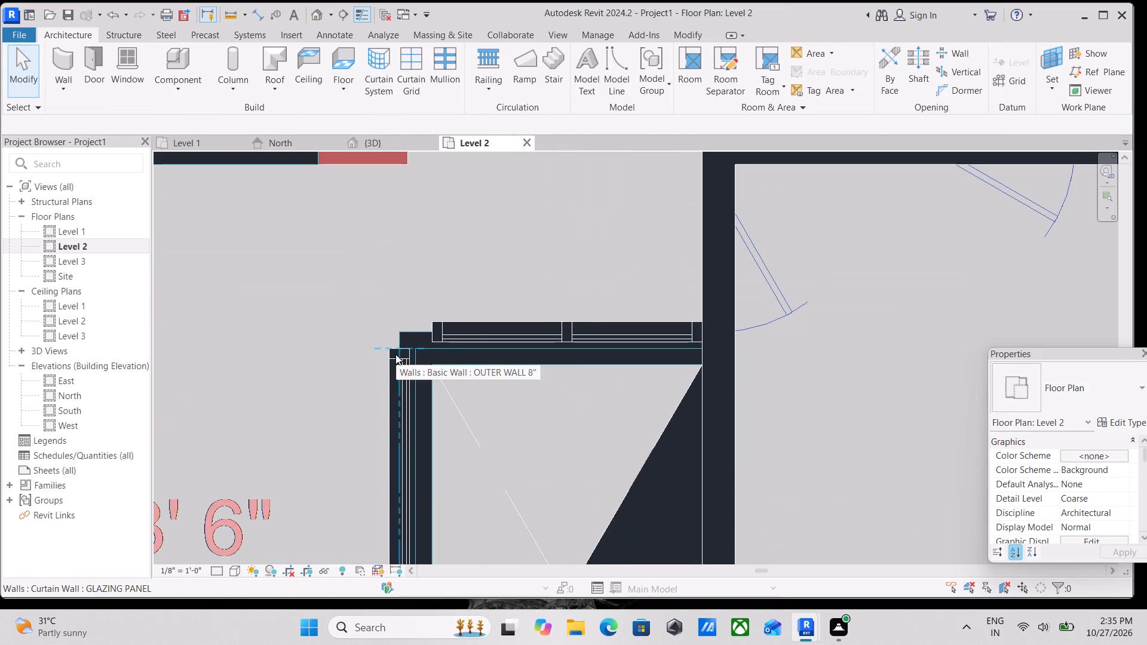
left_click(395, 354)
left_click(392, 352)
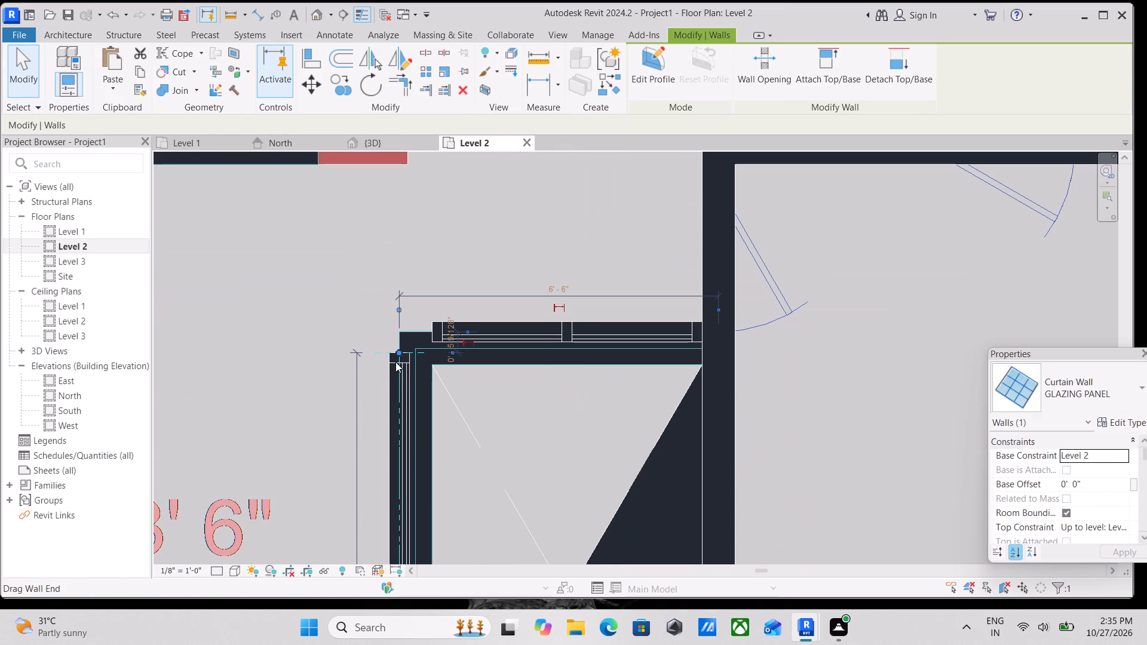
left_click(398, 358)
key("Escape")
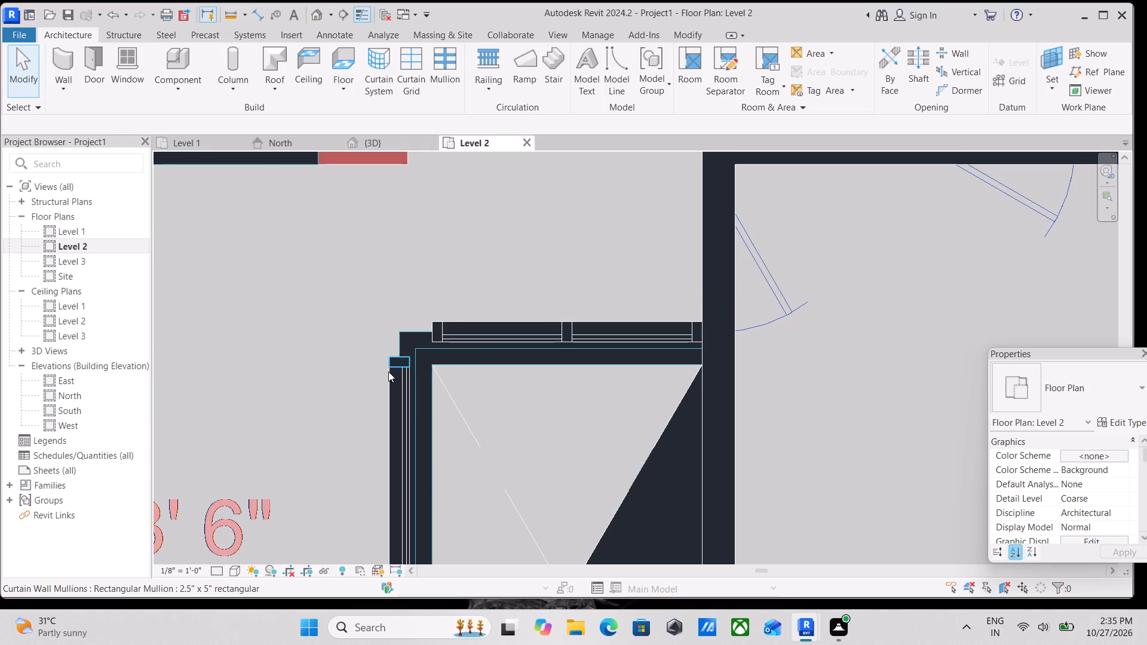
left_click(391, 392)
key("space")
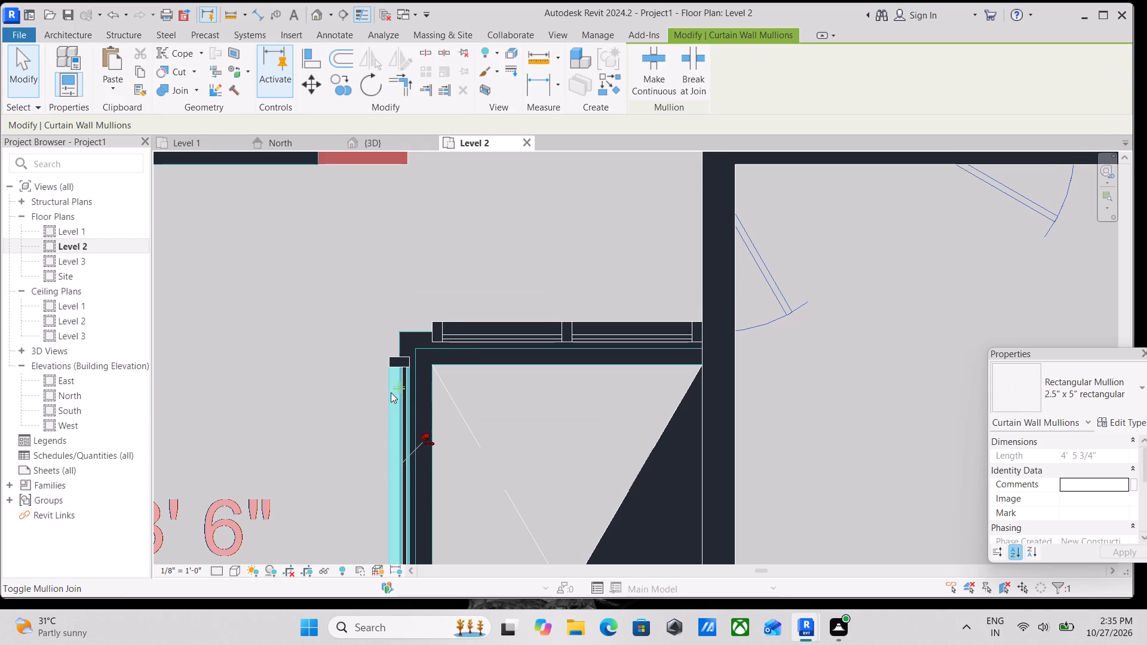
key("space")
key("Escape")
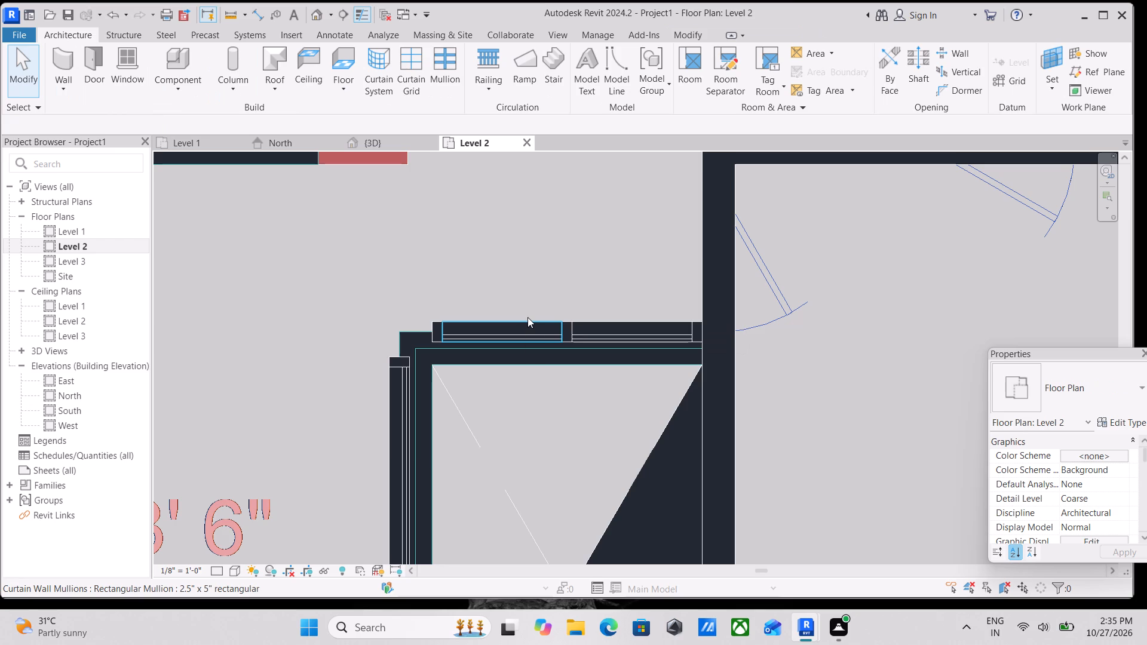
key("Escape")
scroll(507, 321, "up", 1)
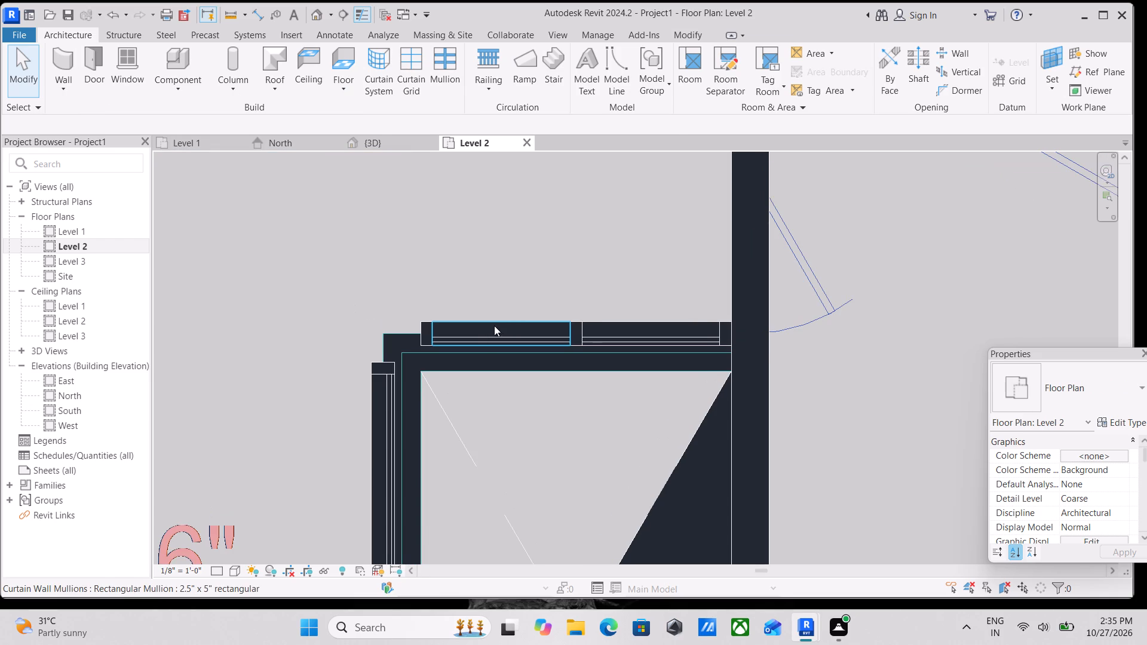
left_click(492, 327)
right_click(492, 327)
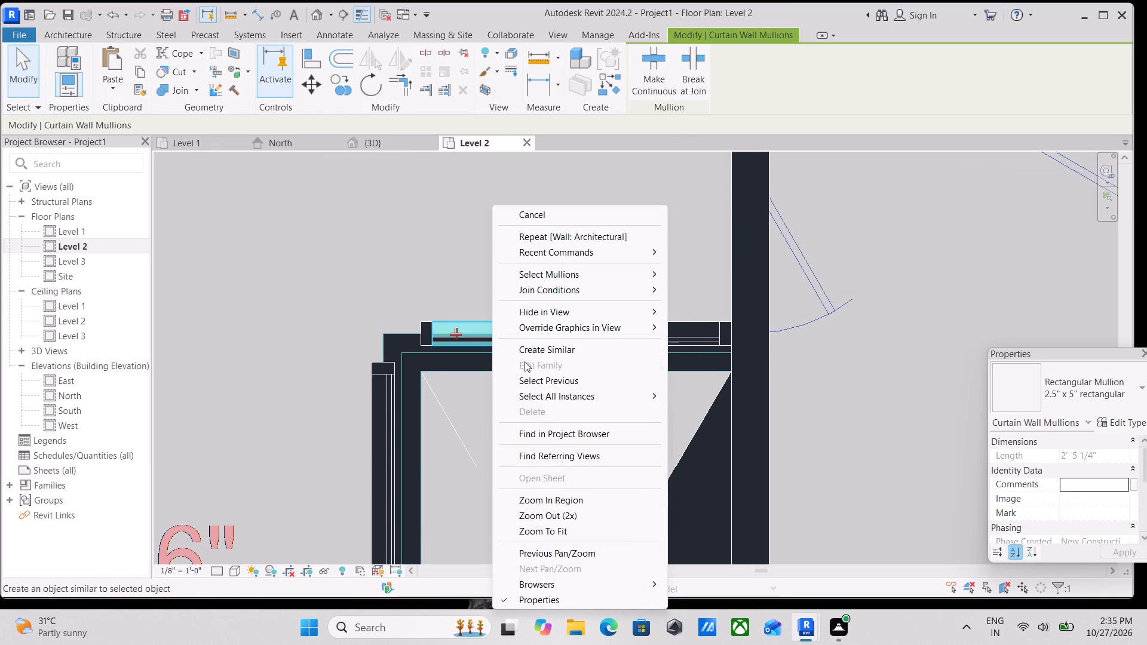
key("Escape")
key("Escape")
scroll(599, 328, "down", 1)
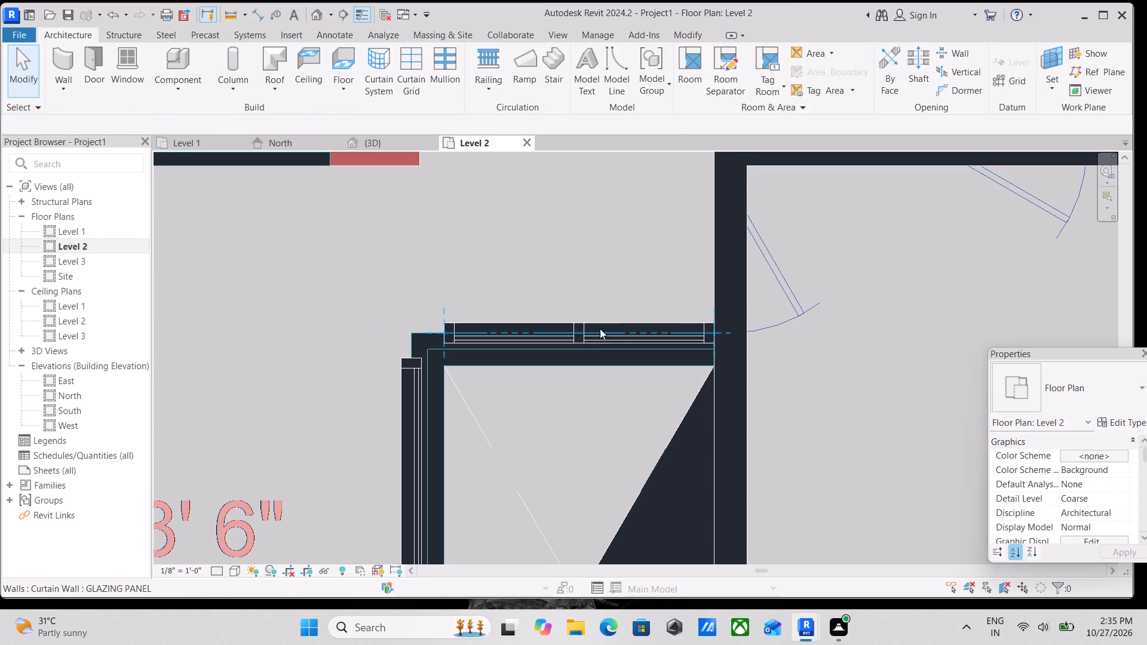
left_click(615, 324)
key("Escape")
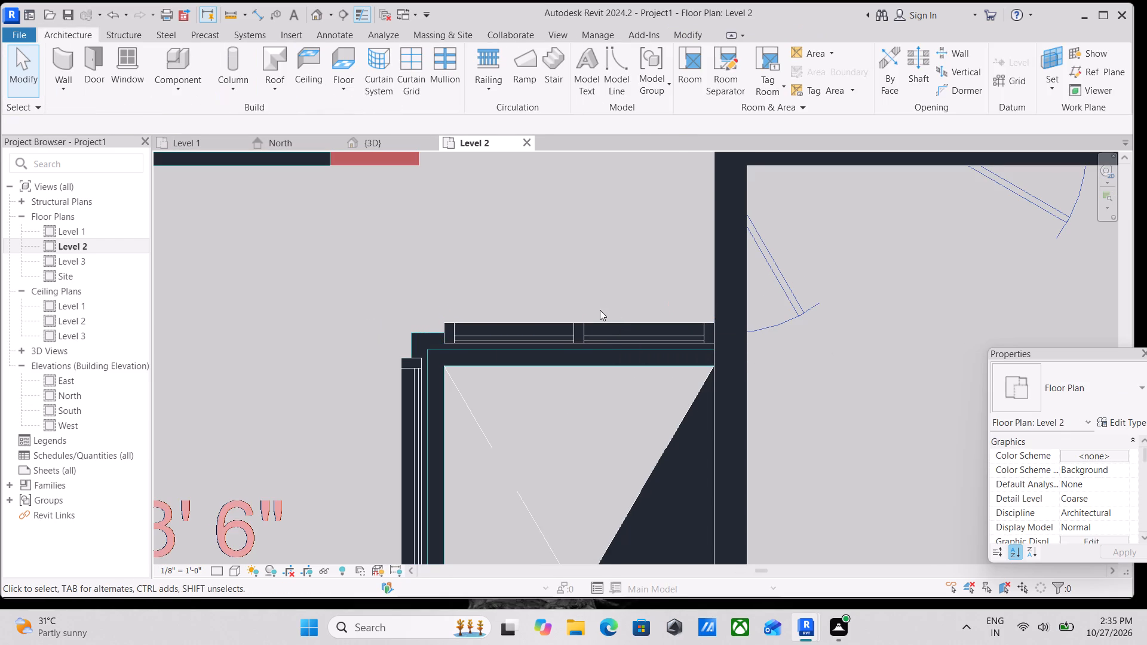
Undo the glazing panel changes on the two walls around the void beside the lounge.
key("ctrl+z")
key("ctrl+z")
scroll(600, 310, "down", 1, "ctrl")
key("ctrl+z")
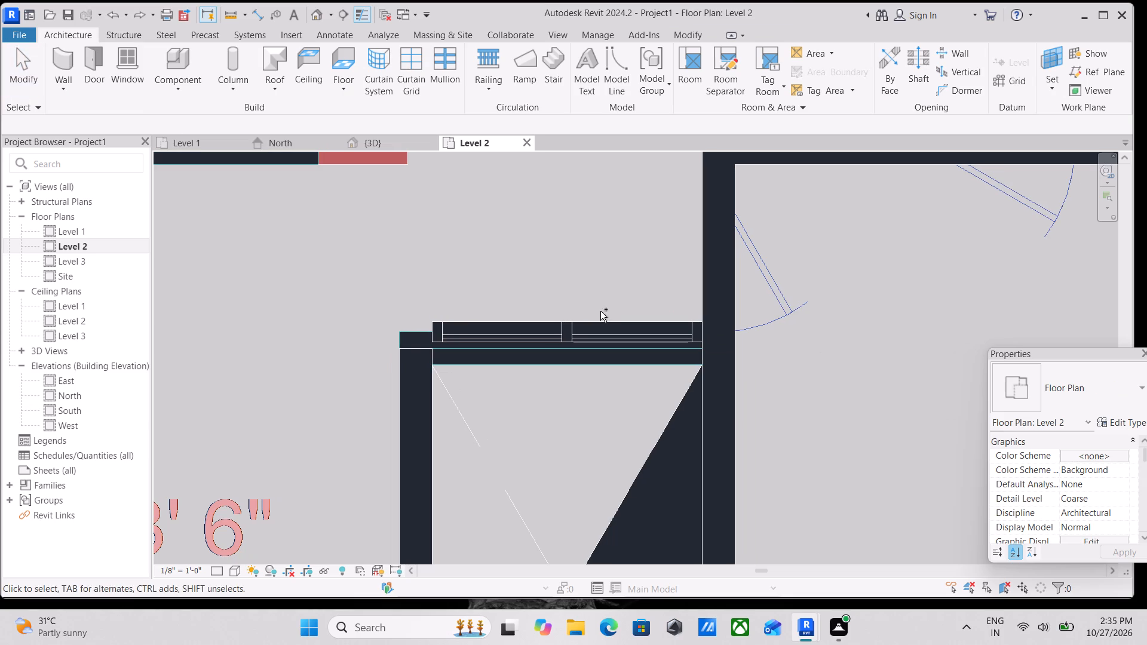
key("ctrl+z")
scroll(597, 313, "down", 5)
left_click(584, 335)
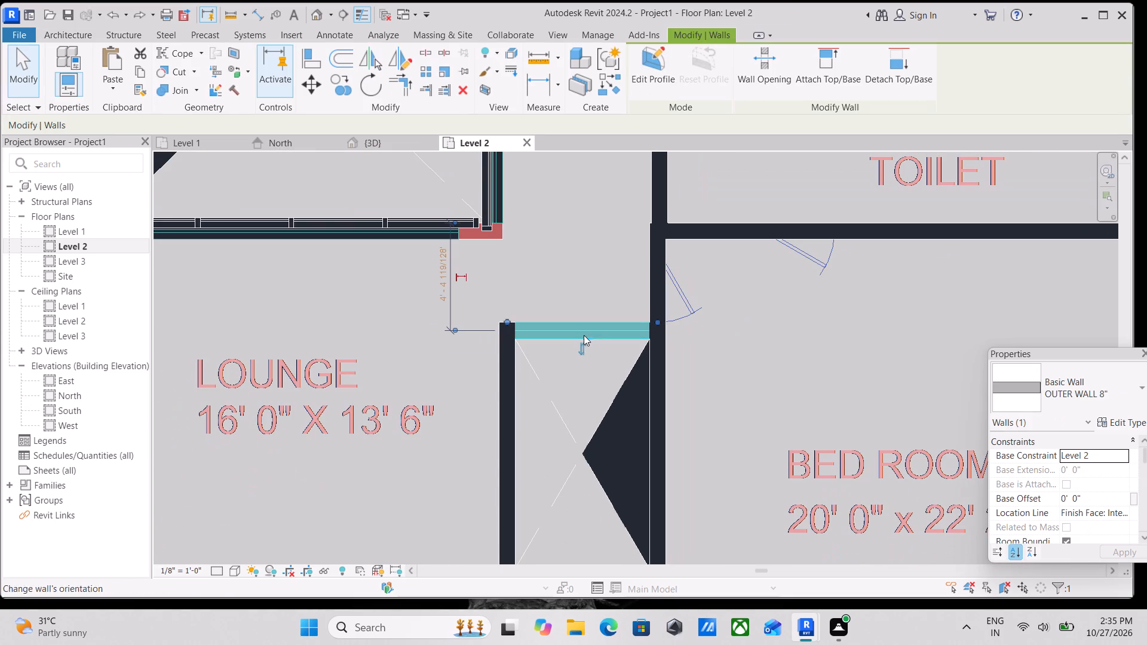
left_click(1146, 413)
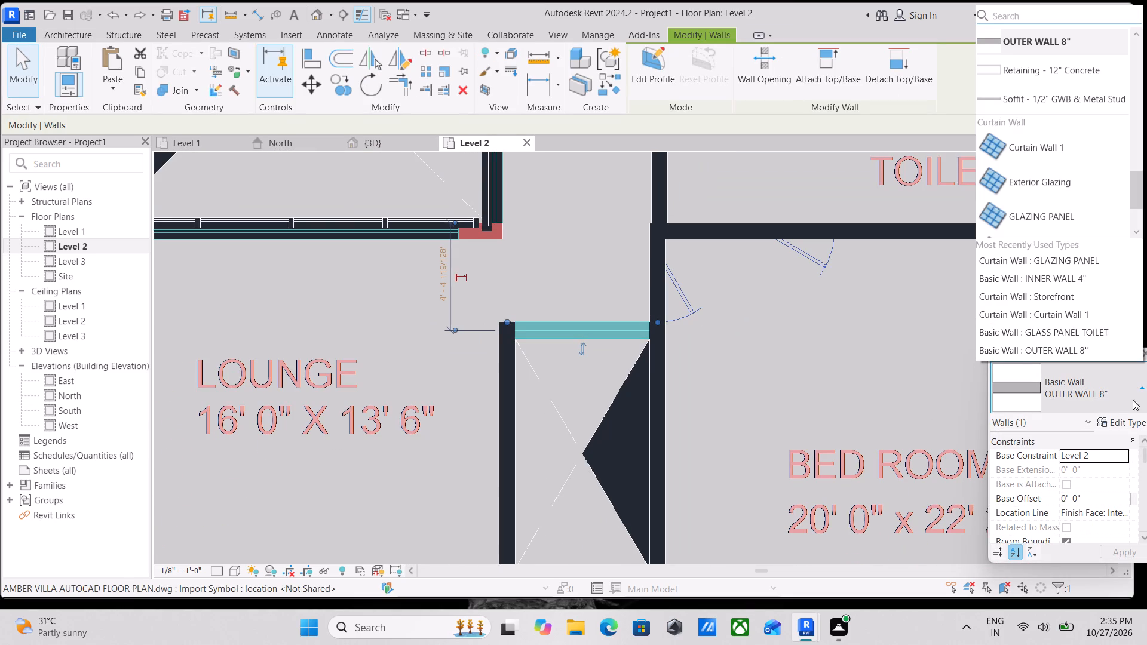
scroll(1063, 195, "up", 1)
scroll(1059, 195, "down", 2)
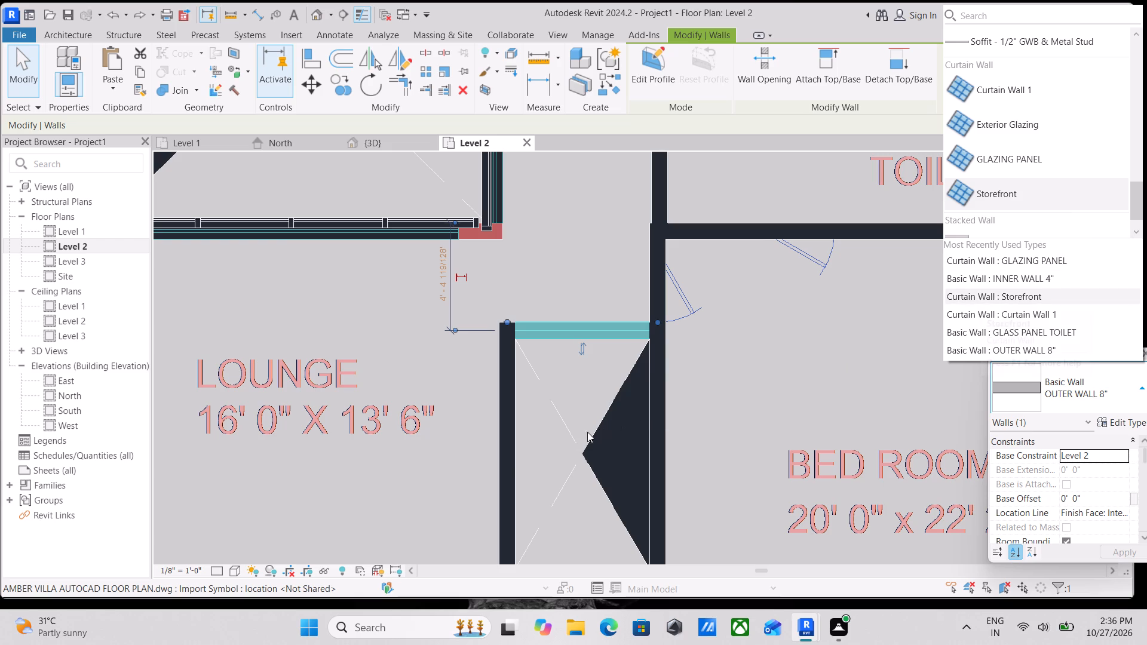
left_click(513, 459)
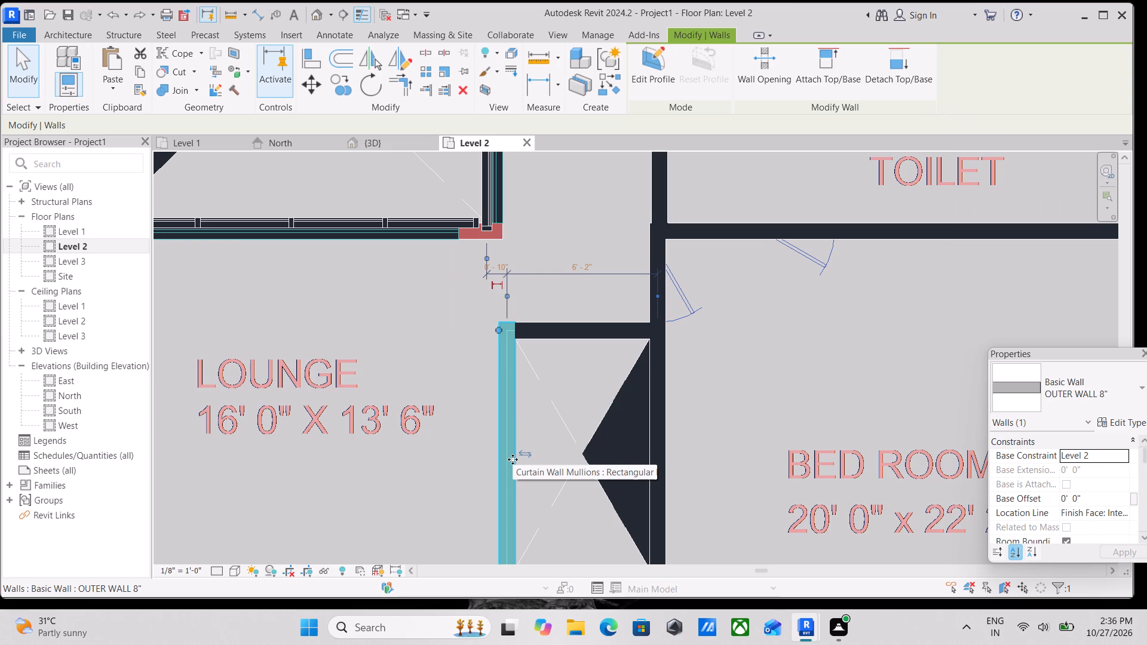
Change the short upper wall of the void beside the lounge to curtain wall type Storefront, unjoining the elements.
left_click(582, 319)
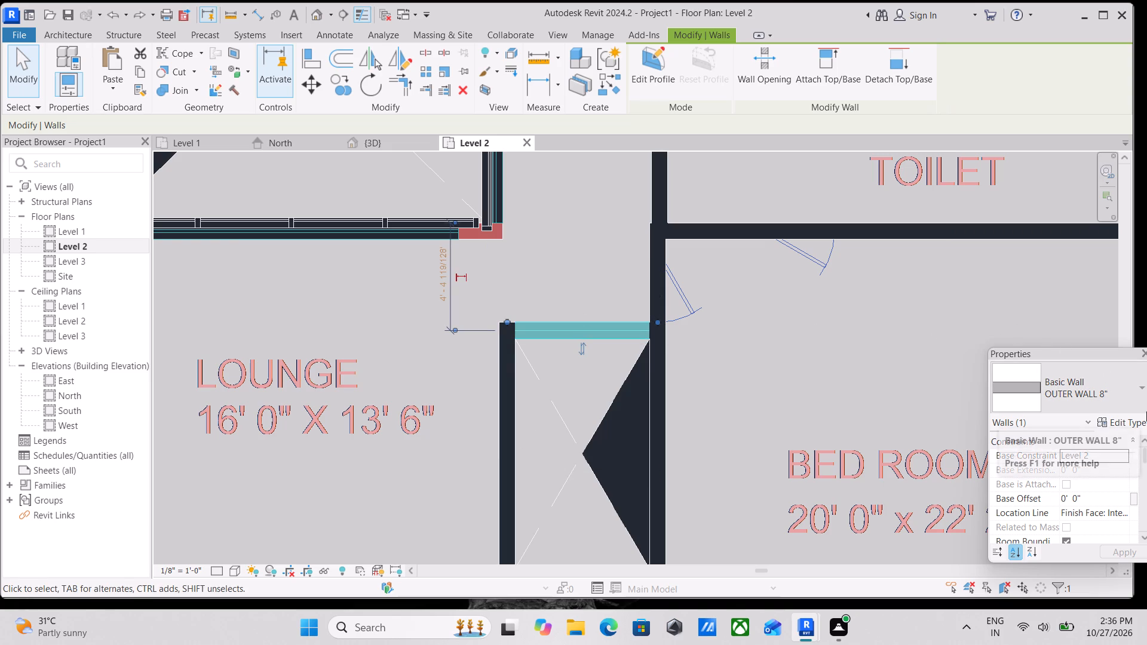
left_click(1130, 402)
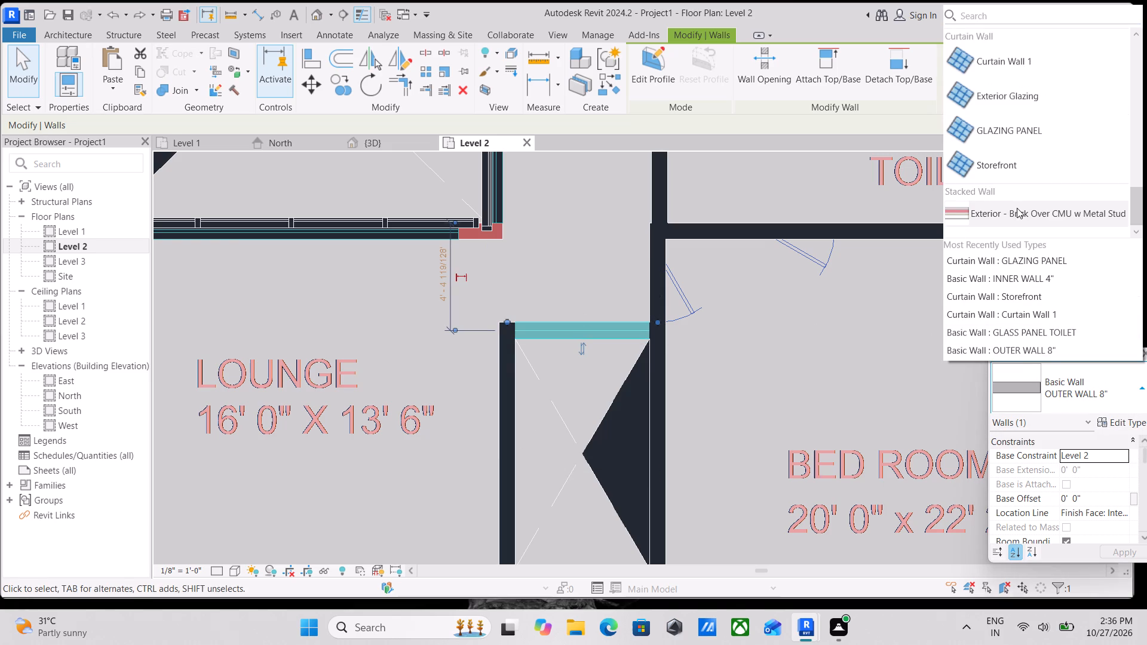
left_click(1013, 171)
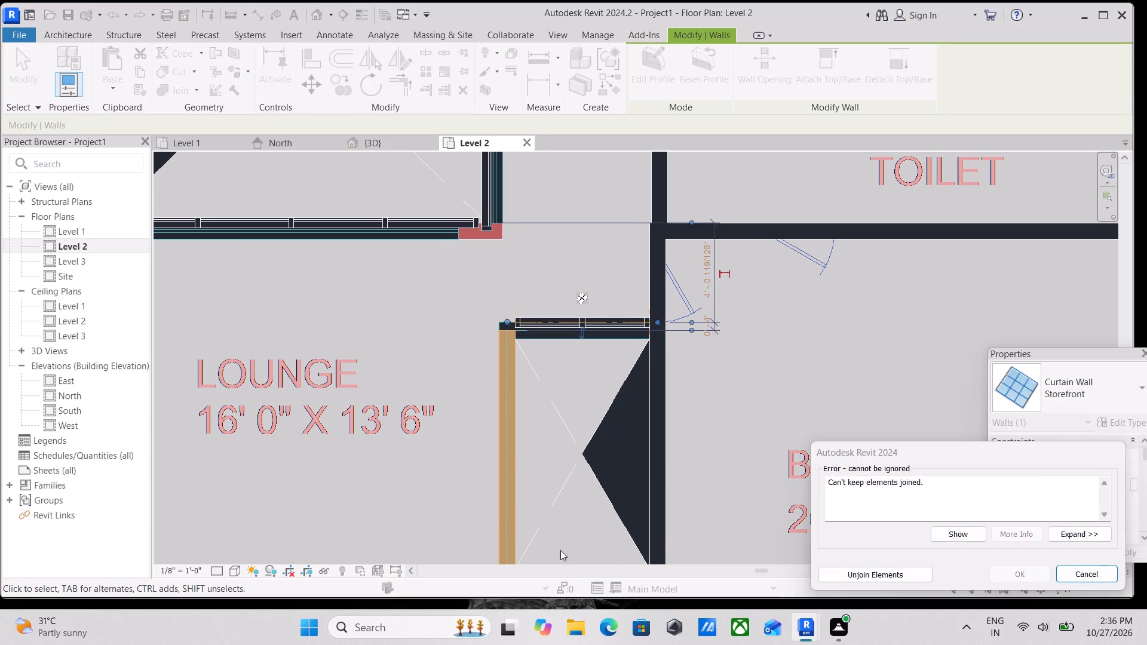
left_click(855, 578)
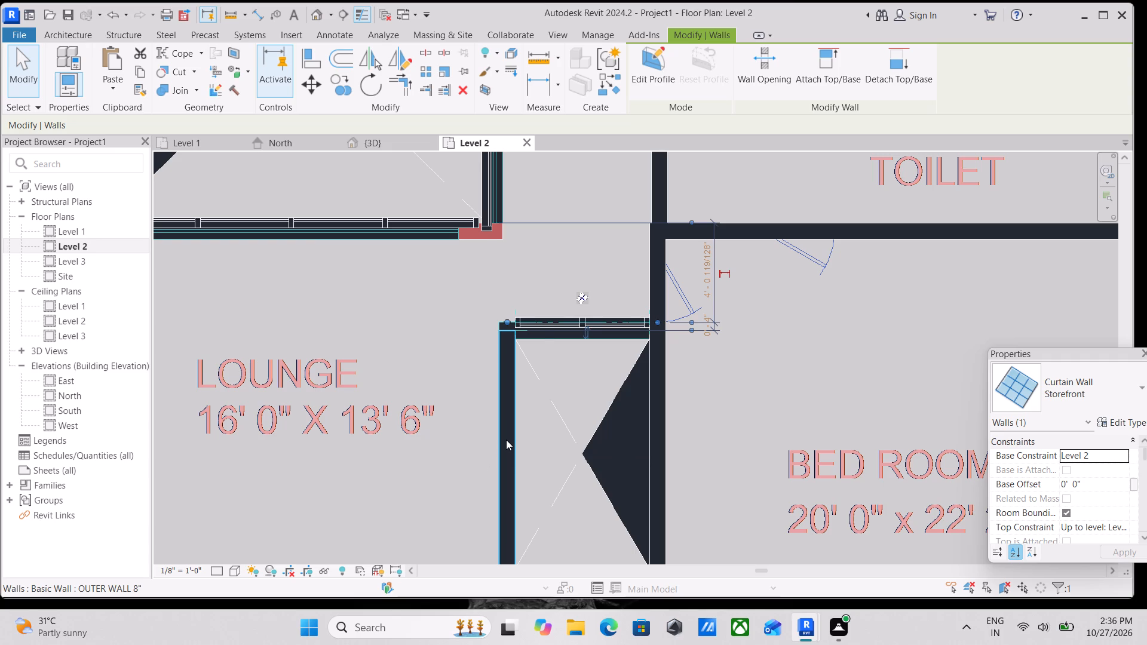
Change the OUTER WALL 8" between the lounge and the void to curtain wall type Storefront.
left_click(506, 440)
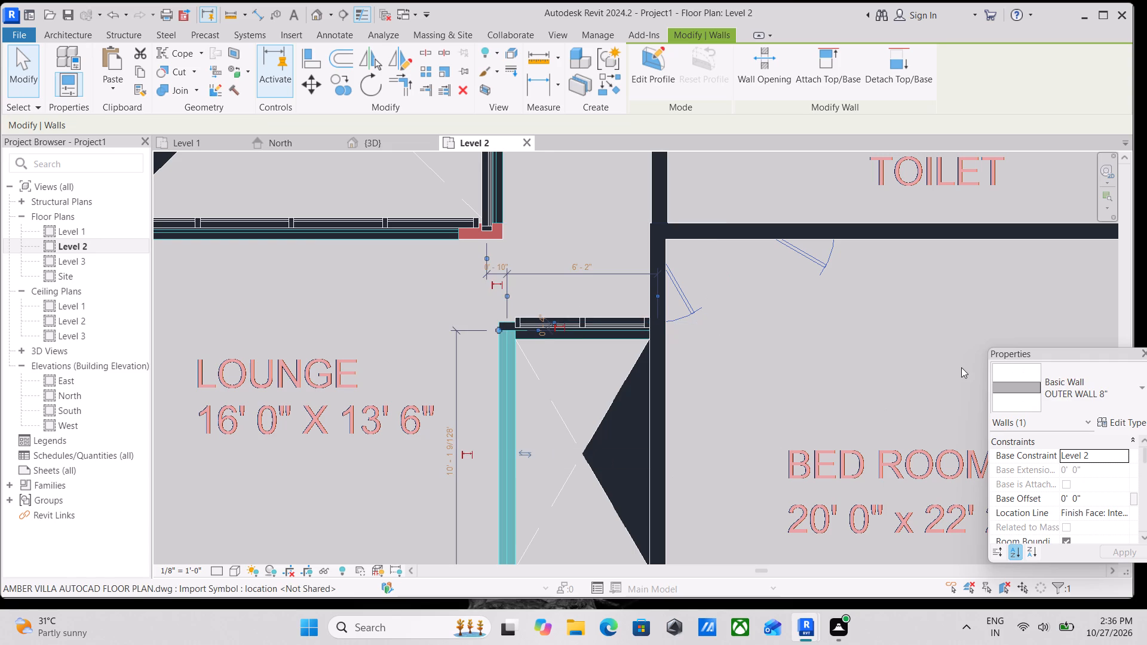
left_click(1088, 397)
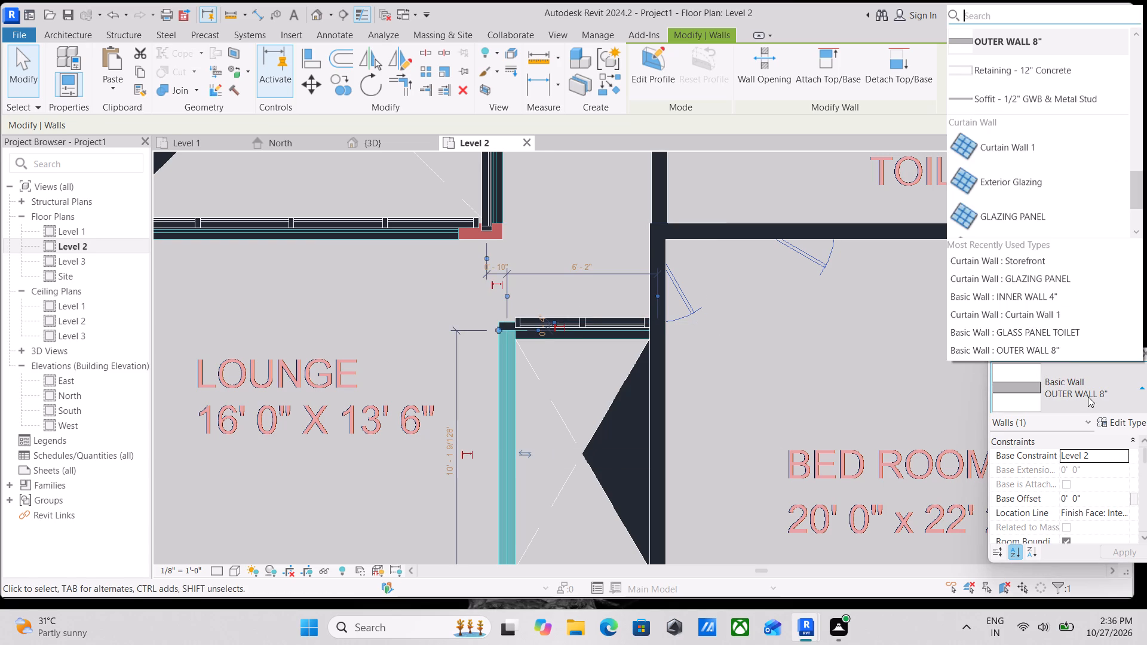
scroll(1000, 198, "down", 2)
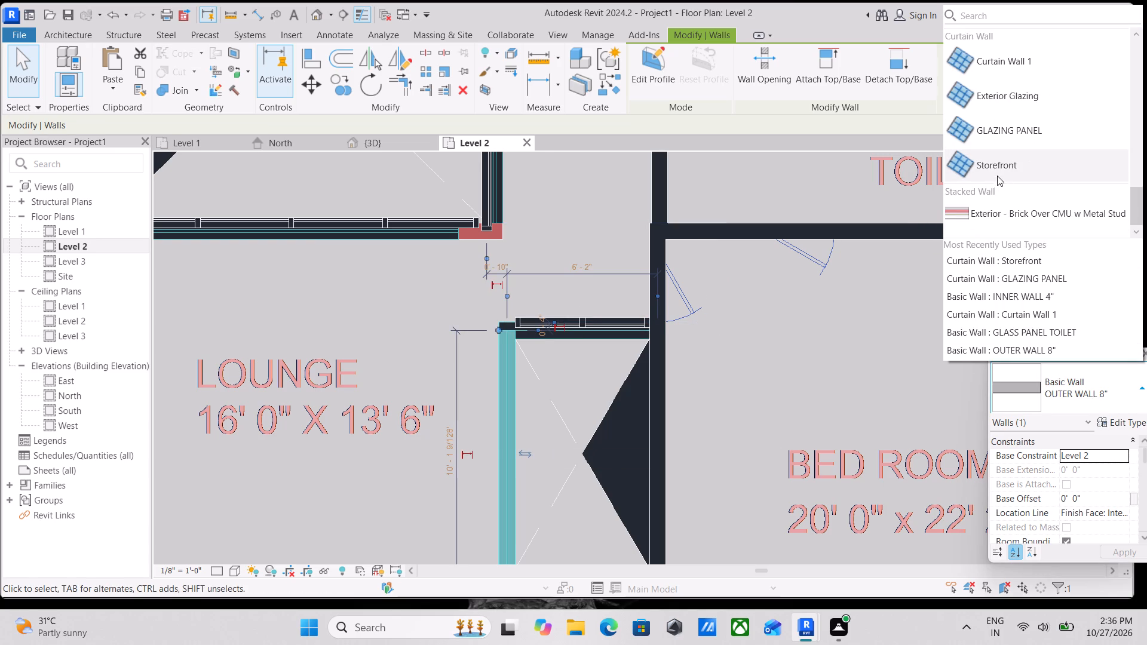
left_click(998, 162)
Examine the rest of the Level 2 plan around the bedrooms, balcony, passage and stairs.
scroll(458, 383, "down", 2)
middle_click_drag(460, 380, 599, 337)
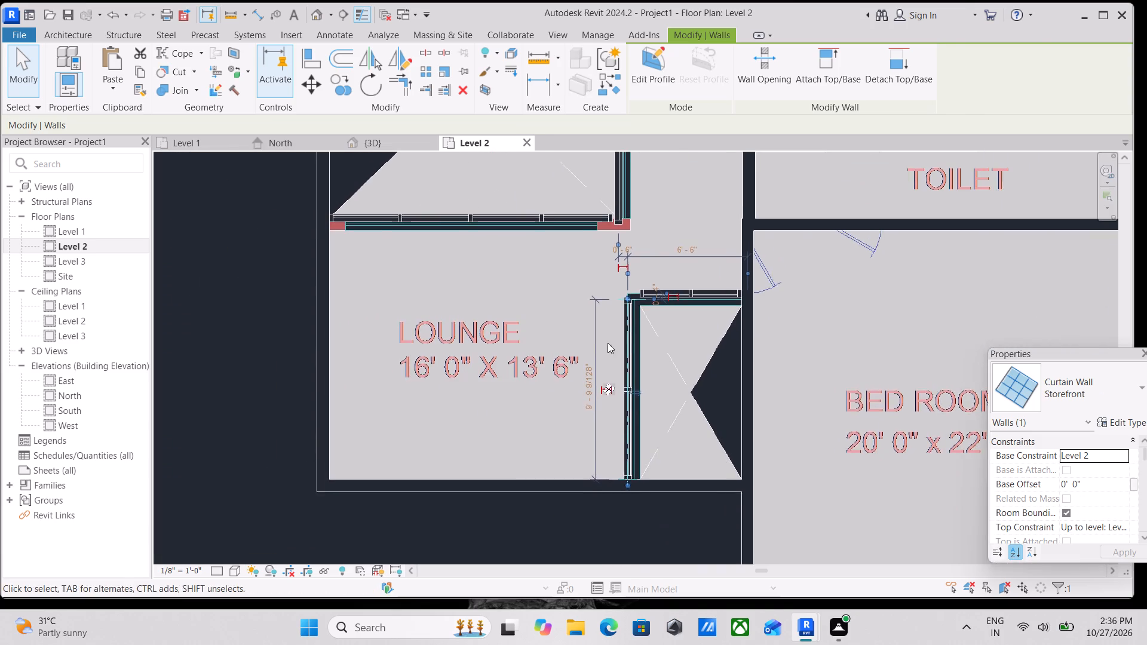
scroll(620, 339, "down", 3)
middle_click_drag(622, 347, 645, 525)
middle_click_drag(680, 306, 679, 437)
middle_click_drag(678, 313, 685, 434)
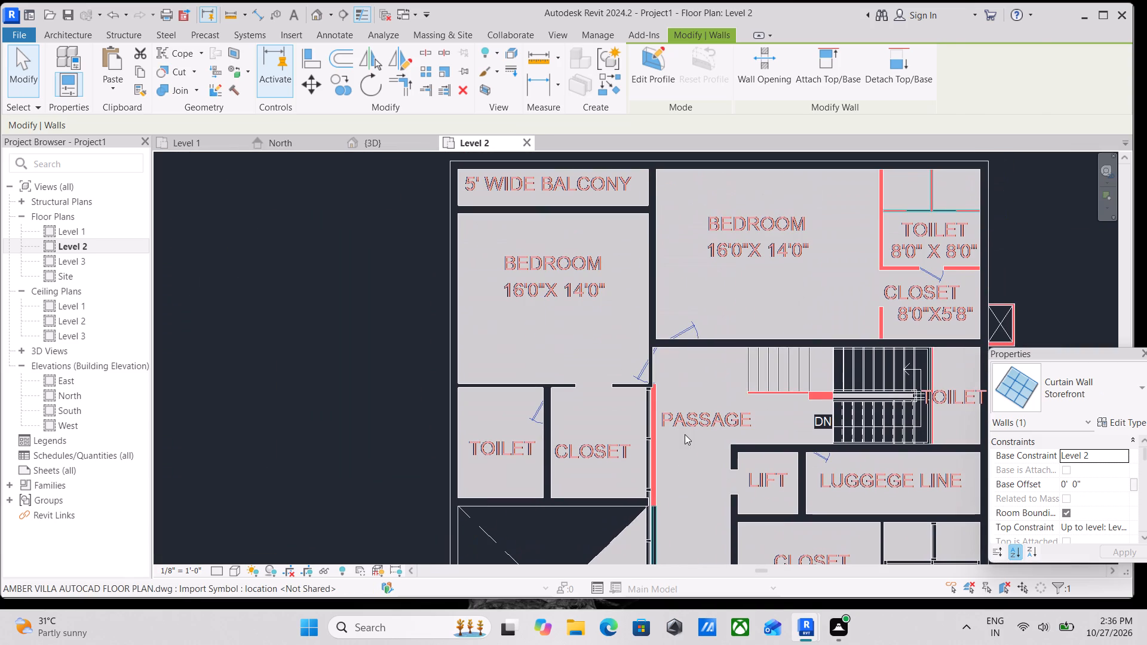
scroll(652, 407, "down", 3)
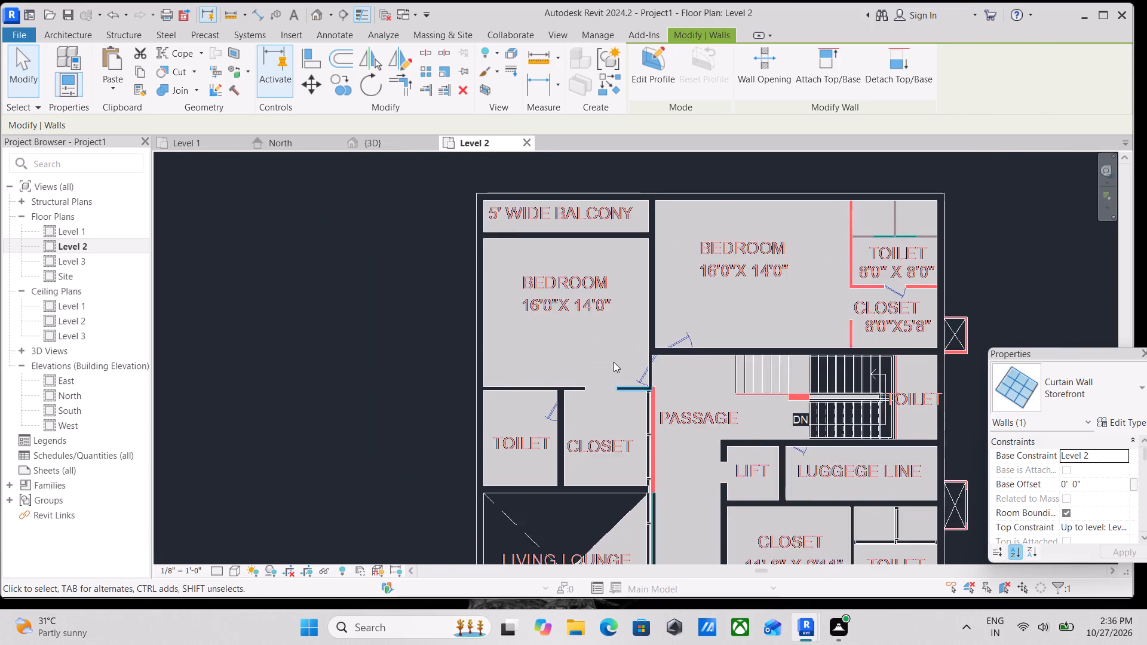
middle_click_drag(614, 362, 640, 433)
scroll(727, 297, "down", 2)
scroll(742, 345, "up", 2)
scroll(763, 357, "down", 1)
middle_click_drag(763, 357, 753, 370)
scroll(744, 387, "down", 4)
middle_click_drag(741, 385, 682, 343)
scroll(664, 330, "up", 4)
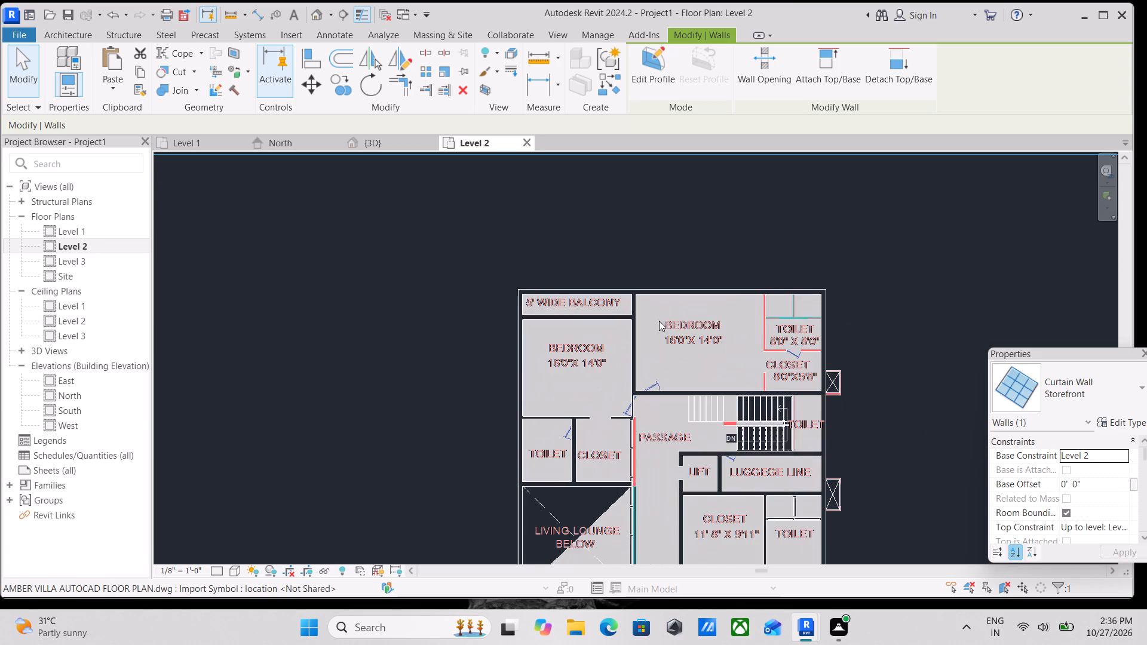
scroll(728, 320, "up", 3)
middle_click_drag(799, 339, 798, 345)
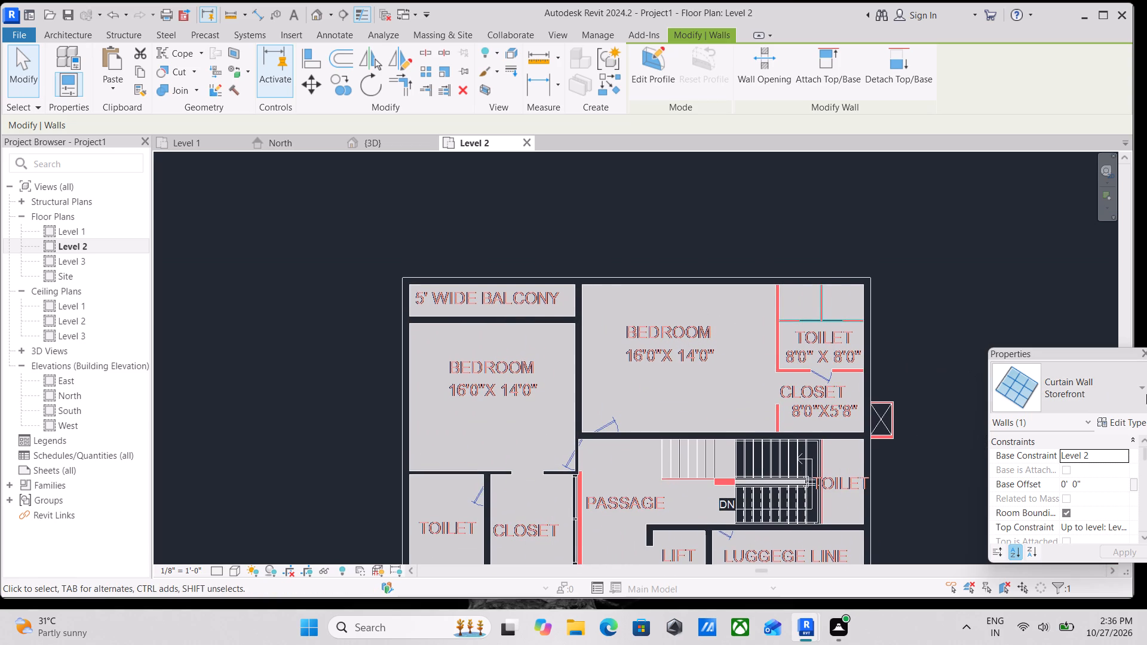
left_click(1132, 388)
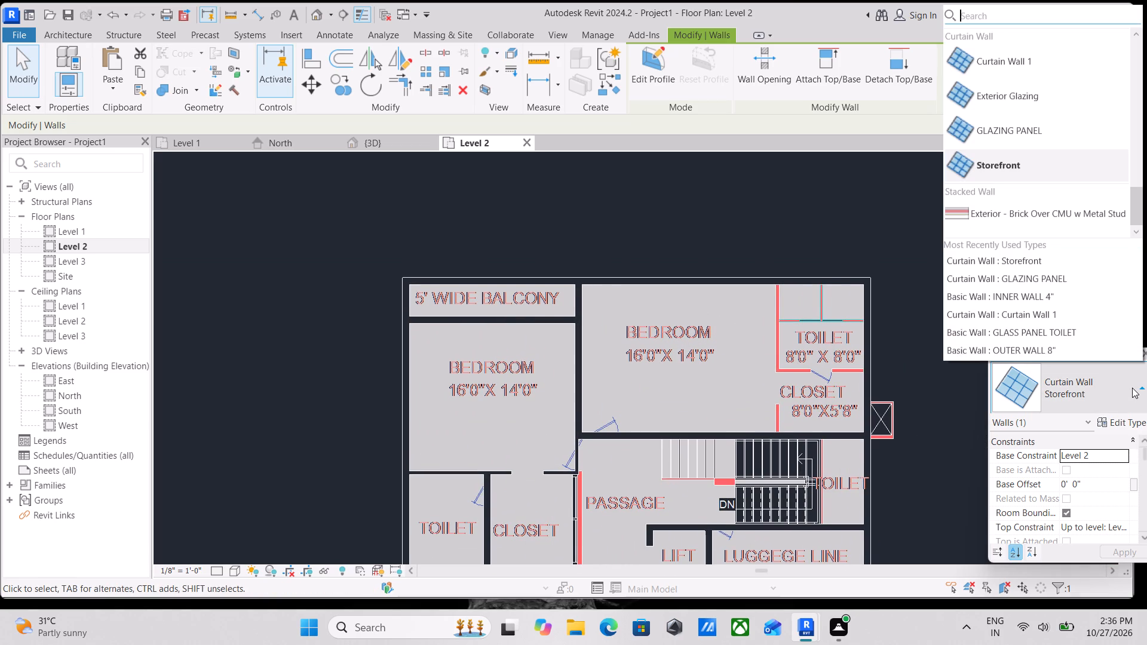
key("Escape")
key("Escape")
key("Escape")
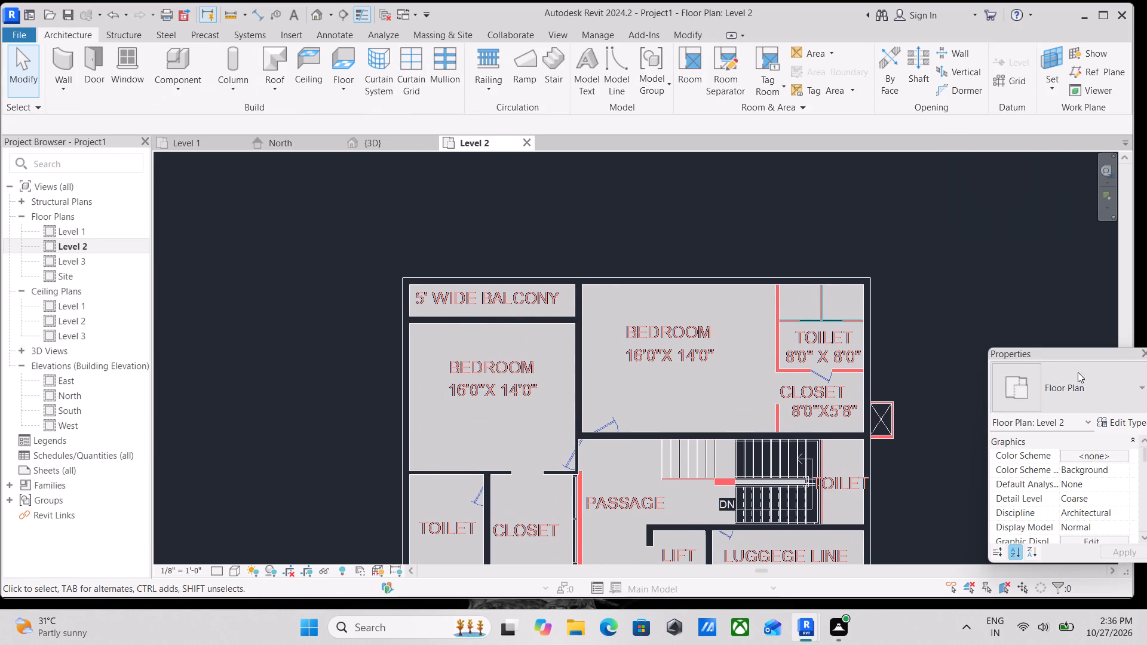
Draw INNER WALL 4" walls along the bedroom and closet sides of the 8'0" x 8'0" toilet, ending at the outer wall.
type("WA")
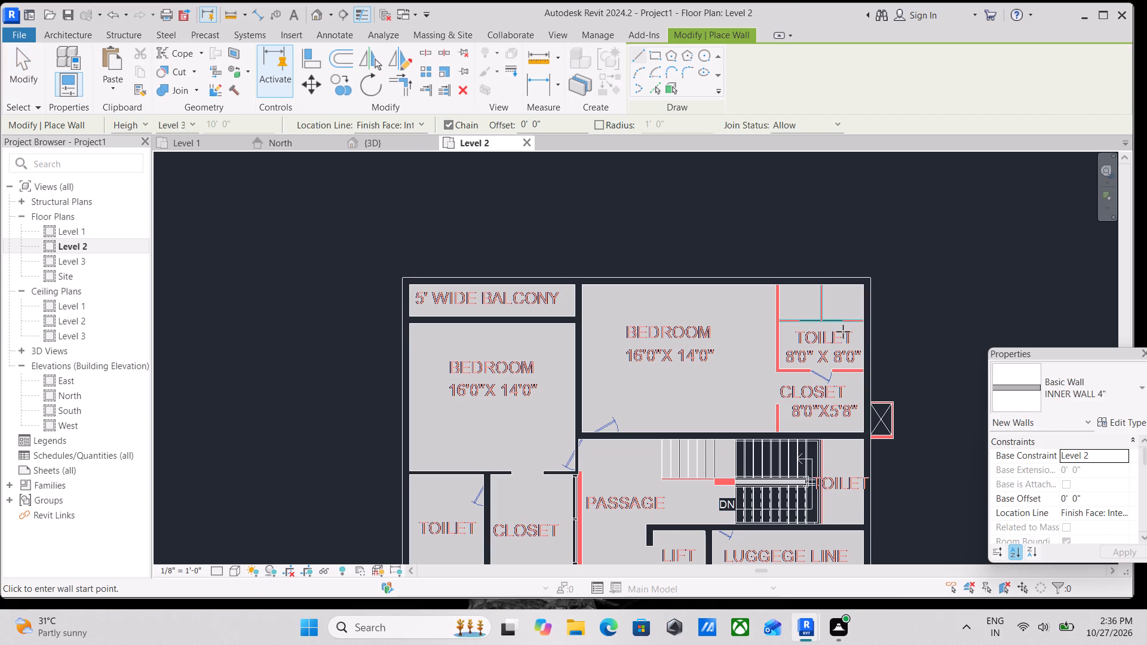
scroll(770, 318, "up", 3)
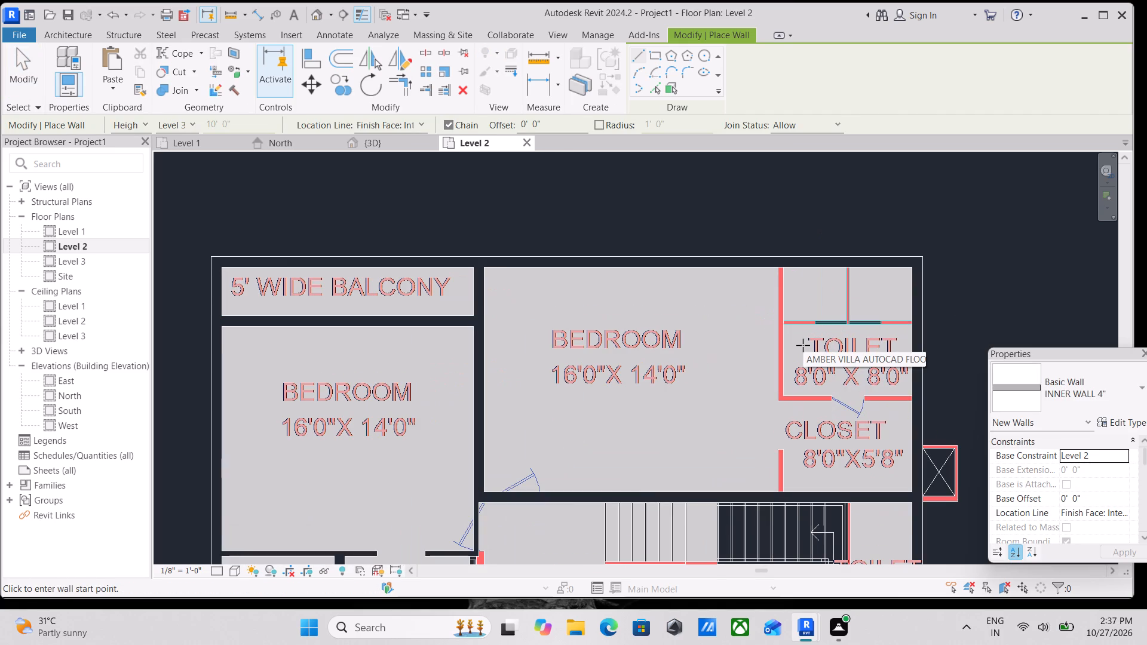
scroll(769, 275, "up", 3)
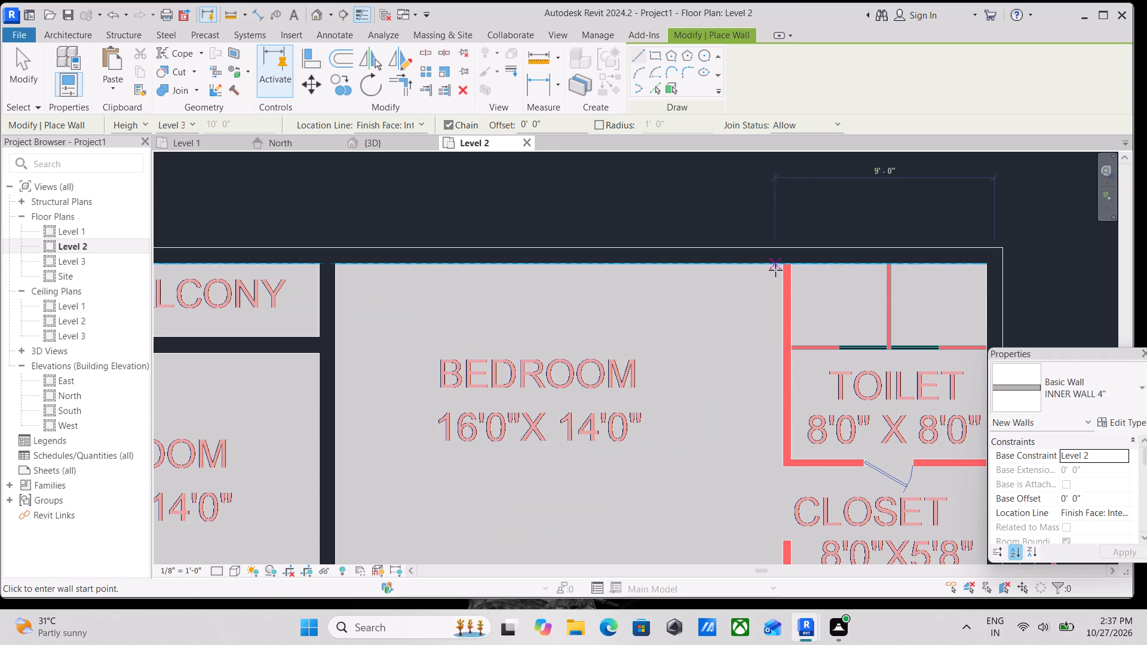
left_click(781, 266)
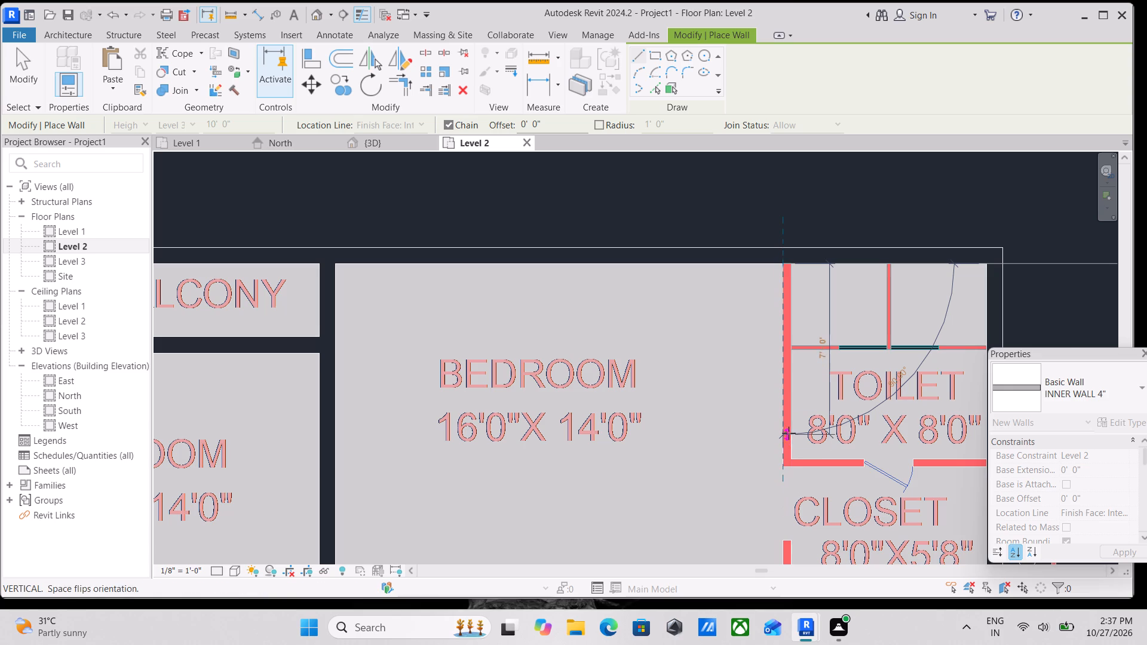
scroll(794, 450, "up", 2)
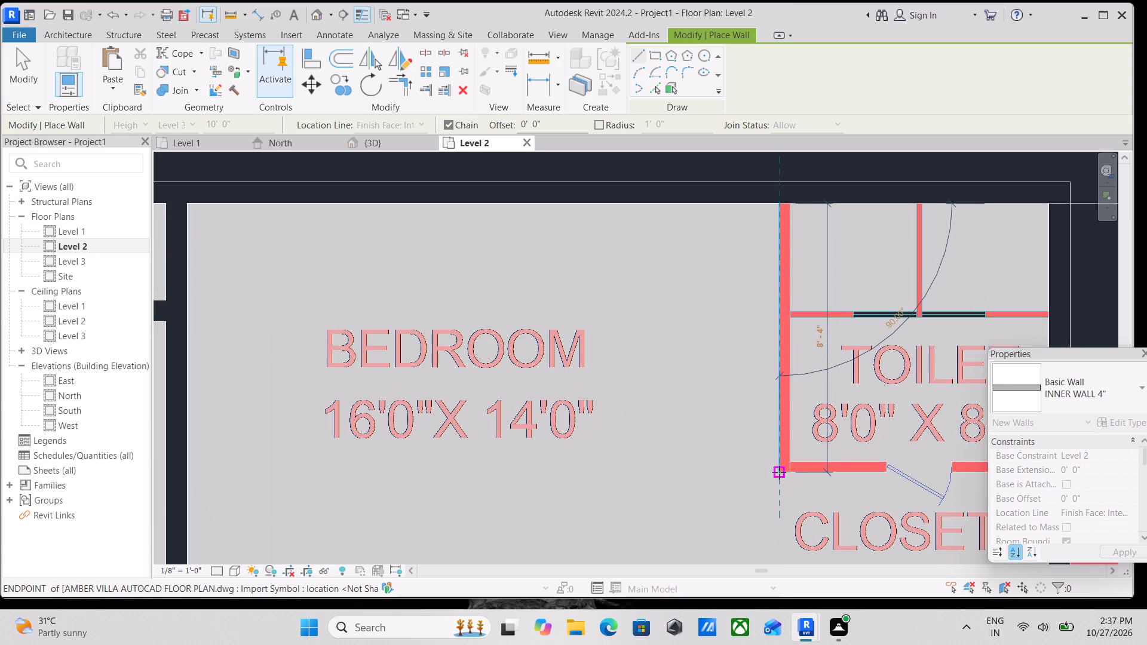
left_click(783, 471)
middle_click_drag(820, 462, 660, 444)
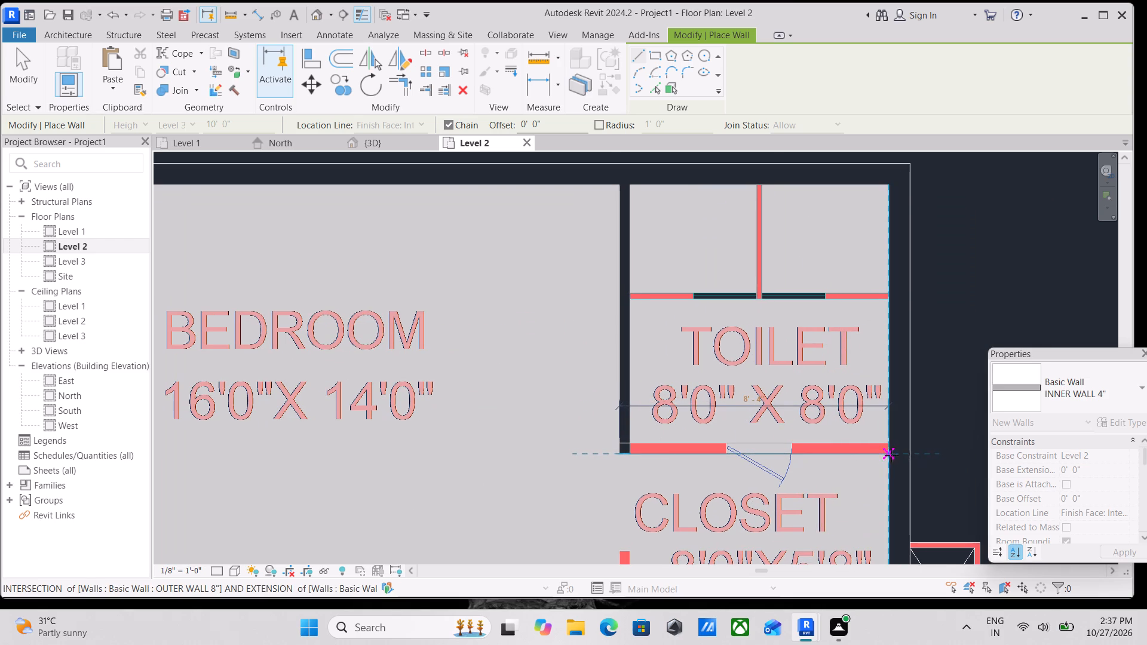
left_click(887, 454)
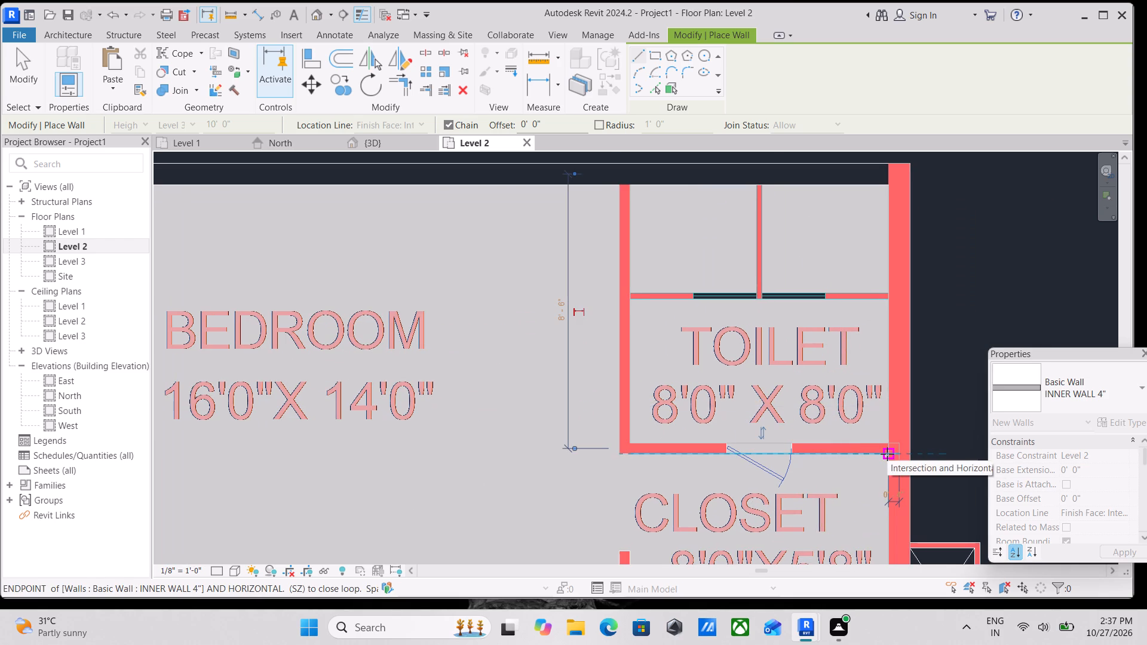
key("Escape")
Draw a short INNER WALL 4" about 2'-8" long between the bedroom and the 8'0" x 5'8" closet, flipped to match the CAD plan.
scroll(787, 434, "down", 4)
middle_click_drag(782, 431, 831, 391)
scroll(786, 450, "down", 1)
middle_click_drag(790, 438, 801, 387)
scroll(764, 487, "up", 3)
scroll(752, 430, "up", 5)
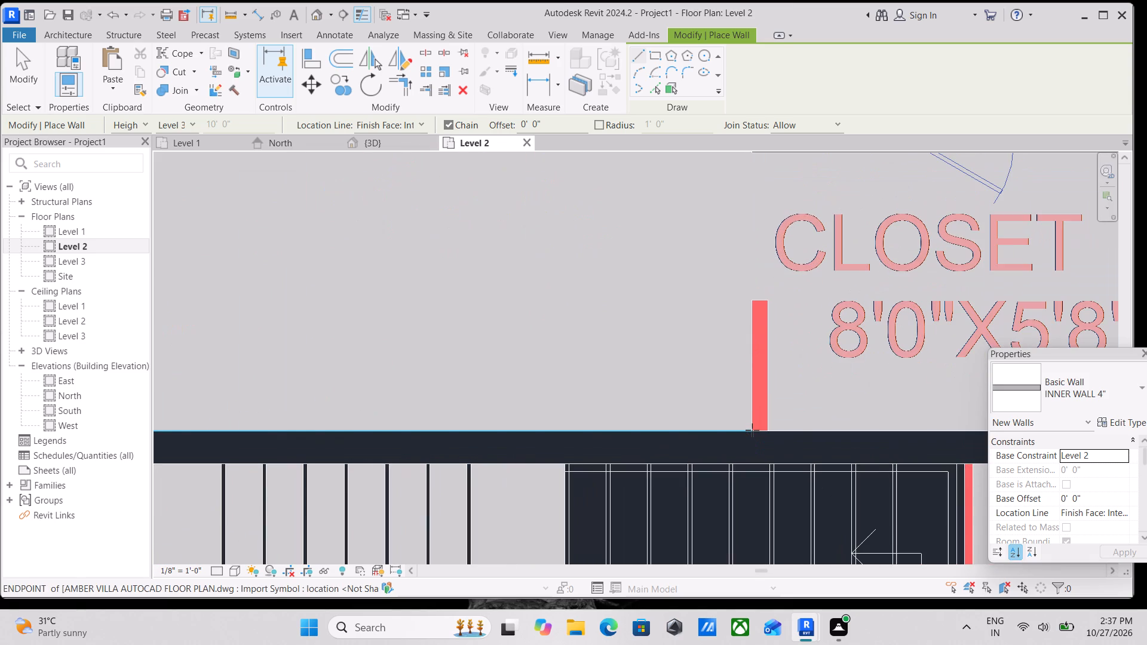
left_click(755, 433)
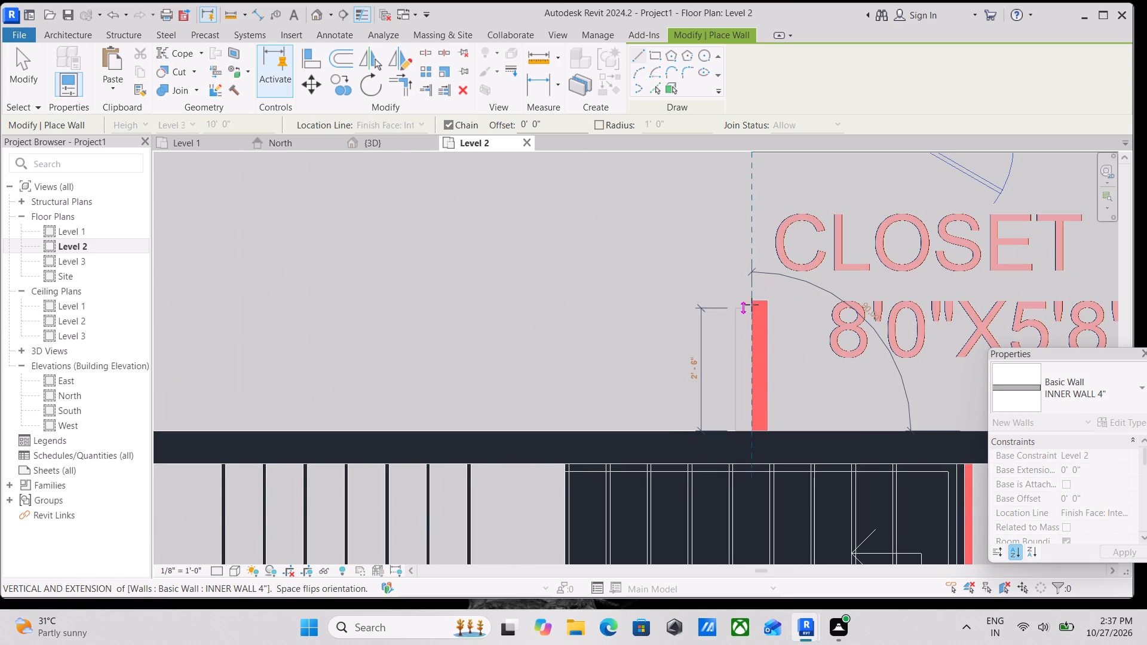
key("space")
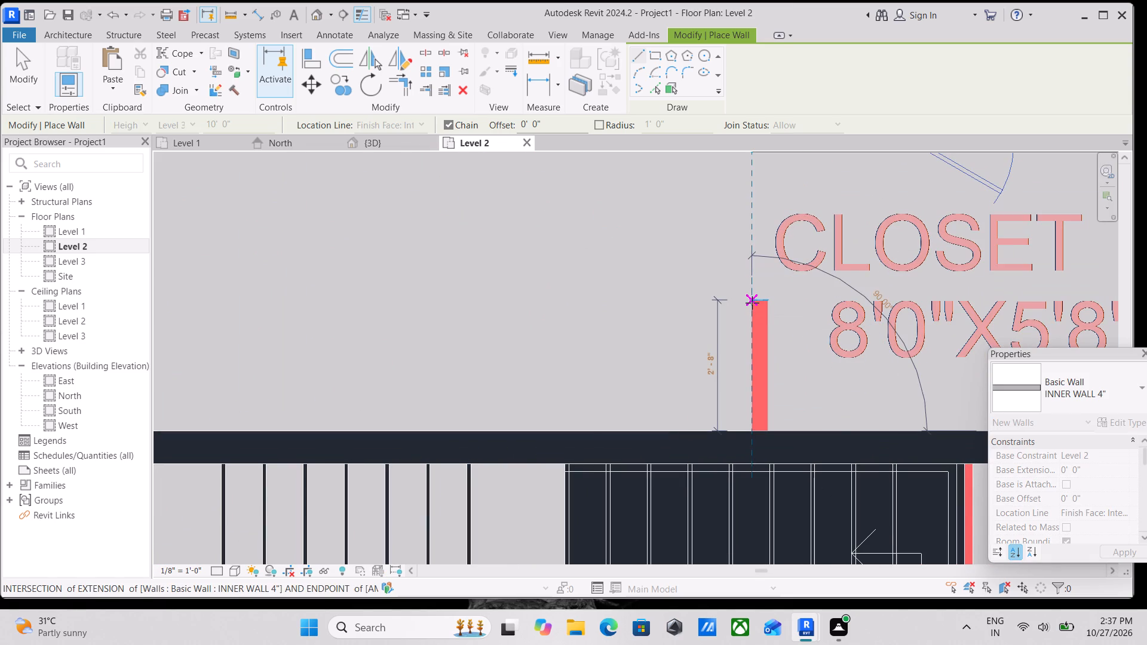
left_click(752, 302)
key("Escape")
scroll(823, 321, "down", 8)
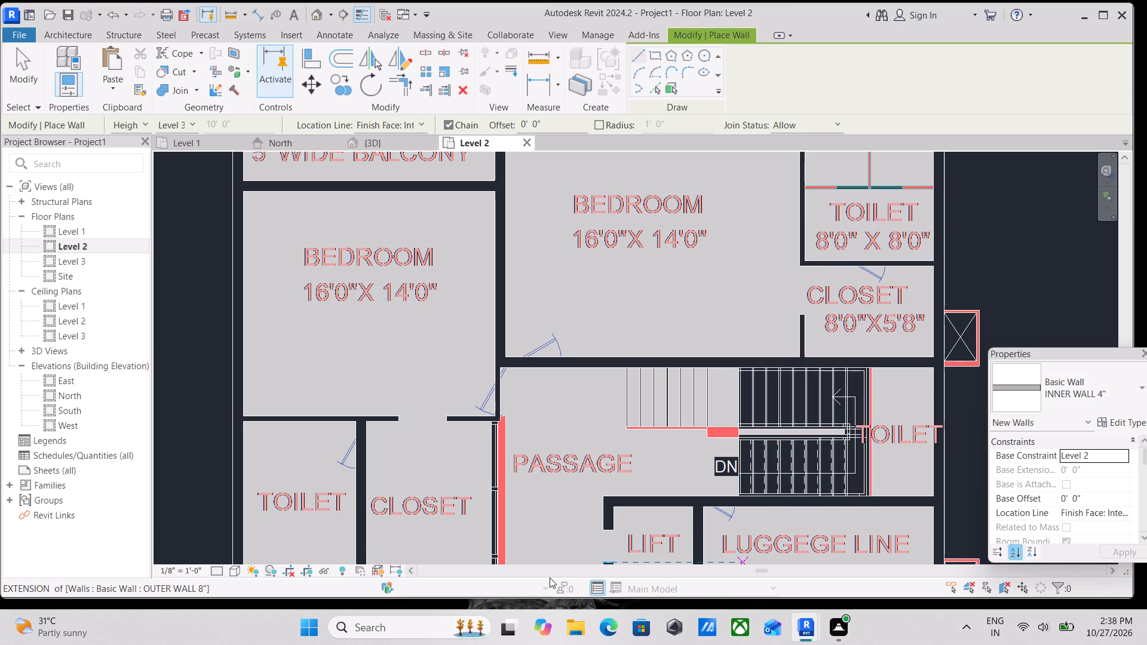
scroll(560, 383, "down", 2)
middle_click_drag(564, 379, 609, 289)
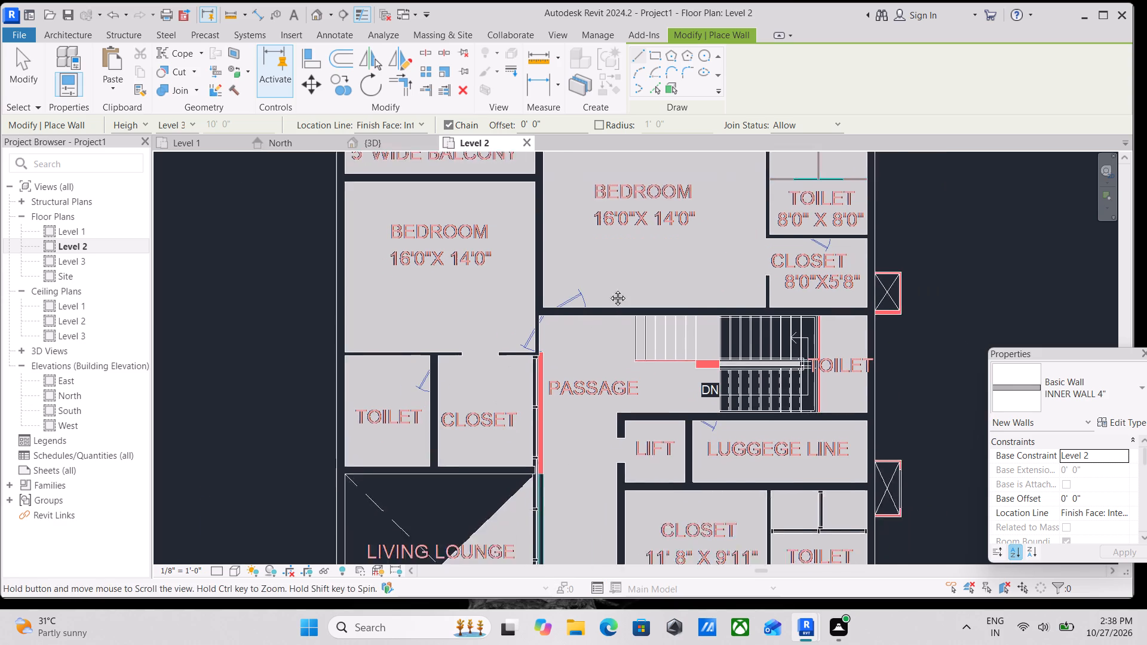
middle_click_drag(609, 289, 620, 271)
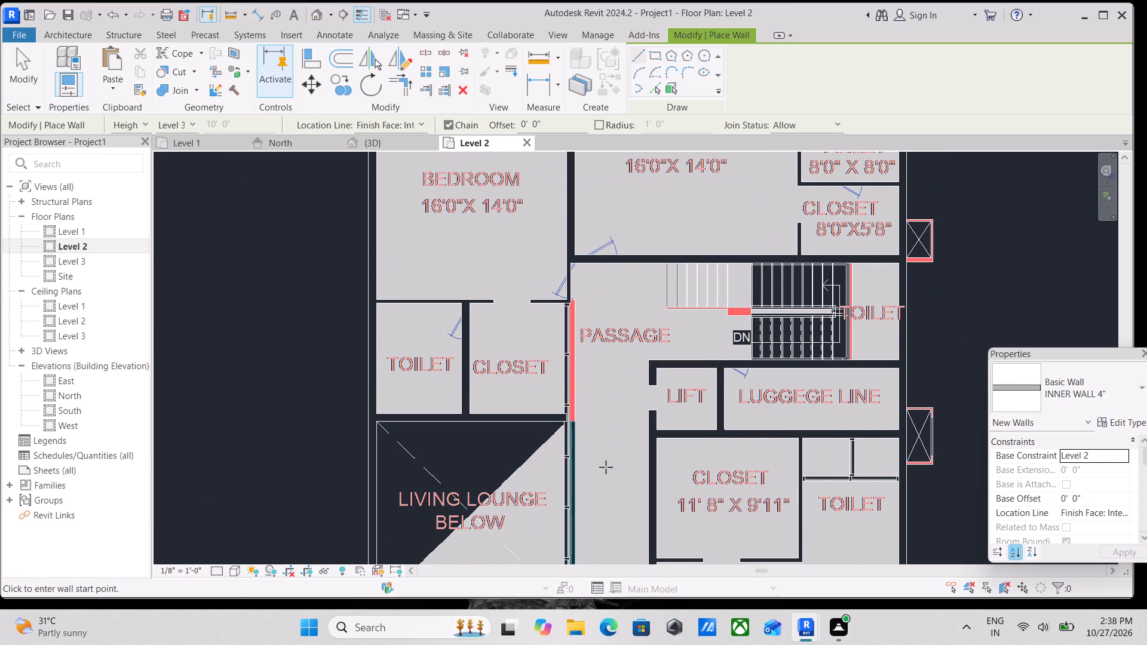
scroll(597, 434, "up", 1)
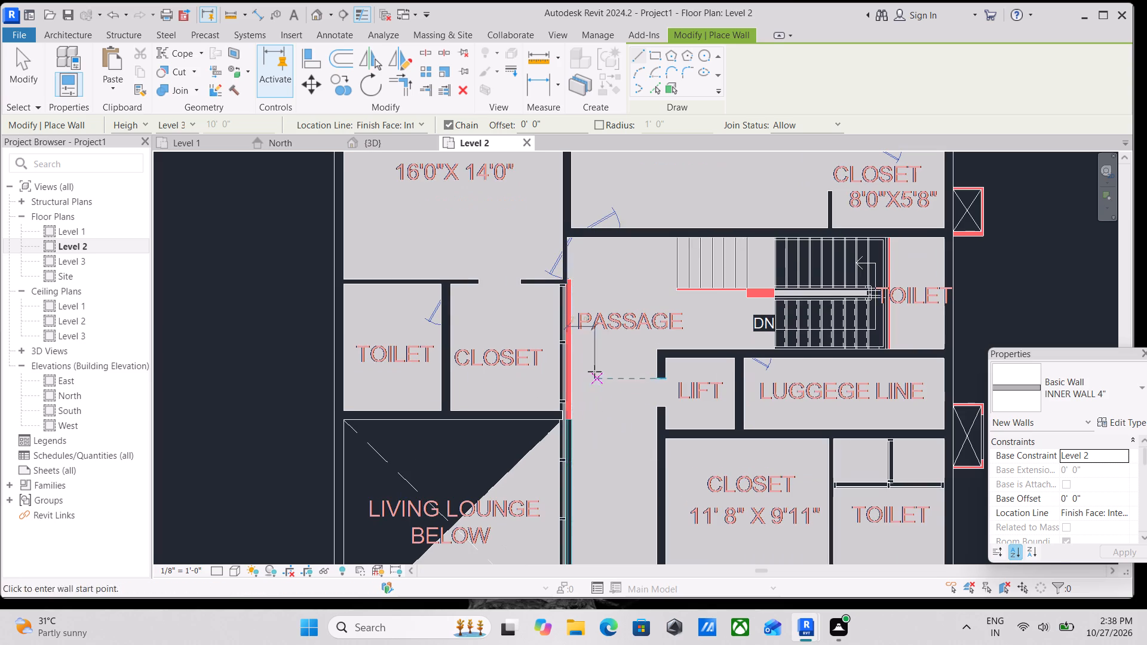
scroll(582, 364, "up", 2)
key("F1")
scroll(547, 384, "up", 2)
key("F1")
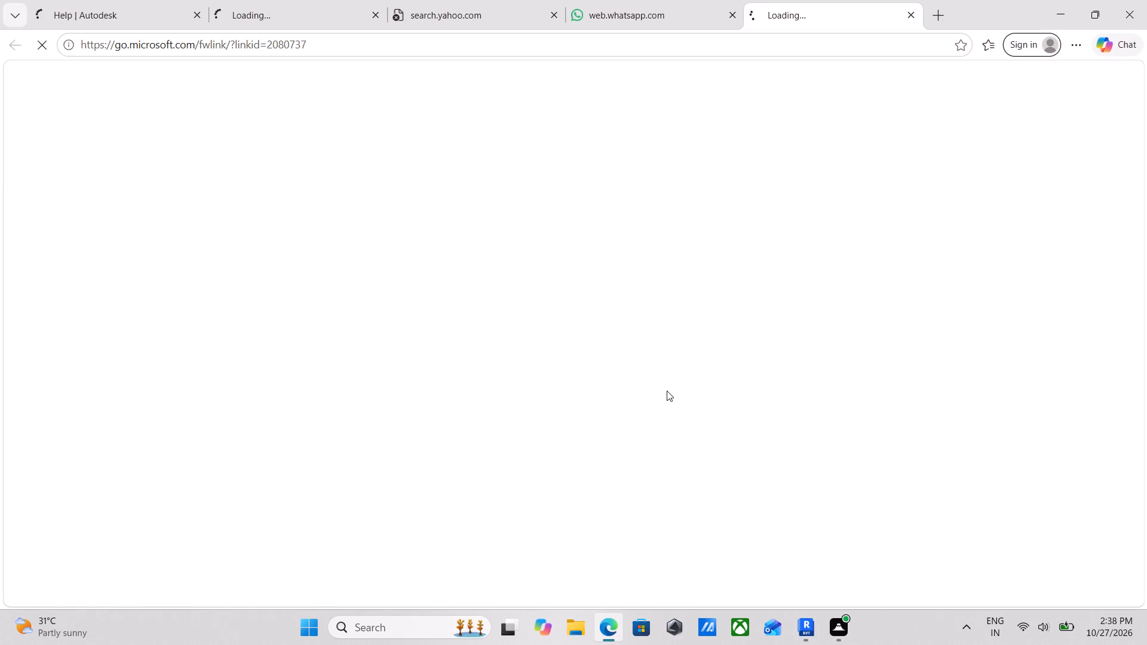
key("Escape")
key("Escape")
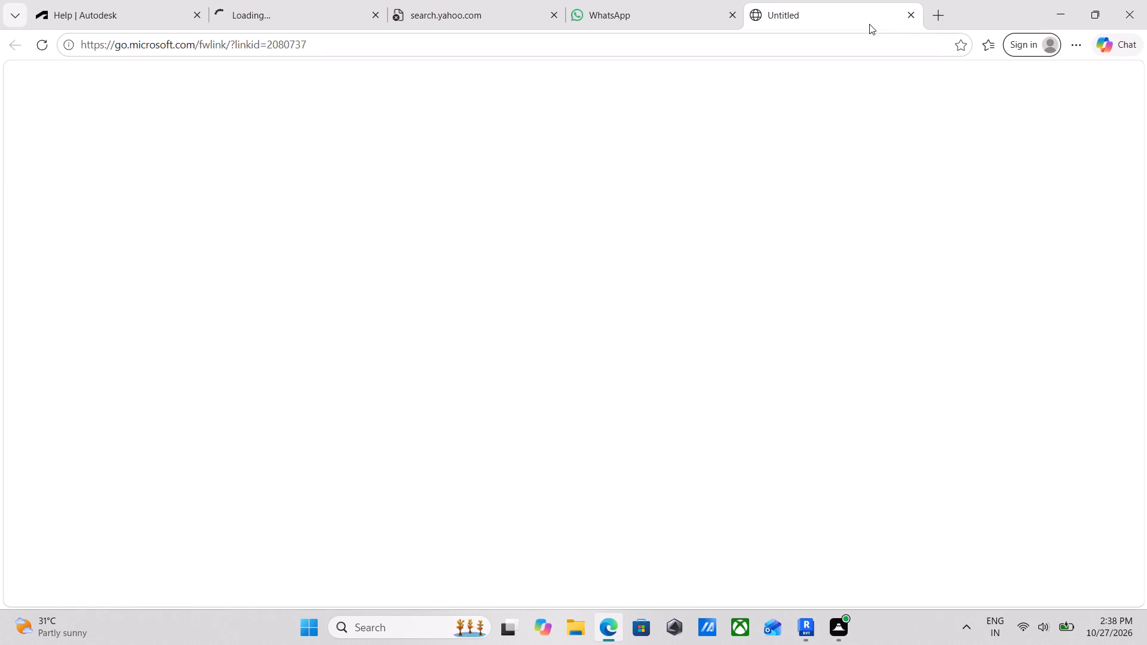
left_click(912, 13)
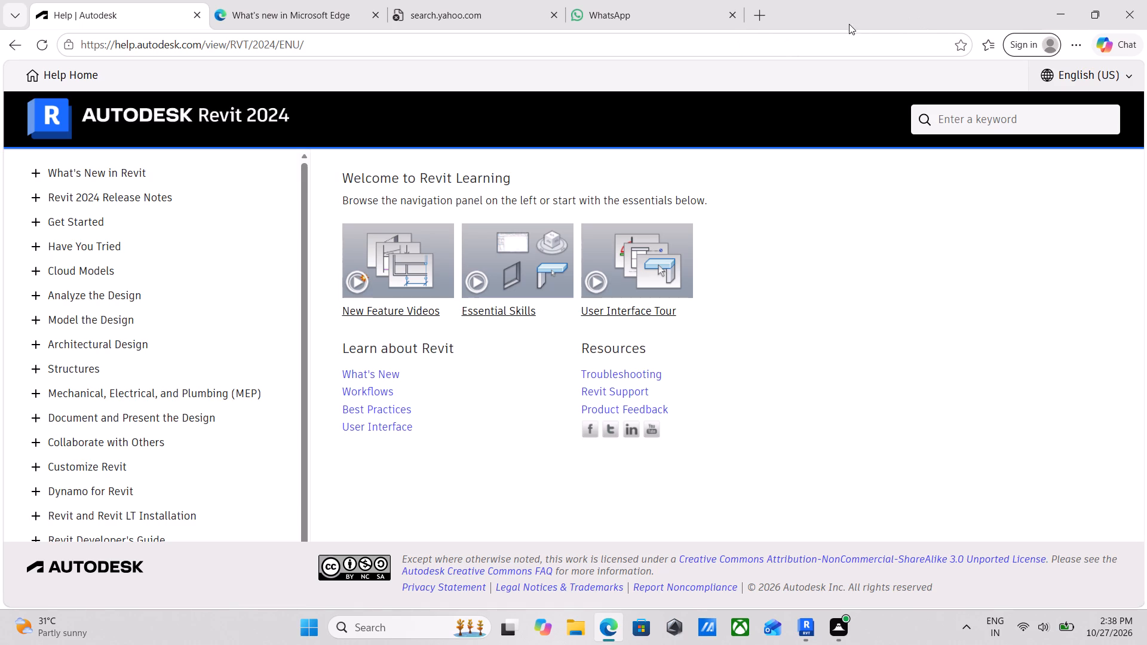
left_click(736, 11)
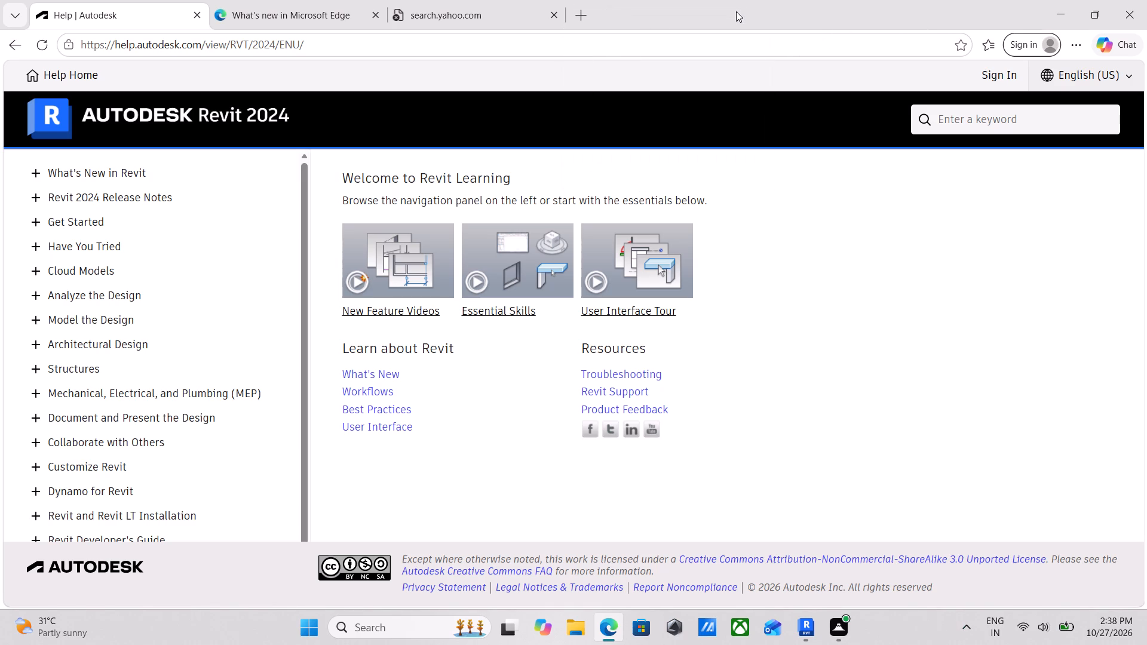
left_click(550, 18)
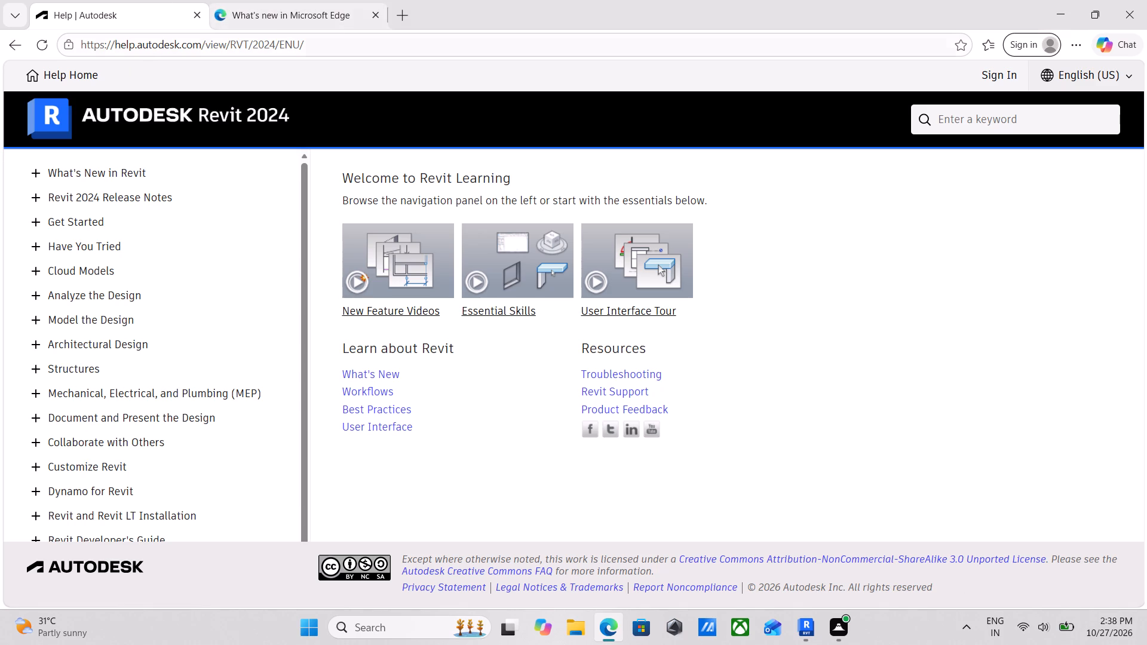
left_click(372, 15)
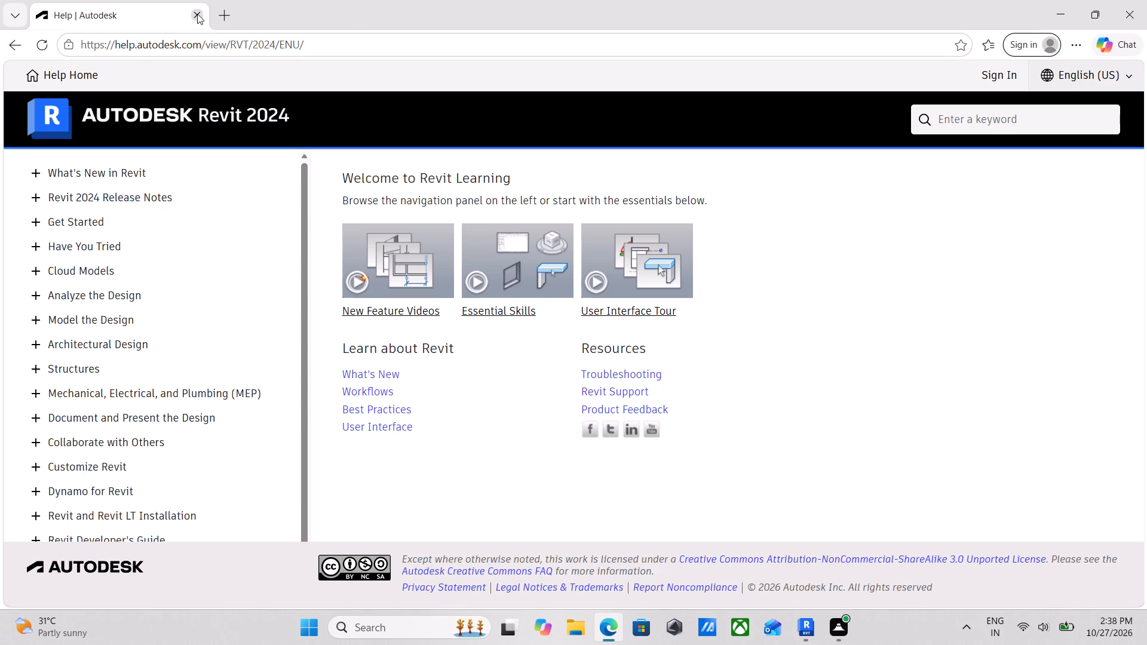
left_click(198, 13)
Leave wall drawing and inspect the curtain wall mullions between the closet and the passage.
scroll(680, 325, "down", 4)
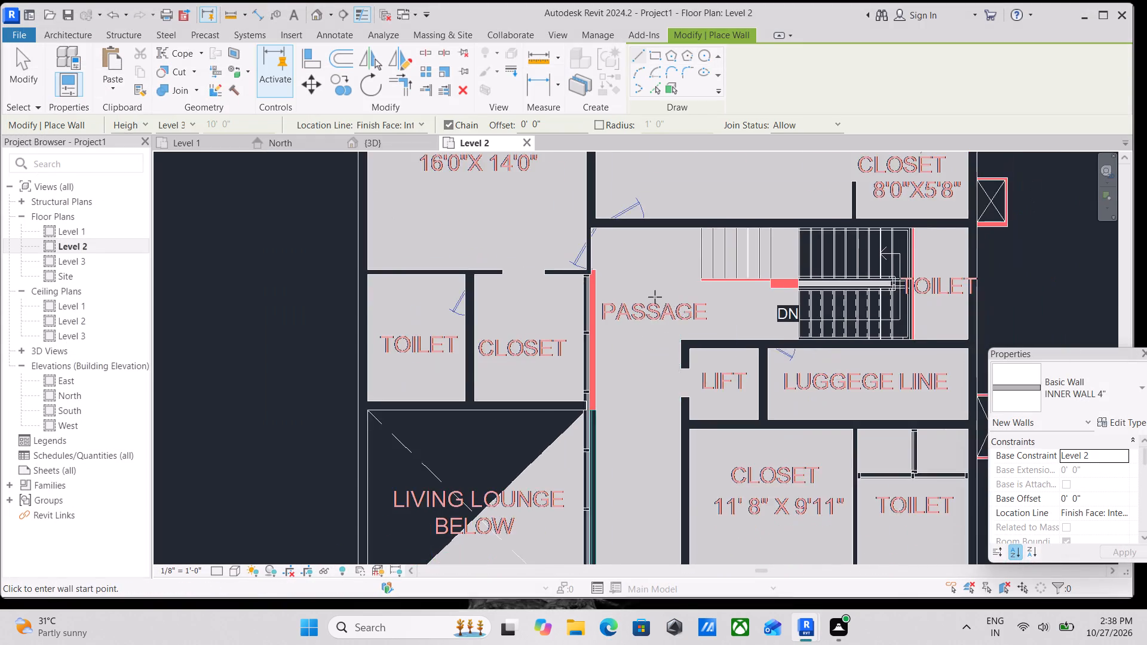
scroll(655, 297, "down", 1)
middle_click_drag(652, 296, 526, 325)
scroll(487, 446, "up", 3)
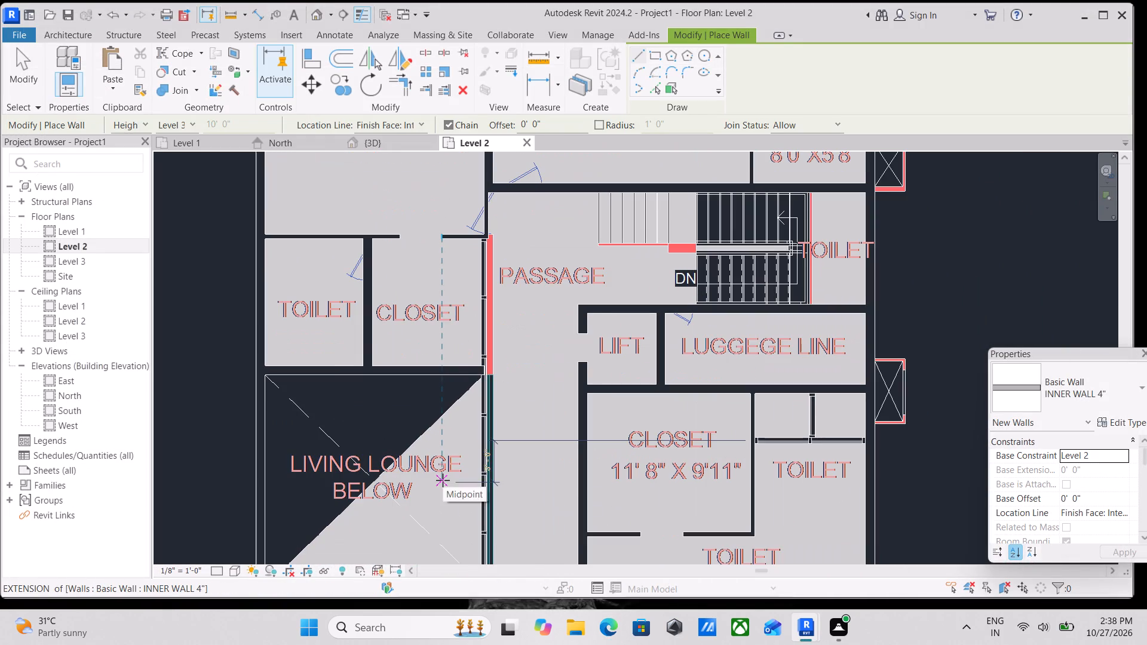
key("Escape")
scroll(553, 266, "down", 2)
scroll(493, 313, "up", 2)
middle_click_drag(533, 281, 536, 347)
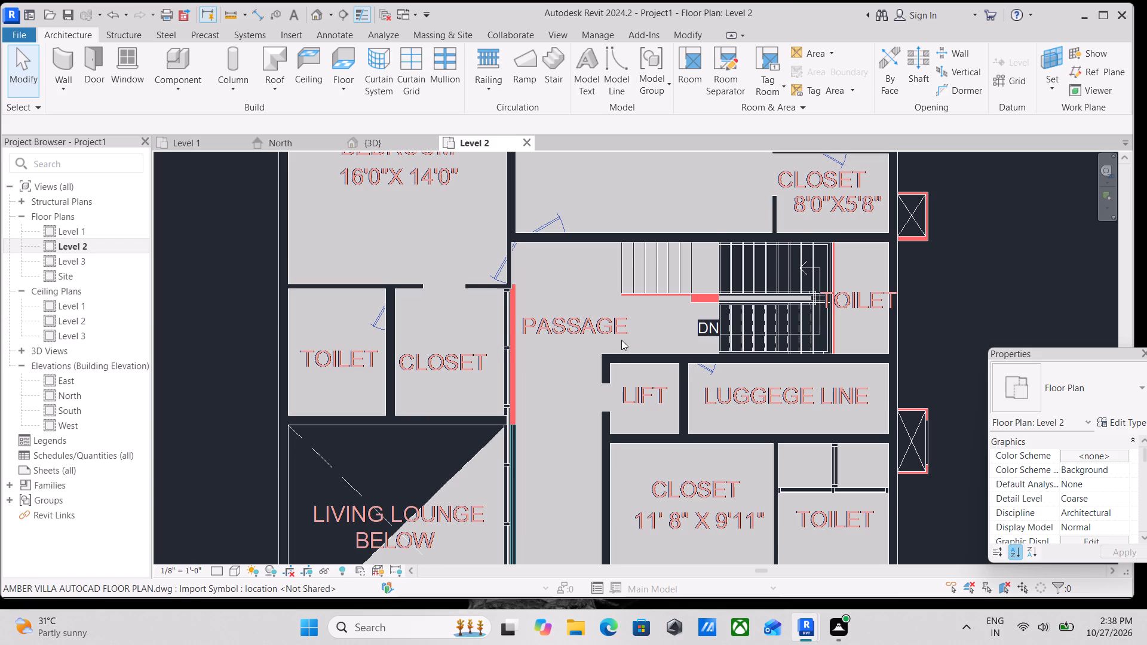
scroll(603, 343, "up", 2)
scroll(478, 339, "up", 7)
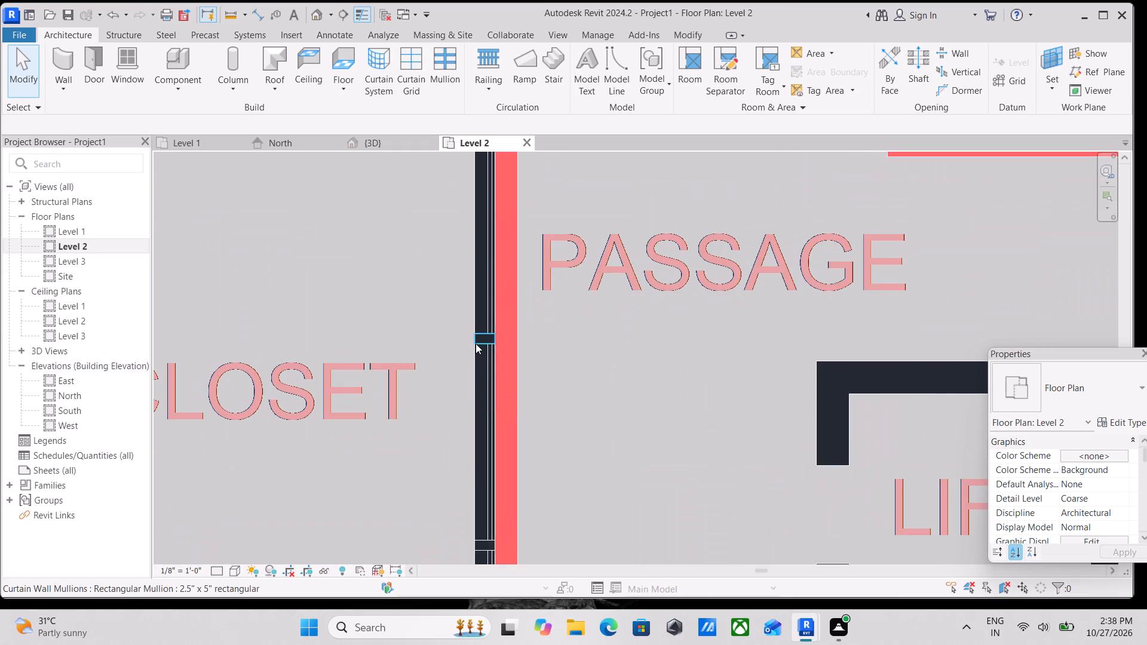
left_click(475, 311)
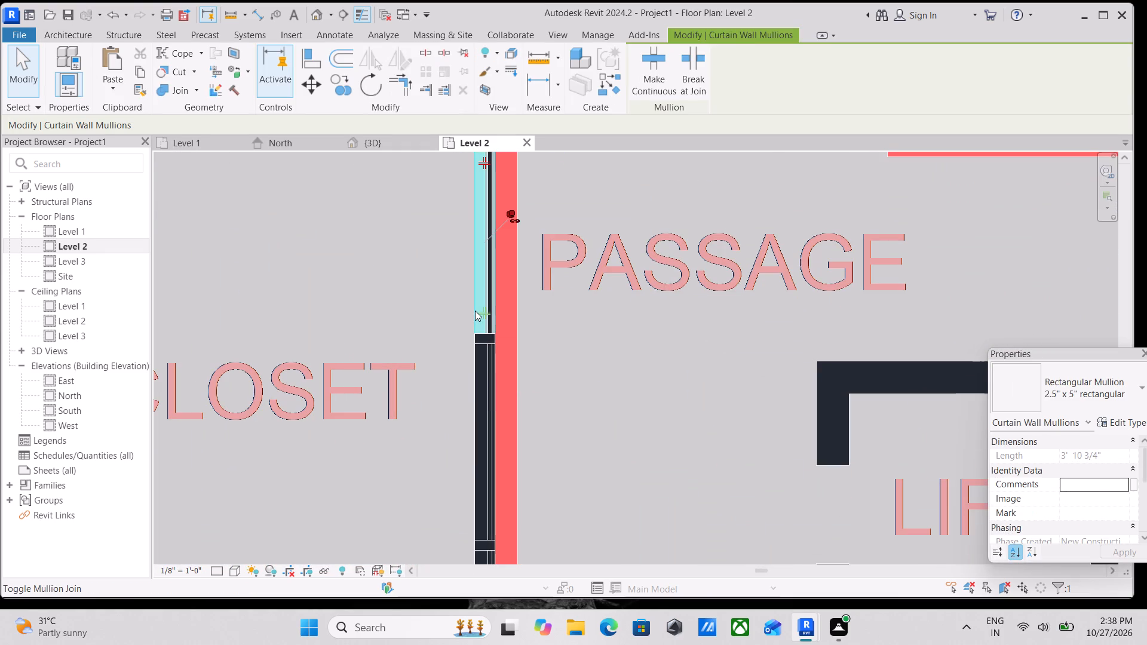
key("space")
key("space")
scroll(550, 275, "down", 3)
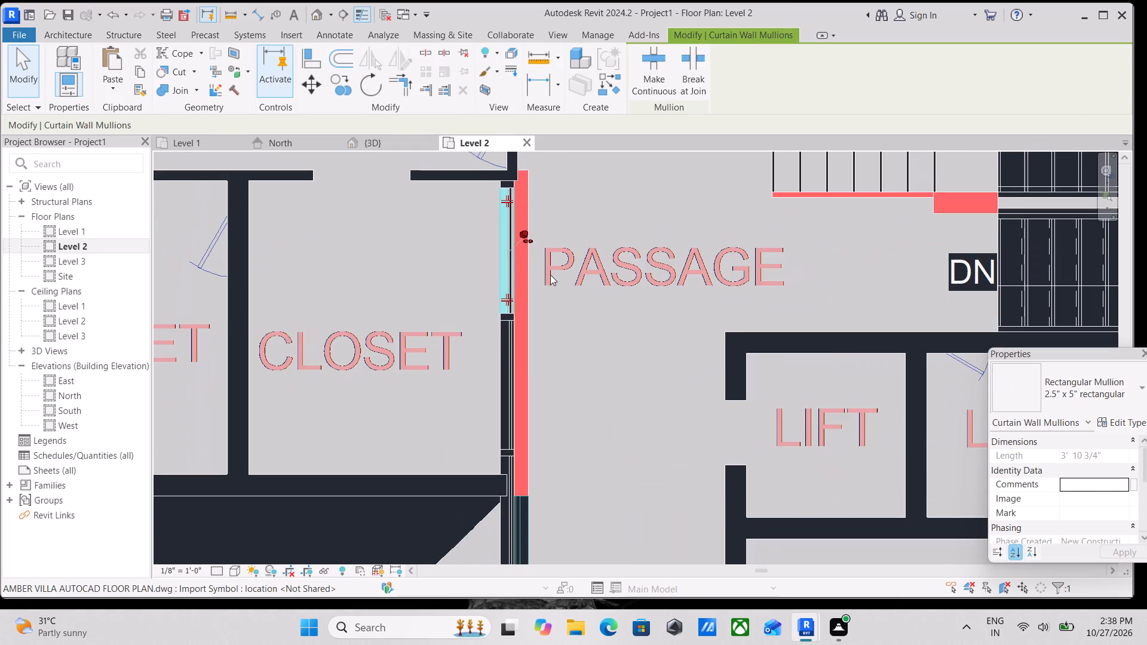
key("Escape")
Examine the Level 2 plan around the stairs, bedrooms and balcony, including the OUTER WALL 8" along the balcony.
scroll(612, 251, "down", 4)
middle_click_drag(612, 251, 564, 296)
scroll(606, 263, "down", 4)
middle_click_drag(606, 263, 615, 370)
scroll(617, 371, "up", 1)
scroll(701, 368, "up", 2)
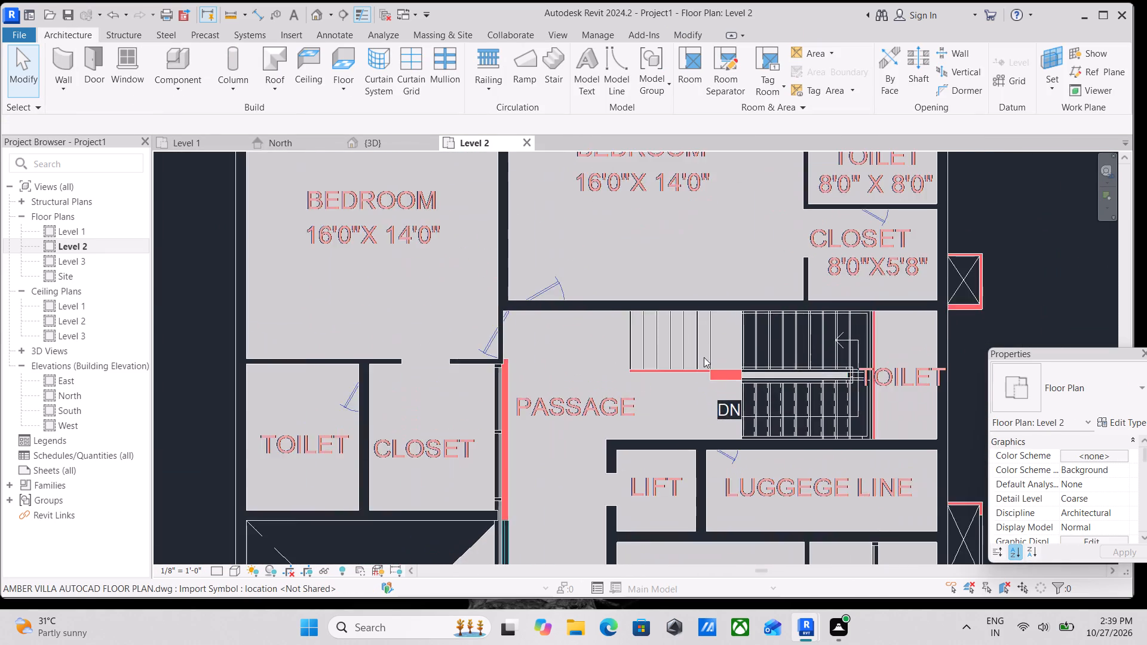
scroll(704, 356, "down", 1)
middle_click_drag(701, 355, 596, 425)
scroll(592, 425, "up", 1)
scroll(570, 297, "down", 2)
middle_click_drag(570, 297, 558, 337)
middle_click_drag(649, 273, 587, 310)
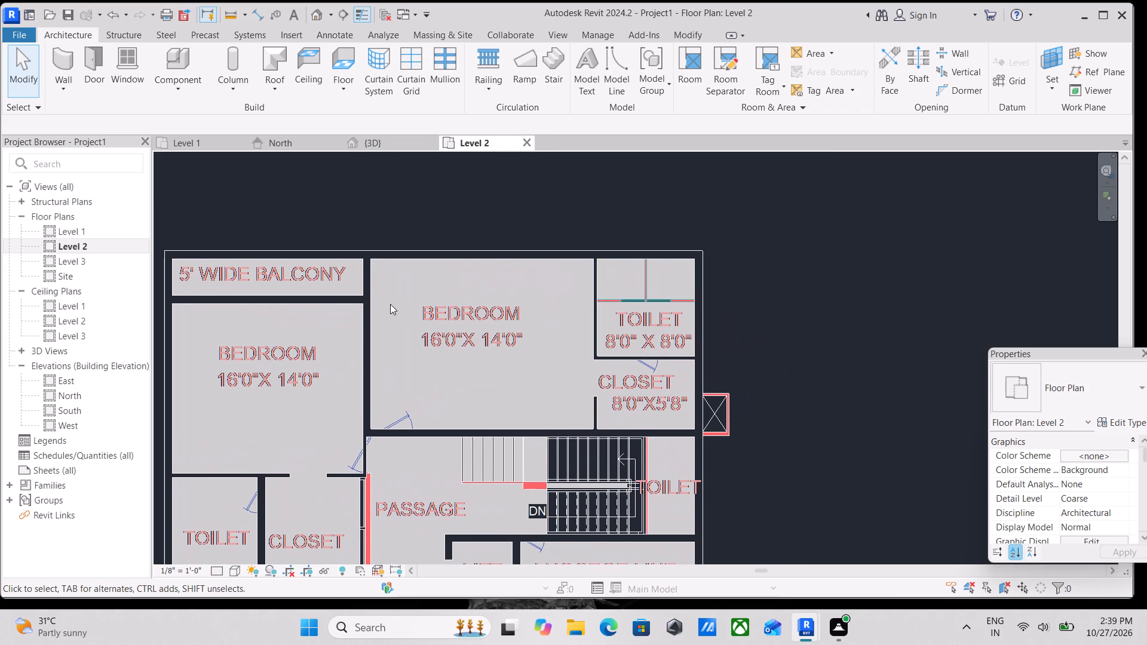
scroll(266, 274, "down", 2)
middle_click_drag(259, 271, 502, 192)
scroll(440, 190, "up", 2)
middle_click_drag(440, 190, 474, 259)
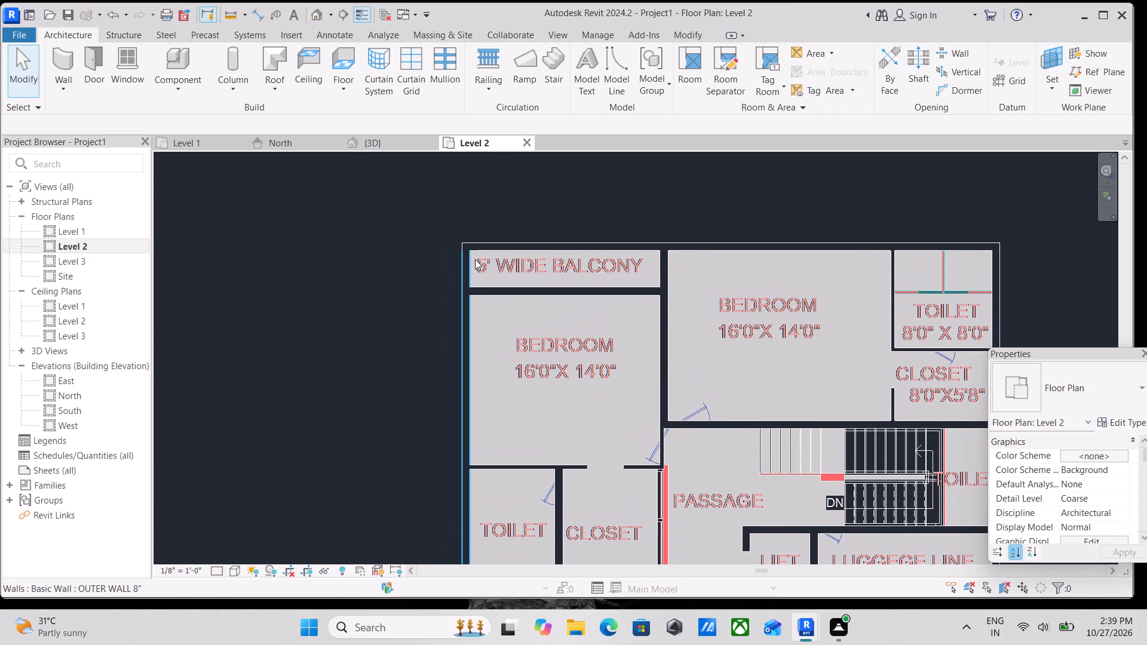
scroll(501, 285, "up", 3)
middle_click_drag(471, 251, 482, 285)
scroll(483, 289, "down", 2)
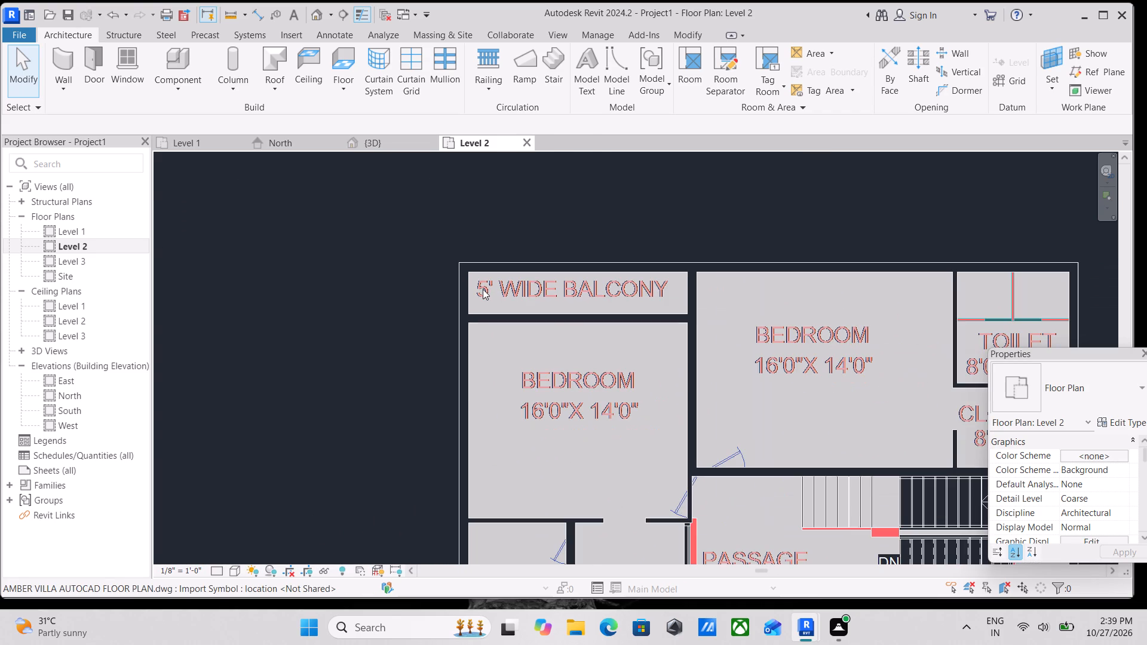
left_click(498, 271)
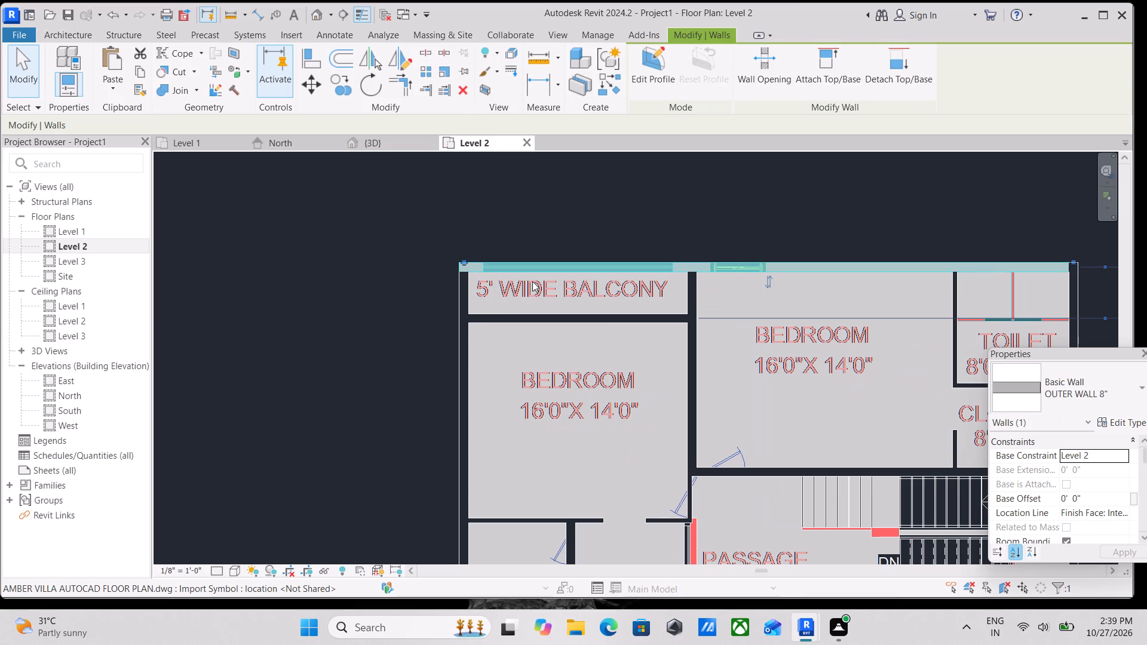
scroll(492, 271, "up", 3)
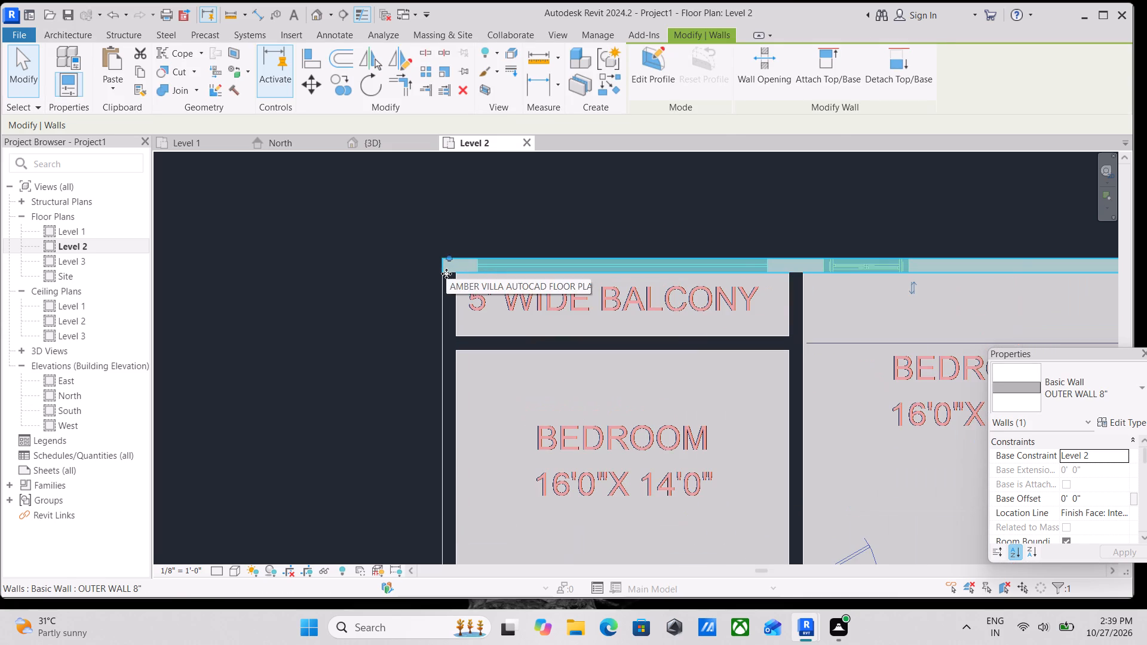
scroll(446, 274, "up", 2)
key("Escape")
scroll(482, 259, "down", 4)
middle_click_drag(482, 259, 444, 251)
Examine the villa in the 3D view, looking at the garden-side facade, ground-floor glazing and the Level 2 outer wall above.
left_click(373, 137)
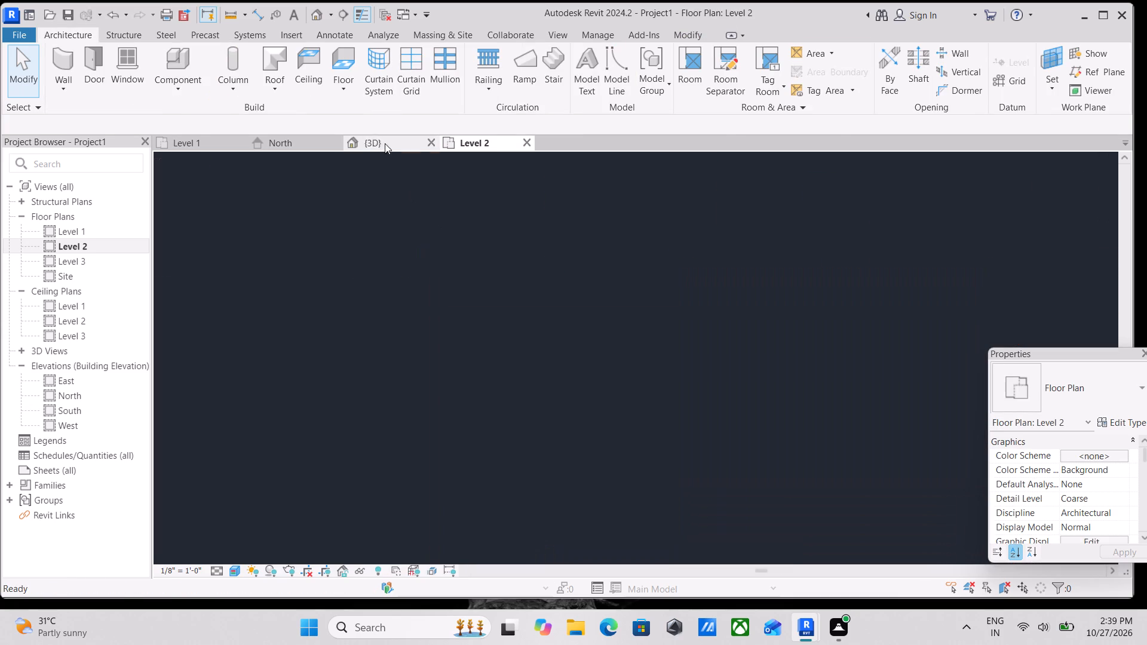
scroll(400, 185, "down", 6)
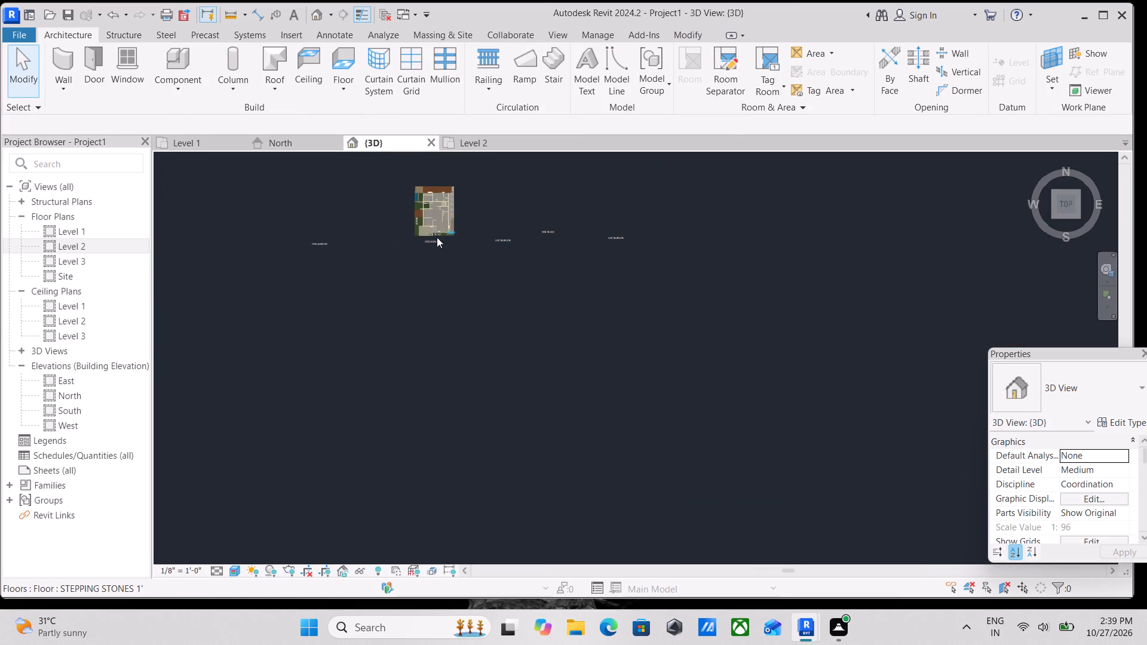
scroll(425, 241, "up", 3)
middle_click_drag(505, 228, 605, 0, "shift")
middle_click_drag(547, 168, 569, 26, "shift")
scroll(505, 259, "up", 11)
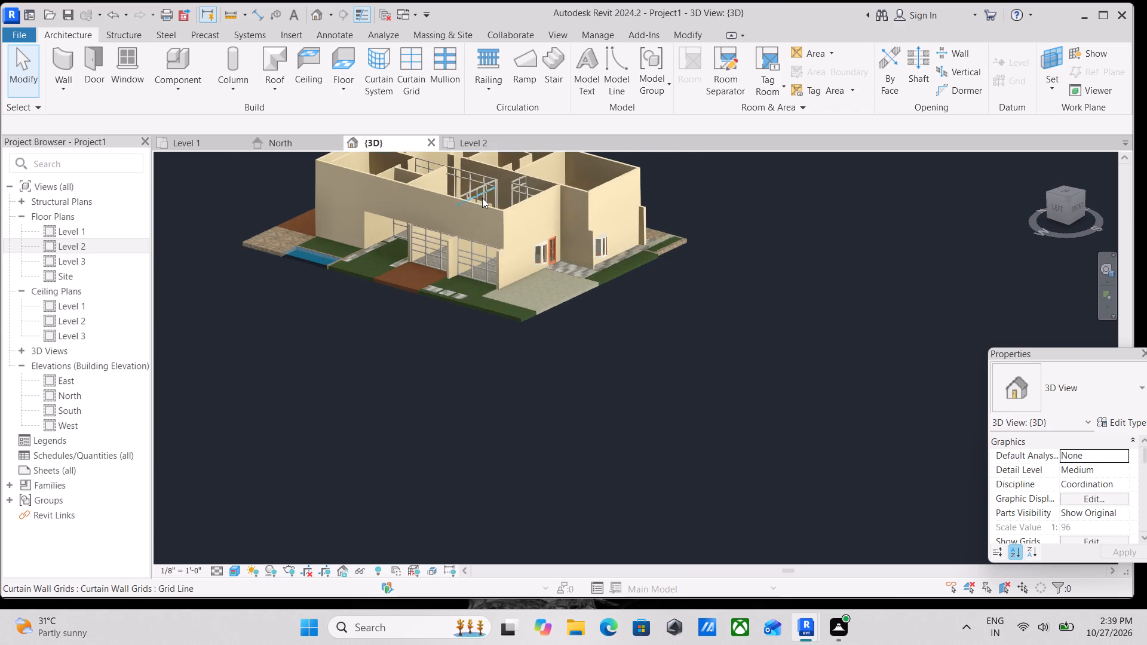
scroll(482, 198, "up", 4)
scroll(467, 182, "down", 2)
middle_click_drag(467, 182, 491, 239, "shift")
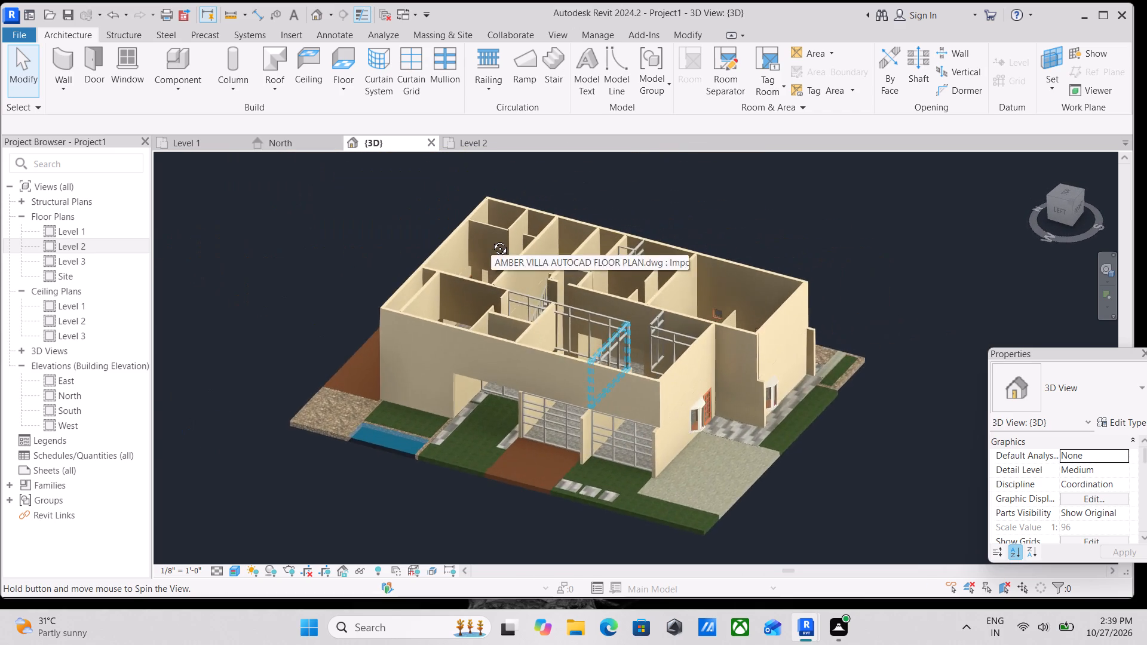
middle_click_drag(491, 239, 489, 241, "shift")
scroll(489, 241, "up", 1)
scroll(608, 236, "down", 3)
scroll(550, 377, "up", 6)
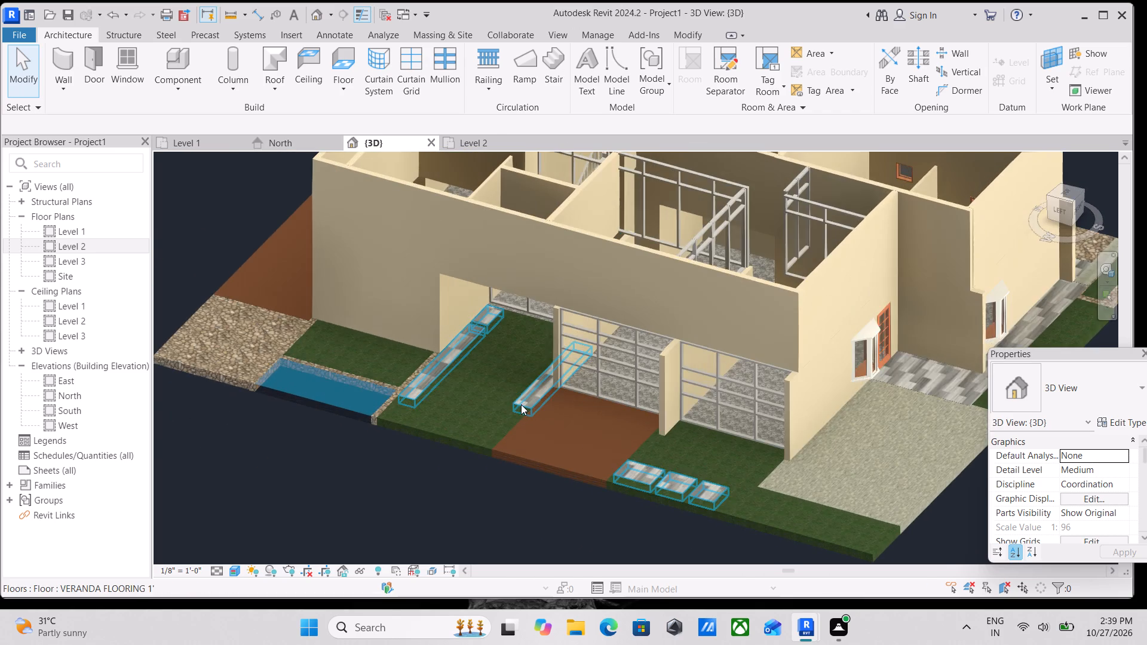
scroll(521, 405, "up", 3)
scroll(516, 238, "down", 2)
middle_click_drag(513, 237, 554, 316)
middle_click_drag(697, 350, 602, 311)
scroll(598, 365, "down", 3)
scroll(671, 447, "up", 1)
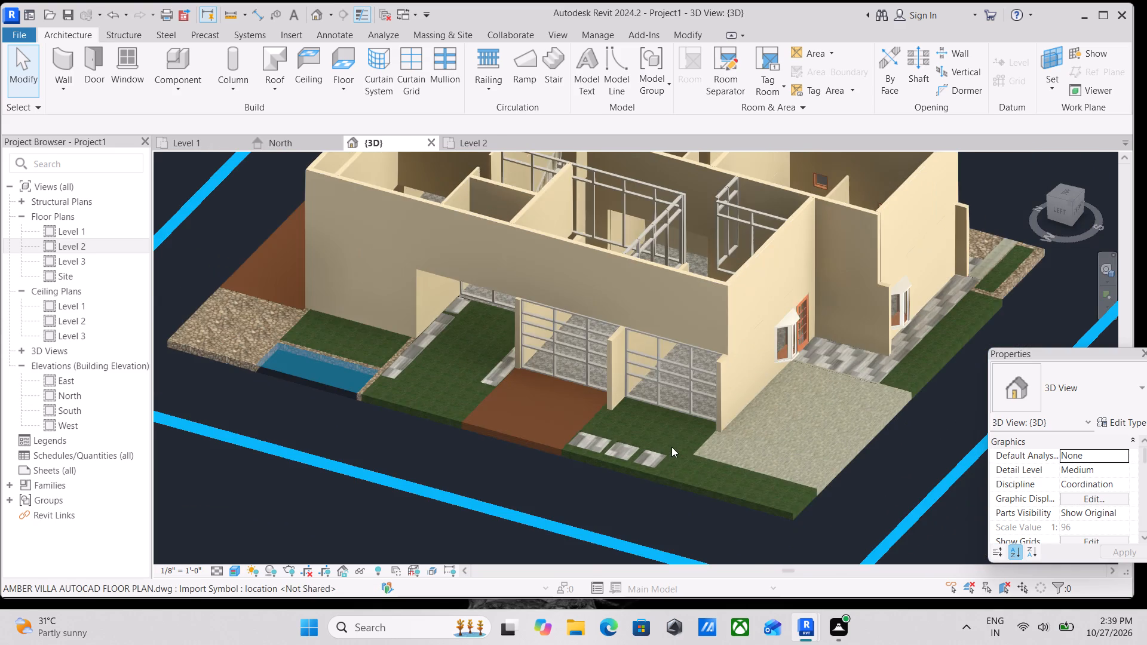
scroll(630, 406, "up", 2)
scroll(787, 326, "up", 3)
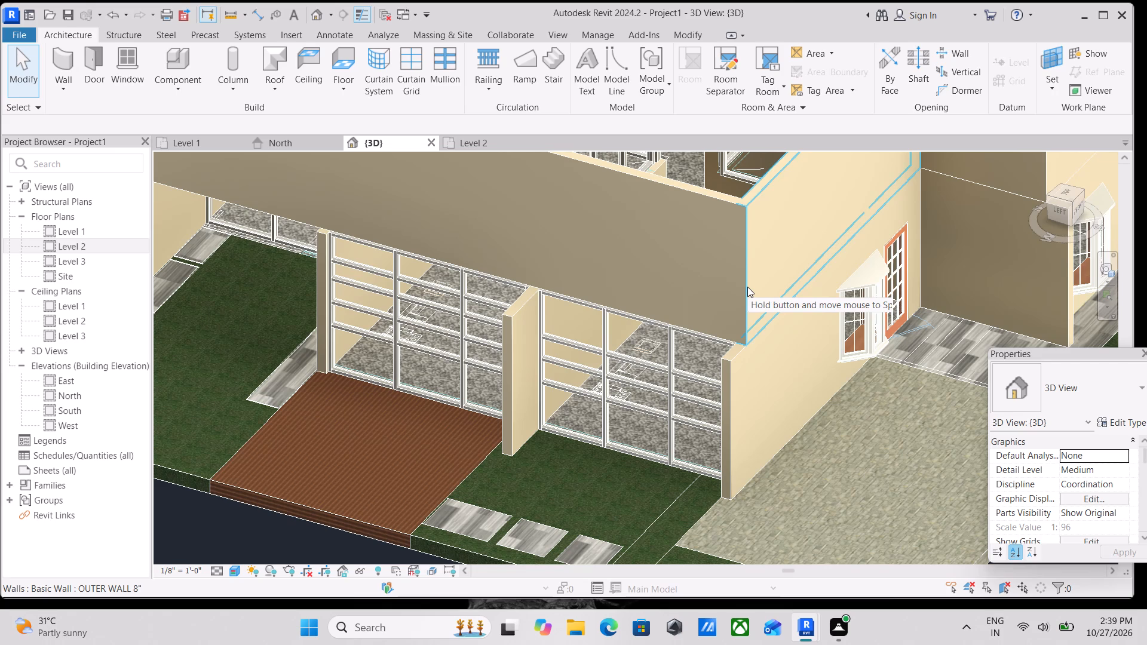
Examine the Level 2 rooms, inner partitions and lounge curtain walls from above in the 3D view.
scroll(606, 276, "down", 3)
key("Escape")
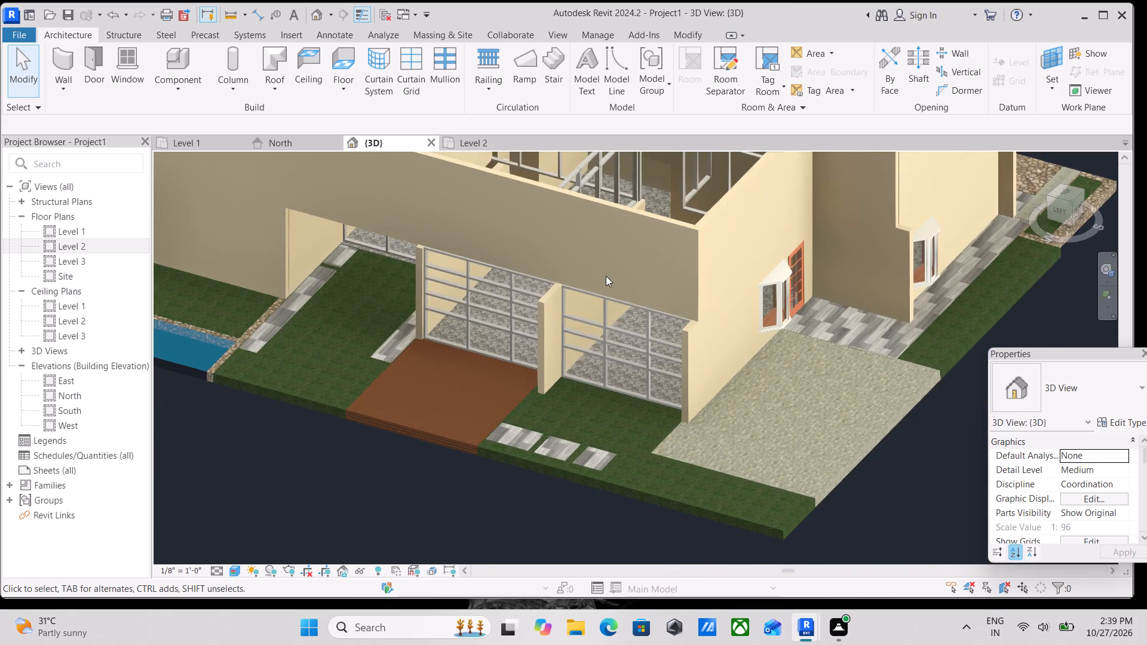
scroll(606, 276, "down", 5)
middle_click_drag(604, 275, 709, 362)
scroll(639, 311, "up", 2)
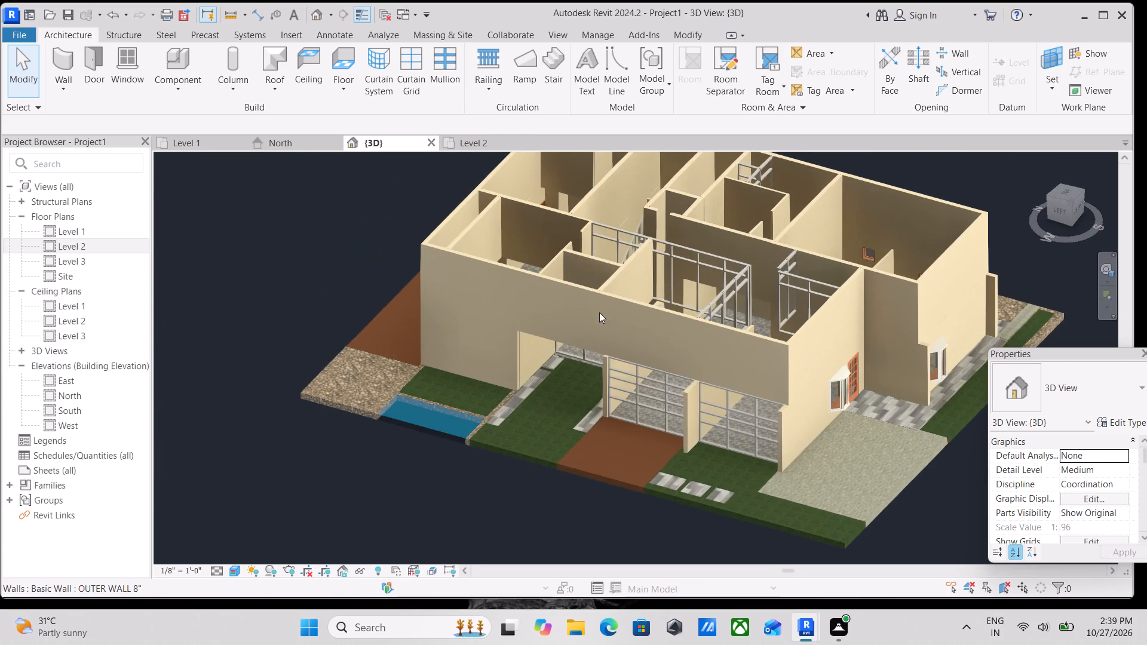
scroll(601, 296, "down", 4)
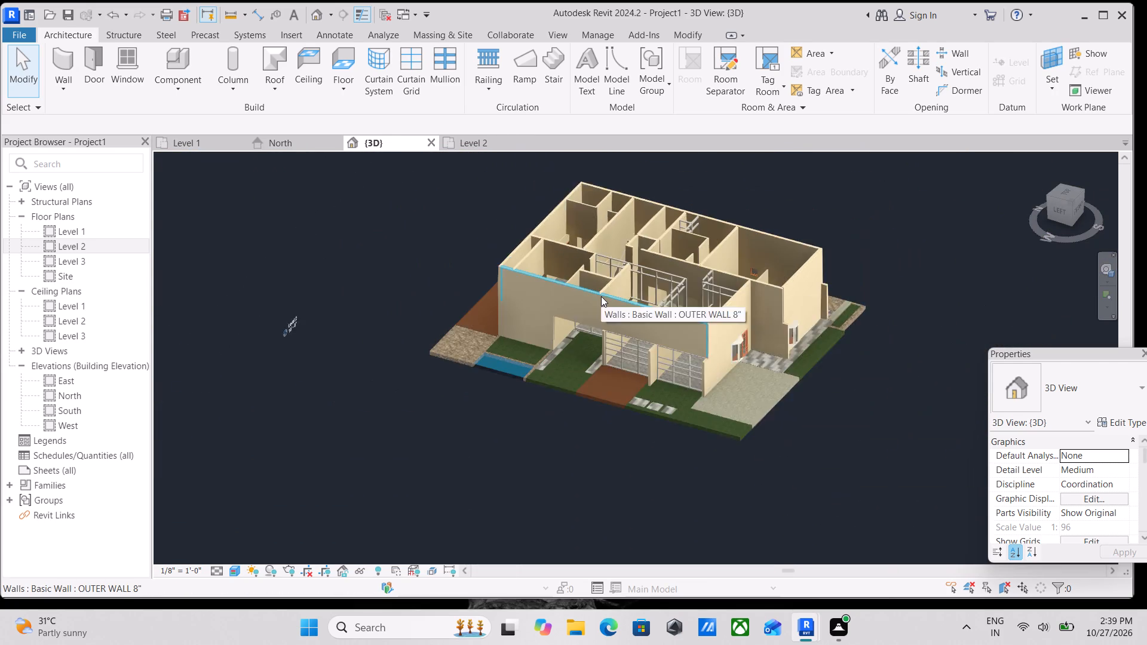
scroll(601, 296, "up", 6)
scroll(711, 308, "up", 3)
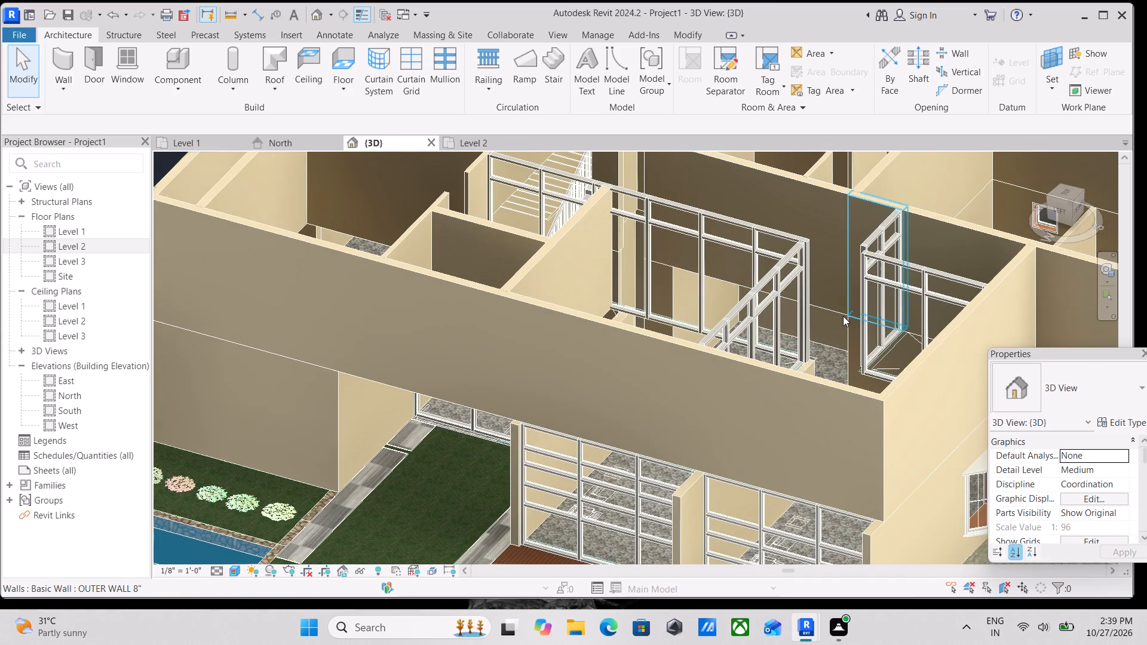
scroll(818, 314, "up", 1)
scroll(768, 285, "down", 2)
middle_click_drag(770, 288, 789, 379)
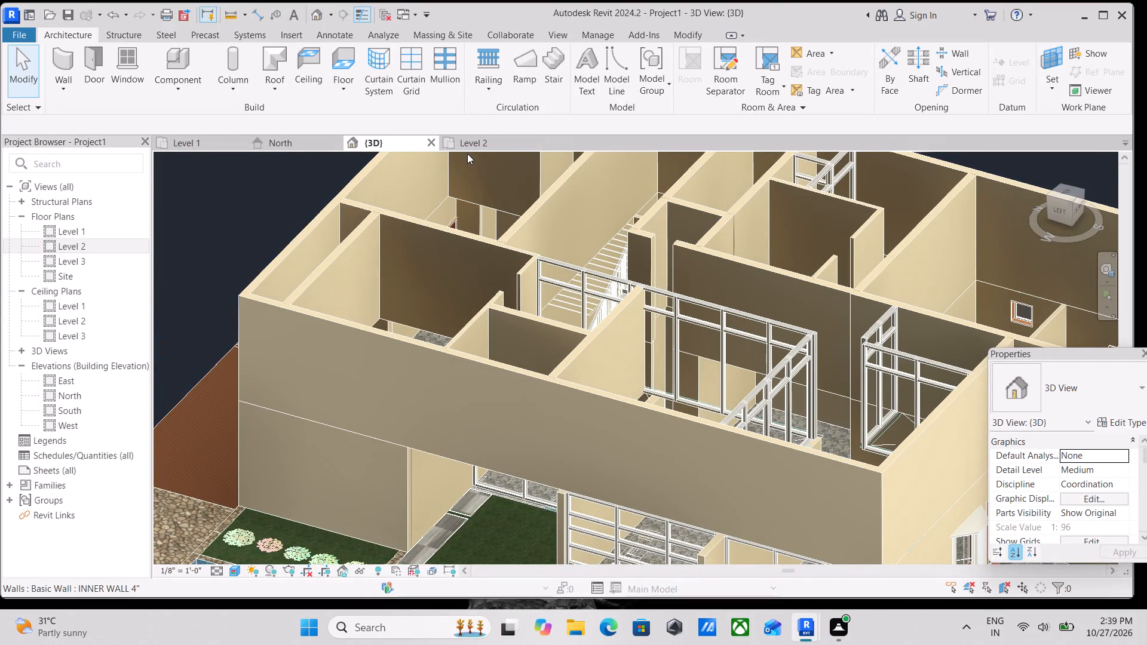
Delete the Level 2 OUTER WALL 8" running along the 5' wide balcony, bedroom and toilet, and check the 3D view.
left_click(472, 142)
scroll(472, 142, "down", 4)
scroll(502, 340, "down", 3)
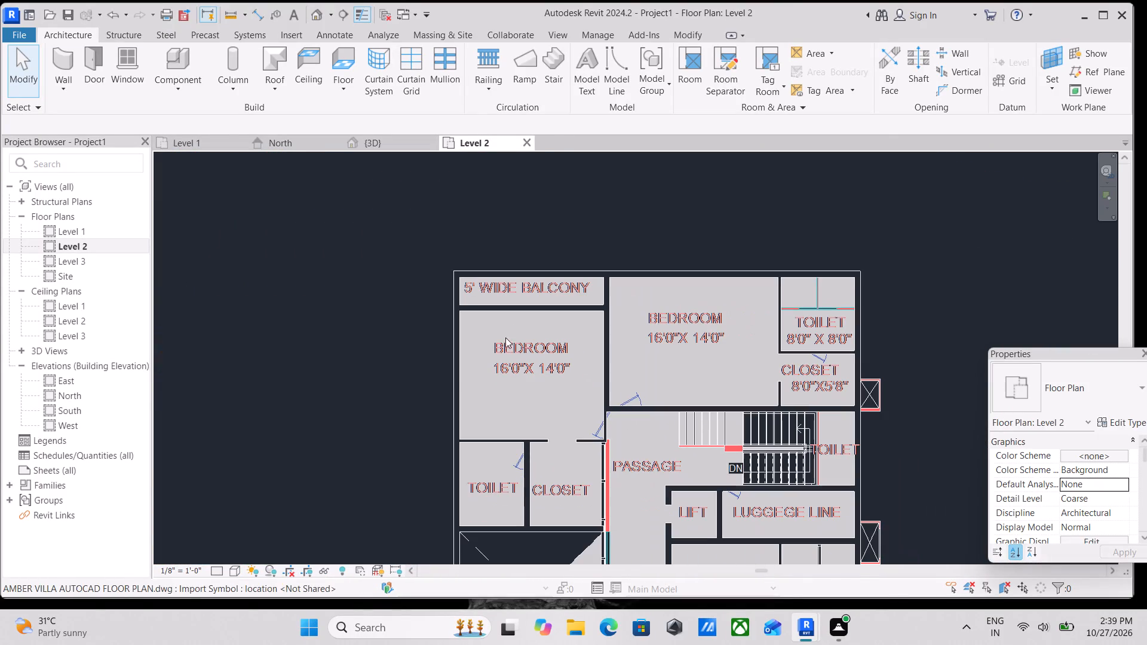
left_click(537, 270)
right_click(537, 270)
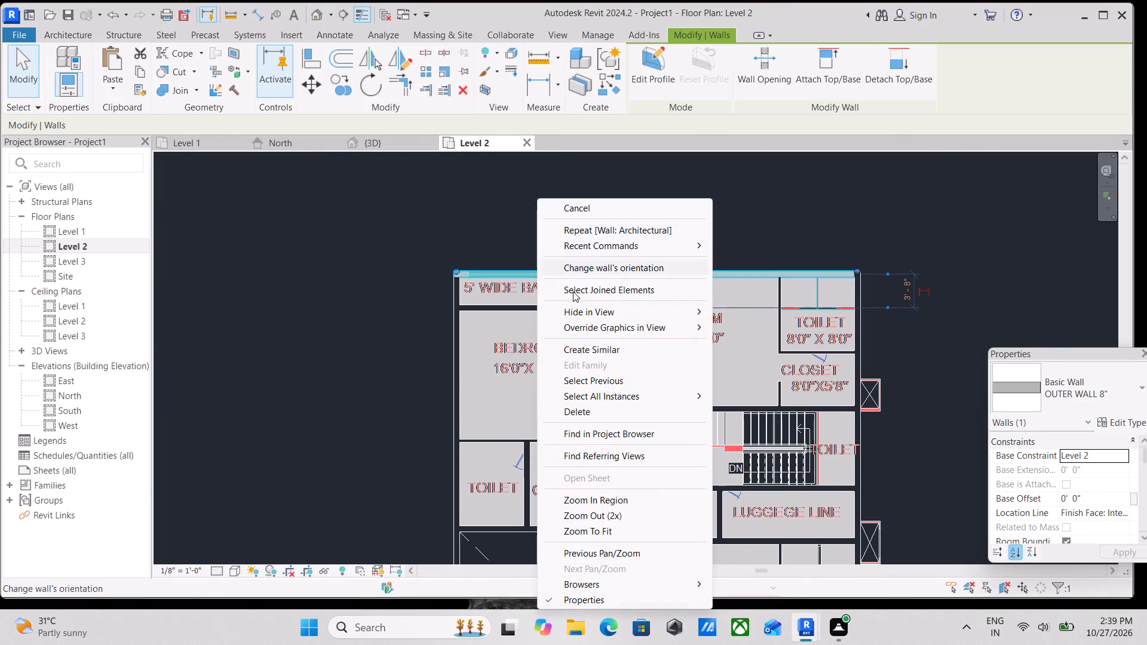
left_click(596, 415)
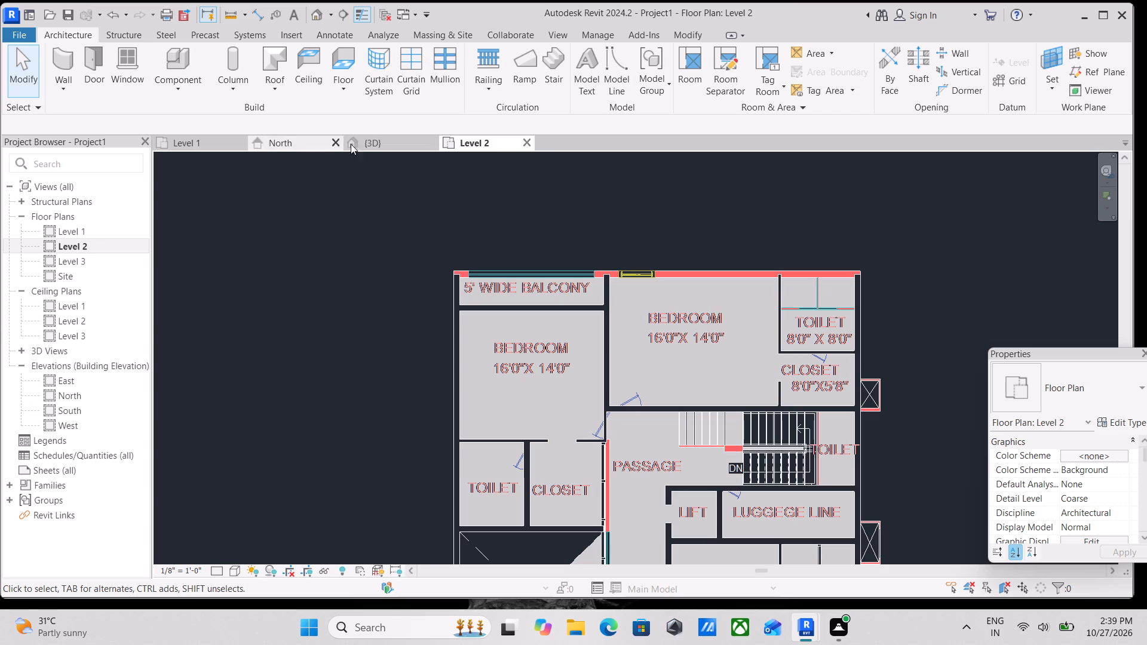
left_click(372, 142)
scroll(572, 226, "down", 5)
middle_click_drag(548, 215, 560, 259)
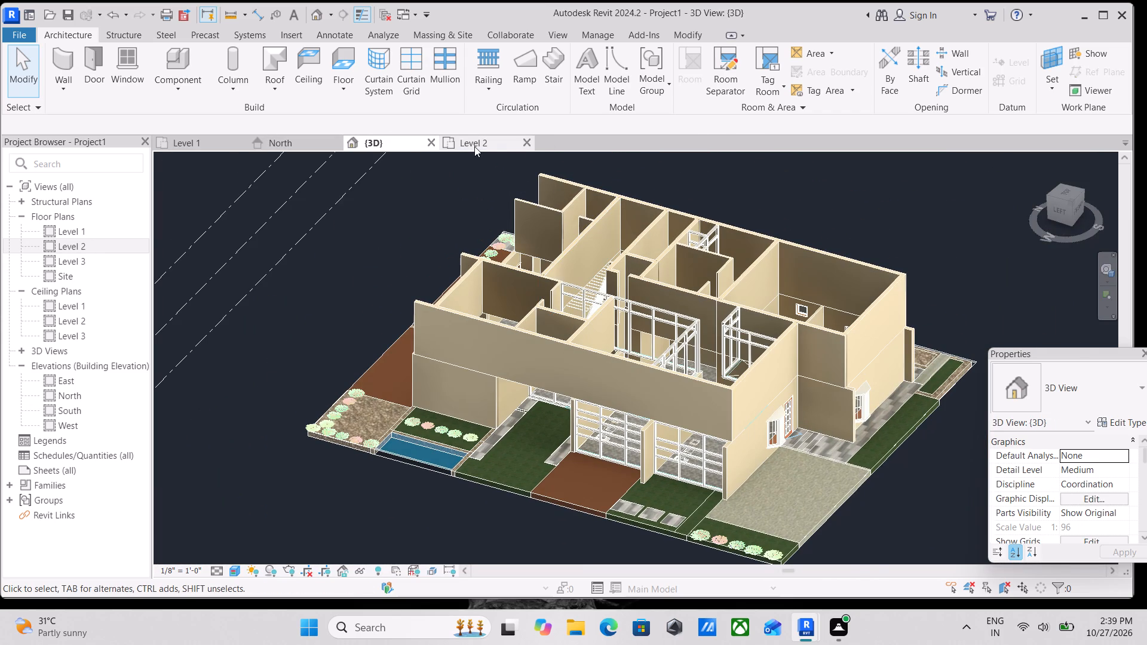
Draw an INNER WALL 4" about 28'-11" long on Level 2, from the toilet's outer corner to the near end of the balcony opening.
left_click(474, 146)
scroll(594, 275, "down", 1)
scroll(664, 300, "up", 3)
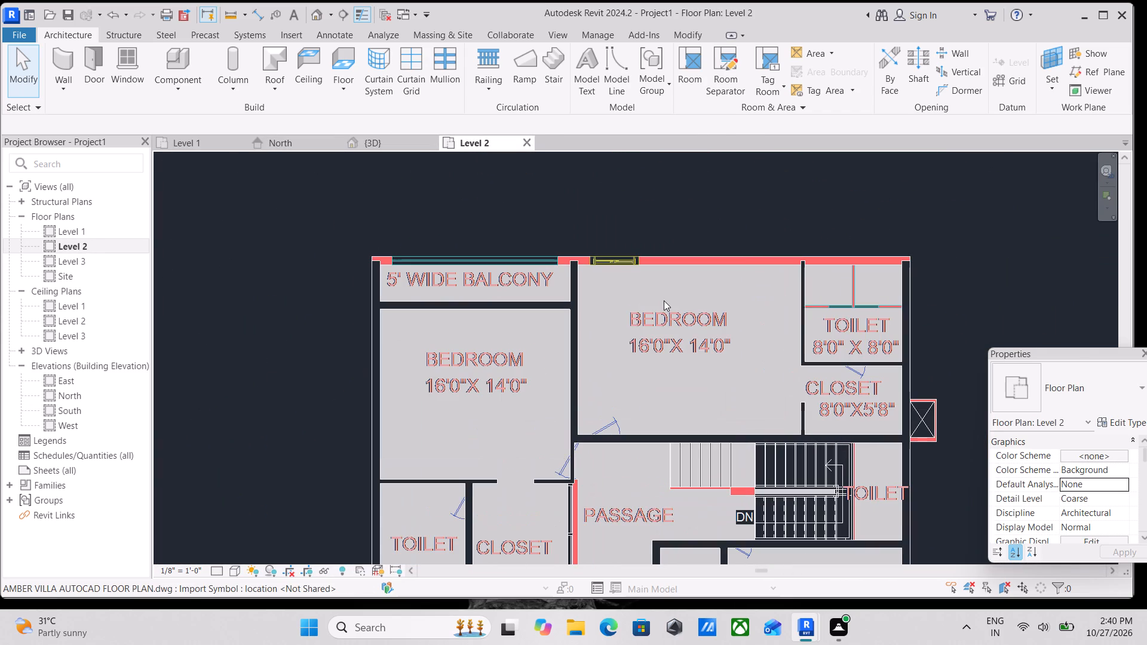
scroll(576, 279, "up", 2)
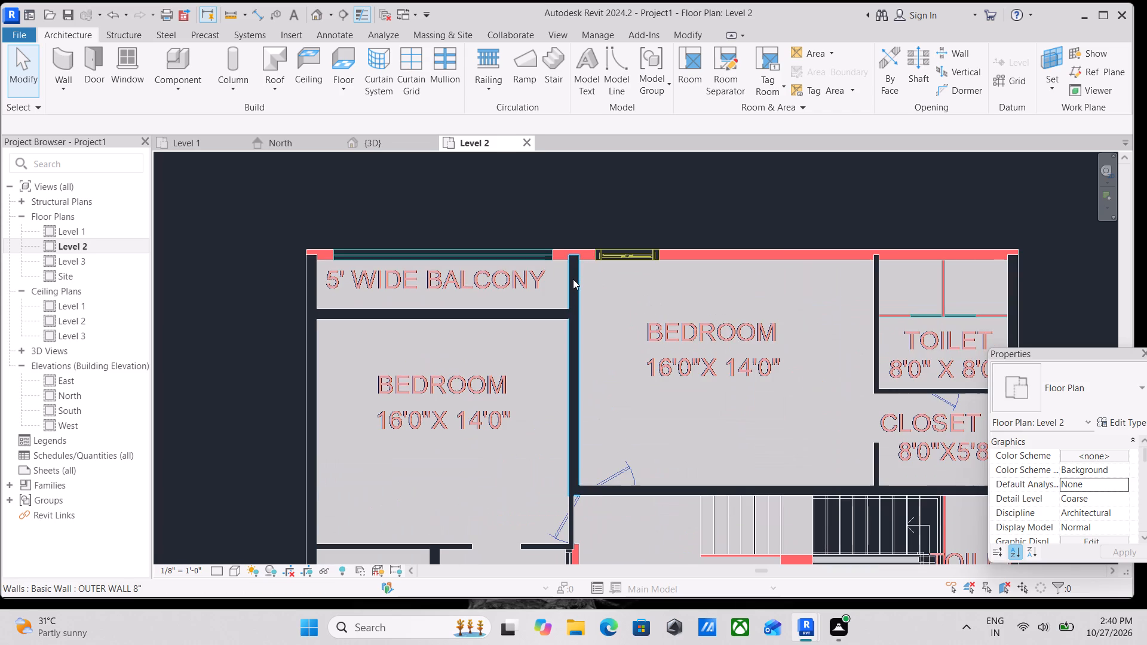
type("WA")
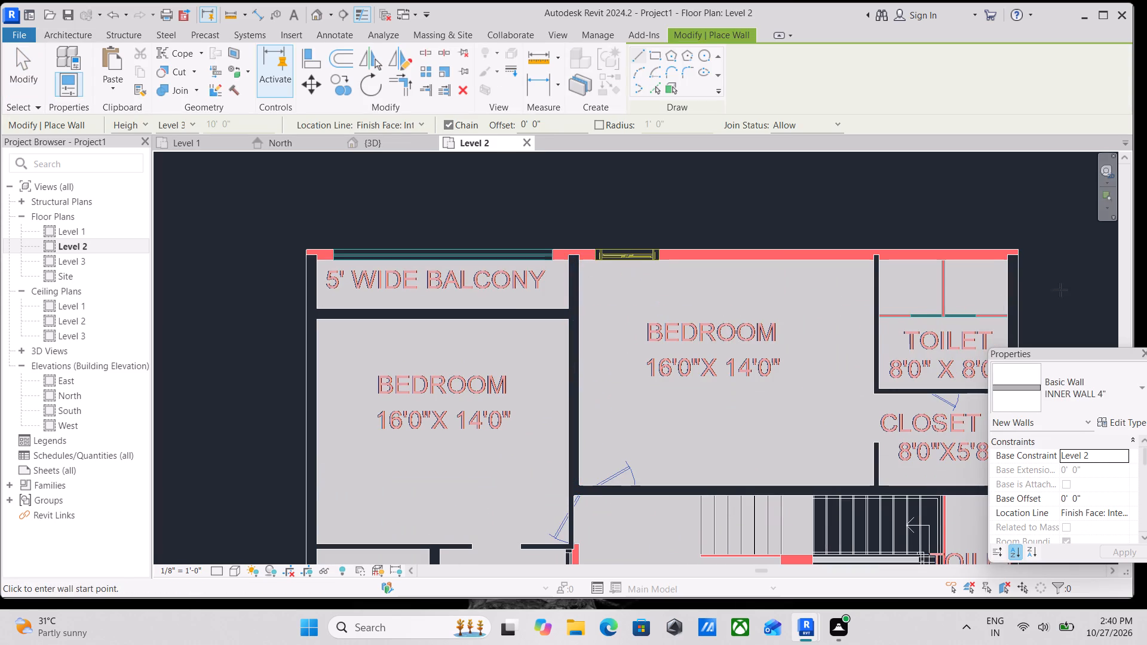
left_click(1093, 388)
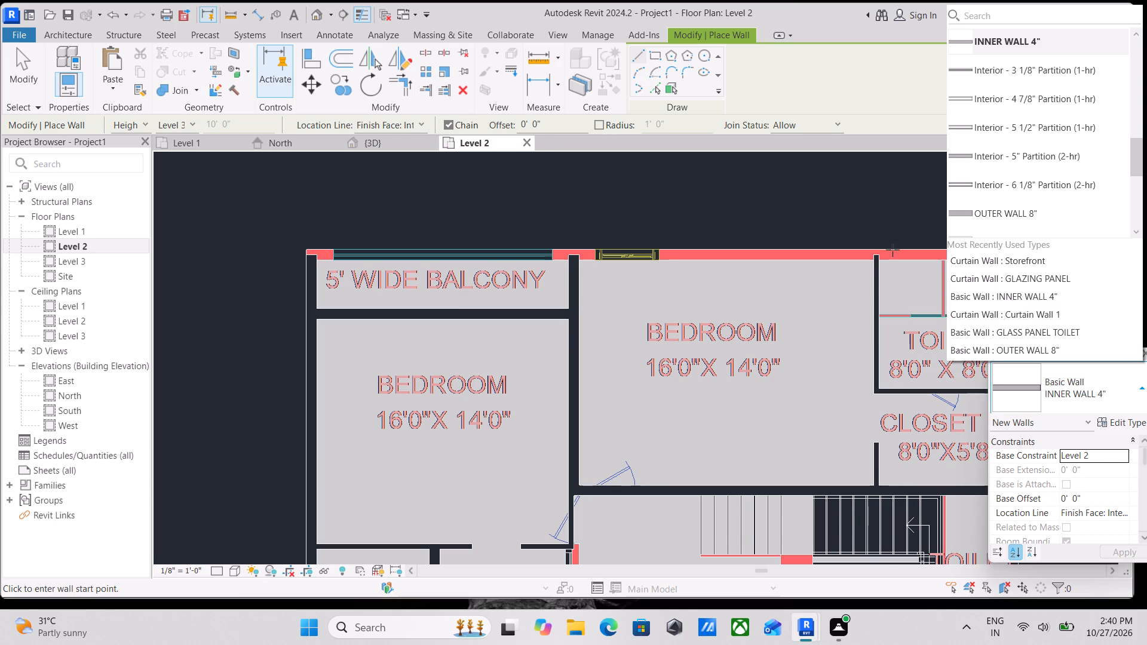
scroll(825, 239, "up", 1)
scroll(622, 238, "down", 2)
middle_click_drag(588, 245, 588, 263)
scroll(937, 262, "up", 3)
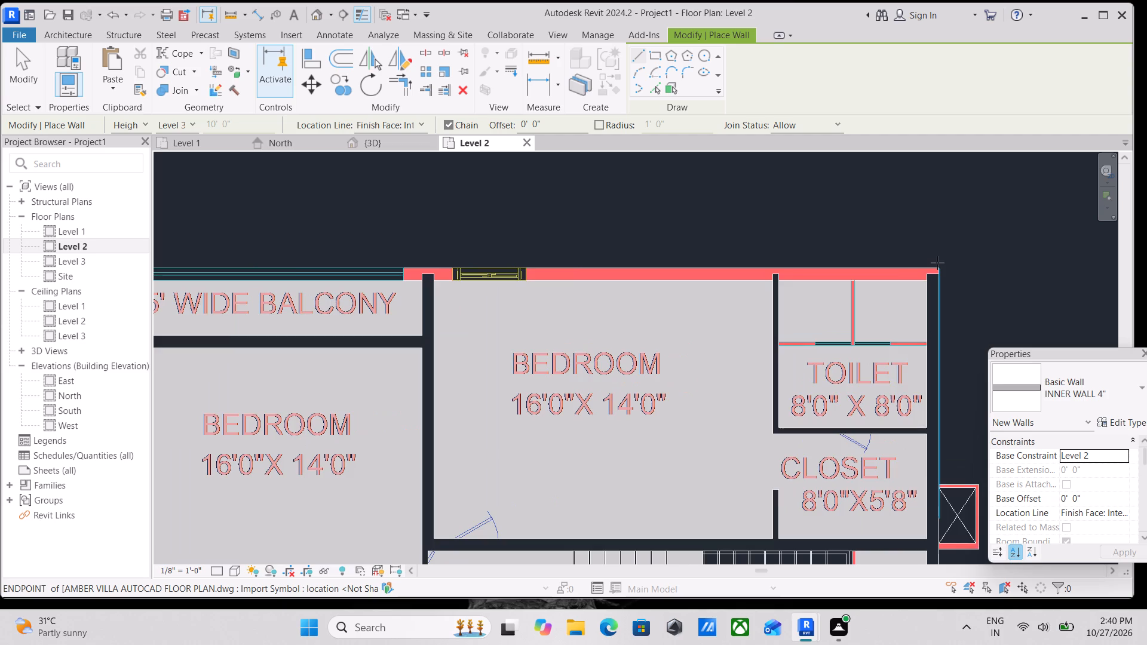
scroll(937, 263, "up", 3)
left_click(943, 267)
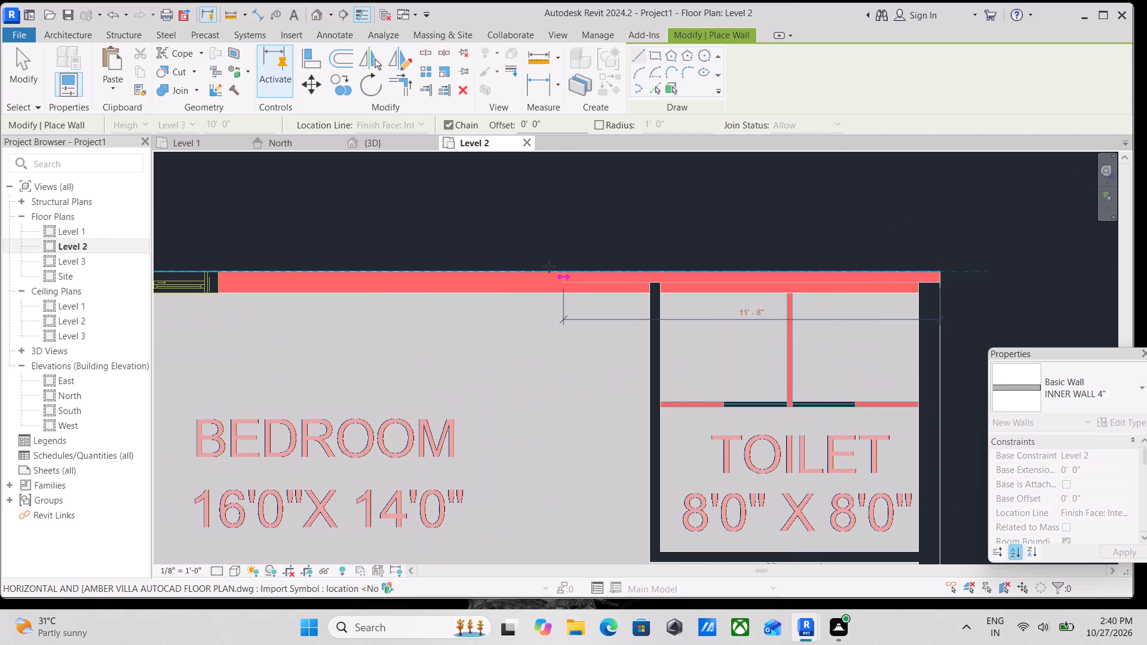
middle_click_drag(549, 266, 874, 277)
scroll(489, 273, "down", 1)
middle_click_drag(489, 272, 813, 263)
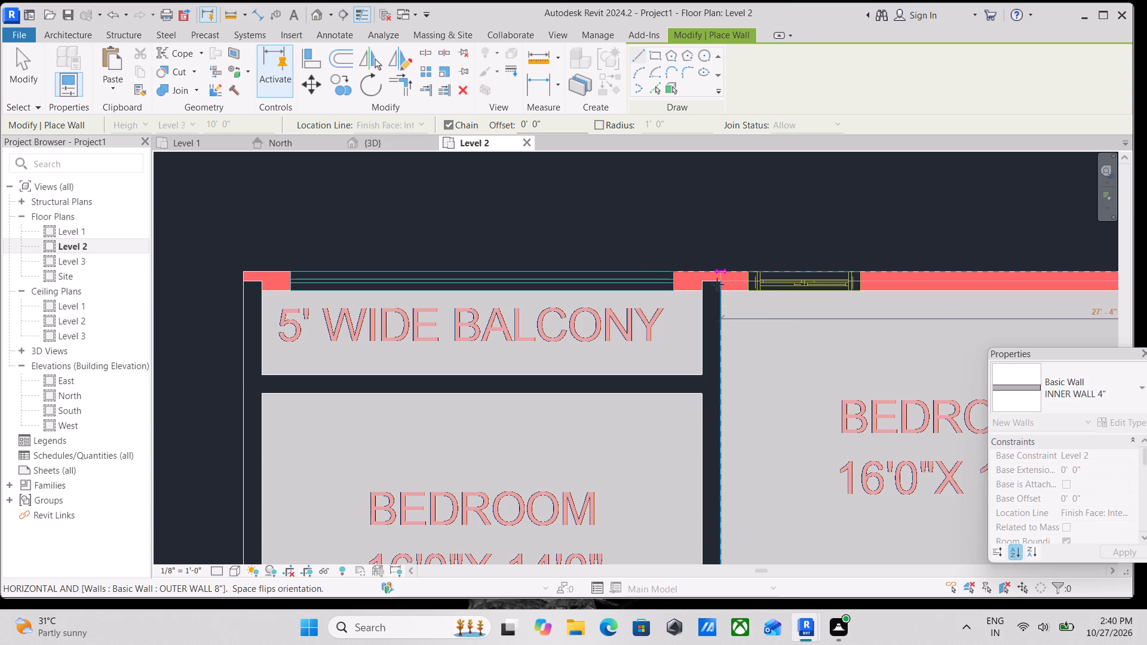
left_click(676, 274)
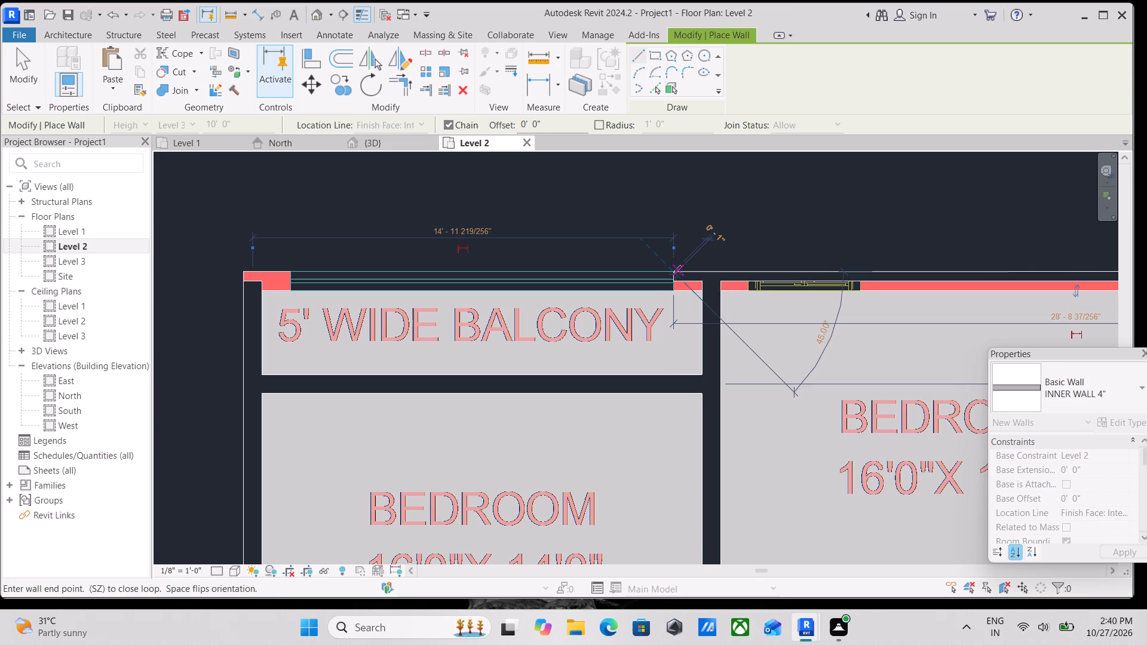
key("Escape")
scroll(765, 305, "up", 3)
key("Escape")
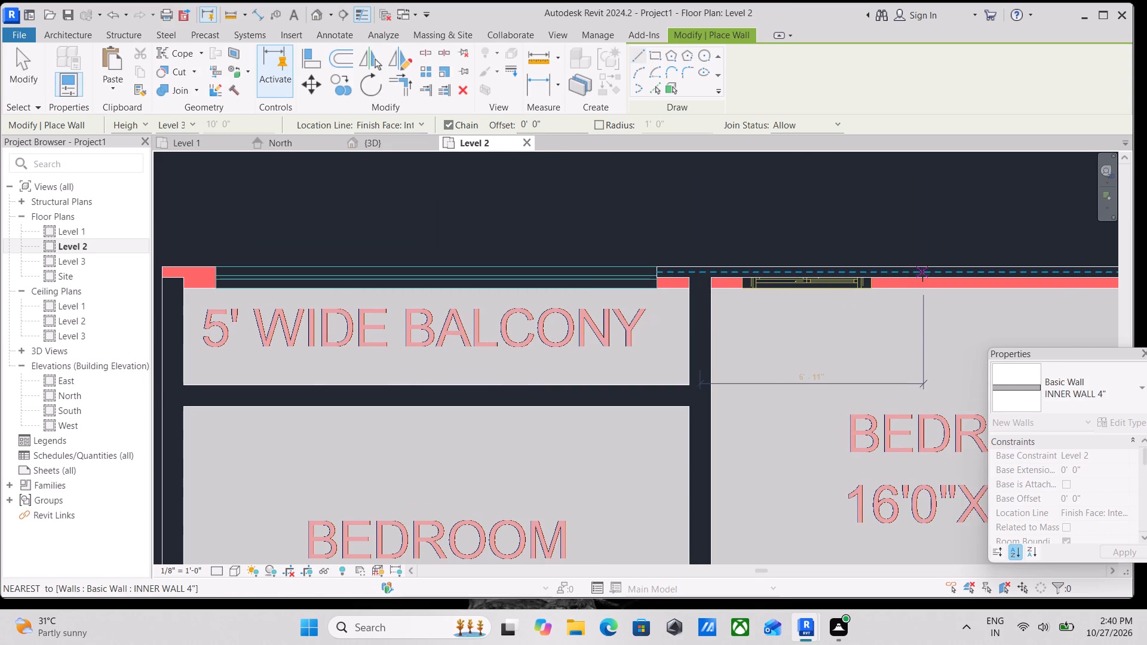
key("Escape")
Change the new wall along the bedroom and toilet to the OUTER WALL 8" type.
left_click(915, 276)
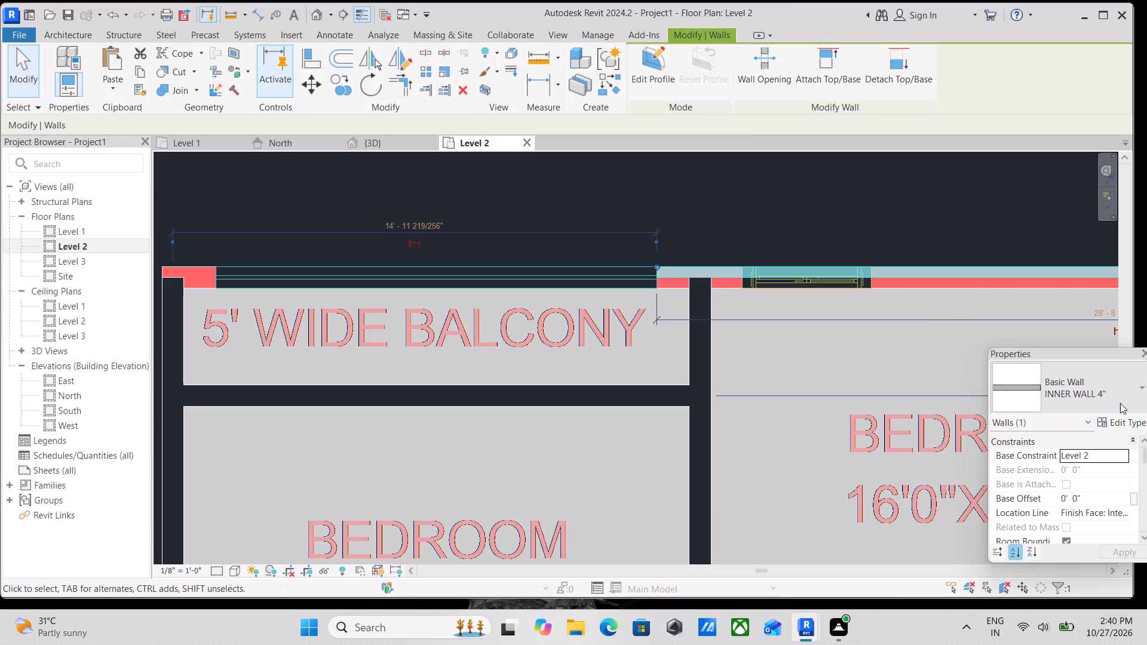
left_click(1120, 403)
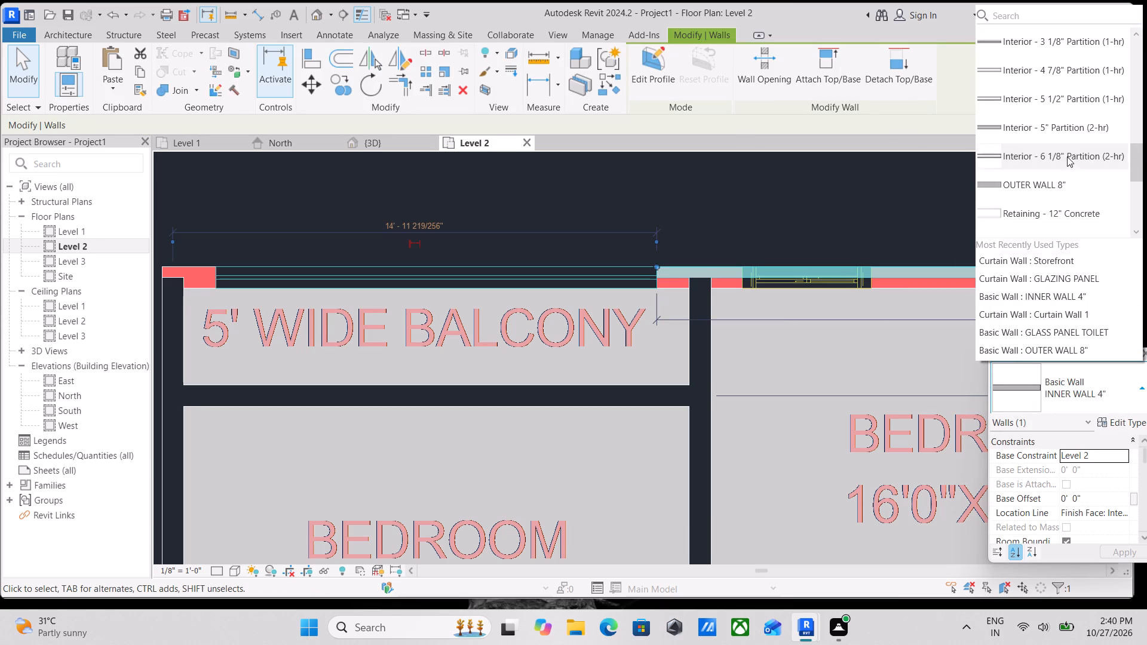
left_click(1066, 184)
key("Escape")
Draw an OUTER WALL 8" about 15'-4" long on Level 2, closing the 5' wide balcony opening up to the building corner.
scroll(906, 248, "down", 3)
middle_click_drag(849, 245, 862, 256)
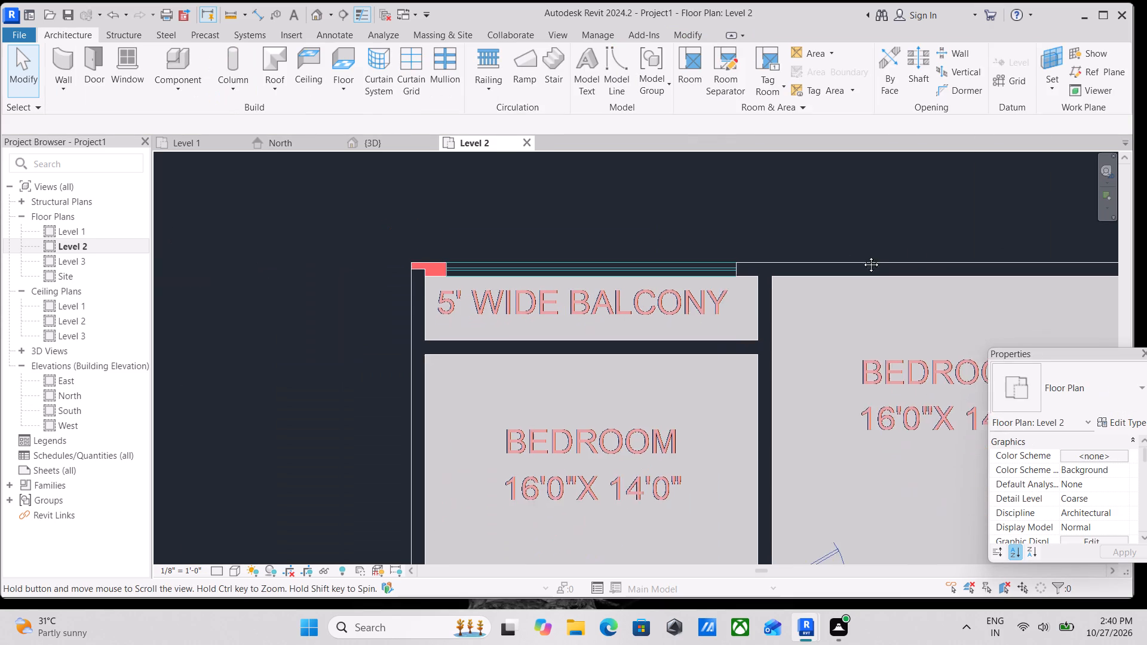
middle_click_drag(862, 256, 872, 263)
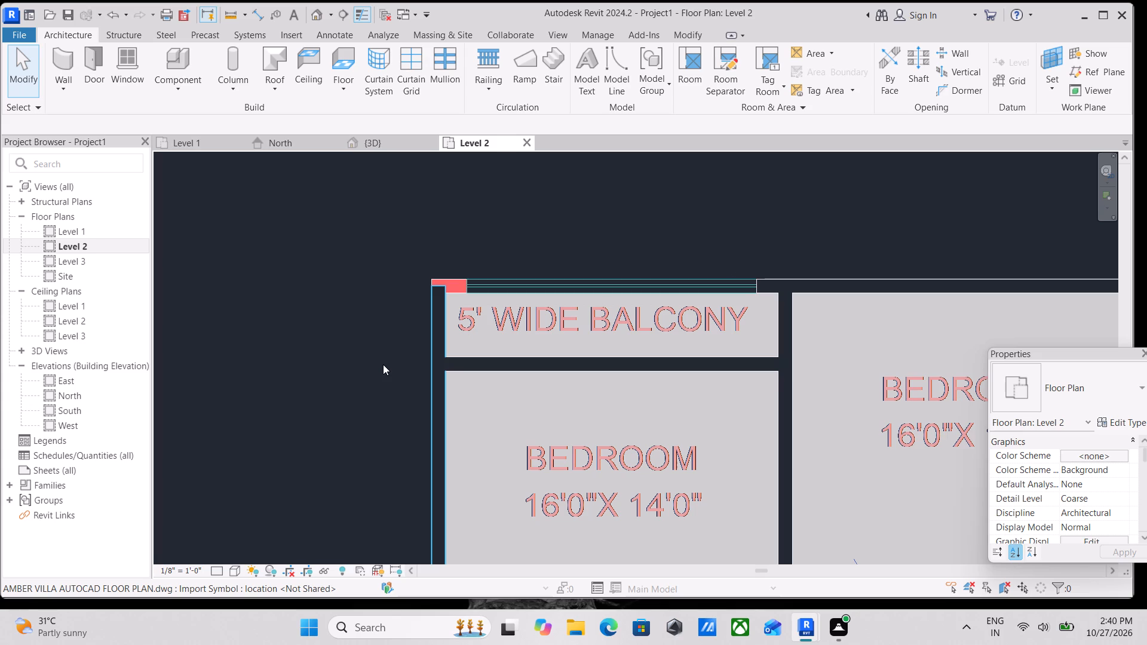
scroll(383, 364, "down", 1)
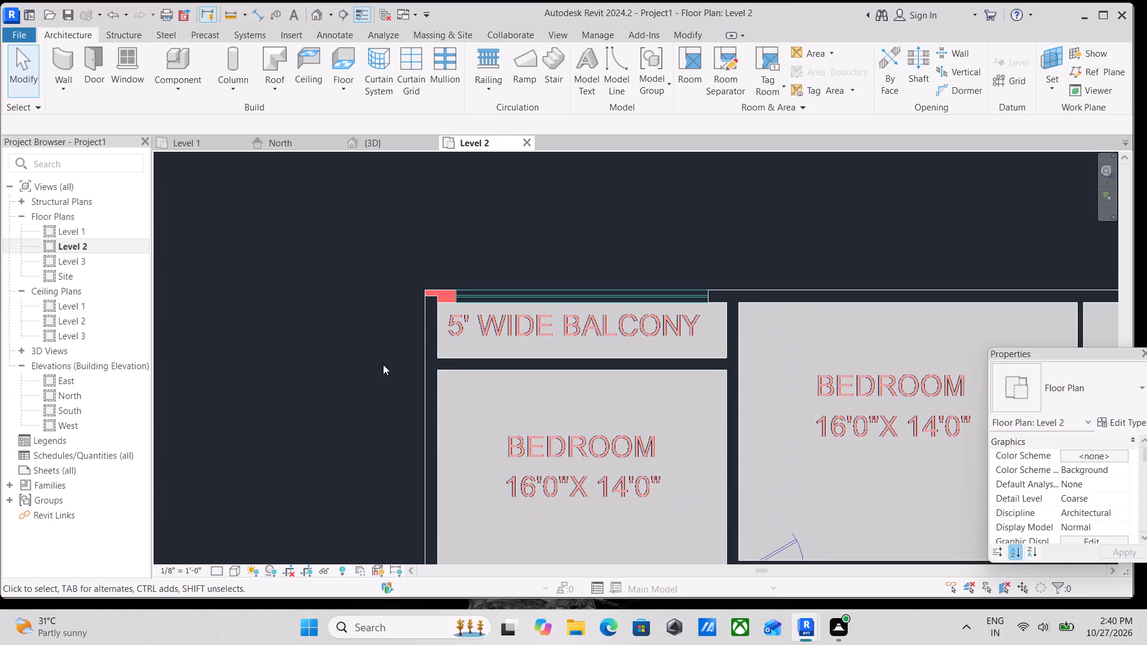
scroll(383, 364, "up", 3)
scroll(293, 370, "down", 2)
middle_click_drag(293, 371, 357, 549)
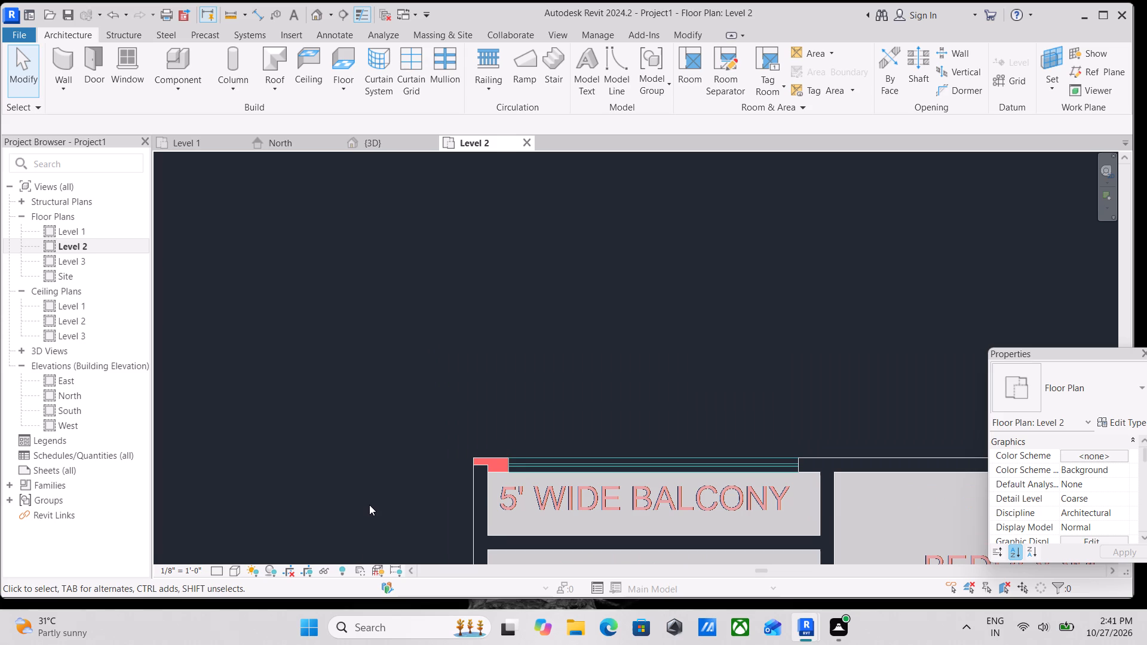
scroll(600, 425, "down", 1)
middle_click_drag(600, 425, 615, 413)
scroll(615, 413, "up", 2)
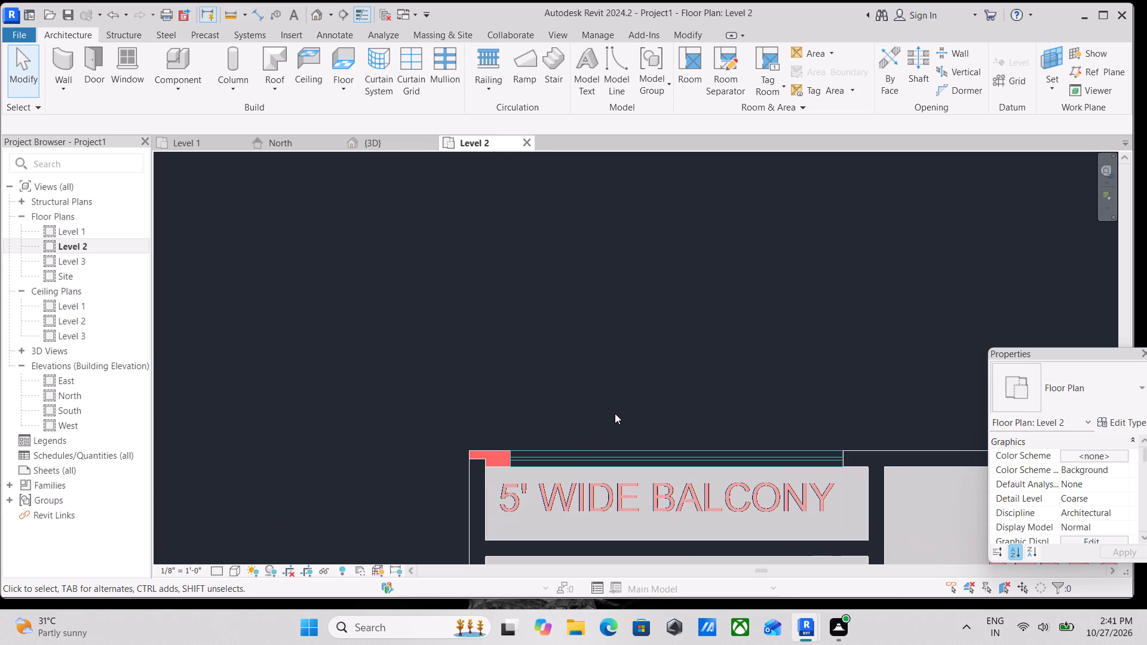
type("WA")
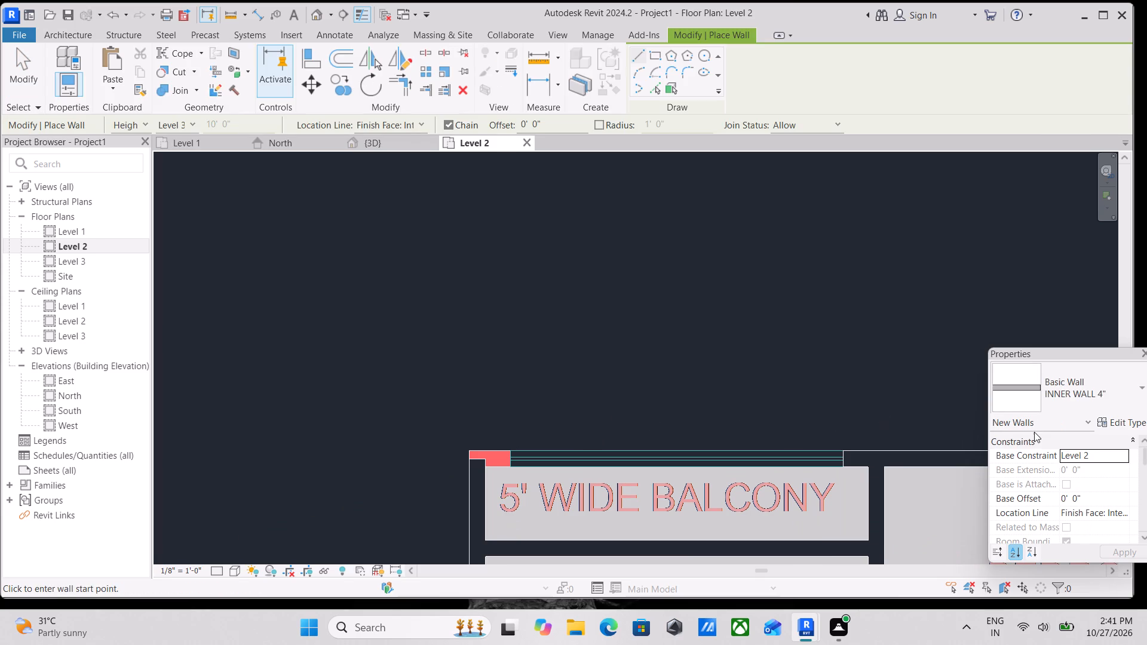
left_click(1118, 390)
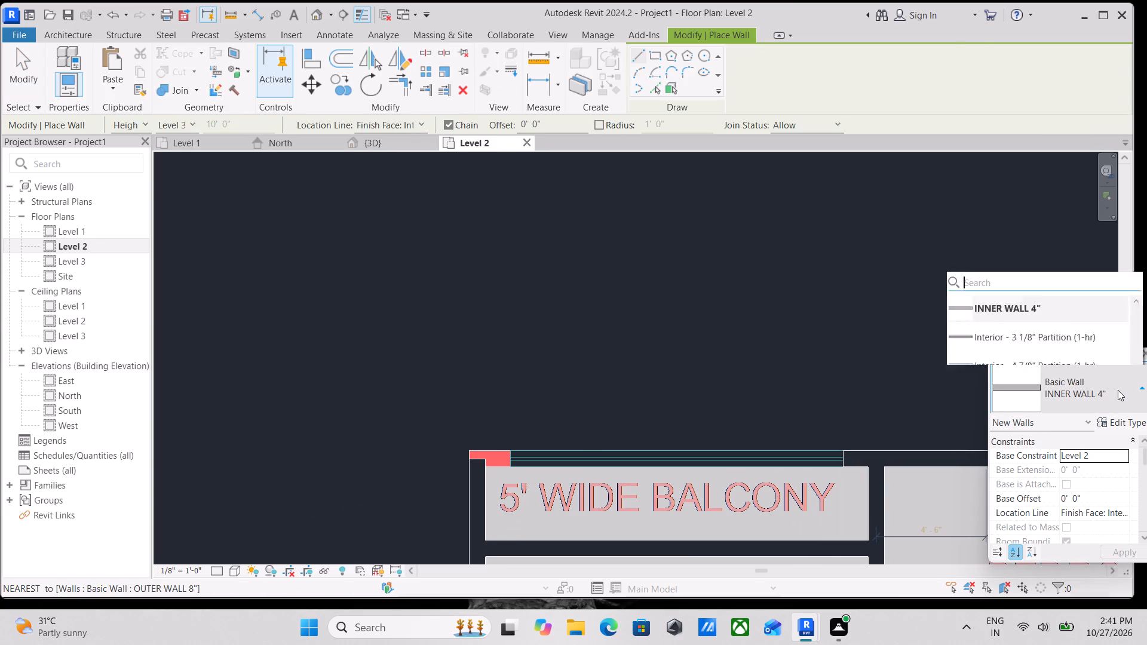
left_click(1071, 185)
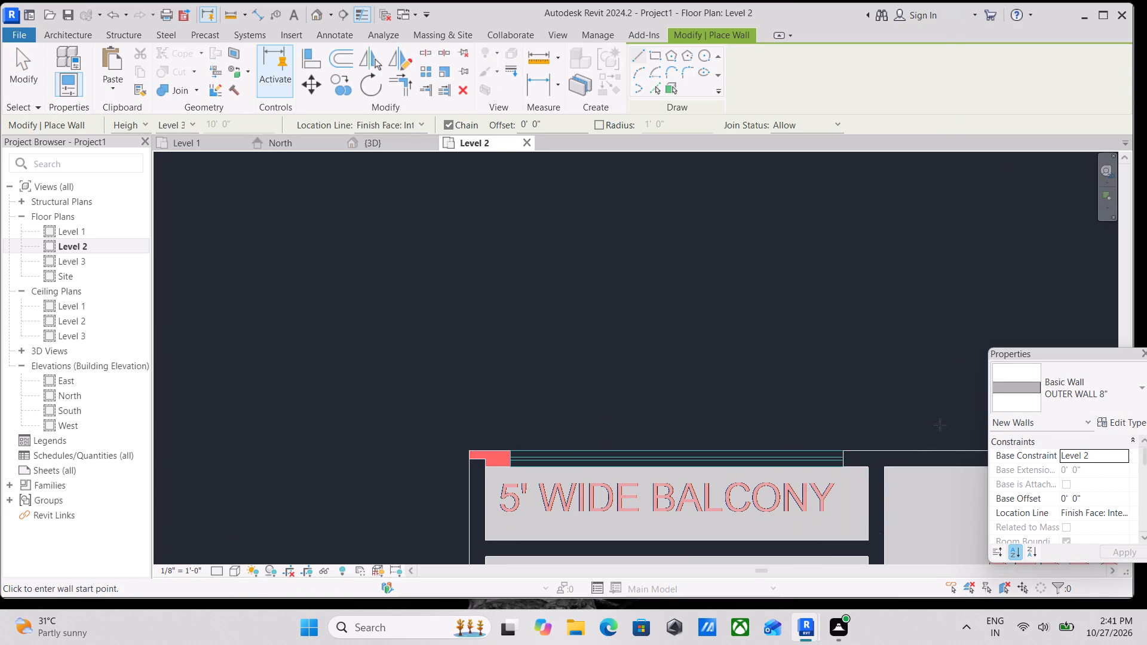
scroll(830, 466, "up", 3)
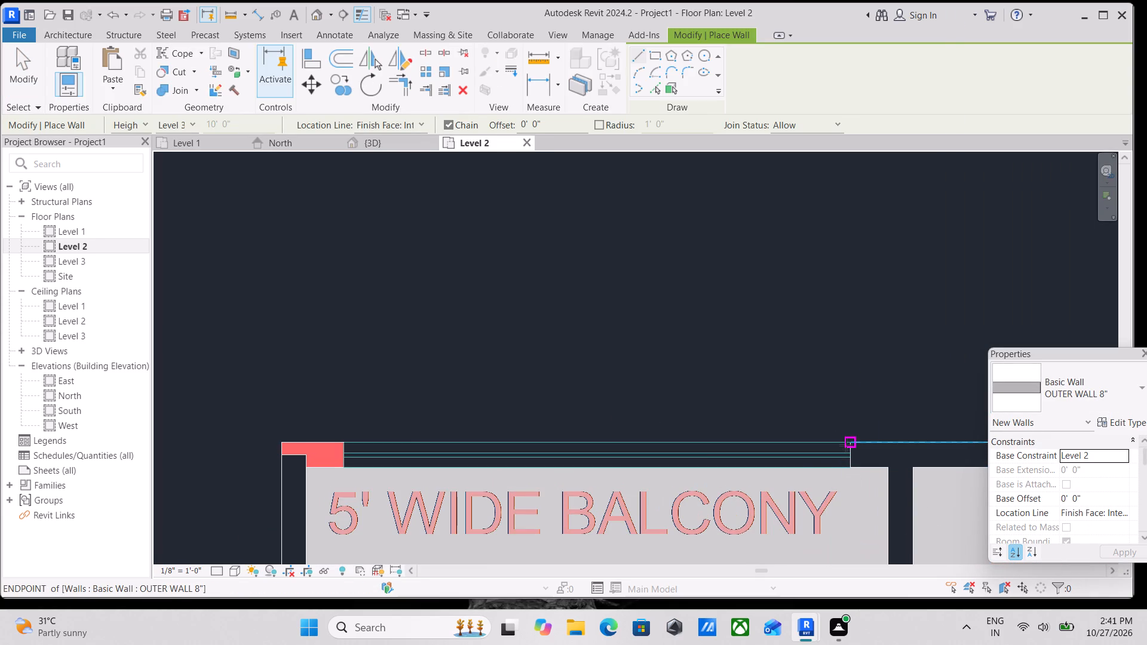
left_click(846, 445)
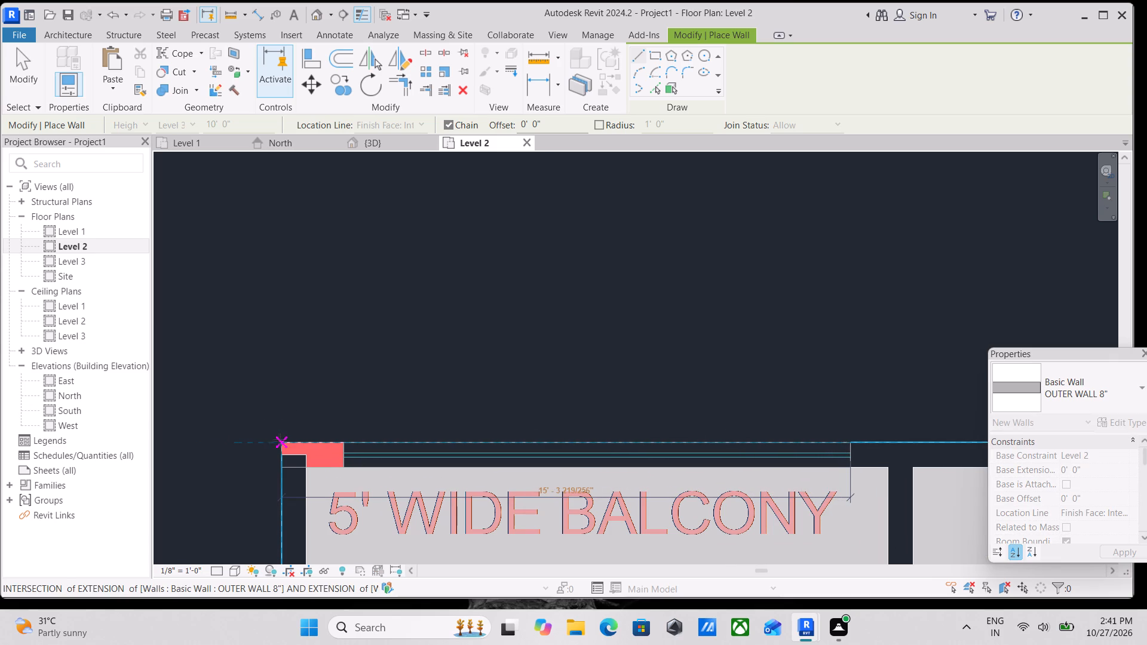
left_click(280, 440)
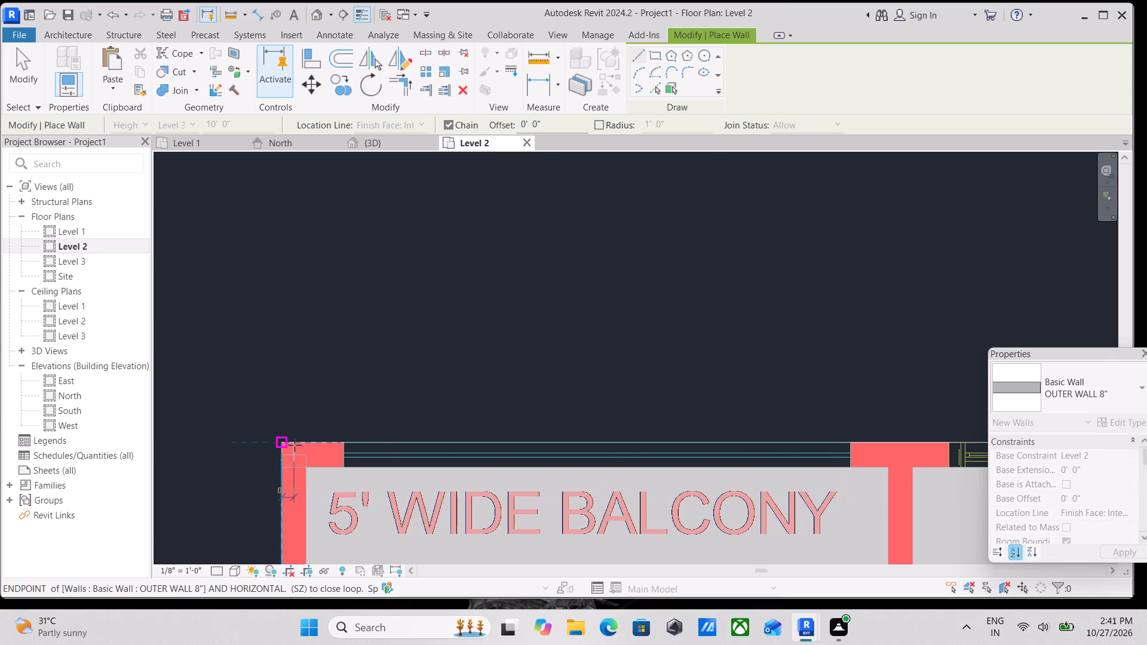
key("Escape")
key("Escape")
key("Escape")
left_click(572, 447)
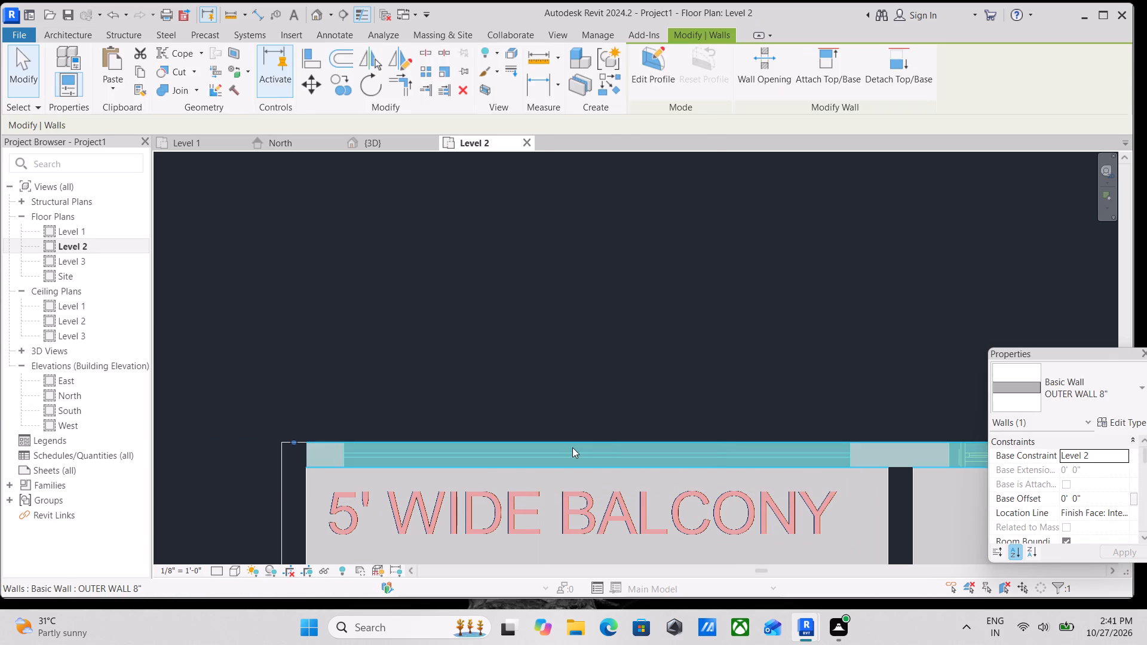
key("Escape")
scroll(593, 444, "down", 3)
left_click(665, 459)
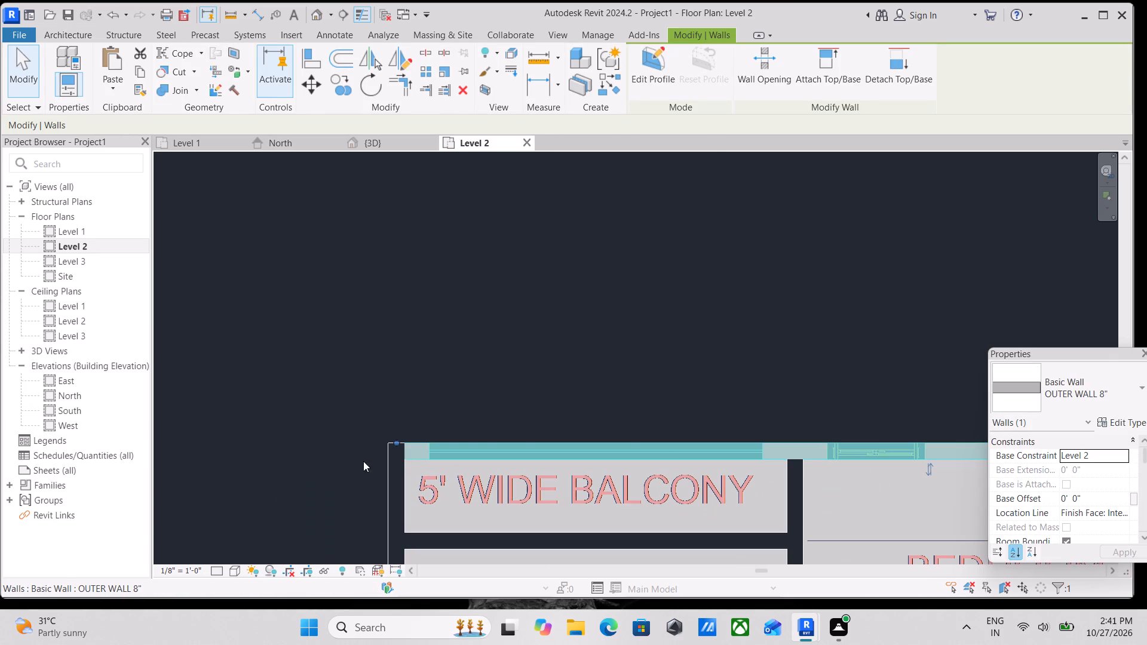
scroll(538, 437, "down", 3)
middle_click_drag(648, 428, 608, 405)
key("Escape")
Place a Storefront curtain wall about 15'-8" long in the outer wall along the full inner length of the 5' wide balcony.
scroll(528, 438, "up", 1)
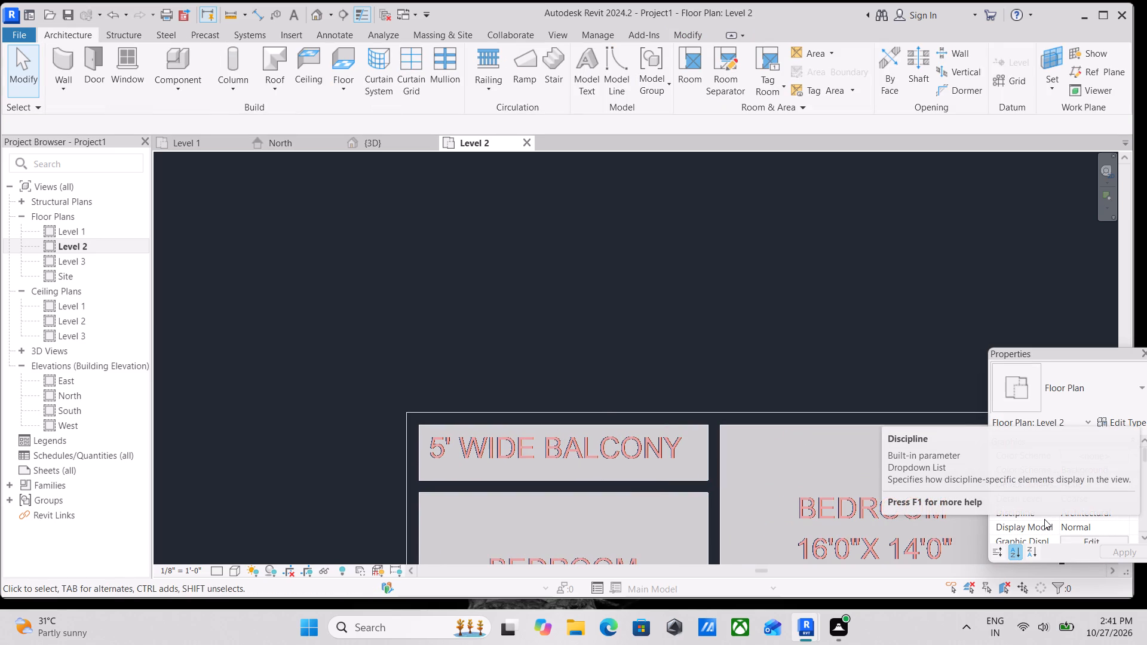
type("WA")
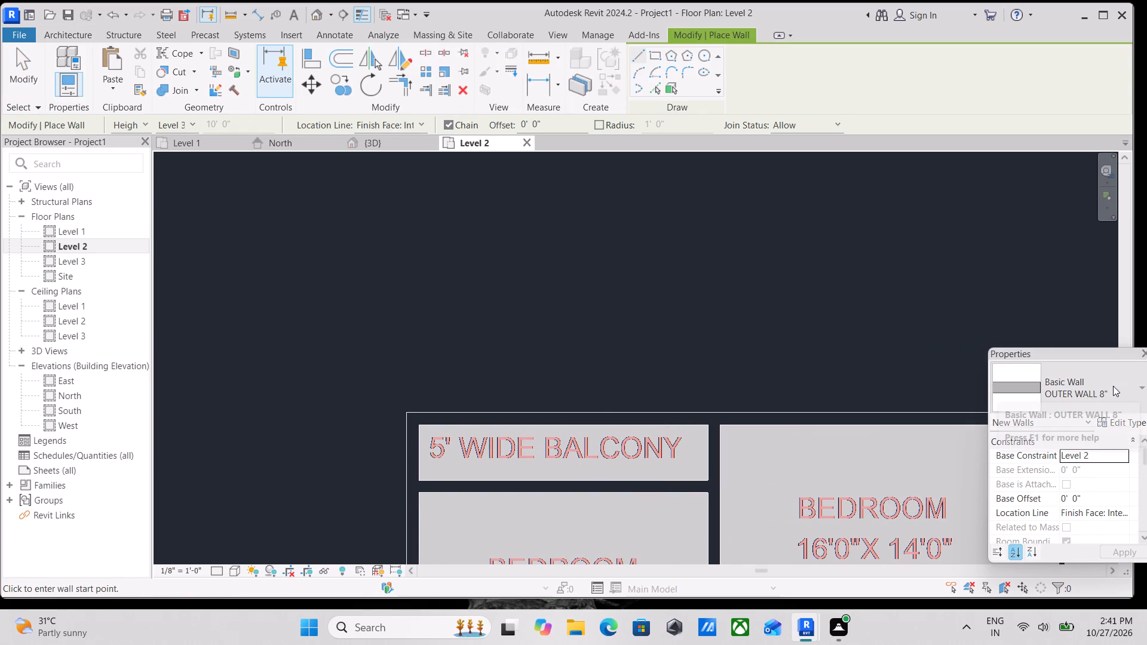
left_click(1113, 386)
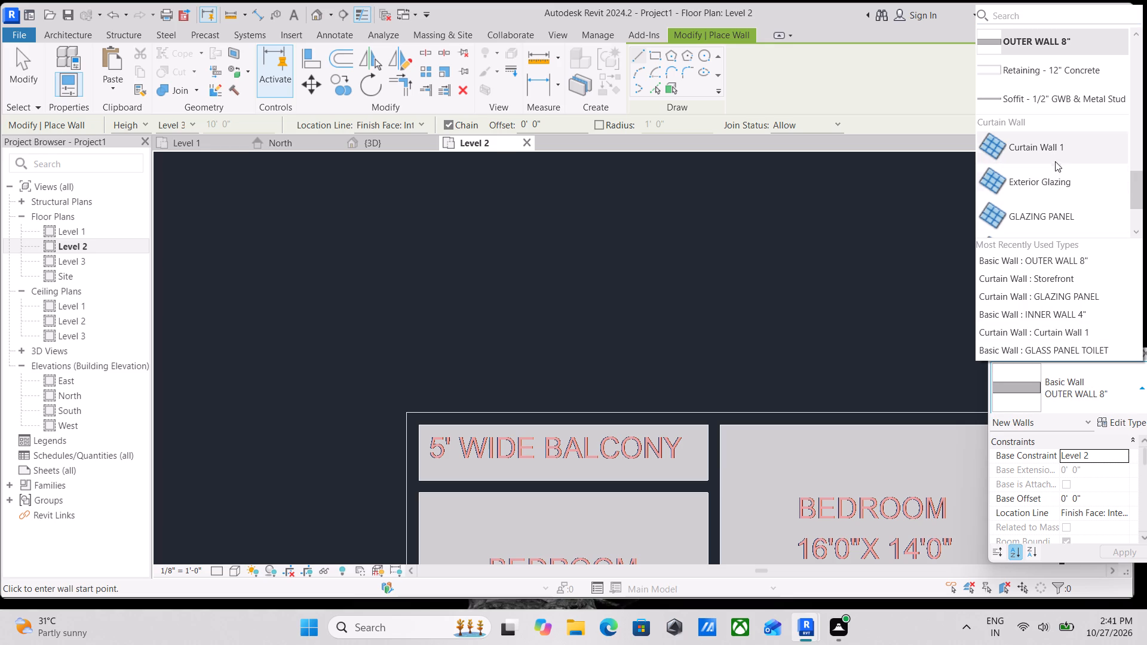
scroll(1061, 208, "down", 2)
left_click(1013, 192)
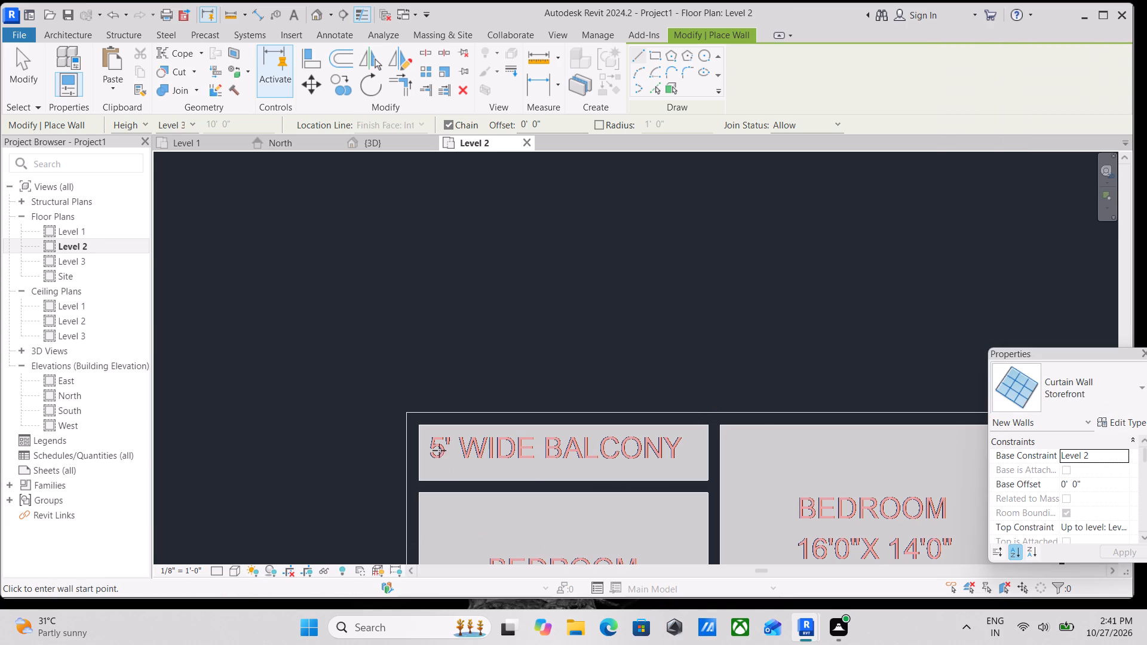
scroll(418, 443, "up", 5)
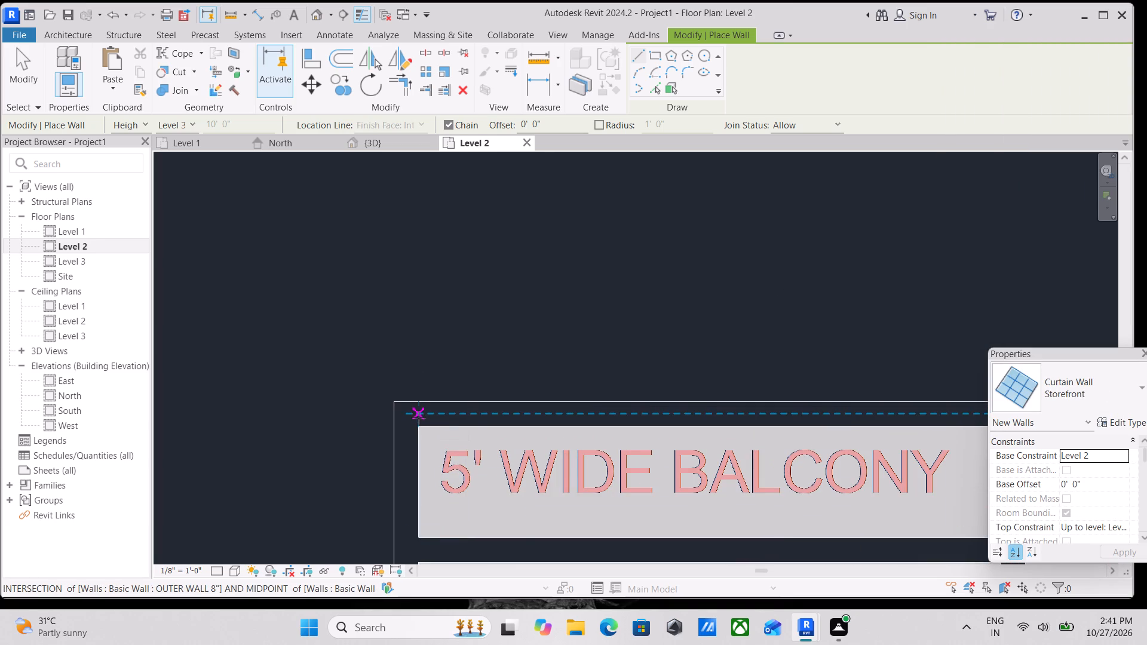
left_click(418, 417)
middle_click_drag(636, 415, 373, 418)
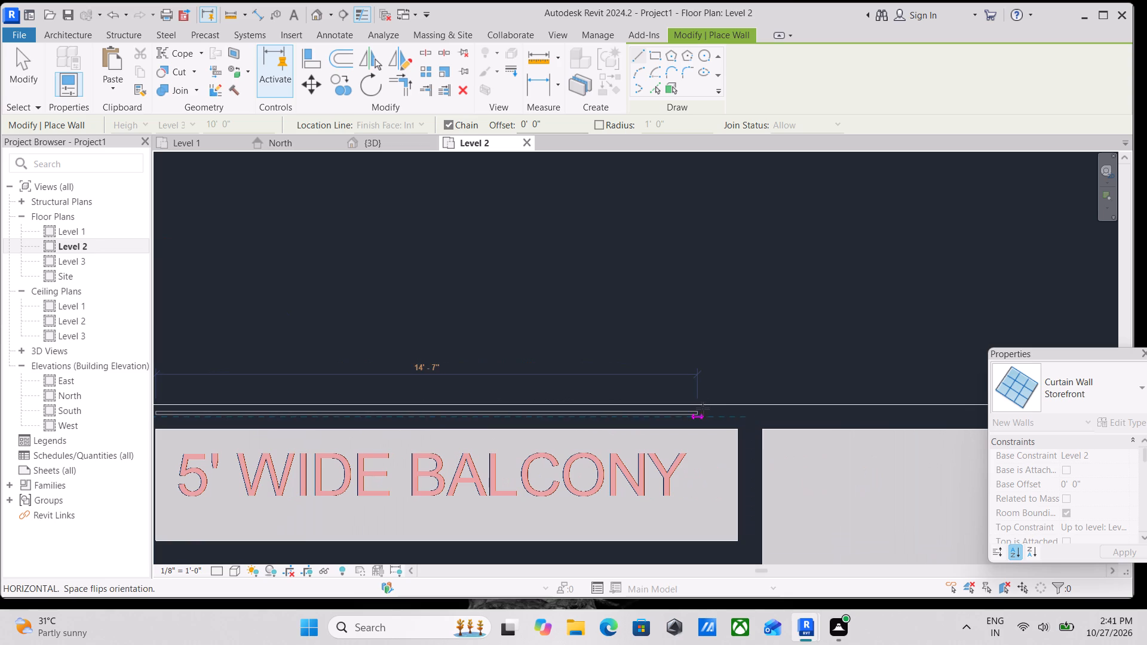
left_click(731, 411)
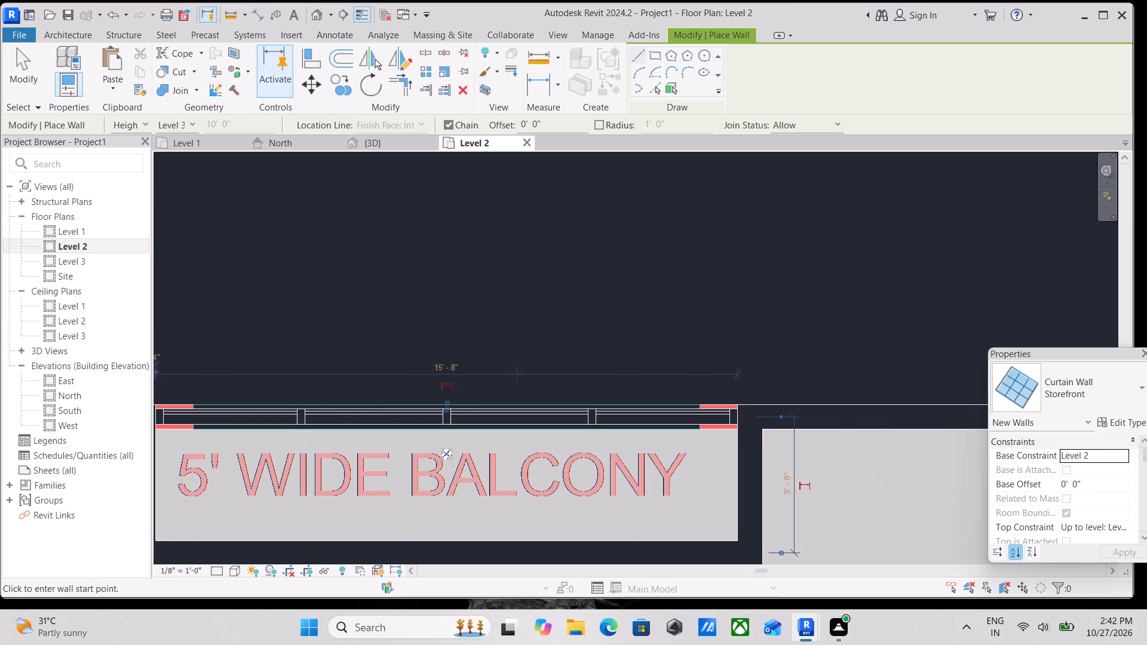
key("Escape")
scroll(268, 413, "up", 3)
key("Escape")
key("Escape")
scroll(394, 330, "down", 3)
middle_click_drag(394, 330, 406, 331)
key("Escape")
scroll(481, 323, "down", 3)
key("Escape")
scroll(612, 297, "down", 4)
key("Escape")
Examine the Level 2 plan around the balcony, bedrooms, toilets, closets and passage for remaining walls and door openings.
scroll(704, 255, "down", 4)
middle_click_drag(704, 255, 670, 265)
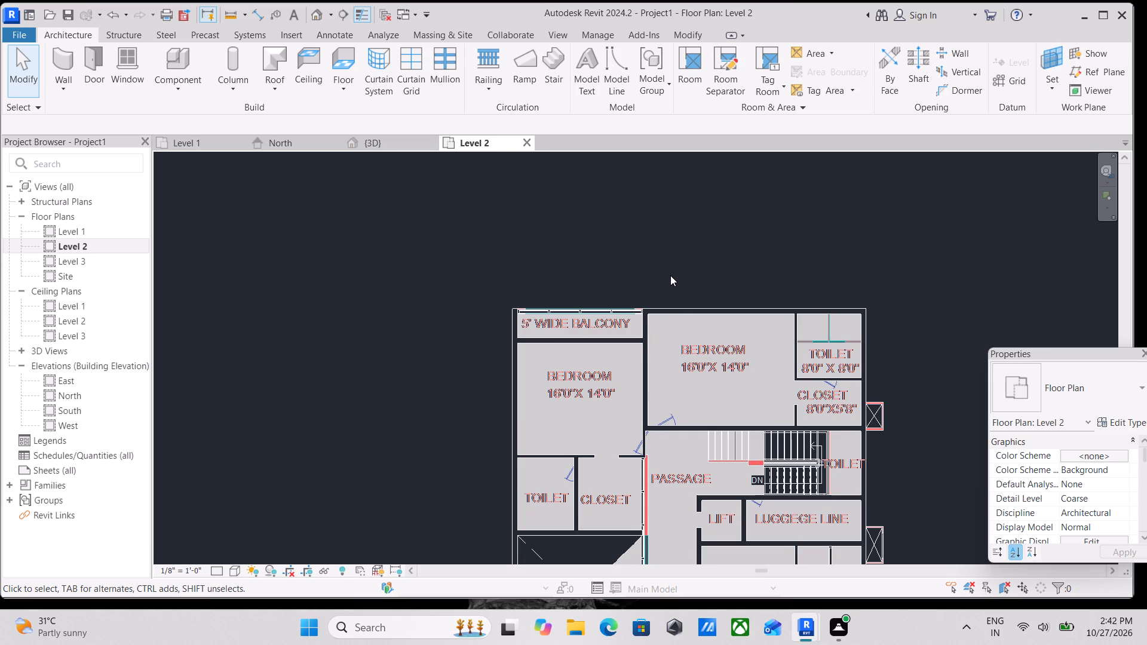
scroll(633, 305, "up", 2)
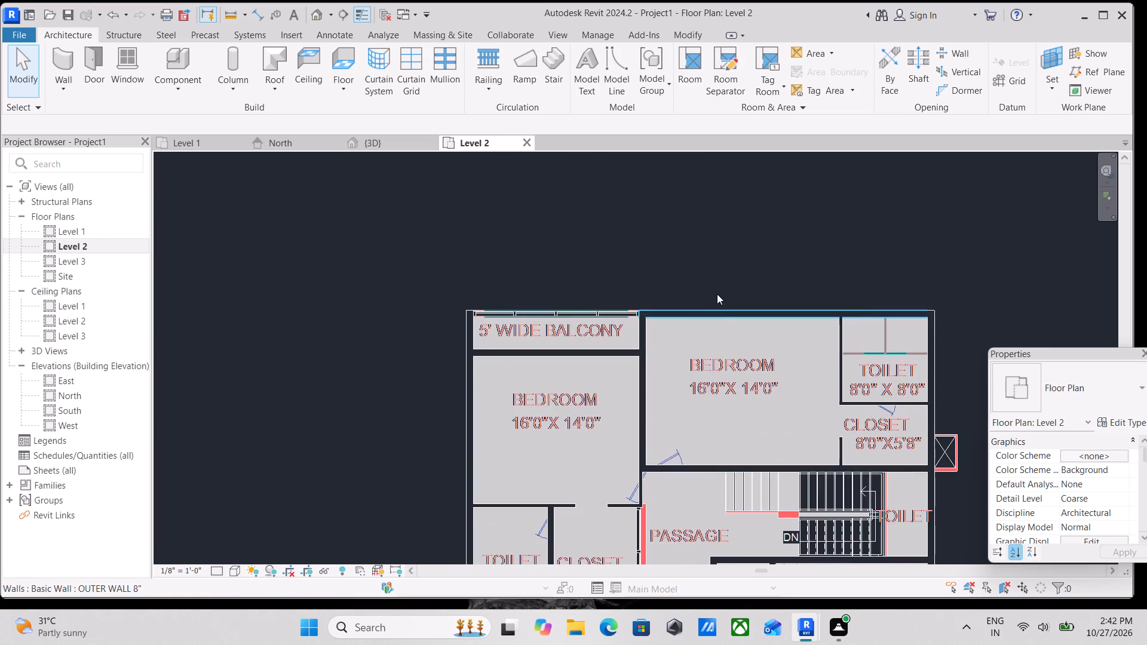
scroll(721, 297, "up", 2)
key("Escape")
scroll(569, 248, "down", 1)
middle_click_drag(566, 249, 492, 271)
scroll(517, 320, "up", 3)
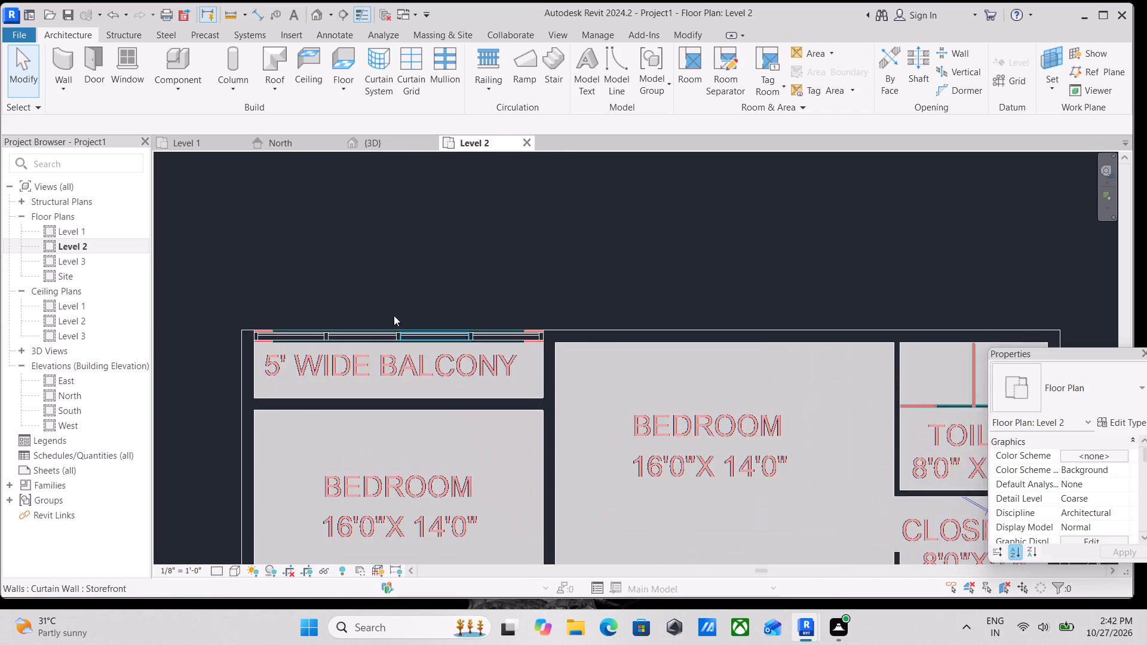
scroll(379, 306, "down", 1)
middle_click_drag(379, 306, 525, 202)
scroll(600, 313, "down", 3)
middle_click_drag(591, 315, 588, 330)
key("Escape")
scroll(683, 334, "up", 3)
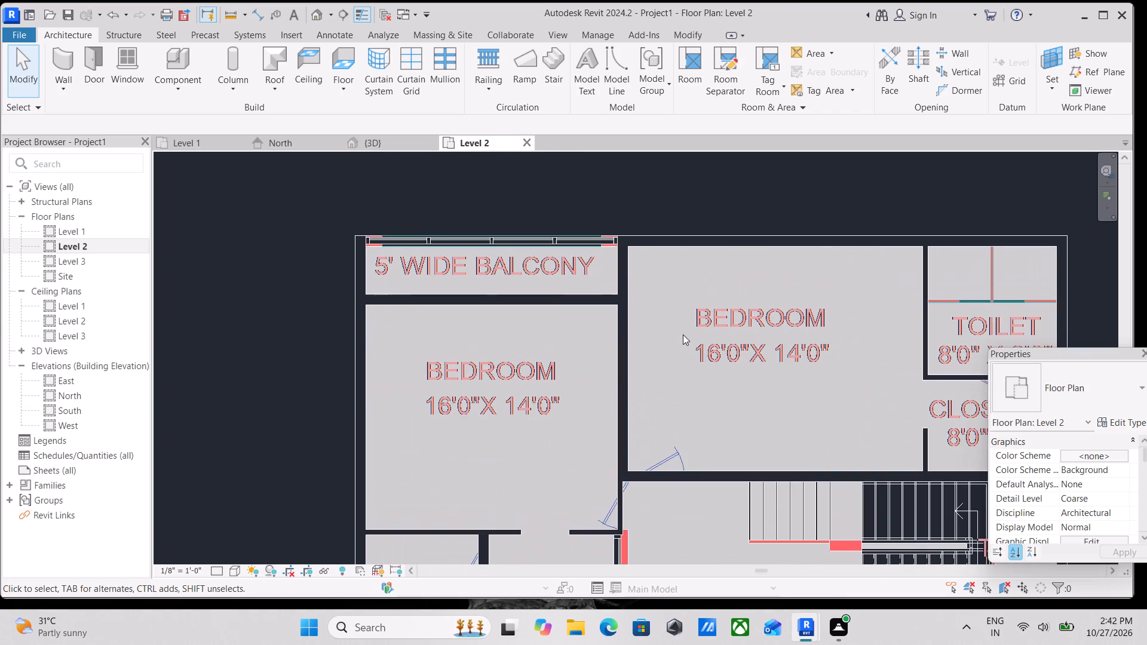
middle_click_drag(765, 320, 625, 319)
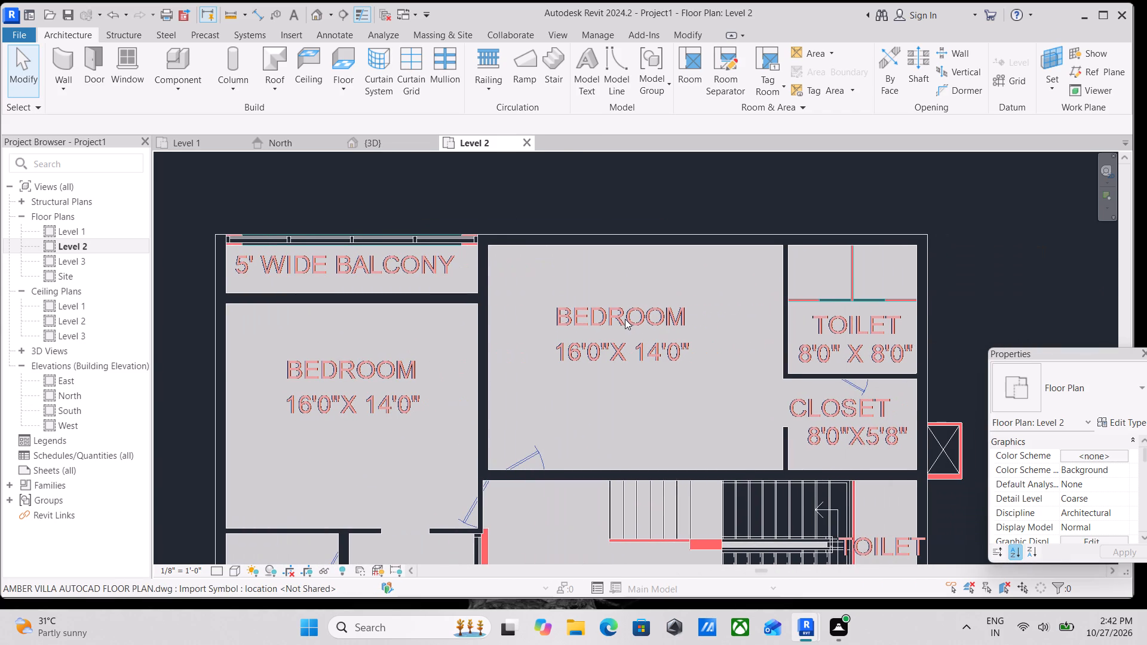
scroll(581, 302, "down", 1)
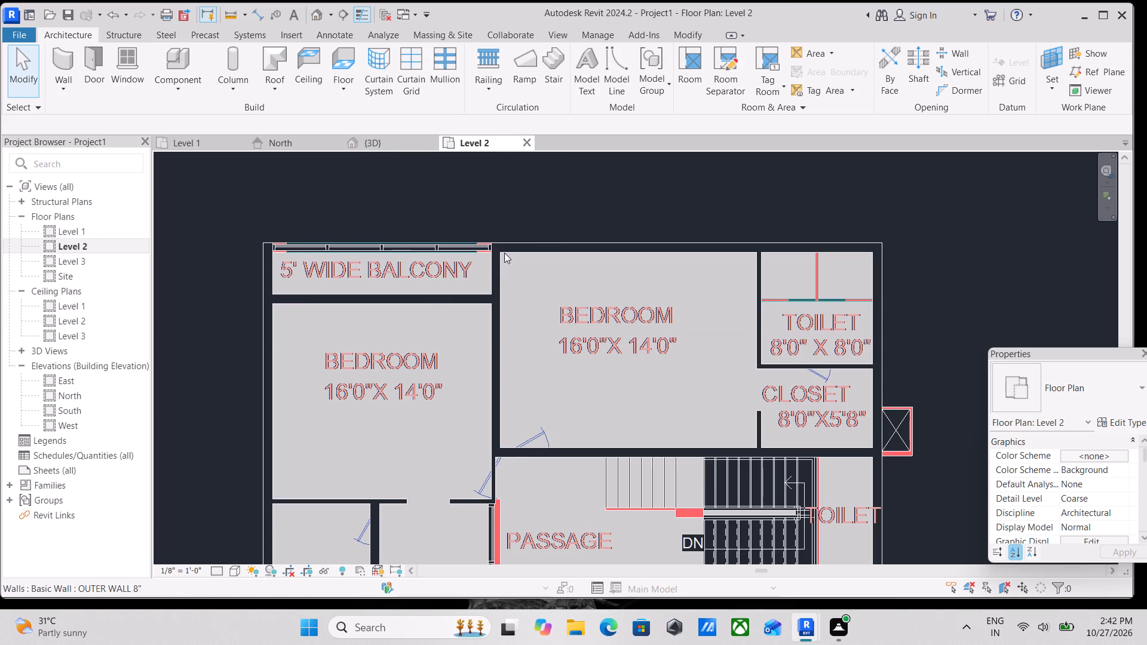
scroll(594, 235, "down", 2)
middle_click_drag(651, 234, 713, 164)
scroll(574, 272, "up", 2)
middle_click_drag(490, 228, 561, 197)
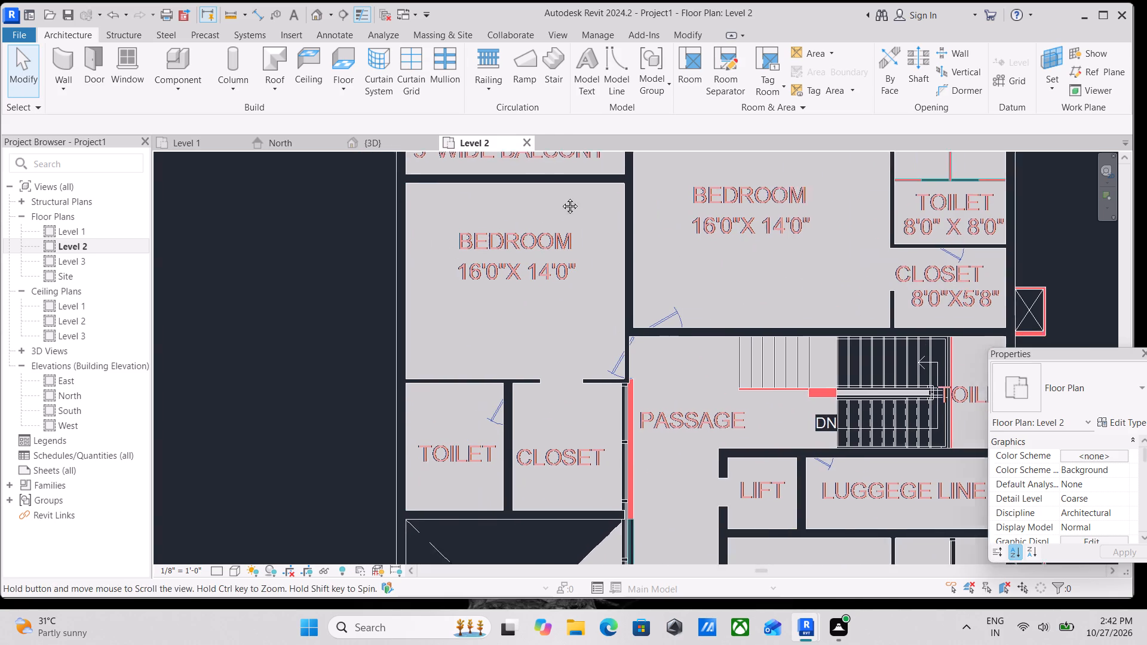
middle_click_drag(561, 197, 603, 179)
middle_click_drag(695, 336, 695, 289)
scroll(622, 417, "up", 2)
scroll(669, 318, "down", 2)
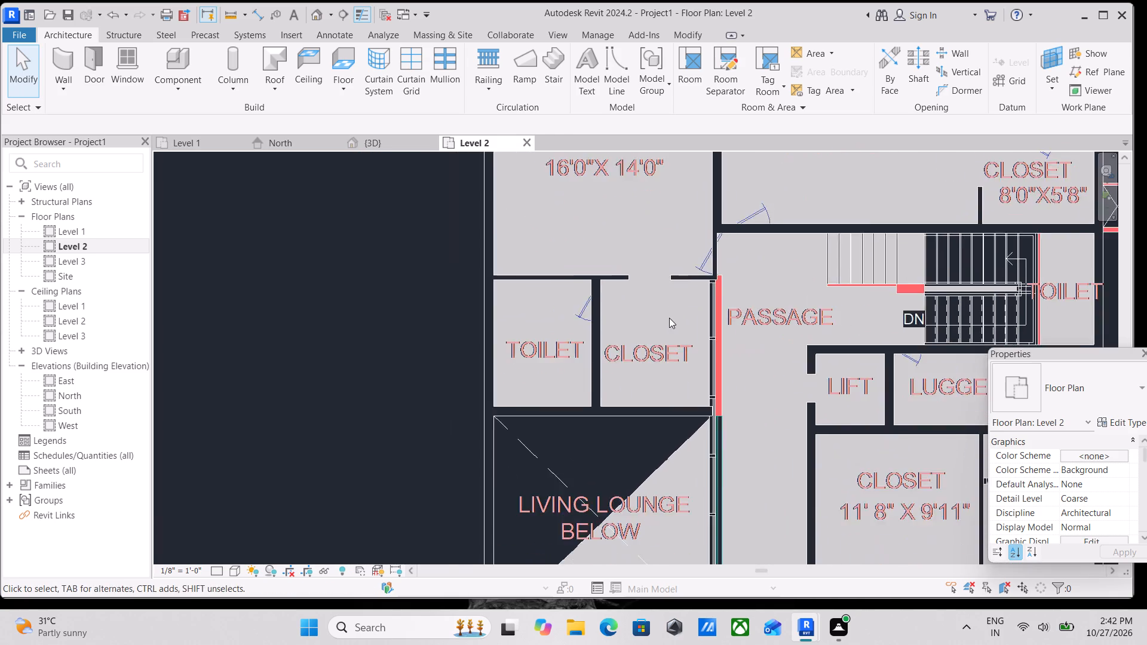
middle_click_drag(669, 318, 554, 383)
scroll(669, 318, "down", 1)
scroll(554, 383, "up", 1)
scroll(575, 290, "down", 2)
middle_click_drag(573, 298, 558, 458)
scroll(742, 373, "down", 2)
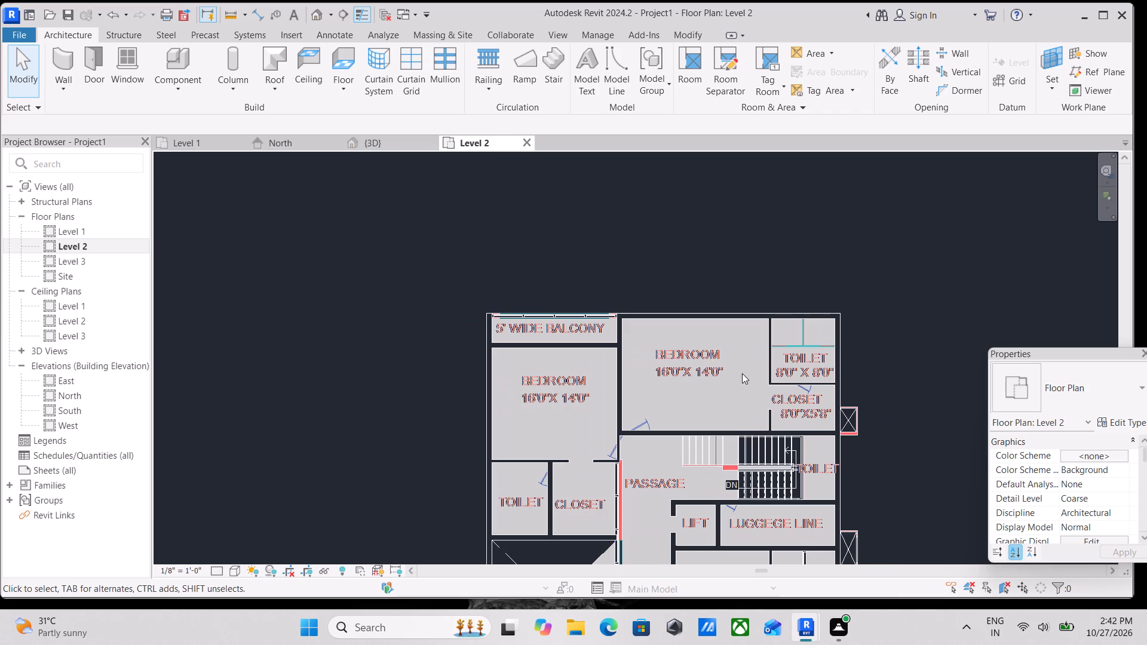
scroll(642, 327, "up", 2)
scroll(784, 343, "down", 2)
middle_click_drag(783, 342, 719, 315)
scroll(785, 322, "up", 4)
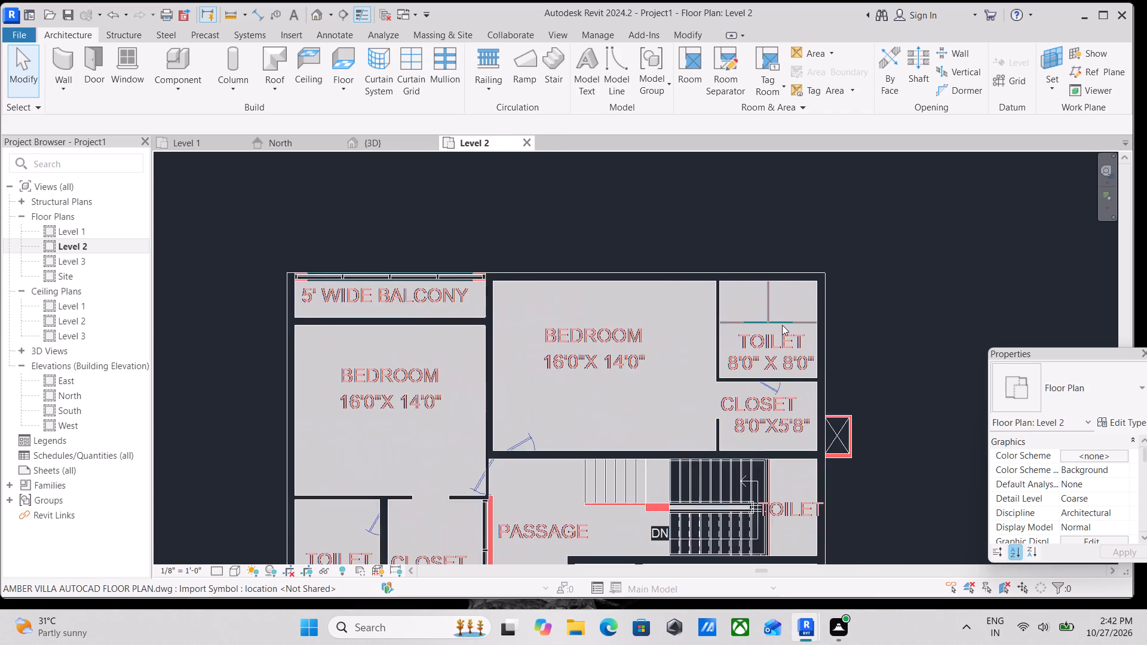
scroll(782, 325, "up", 6)
scroll(706, 260, "down", 1)
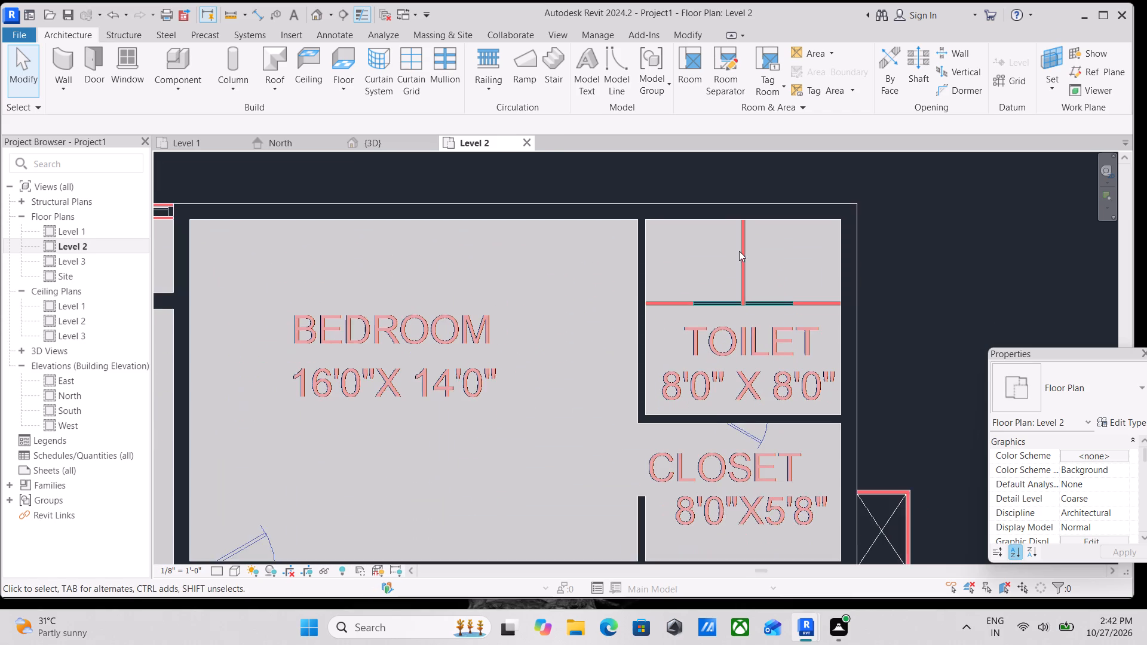
scroll(739, 251, "down", 1)
middle_click_drag(747, 263, 752, 303)
scroll(747, 319, "up", 3)
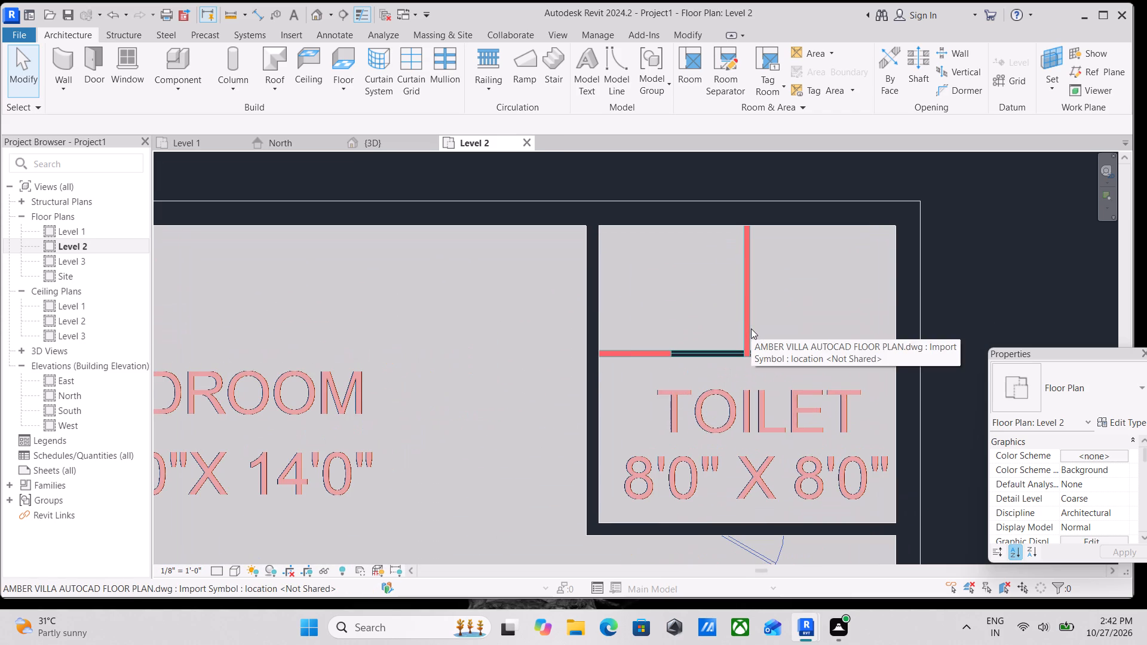
scroll(751, 328, "down", 4)
middle_click_drag(750, 328, 761, 188)
scroll(769, 357, "up", 6)
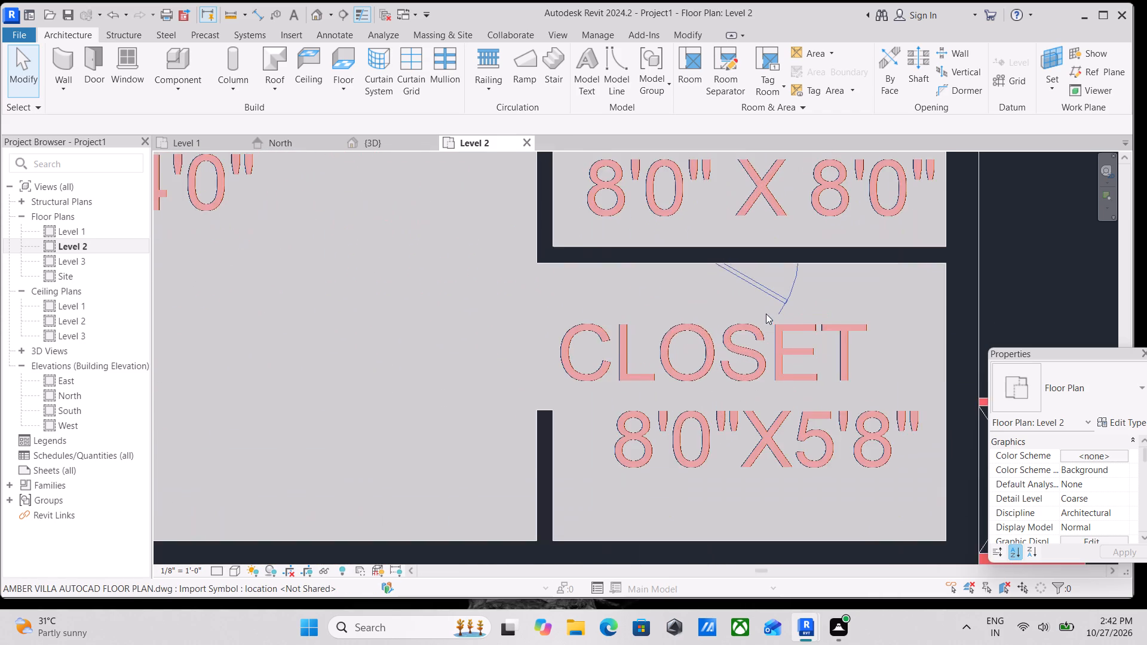
Examine the Level 2 plan around the closet, toilet, bedrooms and 5' wide balcony.
scroll(751, 306, "down", 1)
middle_click_drag(751, 306, 784, 362)
scroll(784, 362, "down", 1)
middle_click_drag(784, 362, 782, 389)
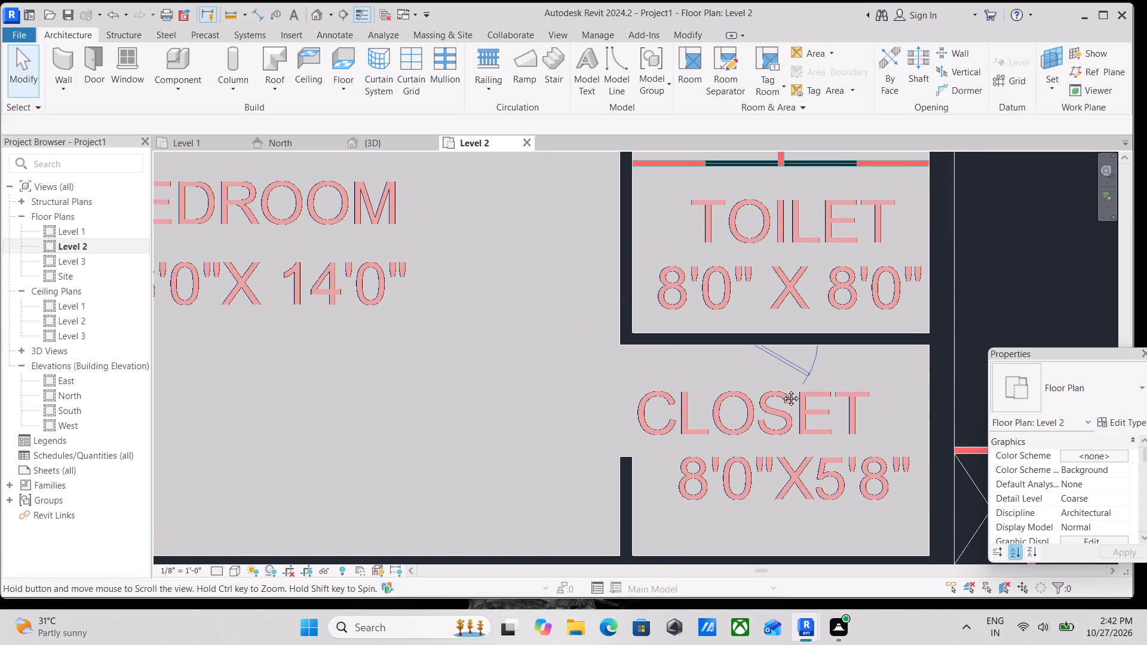
middle_click_drag(782, 389, 784, 397)
type("DR")
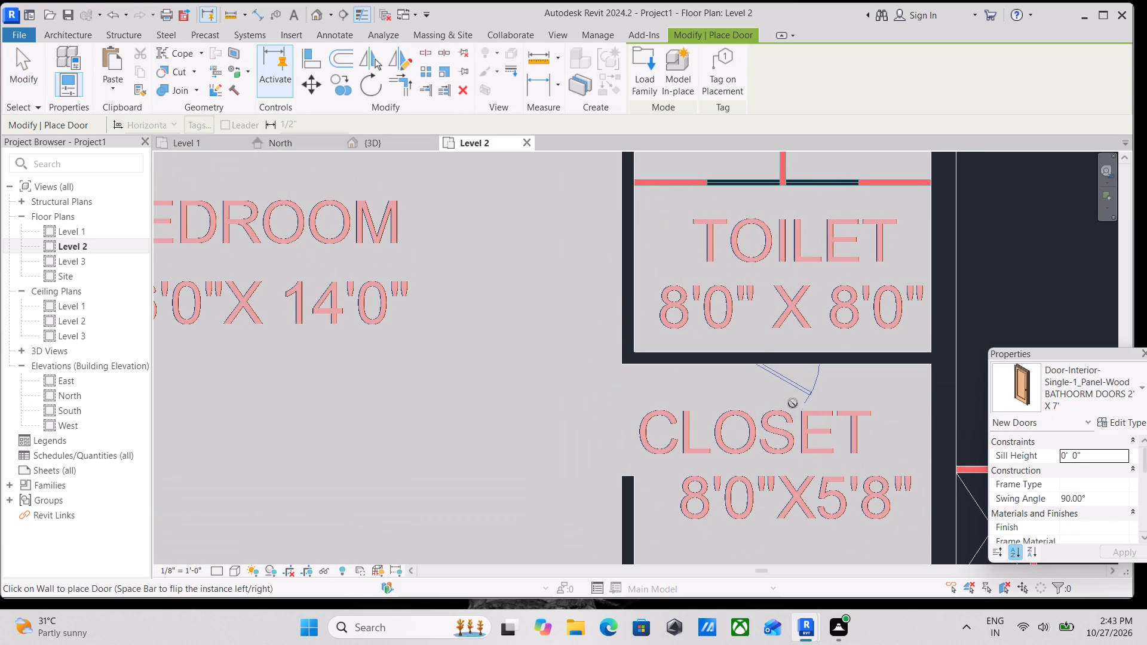
key("Escape")
scroll(615, 317, "down", 3)
middle_click_drag(615, 317, 695, 353)
scroll(424, 264, "down", 3)
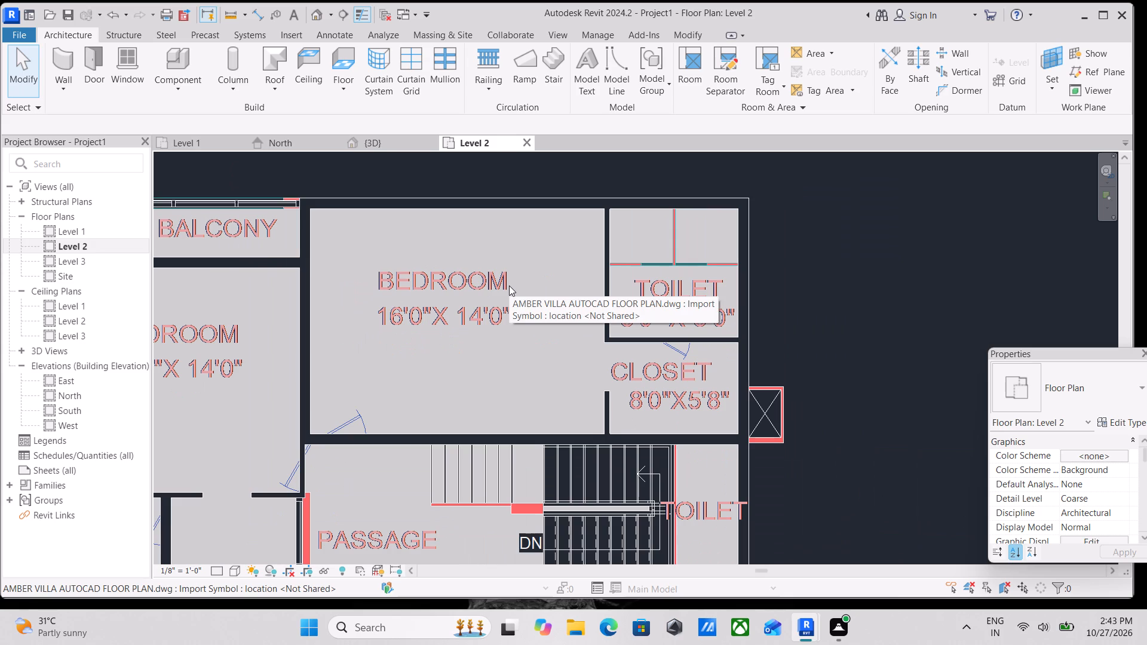
scroll(509, 285, "down", 2)
scroll(509, 285, "up", 2)
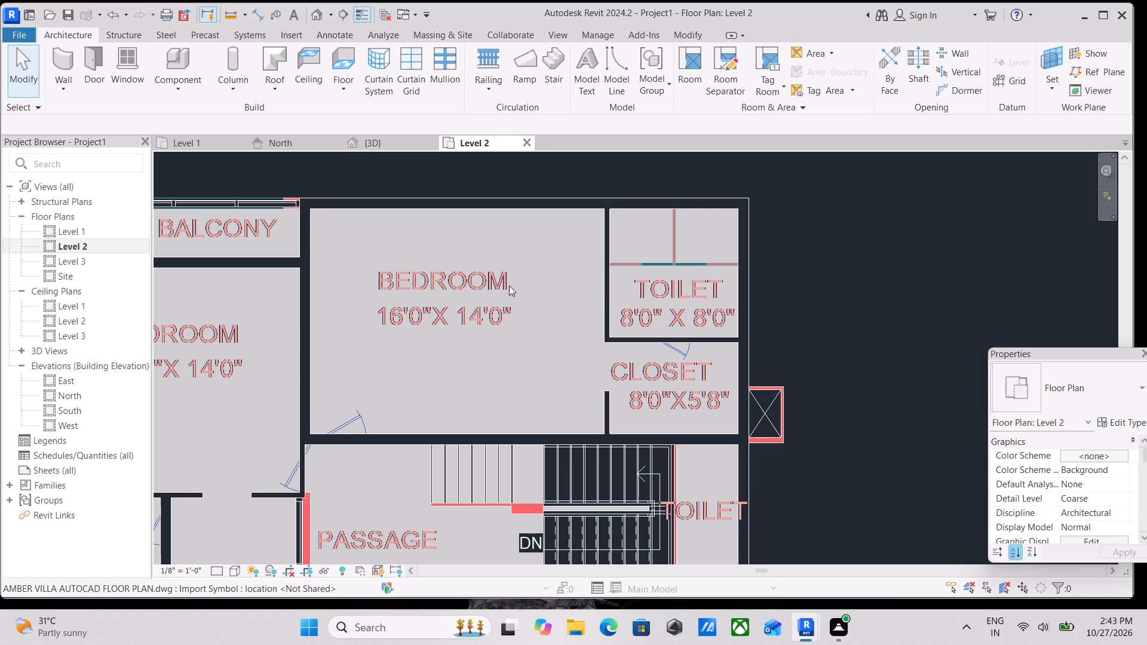
scroll(350, 217, "down", 2)
middle_click_drag(384, 216, 716, 273)
scroll(578, 282, "up", 3)
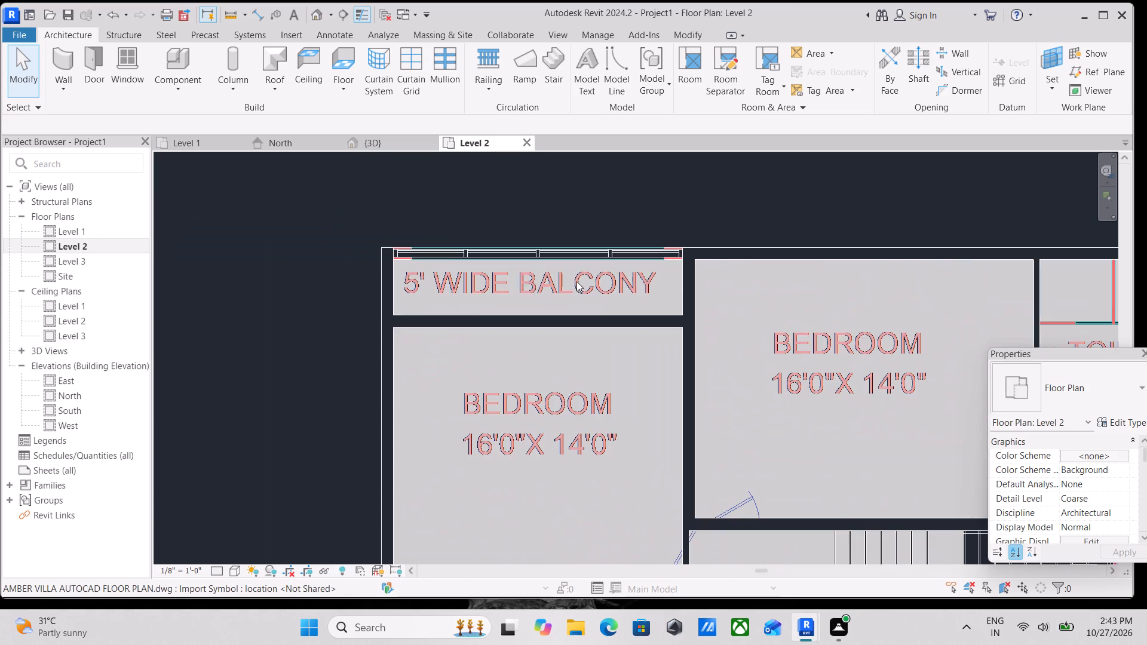
middle_click_drag(539, 263, 640, 284)
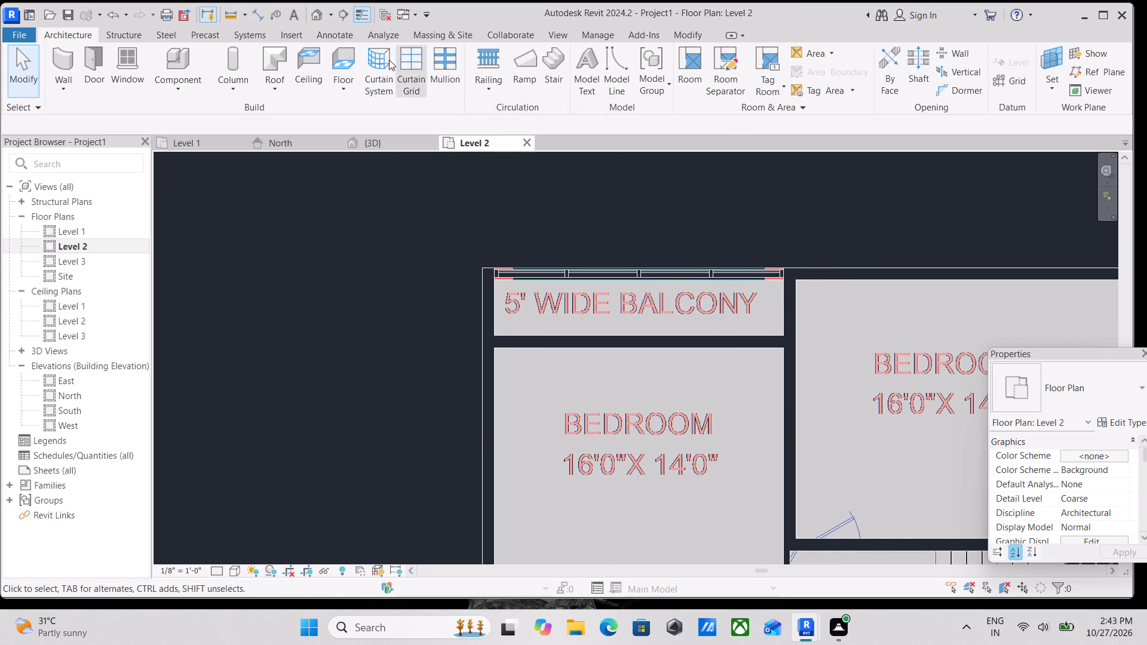
Start an architectural floor on Level 2 using the MARBLE FLOORING 1' type.
left_click(339, 87)
left_click(348, 119)
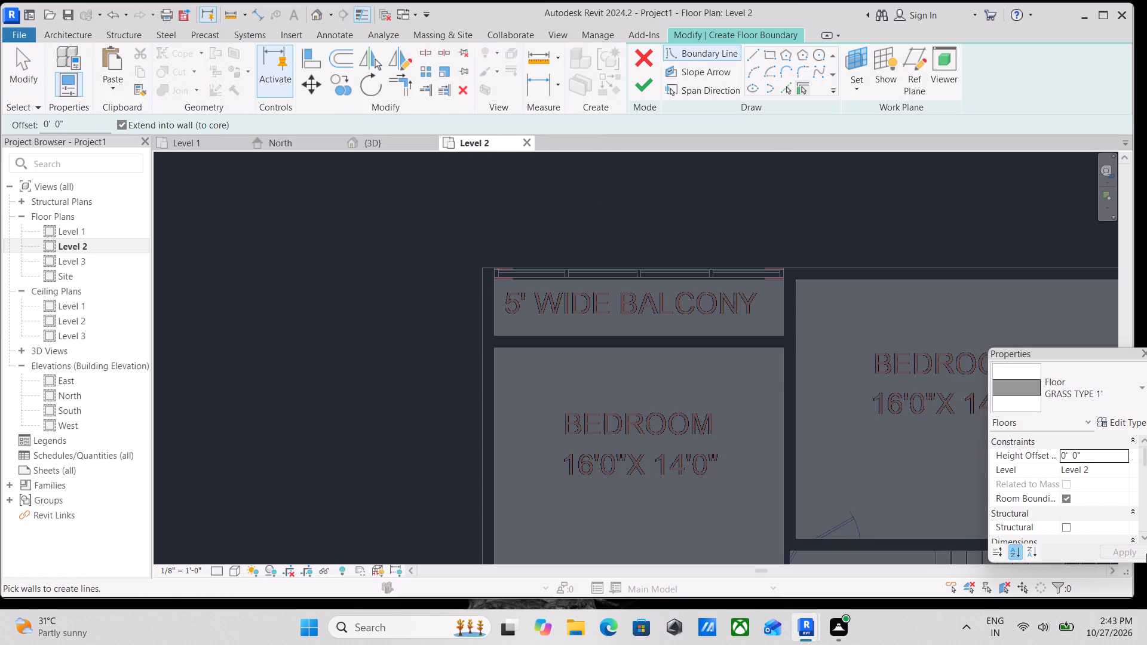
left_click(1123, 406)
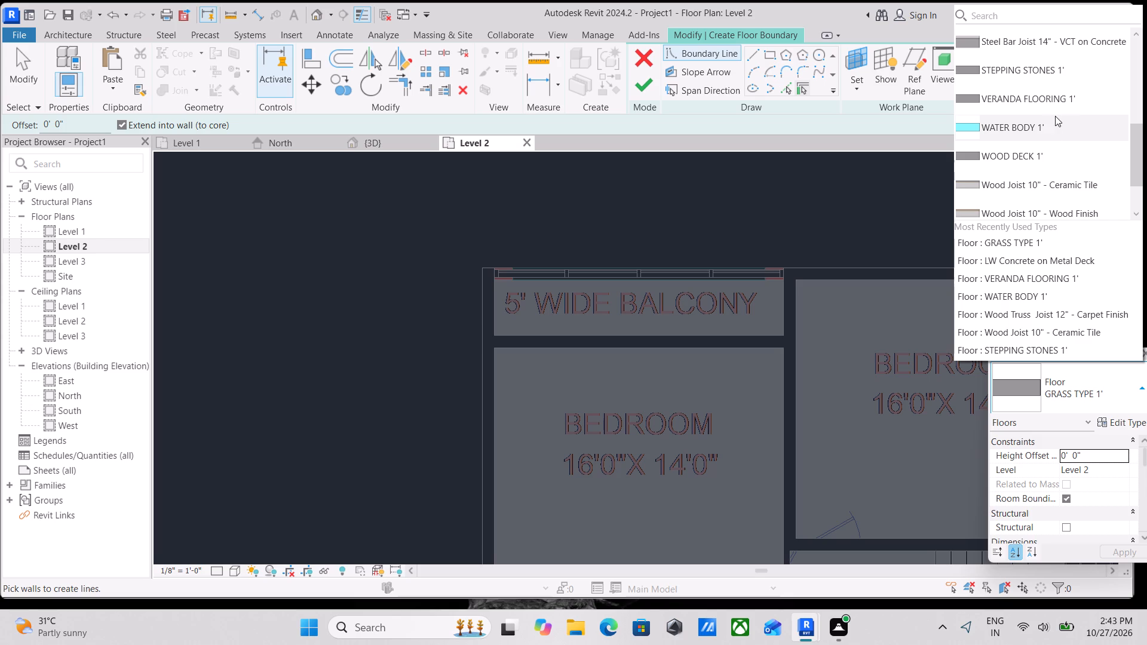
scroll(1032, 125, "up", 1)
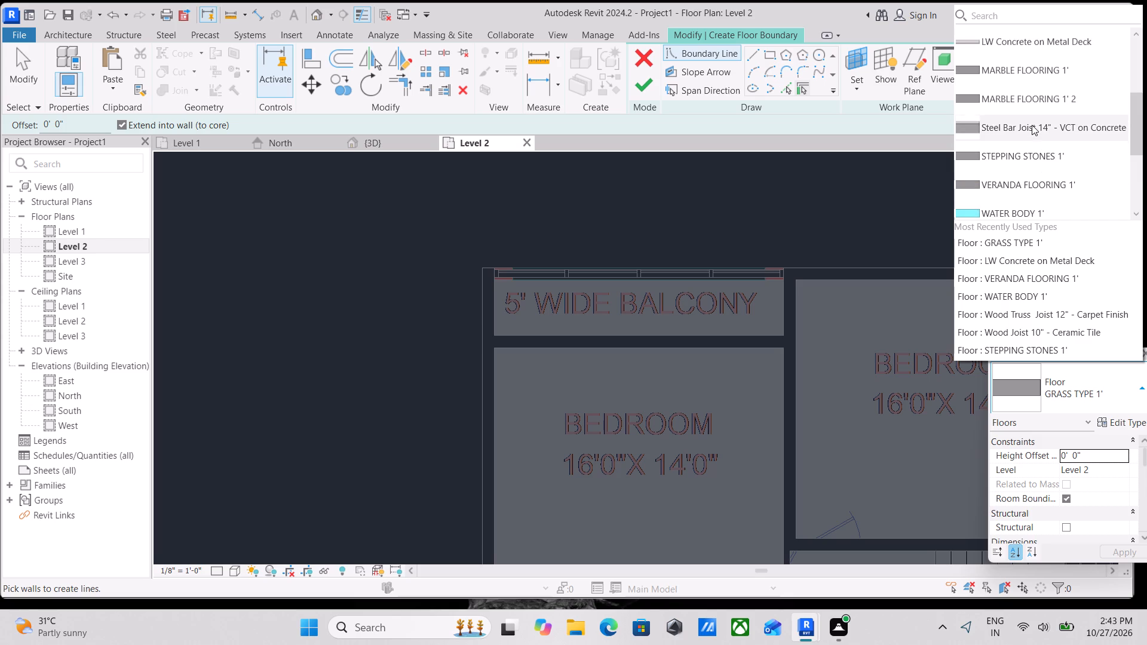
scroll(1032, 125, "up", 1)
scroll(1032, 128, "down", 3)
scroll(1031, 134, "up", 2)
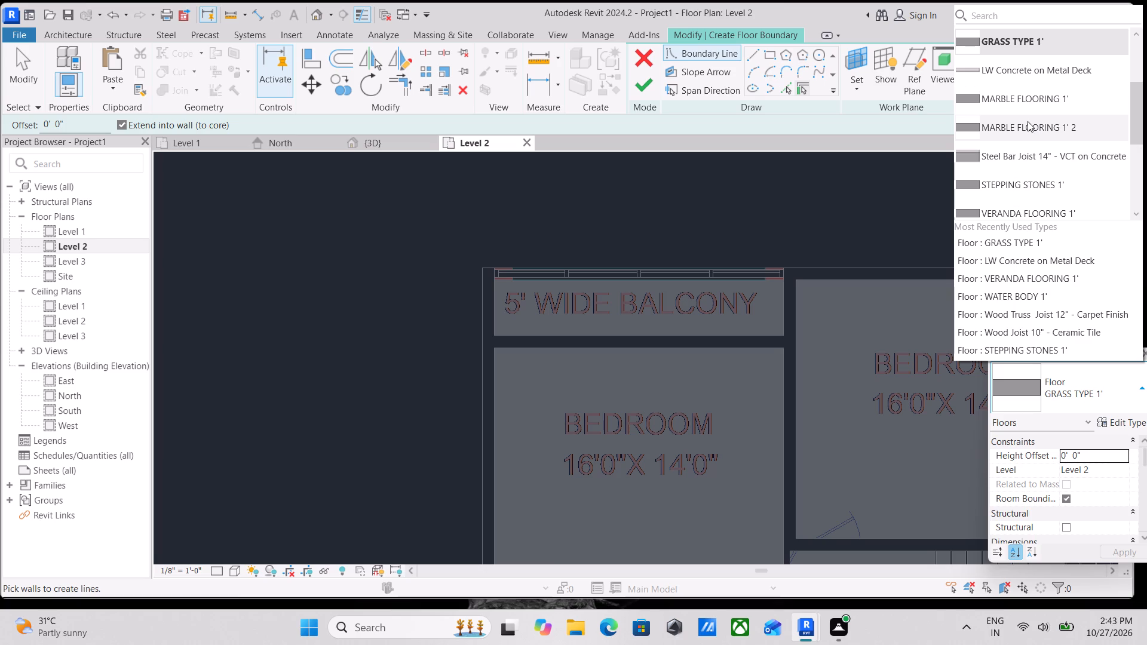
left_click(1028, 109)
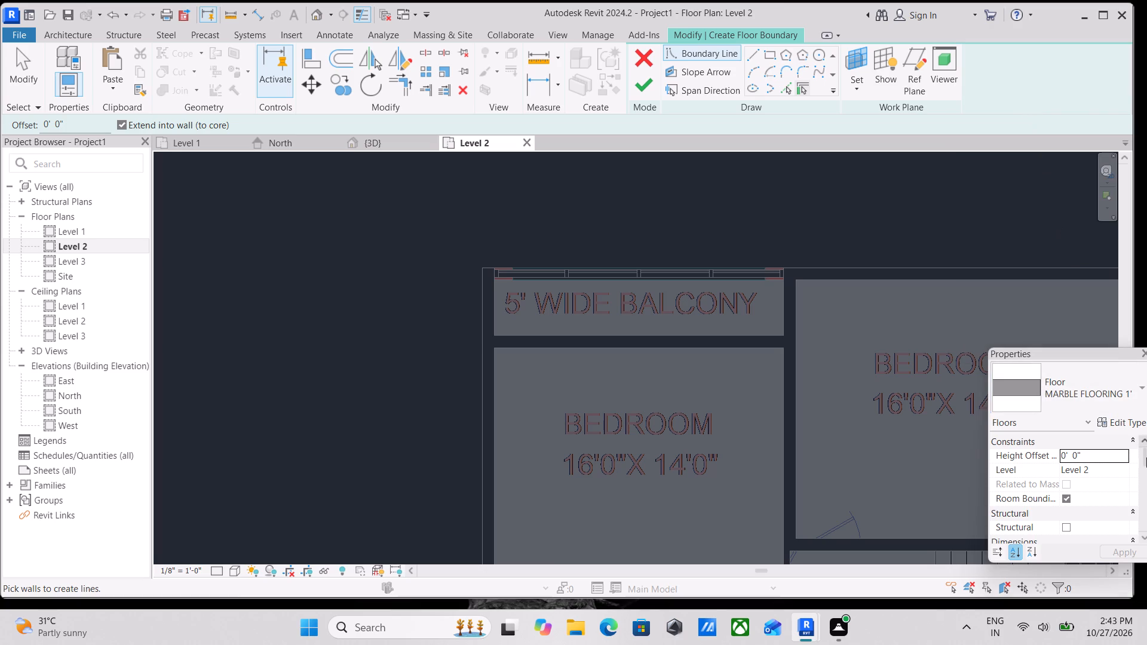
Check the layer structure of the MARBLE FLOORING 1' type and duplicate the type as MARBLE FLOORING 6".
left_click(1130, 420)
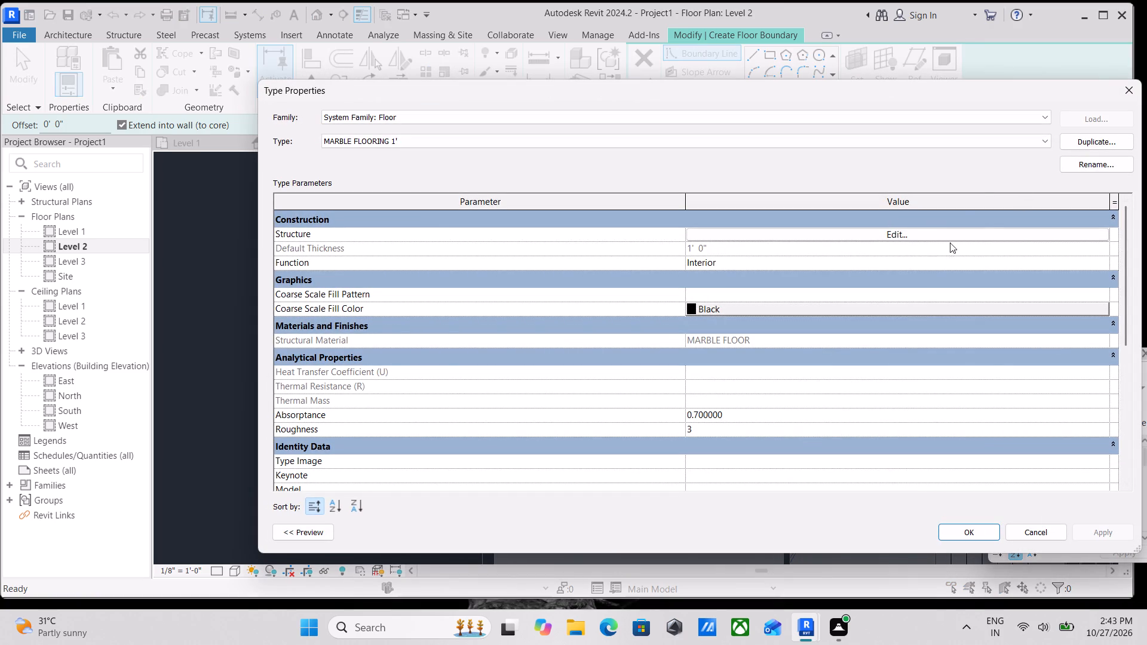
left_click(928, 235)
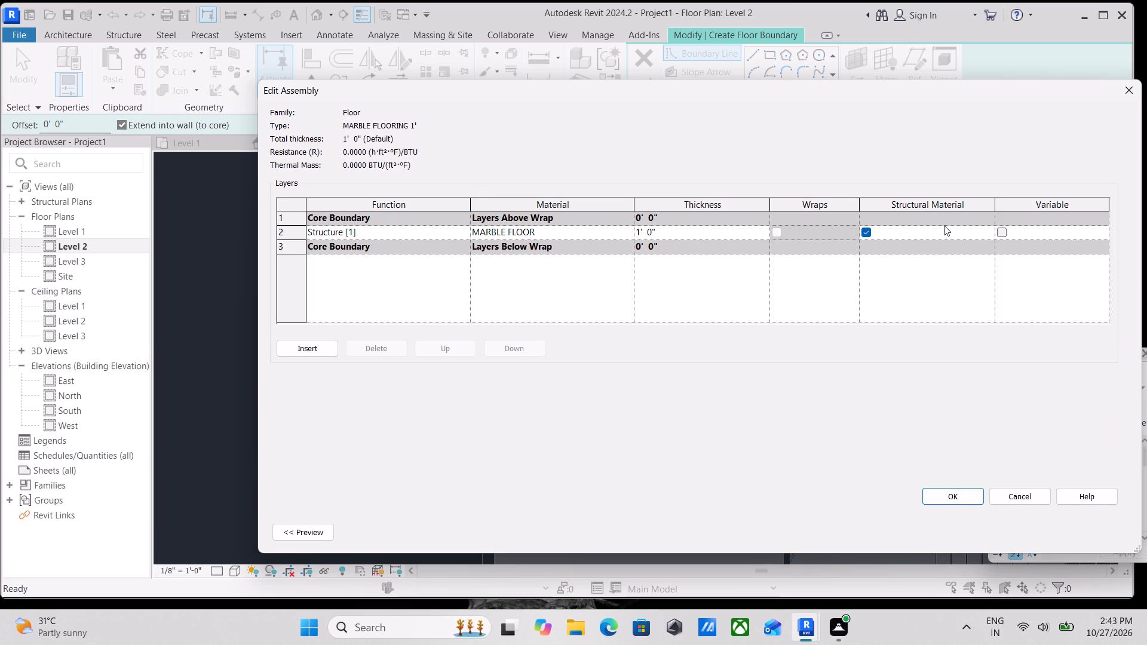
left_click(1046, 497)
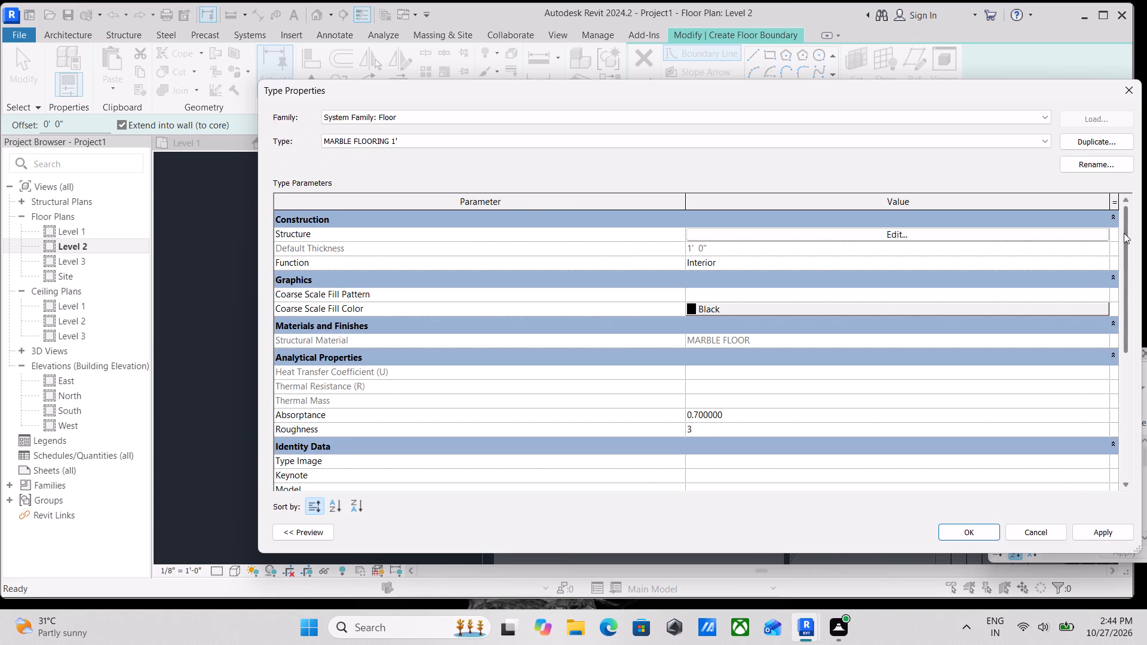
left_click(1115, 141)
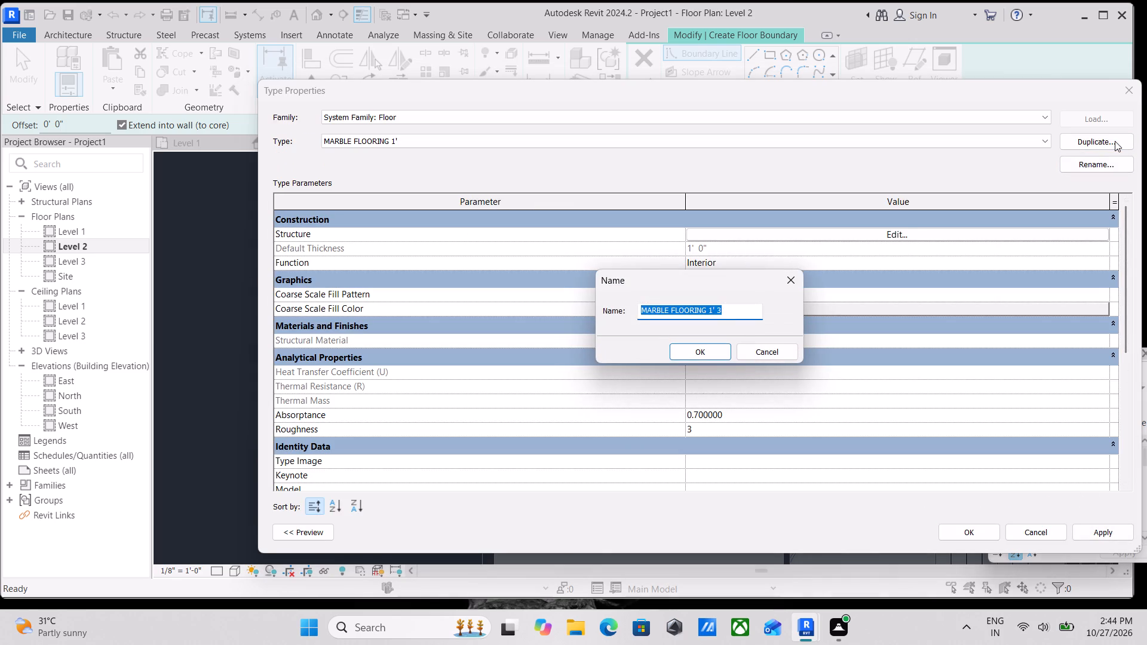
key("BackSpace")
type("MAR")
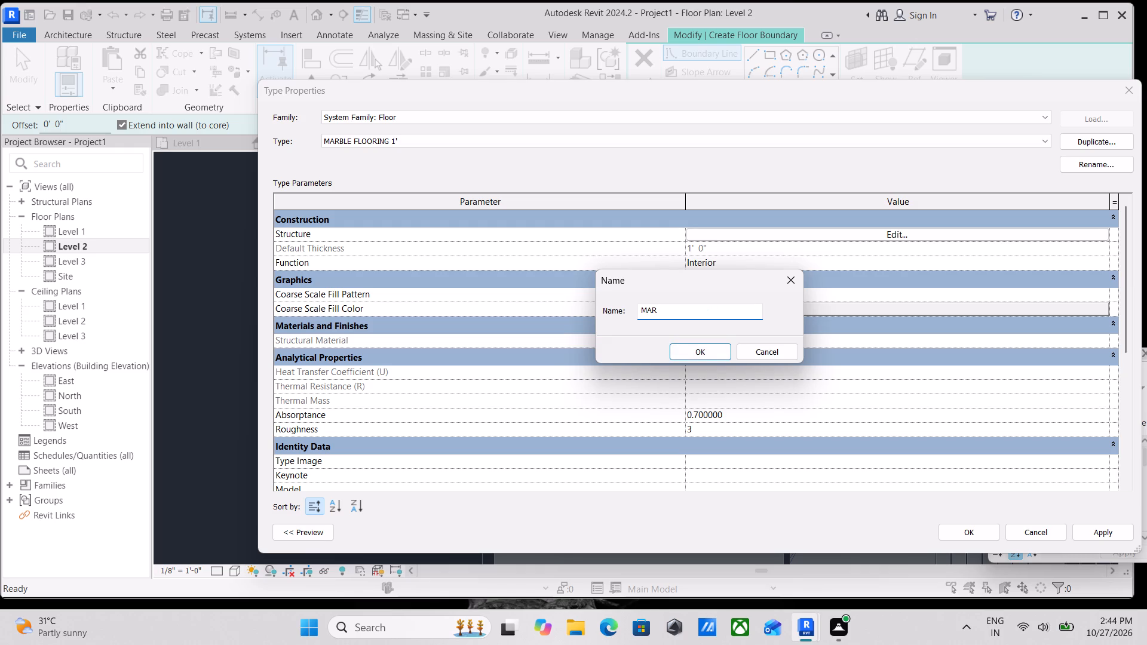
type("BLE")
key("space")
type("FLOOR")
type("ING 6")
key("shift+quotedbl")
left_click(709, 355)
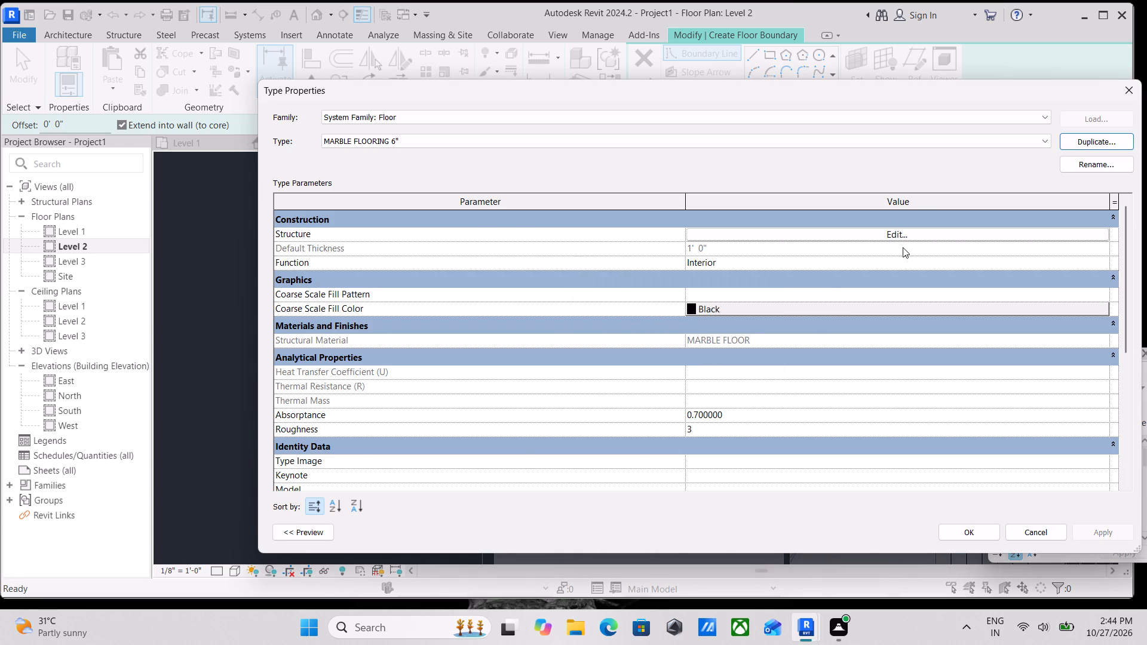
Set the MARBLE FLOOR structure layer of the new floor type to 6" thick and apply it.
left_click(901, 231)
left_click(690, 234)
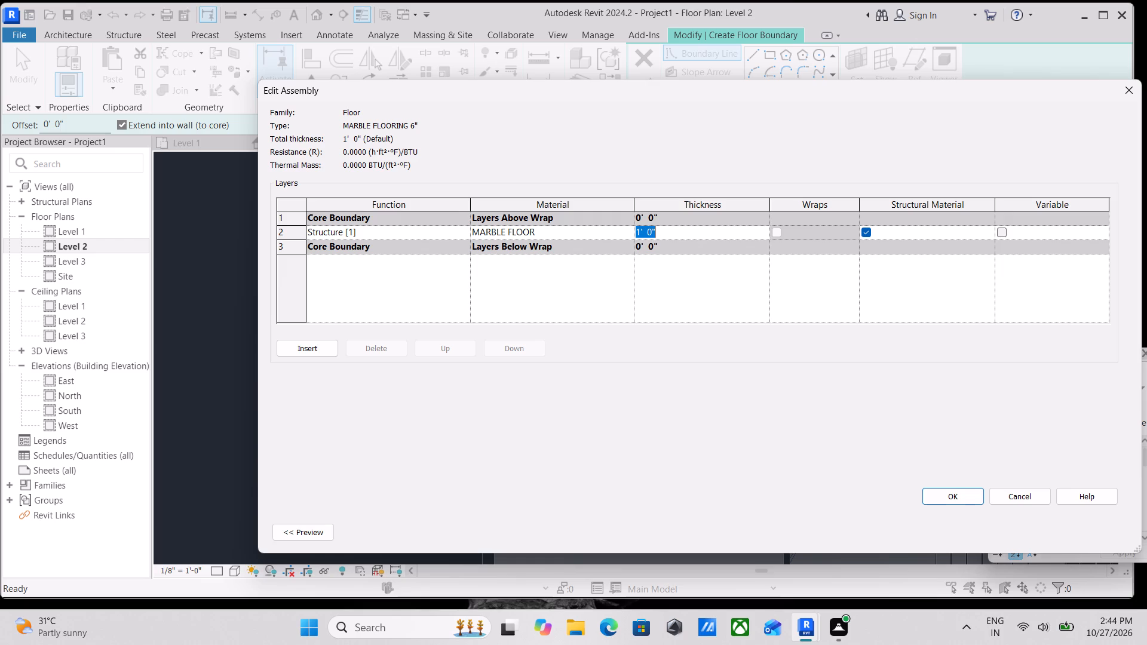
key("6")
key("shift+quotedbl")
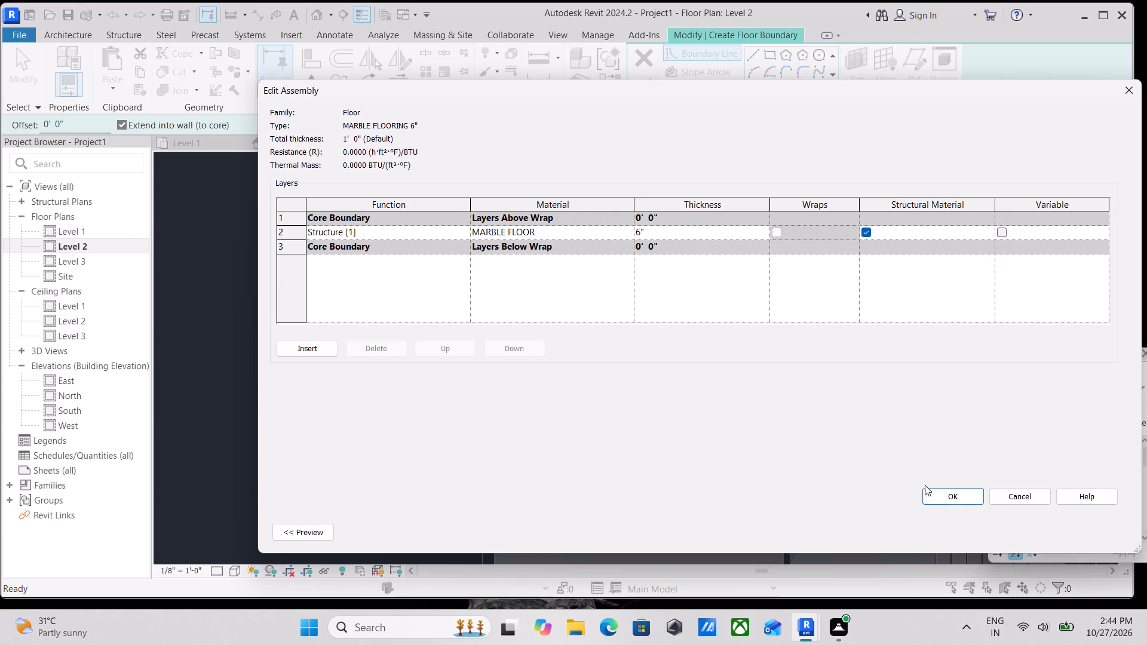
left_click(929, 487)
left_click(944, 499)
left_click(1091, 534)
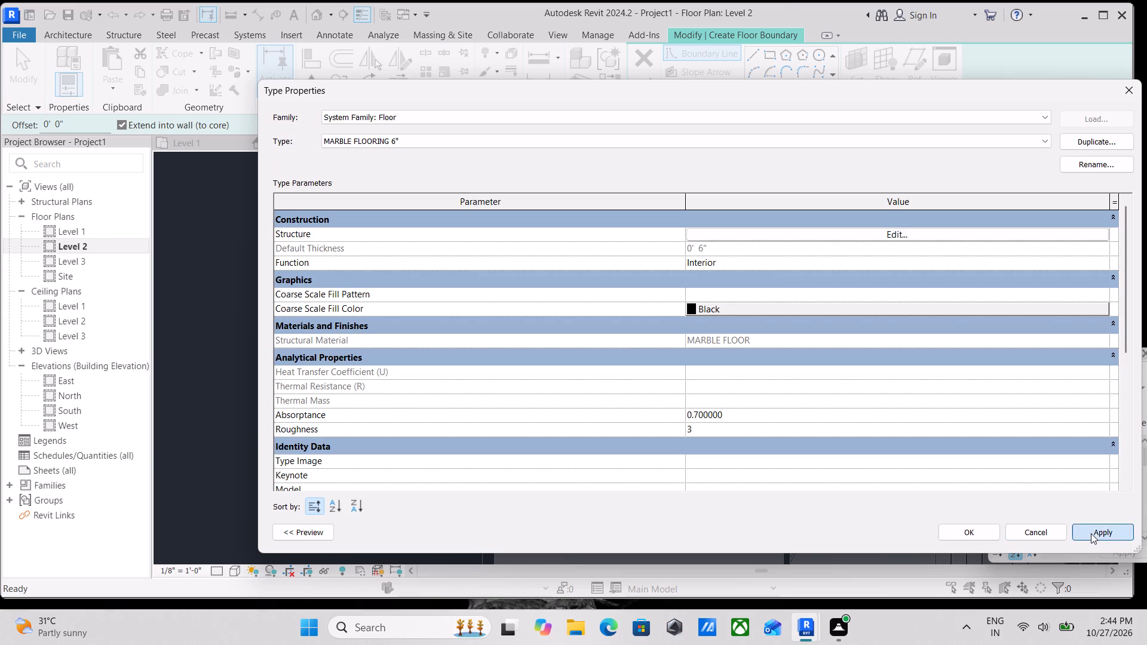
left_click(955, 529)
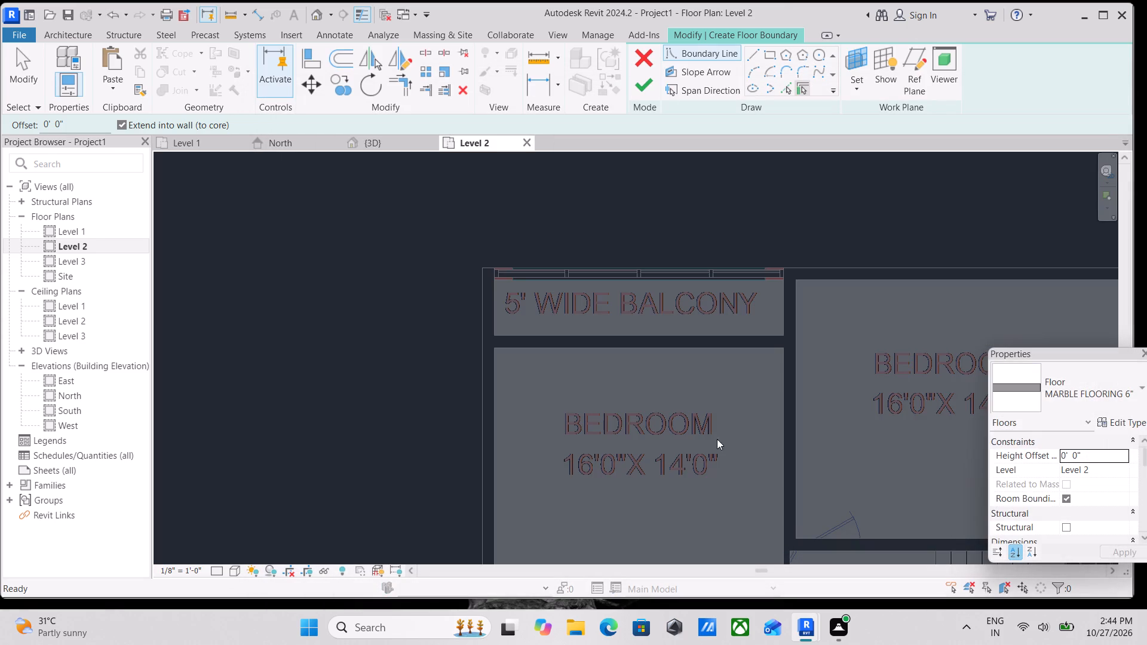
Sketch a rectangular floor boundary about 15'-8" long along the inner wall faces of the 5' wide balcony.
left_click(768, 50)
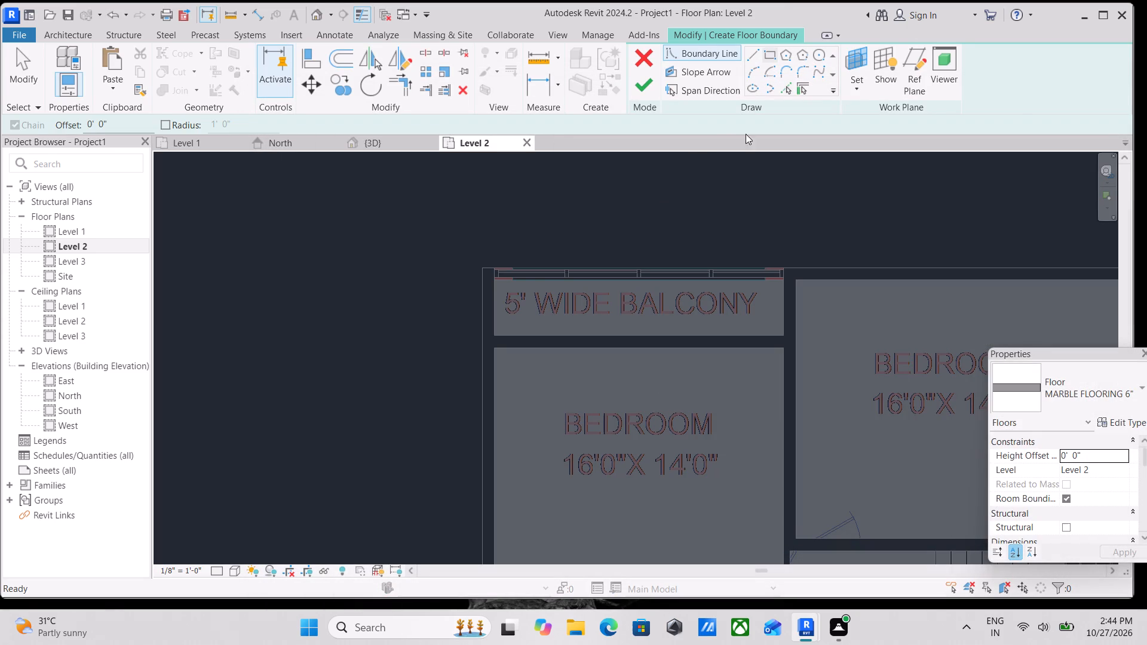
scroll(523, 297, "up", 4)
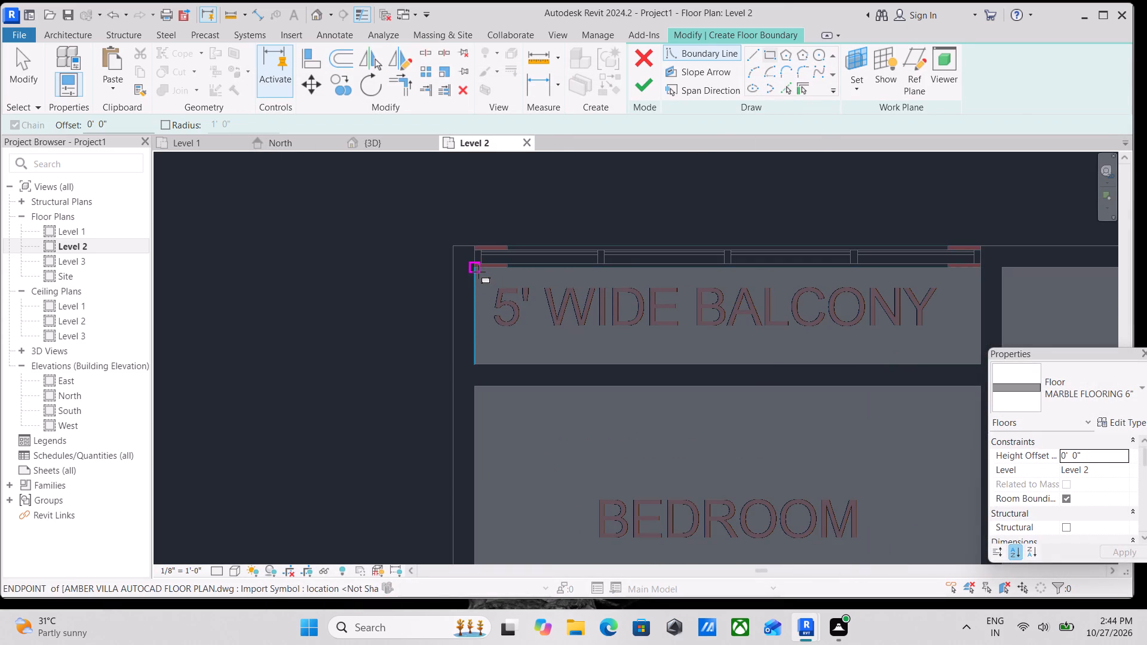
left_click(479, 272)
middle_click_drag(679, 346, 580, 304)
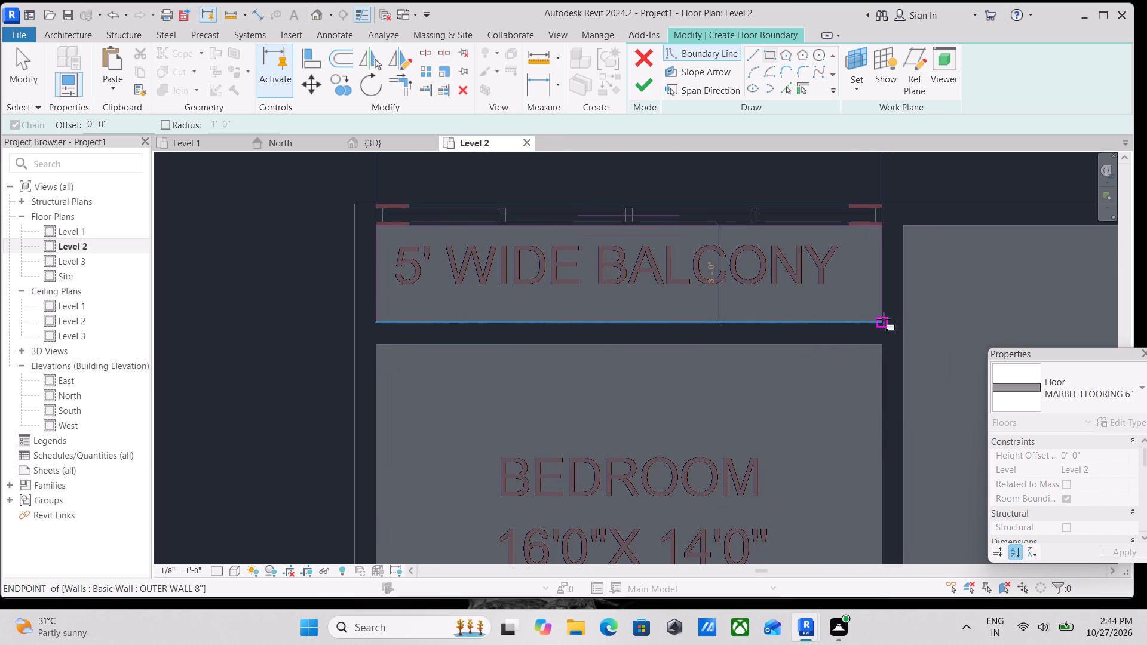
left_click(884, 319)
scroll(964, 302, "down", 3)
middle_click_drag(964, 302, 768, 232)
scroll(780, 251, "down", 5)
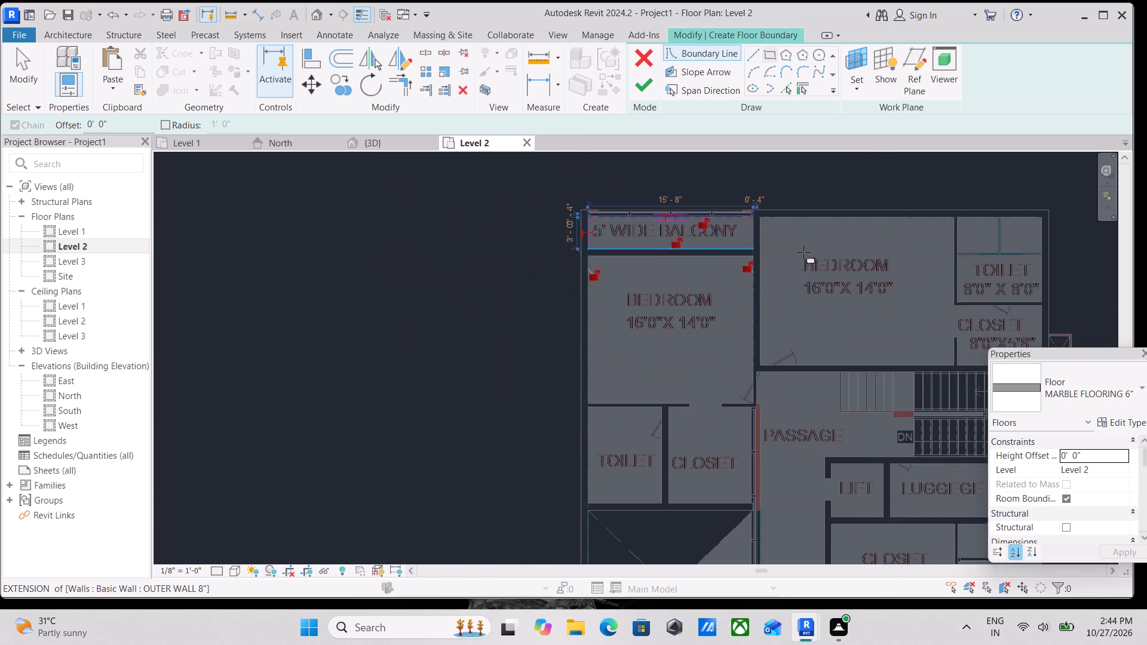
middle_click_drag(778, 245, 683, 232)
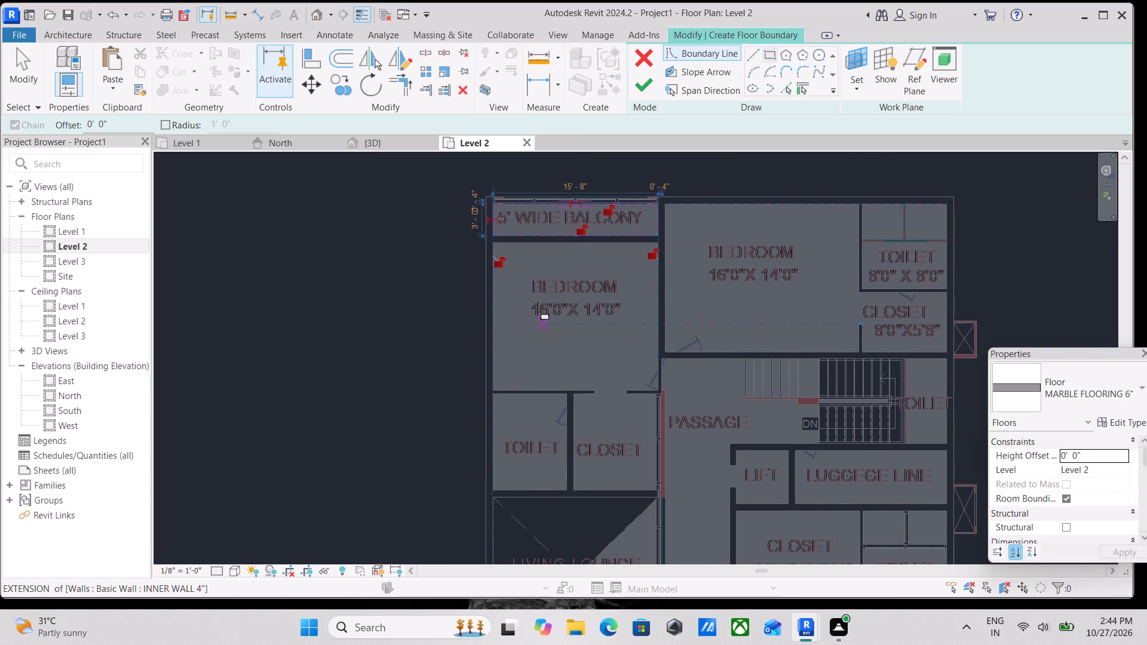
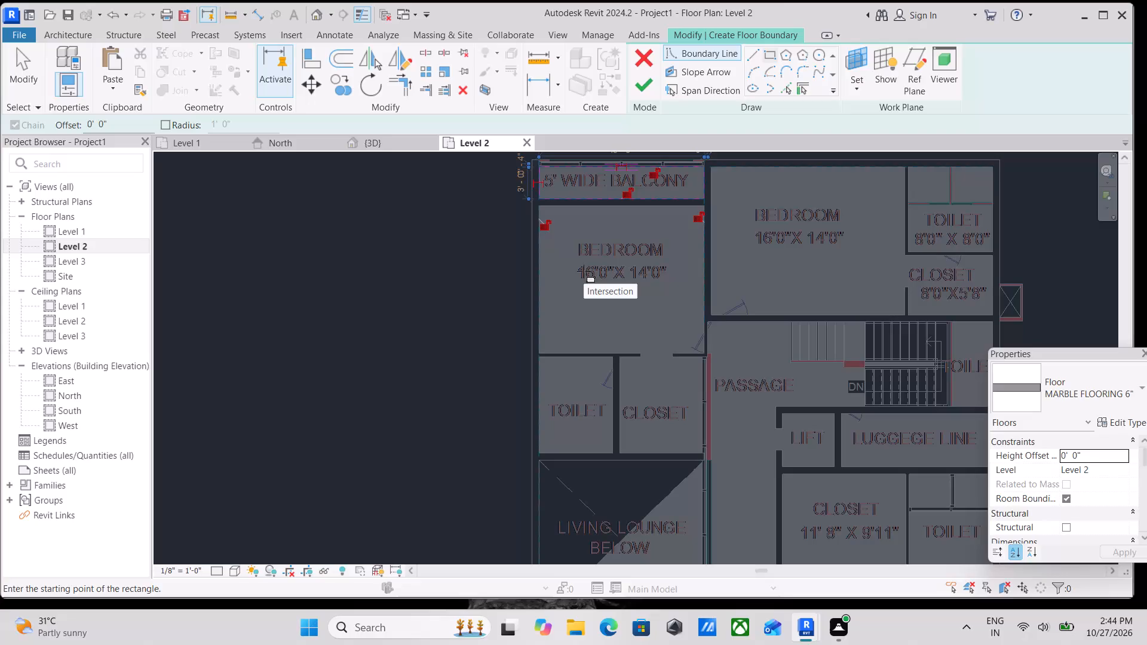
Sketch a rectangular floor boundary about 7'-8" wide along the inner wall faces of the toilet below the 16'0" x 14'0" bedroom beside the closet.
scroll(540, 468, "up", 3)
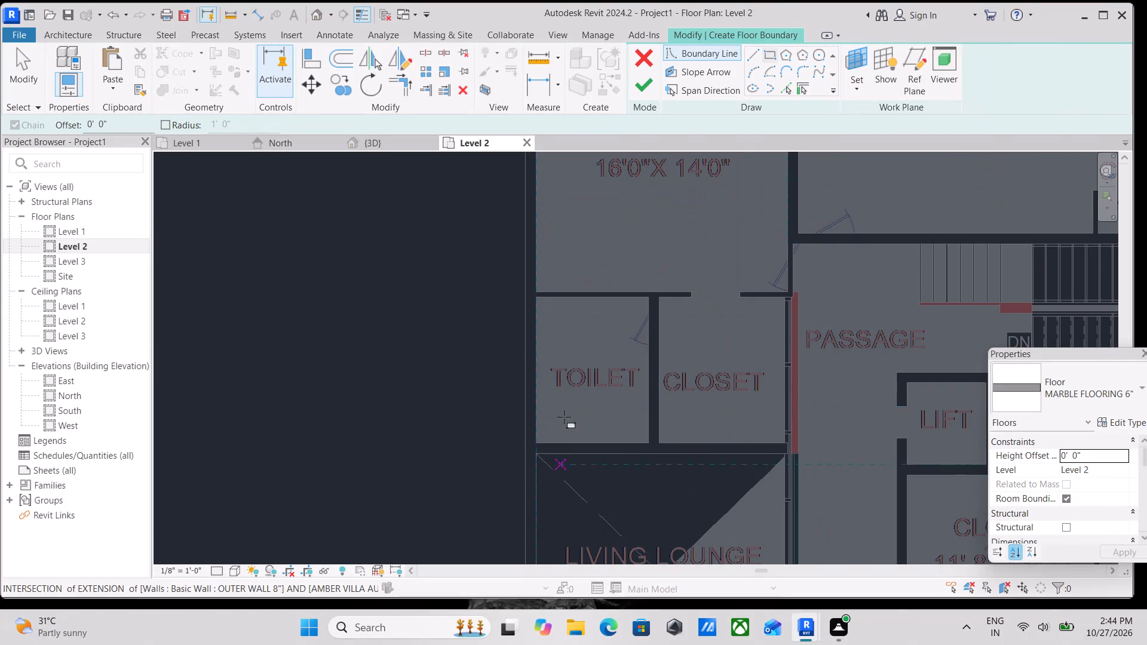
scroll(550, 305, "up", 2)
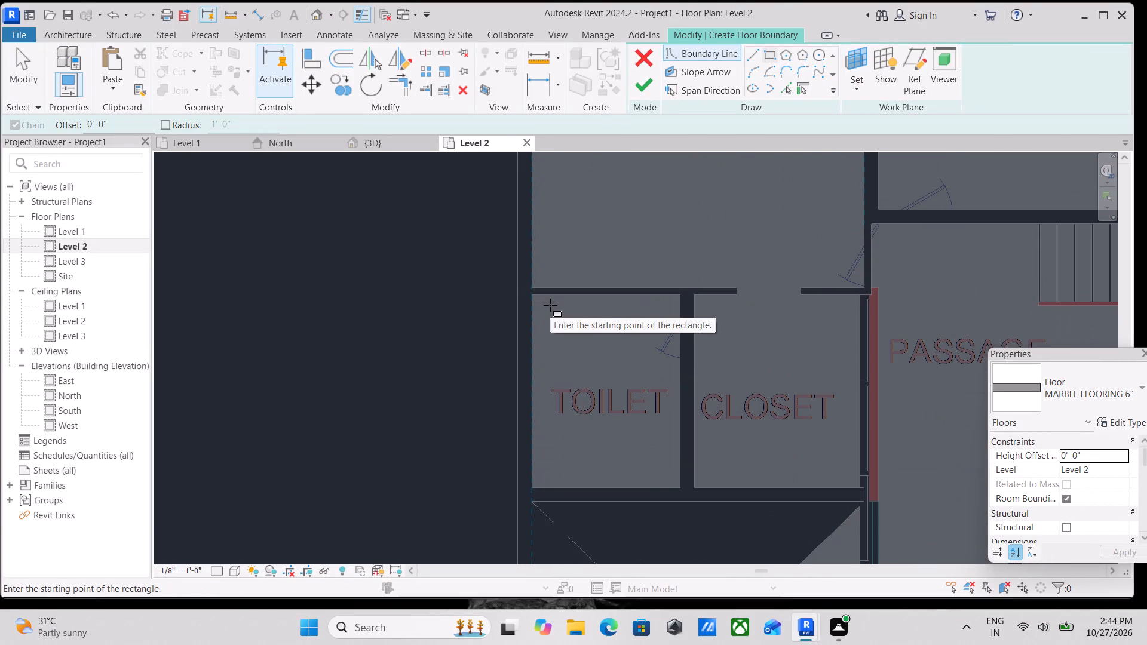
scroll(541, 325, "up", 3)
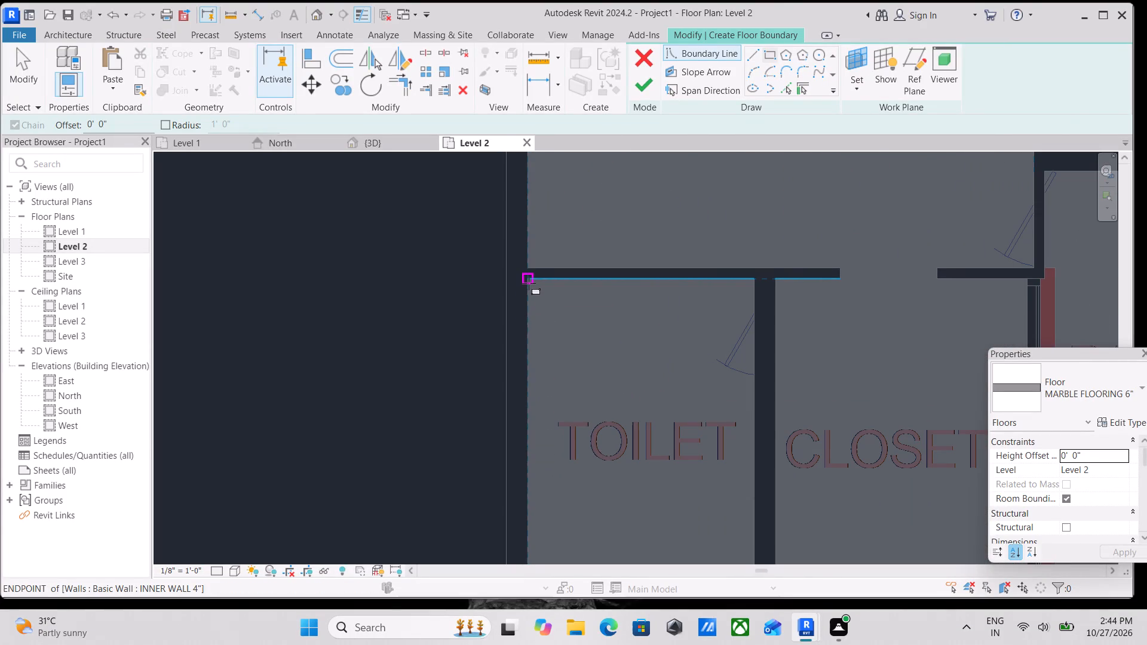
left_click(529, 283)
scroll(582, 408, "down", 1)
middle_click_drag(582, 408, 516, 274)
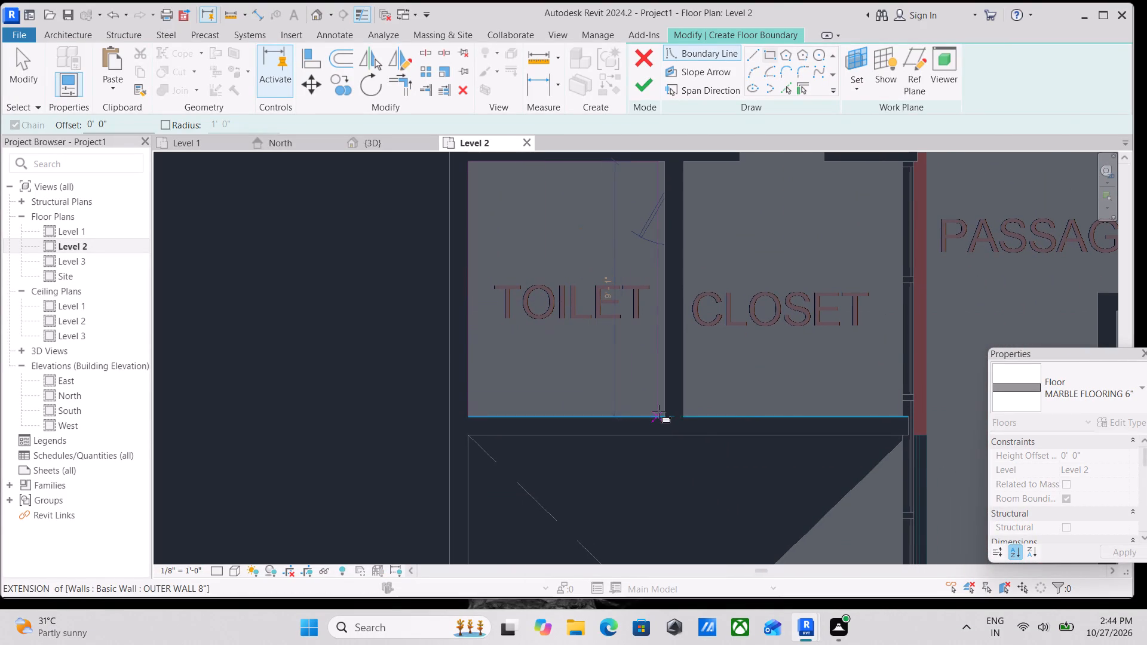
left_click(665, 417)
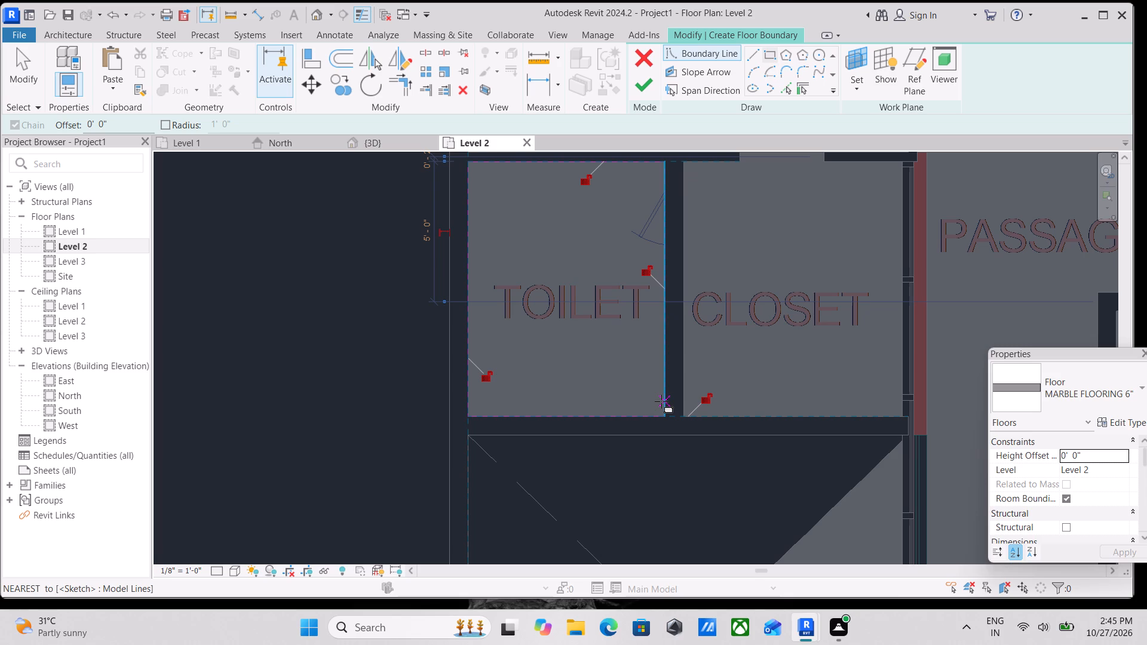
Sketch a rectangular floor boundary about 22'-2" long along the inner wall faces of the 20'0" x 22'2" bedroom.
scroll(588, 357, "down", 2)
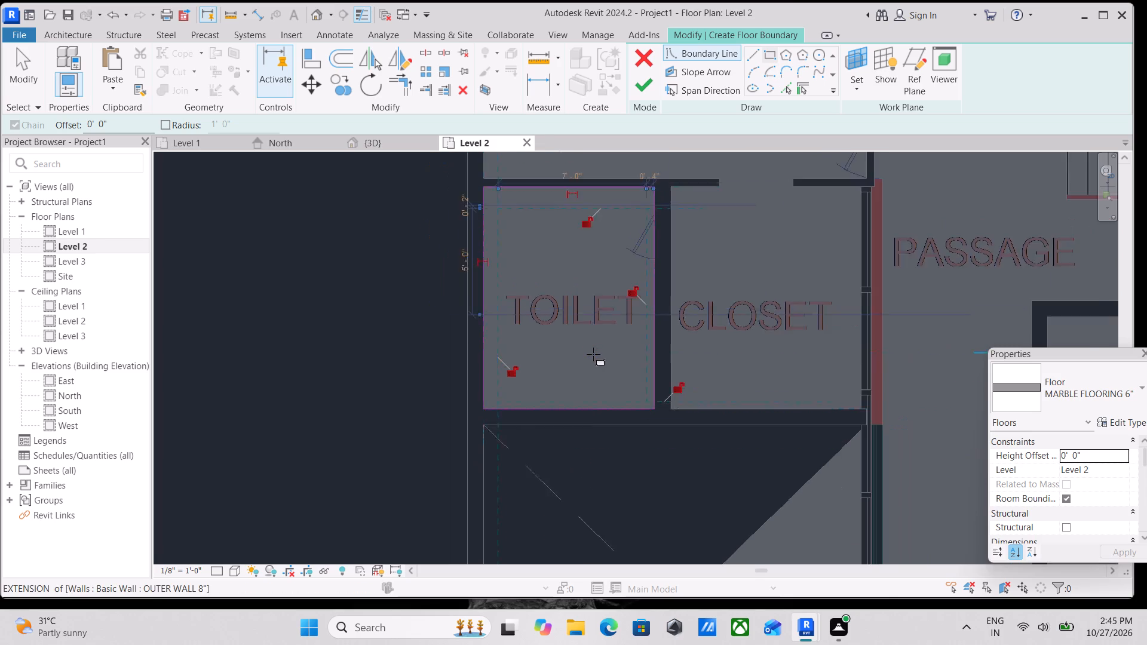
scroll(593, 354, "down", 1)
scroll(658, 337, "down", 1)
middle_click_drag(648, 330, 566, 275)
scroll(605, 345, "down", 2)
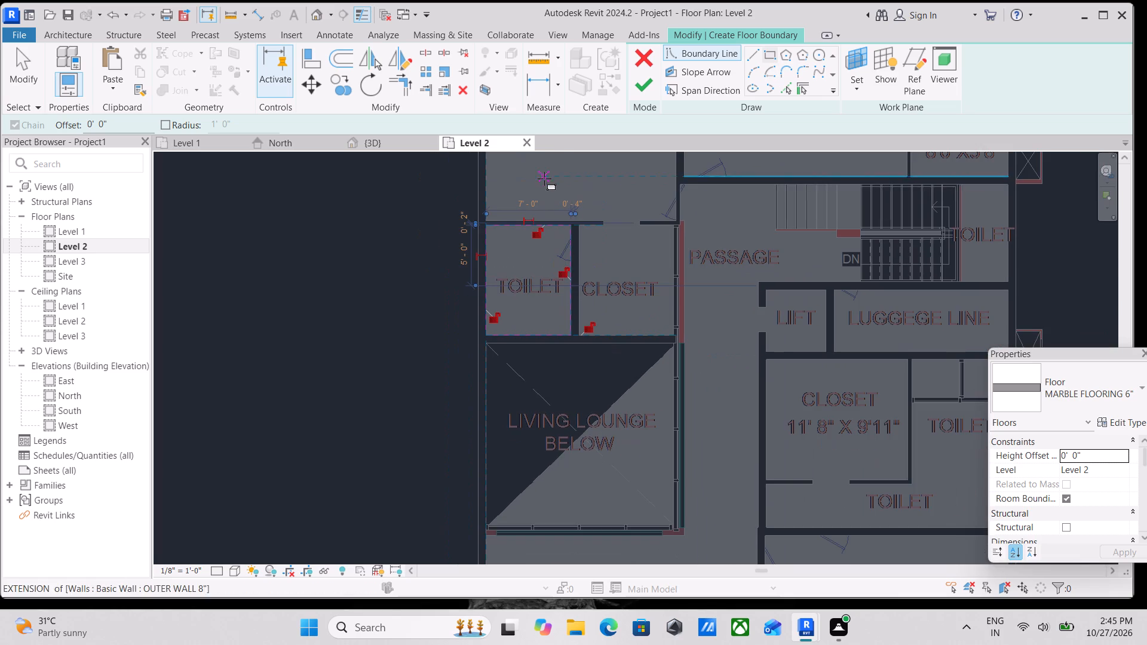
middle_click_drag(696, 396, 527, 139)
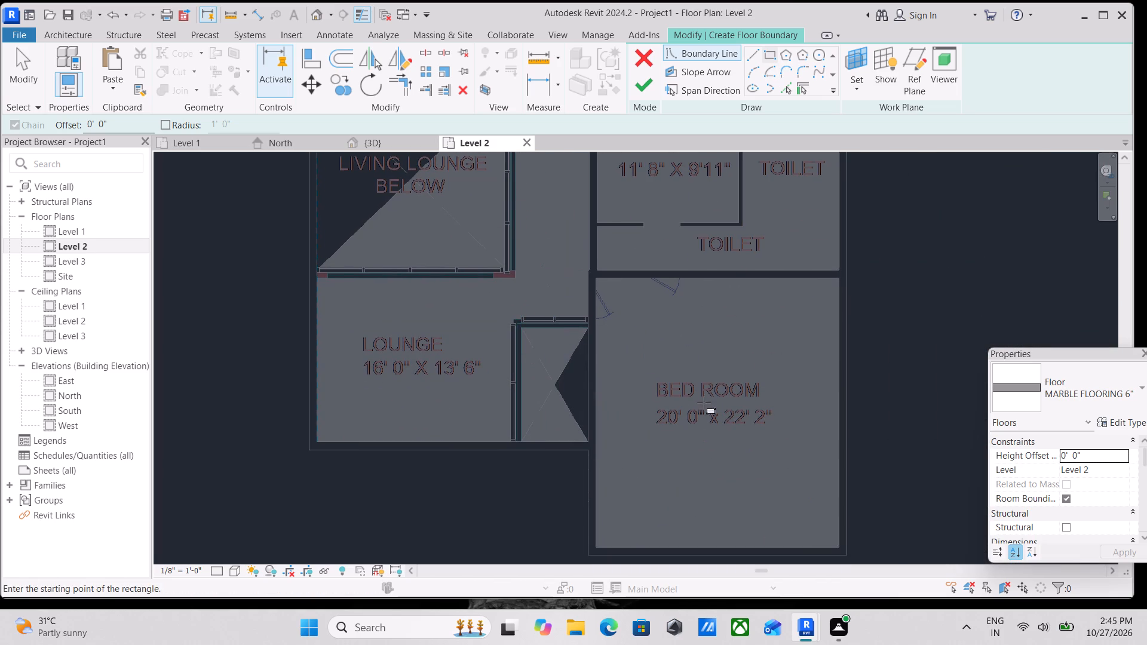
middle_click_drag(701, 376, 560, 272)
scroll(472, 180, "up", 2)
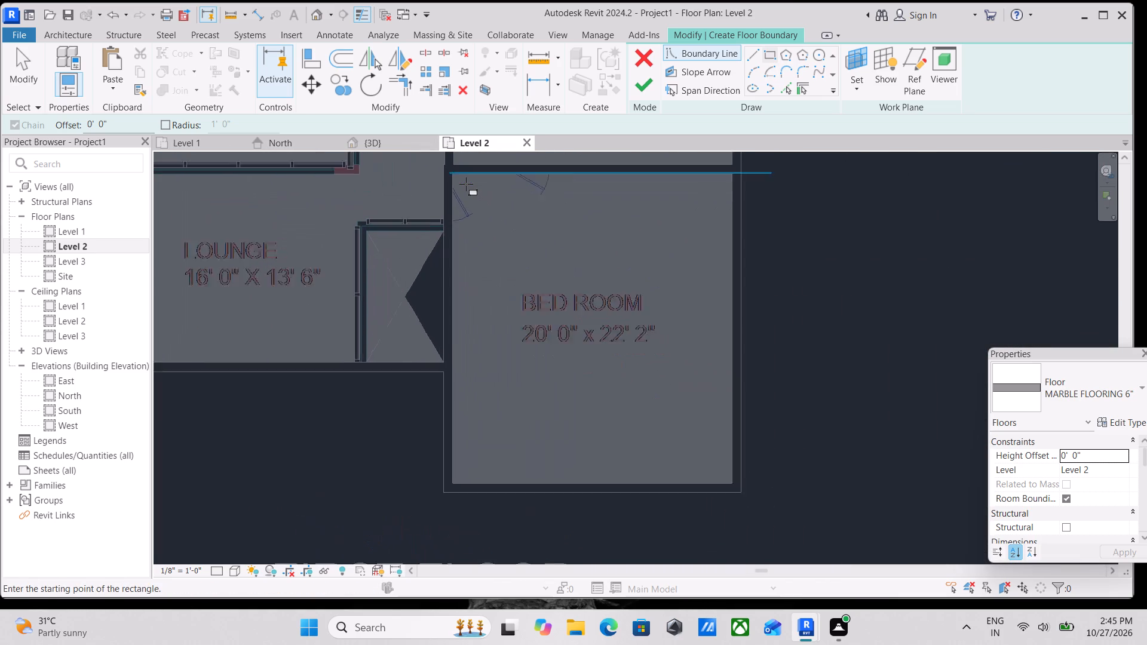
scroll(466, 184, "up", 1)
left_click(444, 173)
middle_click_drag(636, 423, 563, 278)
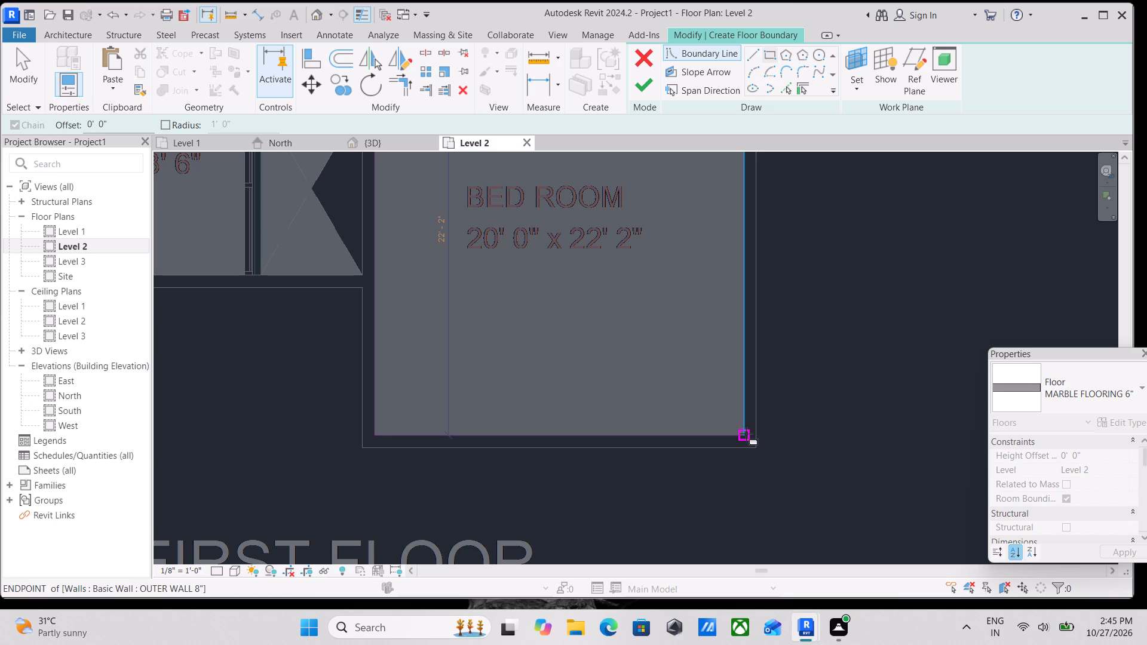
left_click(746, 434)
Sketch a rectangular floor boundary along the inner wall faces of the luggage room next to the lift.
scroll(746, 429, "down", 1)
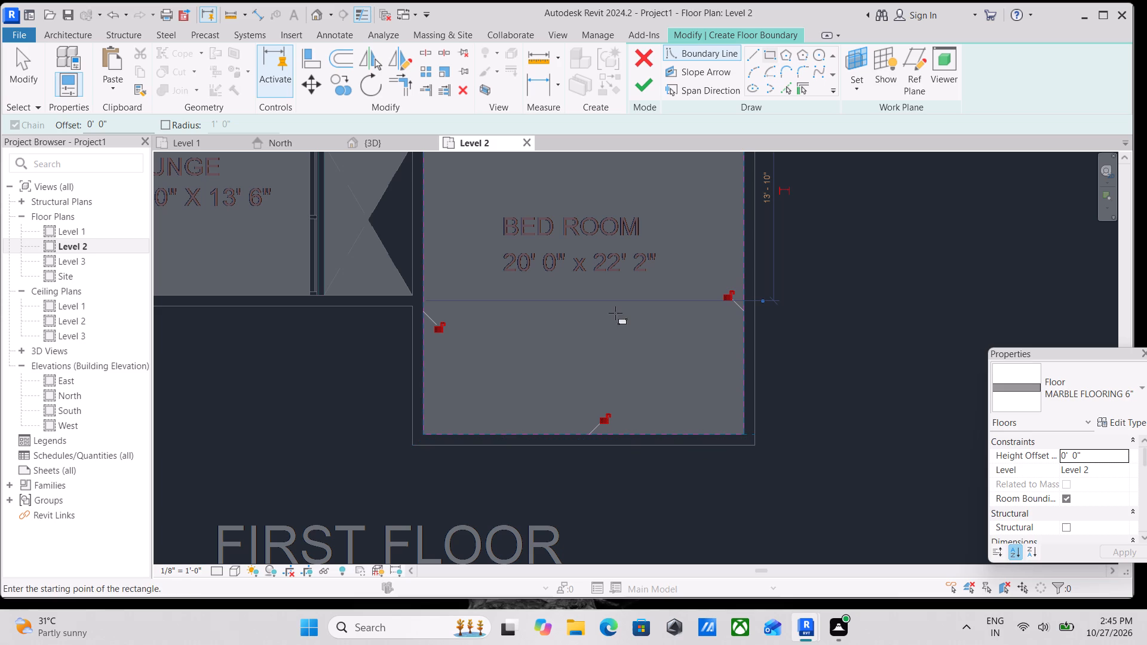
middle_click_drag(637, 343, 692, 543)
scroll(668, 408, "down", 2)
middle_click_drag(664, 453, 695, 566)
middle_click_drag(619, 330, 649, 428)
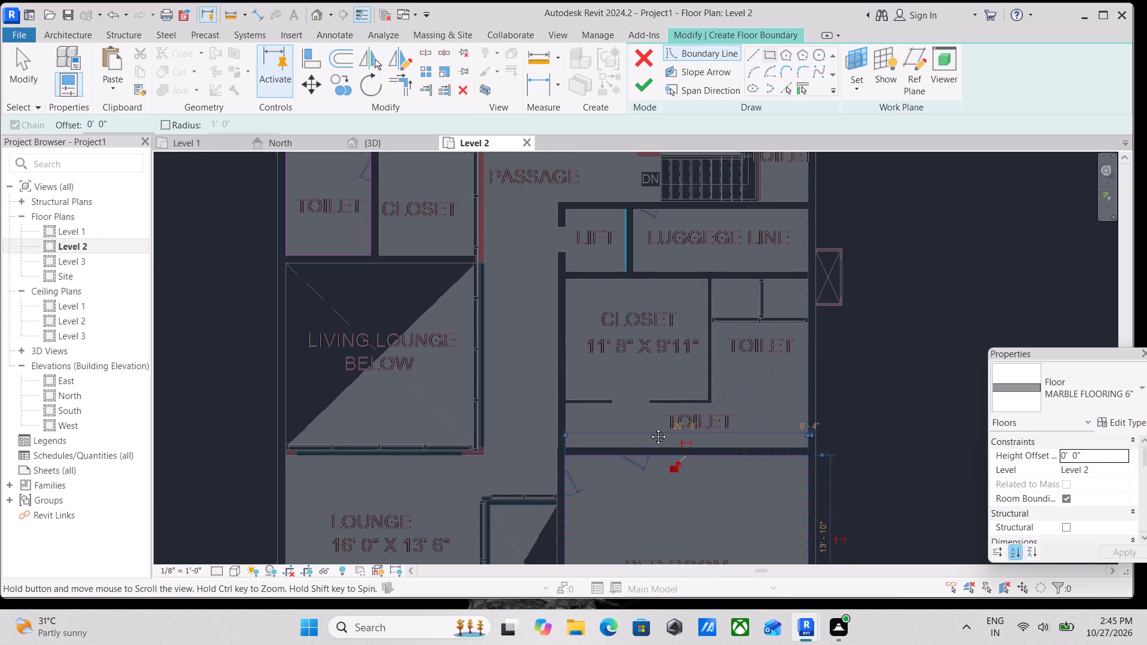
middle_click_drag(649, 428, 667, 465)
scroll(693, 317, "up", 6)
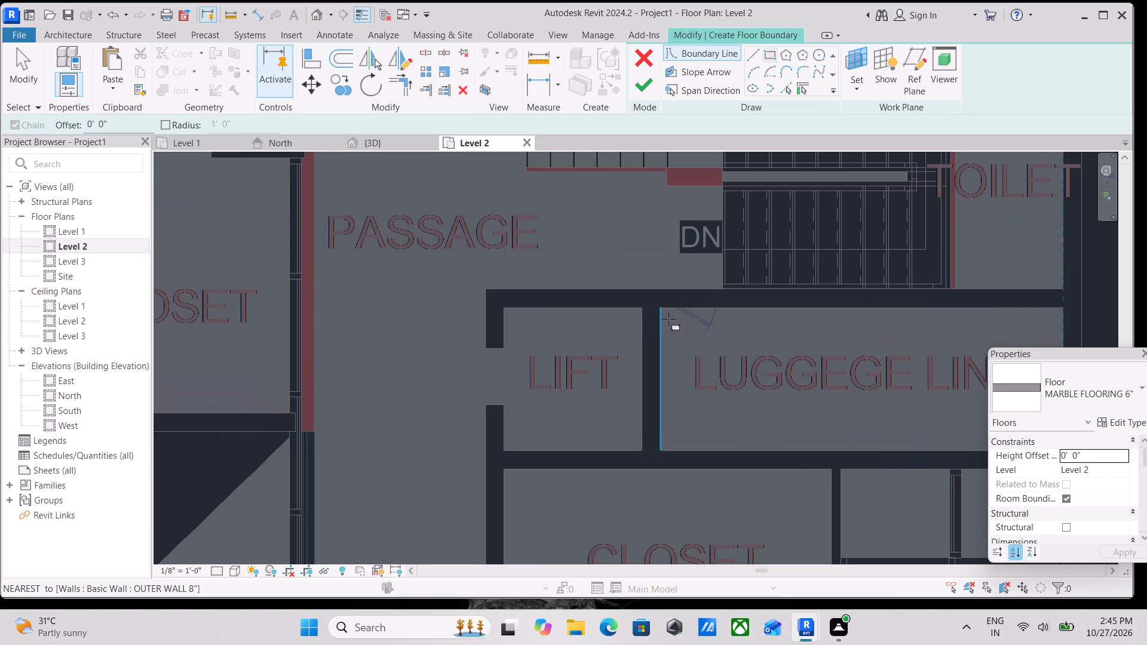
scroll(668, 319, "up", 2)
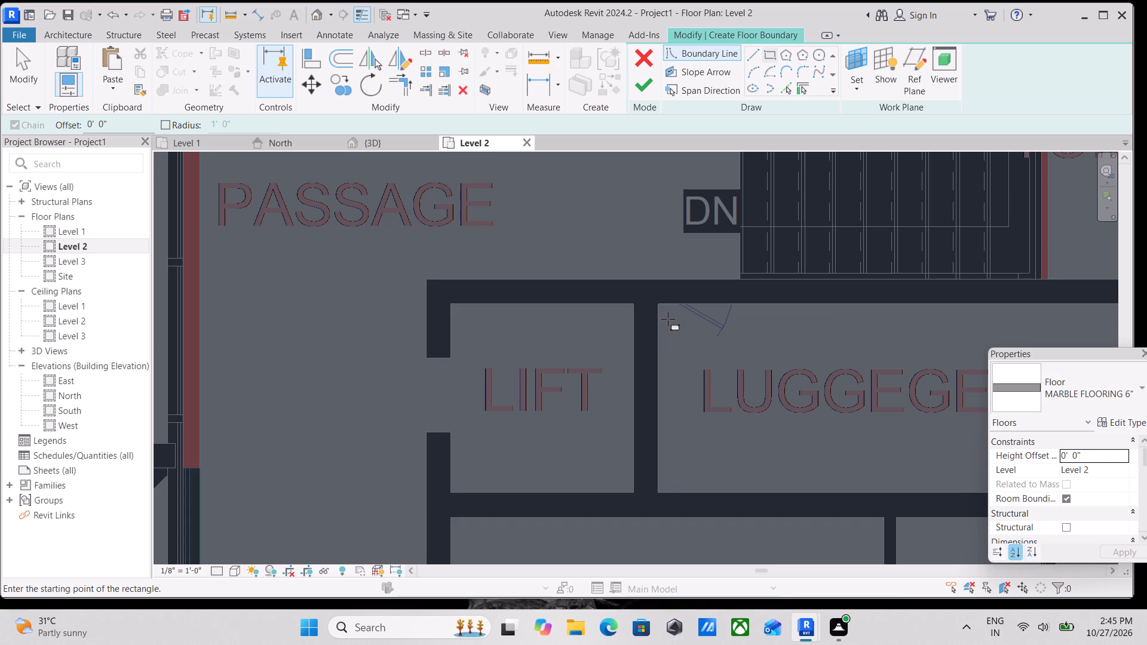
scroll(665, 328, "up", 2)
left_click_drag(659, 299, 669, 306)
middle_click_drag(877, 392, 771, 355)
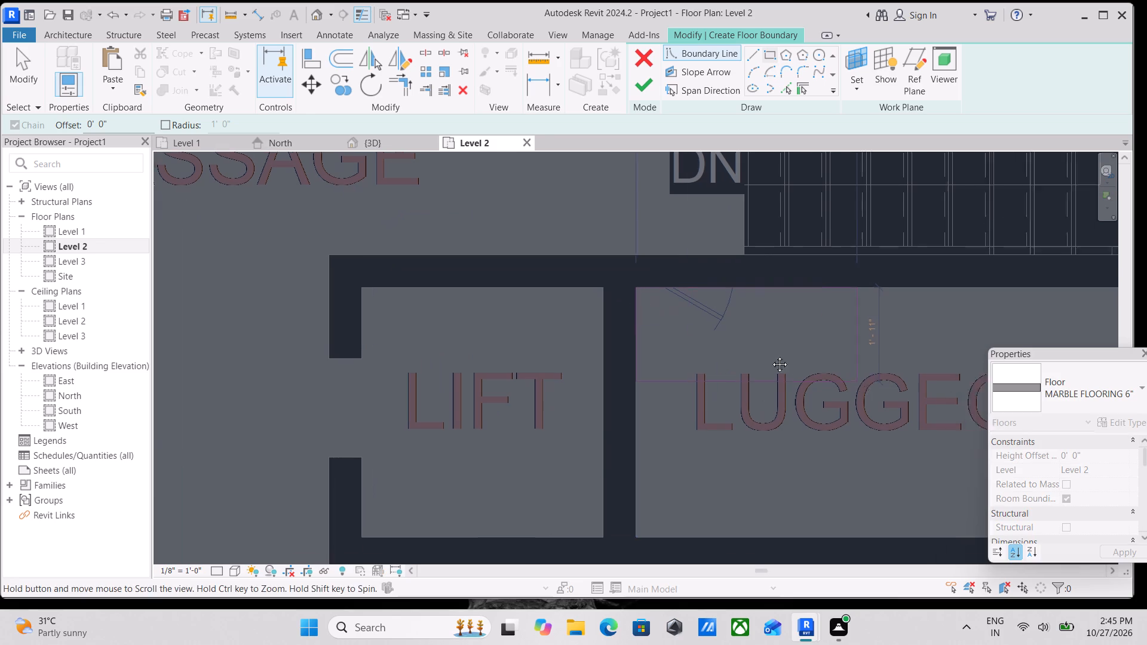
middle_click_drag(771, 355, 457, 250)
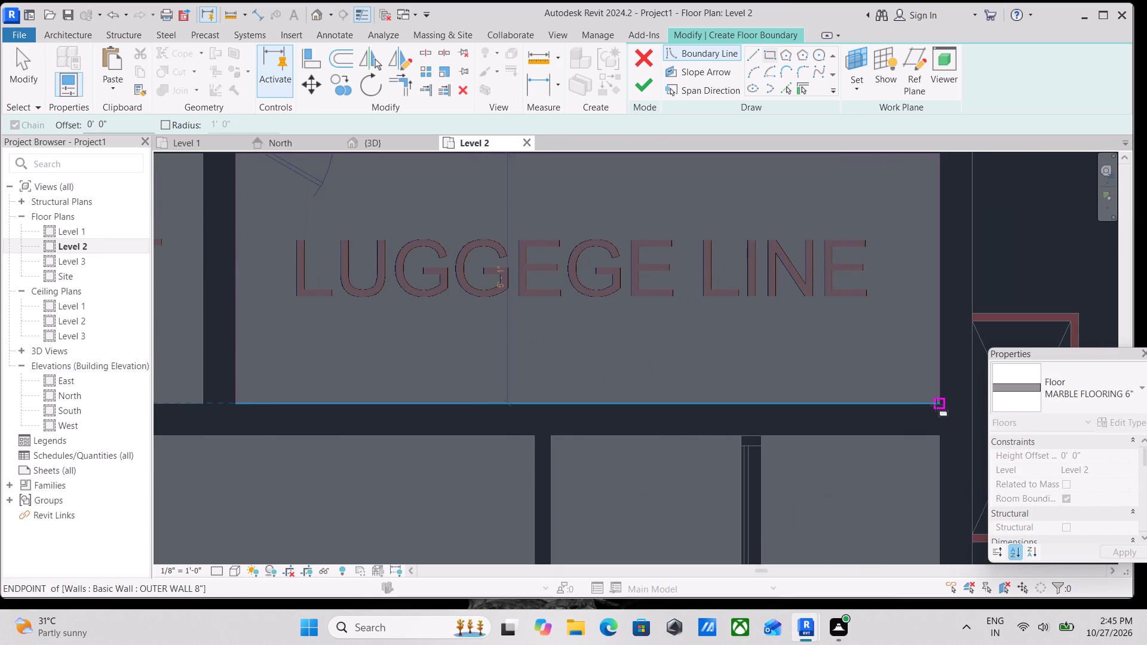
left_click(936, 405)
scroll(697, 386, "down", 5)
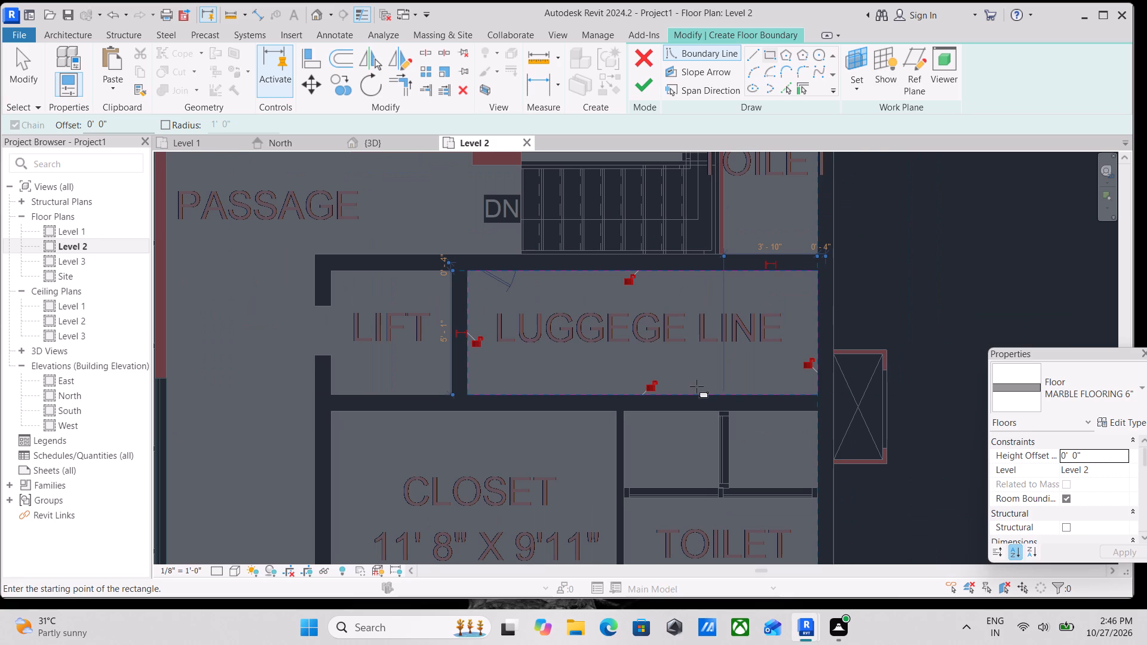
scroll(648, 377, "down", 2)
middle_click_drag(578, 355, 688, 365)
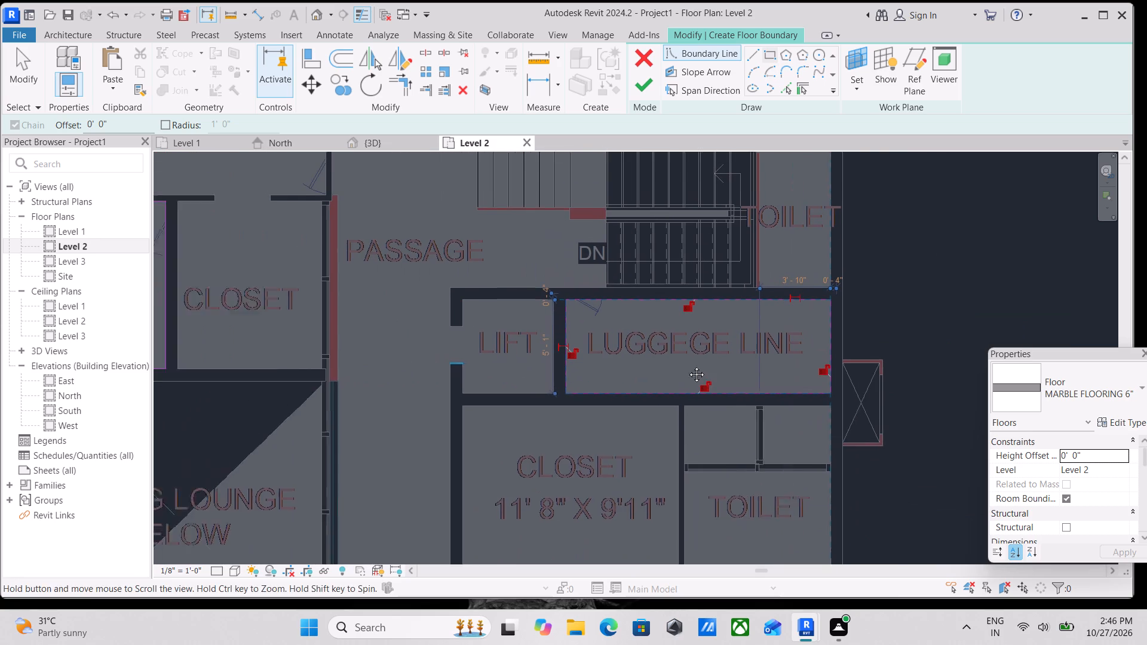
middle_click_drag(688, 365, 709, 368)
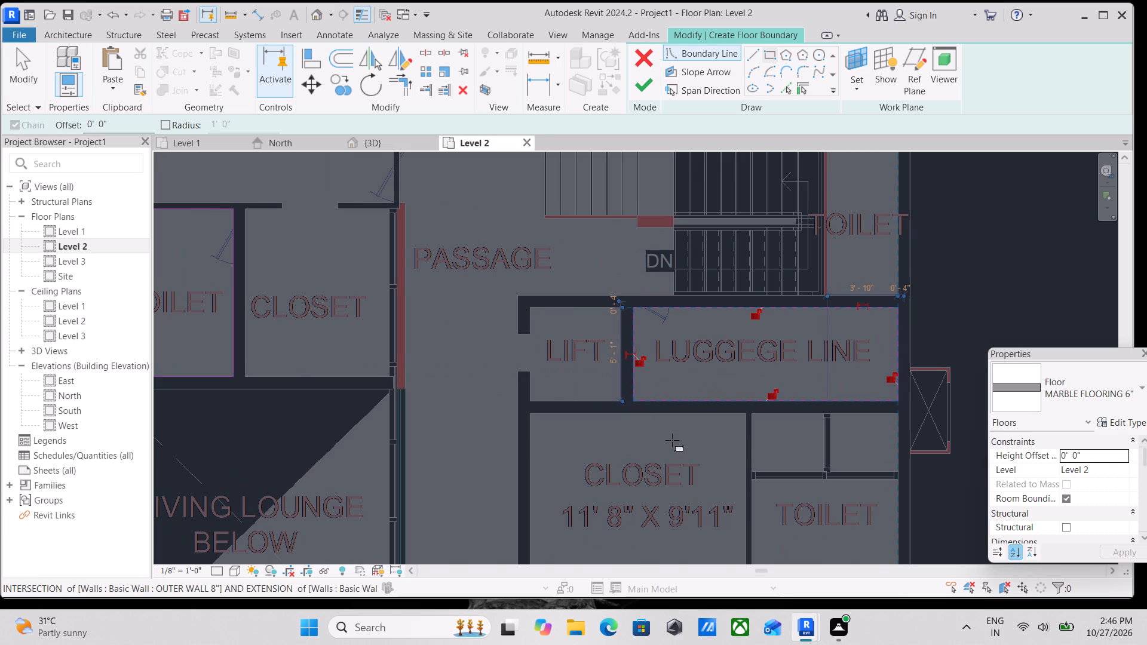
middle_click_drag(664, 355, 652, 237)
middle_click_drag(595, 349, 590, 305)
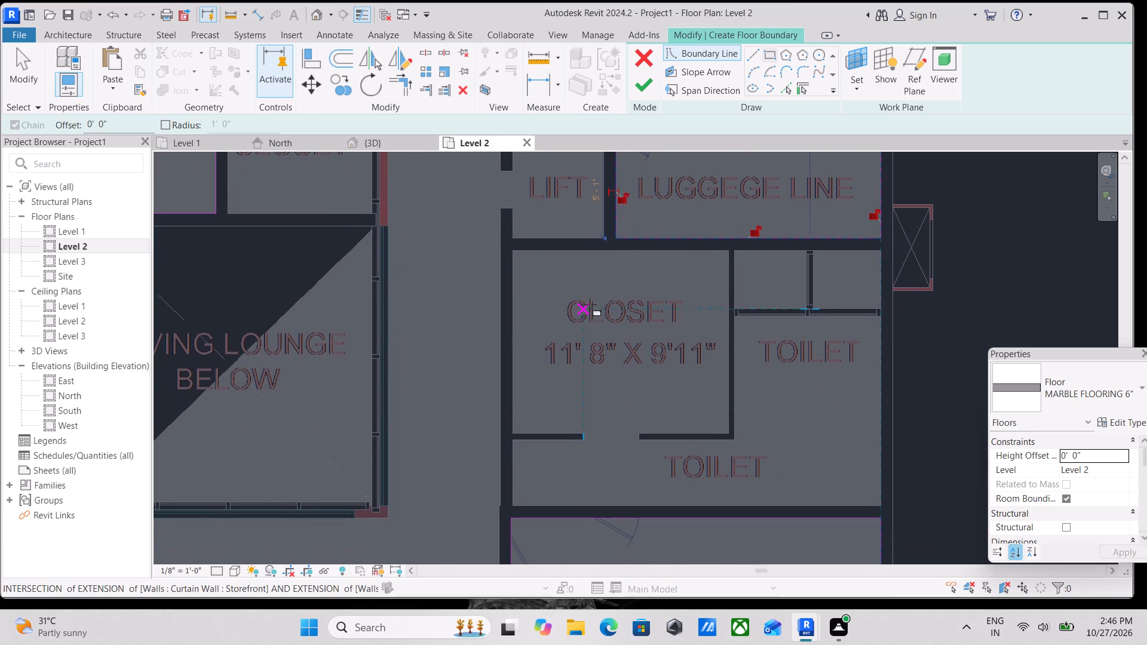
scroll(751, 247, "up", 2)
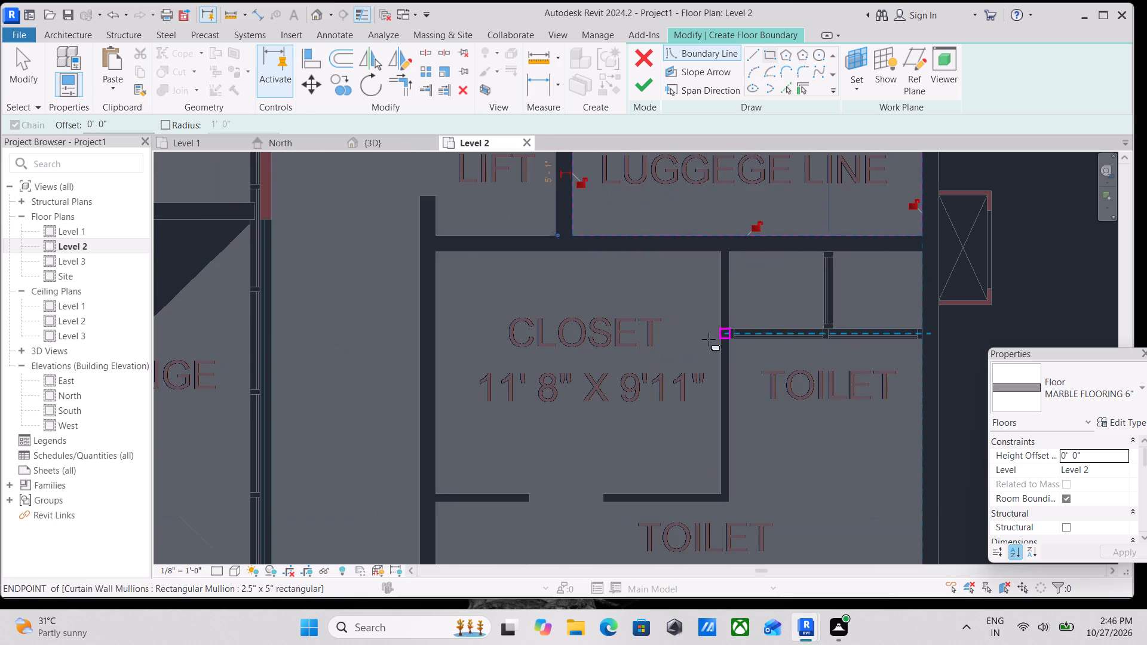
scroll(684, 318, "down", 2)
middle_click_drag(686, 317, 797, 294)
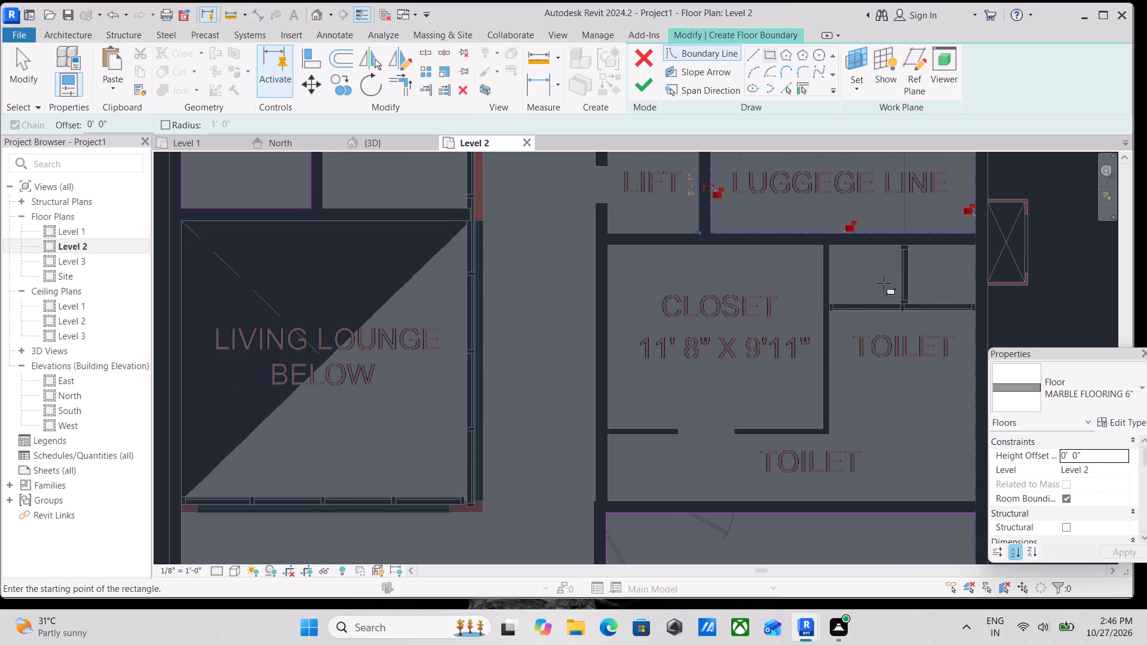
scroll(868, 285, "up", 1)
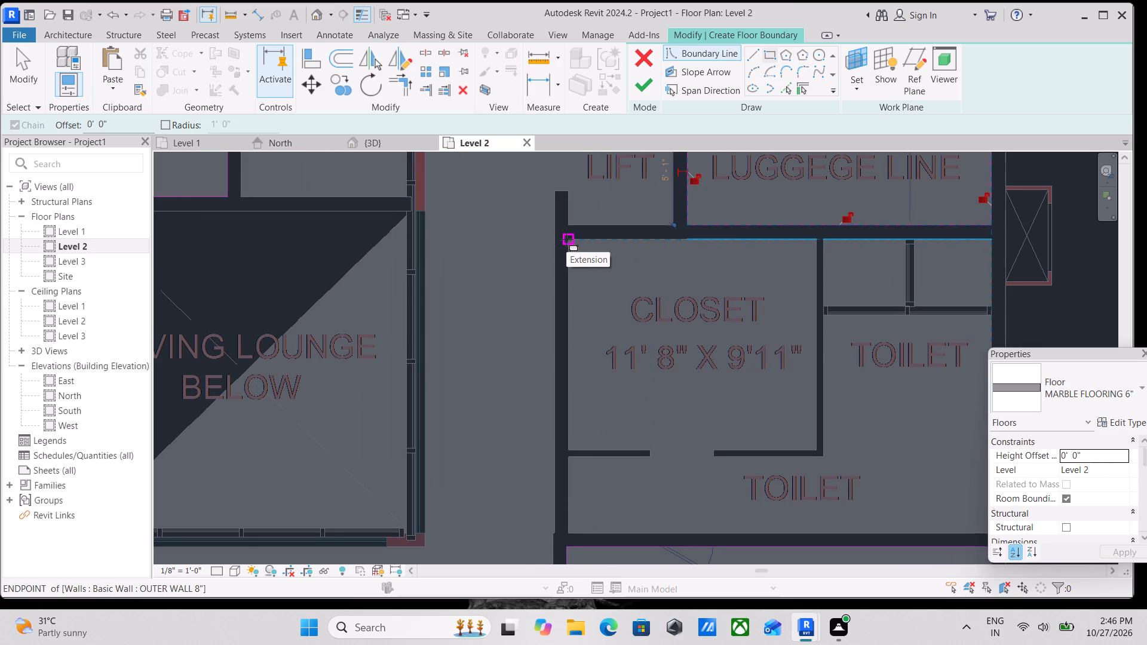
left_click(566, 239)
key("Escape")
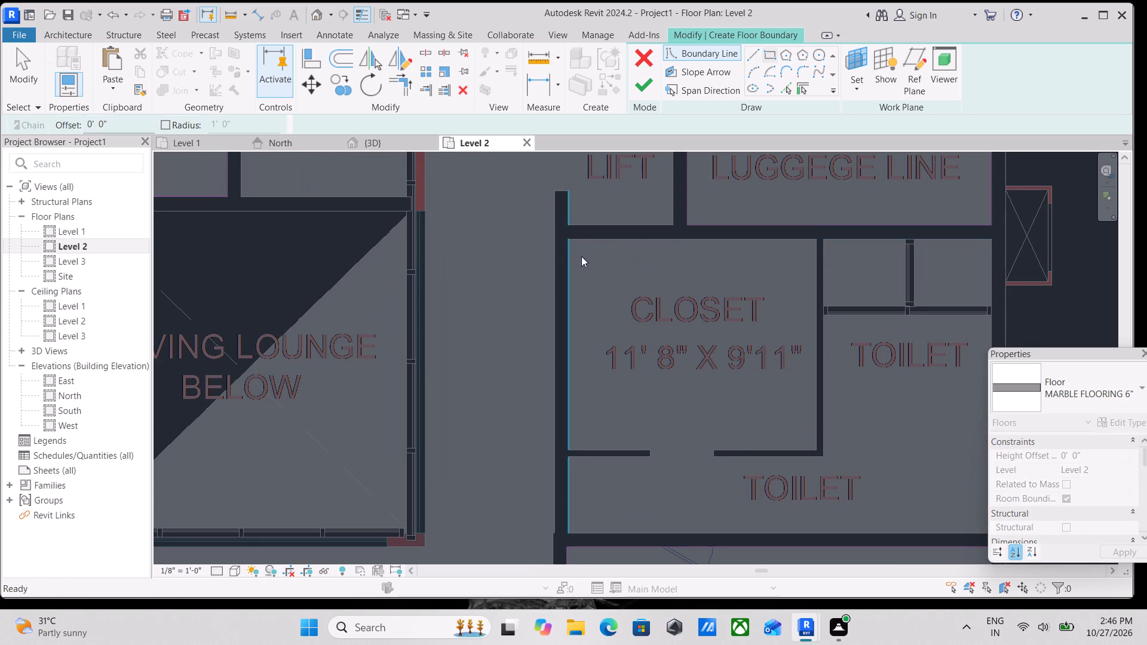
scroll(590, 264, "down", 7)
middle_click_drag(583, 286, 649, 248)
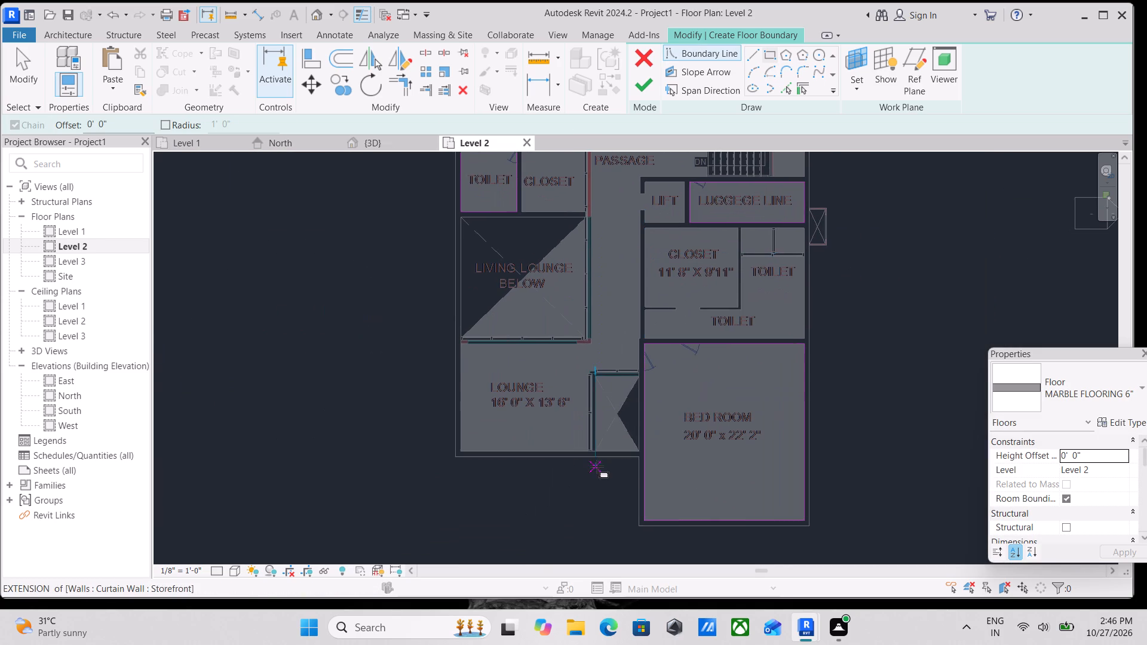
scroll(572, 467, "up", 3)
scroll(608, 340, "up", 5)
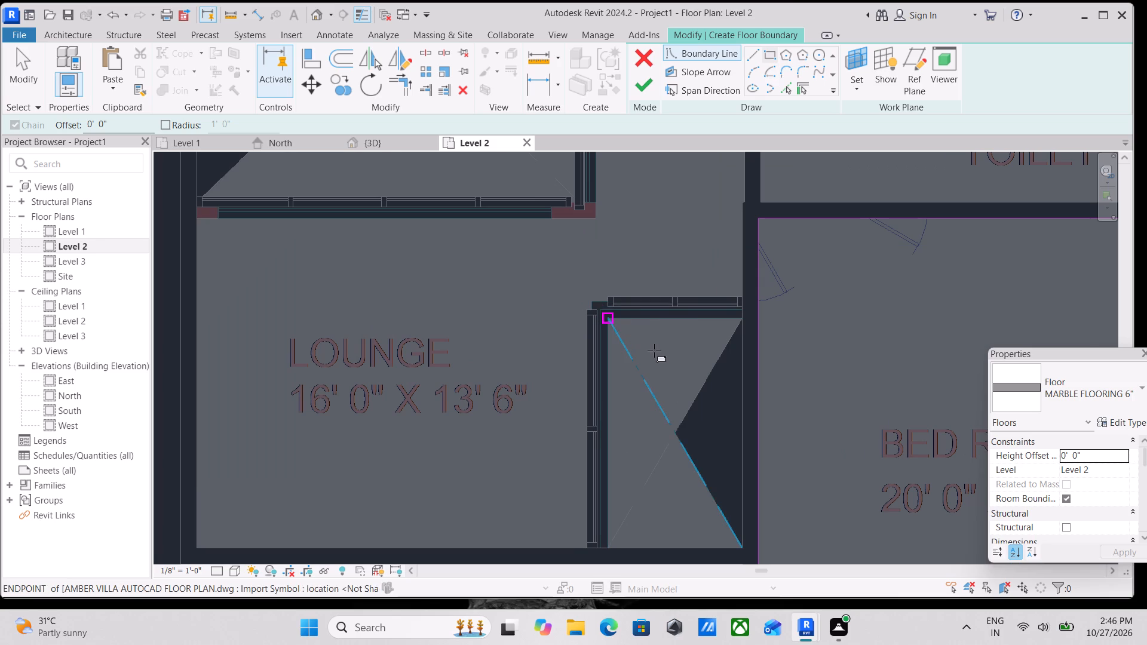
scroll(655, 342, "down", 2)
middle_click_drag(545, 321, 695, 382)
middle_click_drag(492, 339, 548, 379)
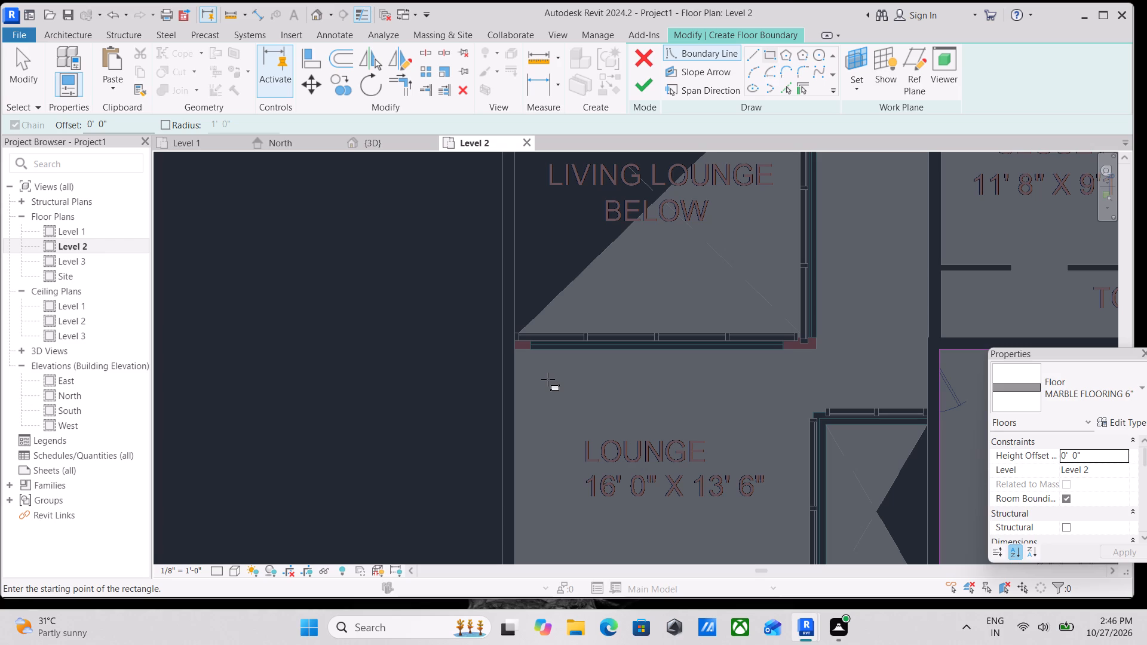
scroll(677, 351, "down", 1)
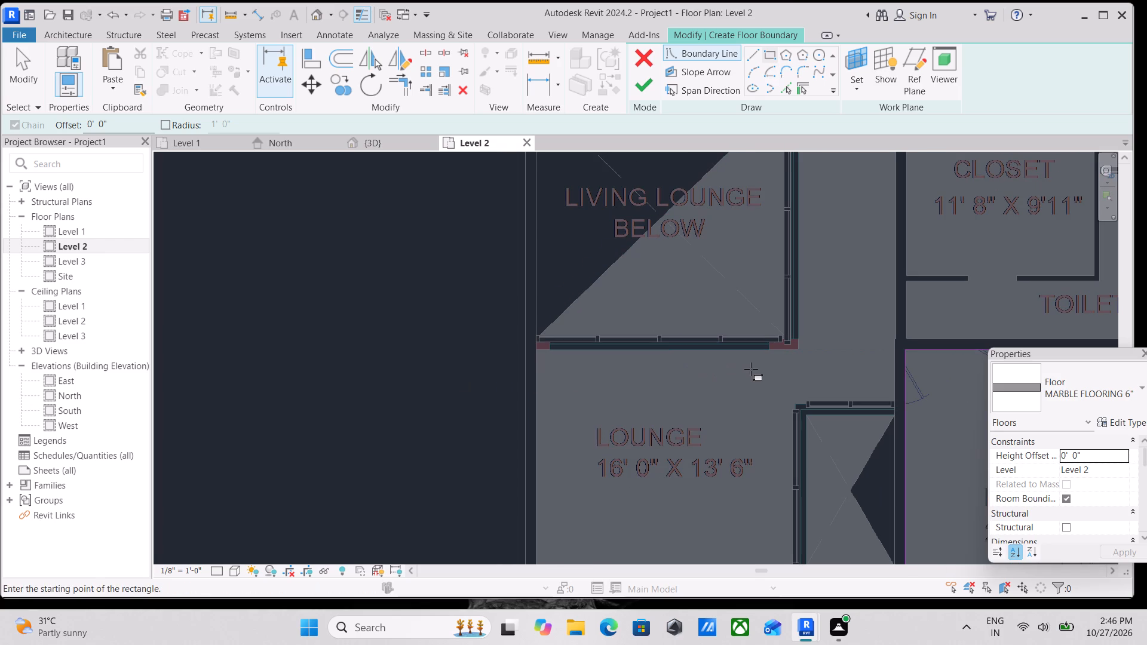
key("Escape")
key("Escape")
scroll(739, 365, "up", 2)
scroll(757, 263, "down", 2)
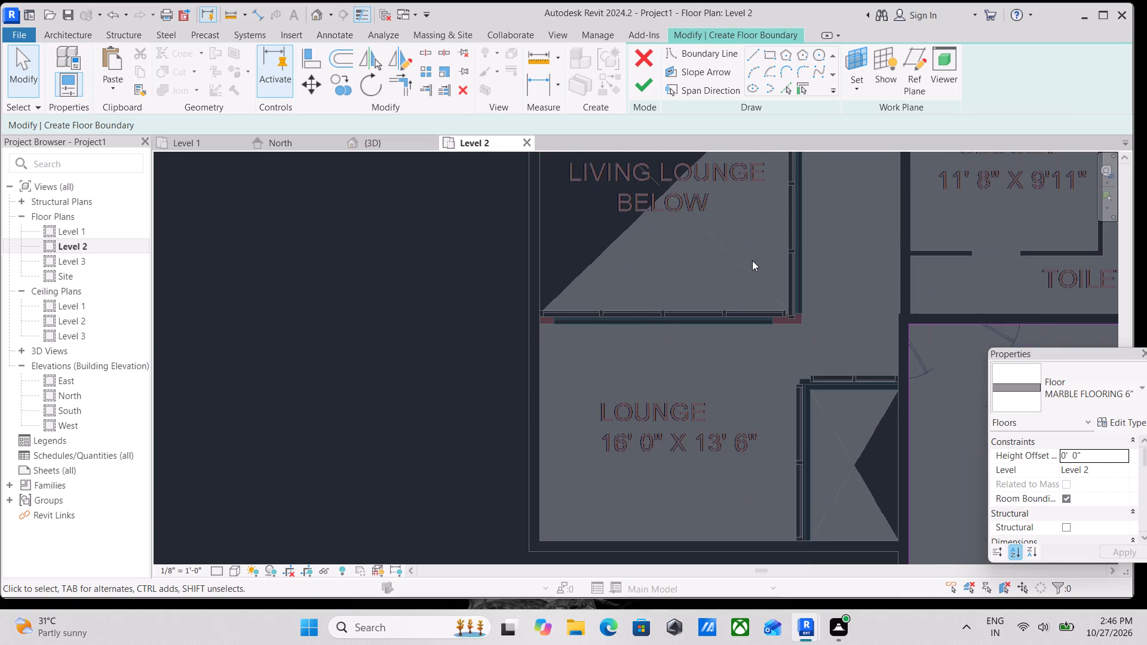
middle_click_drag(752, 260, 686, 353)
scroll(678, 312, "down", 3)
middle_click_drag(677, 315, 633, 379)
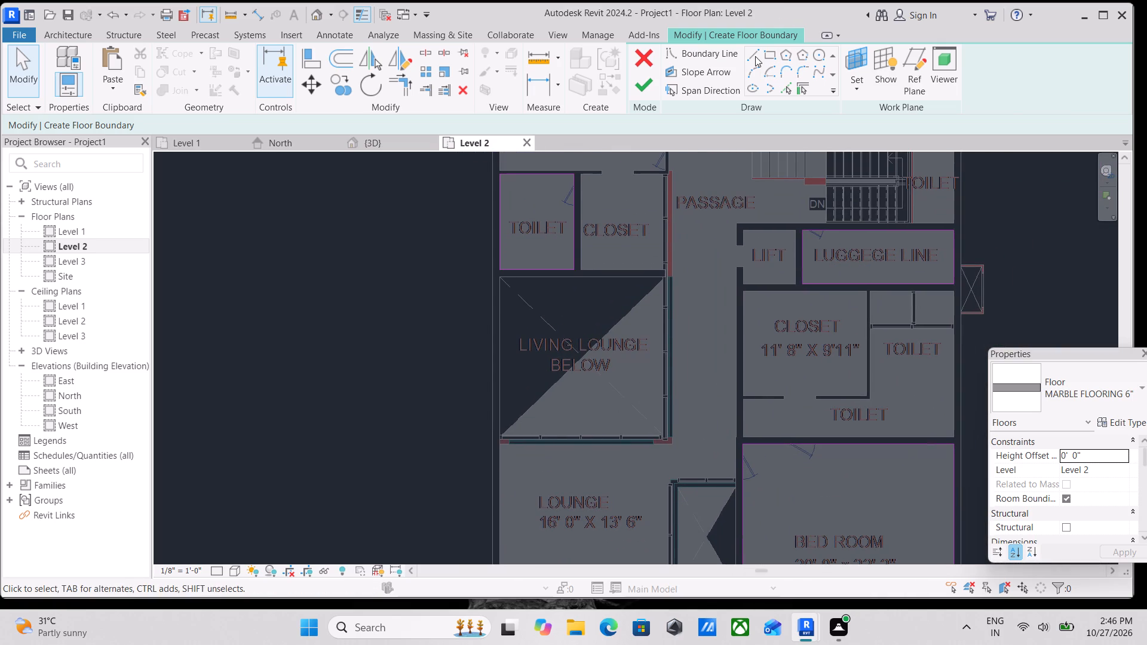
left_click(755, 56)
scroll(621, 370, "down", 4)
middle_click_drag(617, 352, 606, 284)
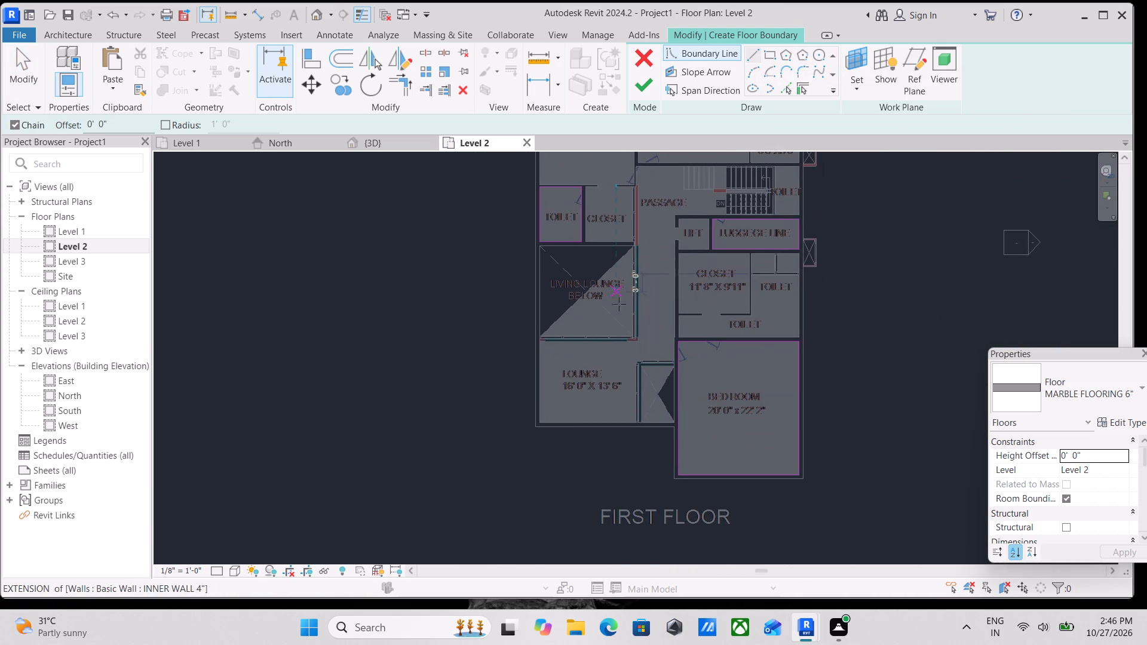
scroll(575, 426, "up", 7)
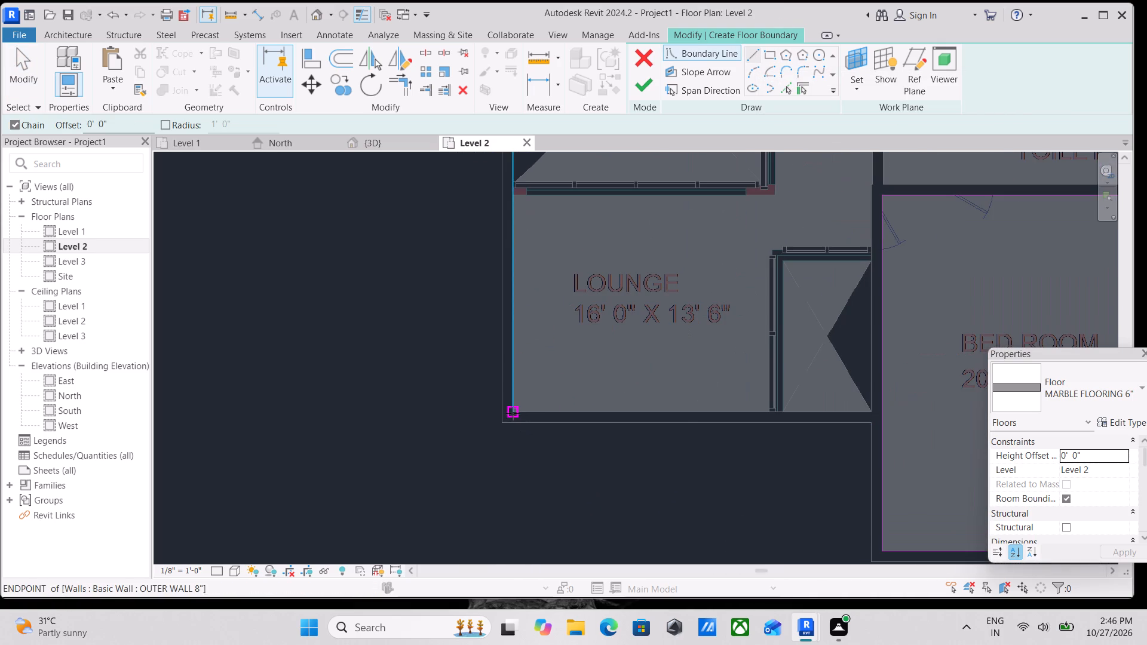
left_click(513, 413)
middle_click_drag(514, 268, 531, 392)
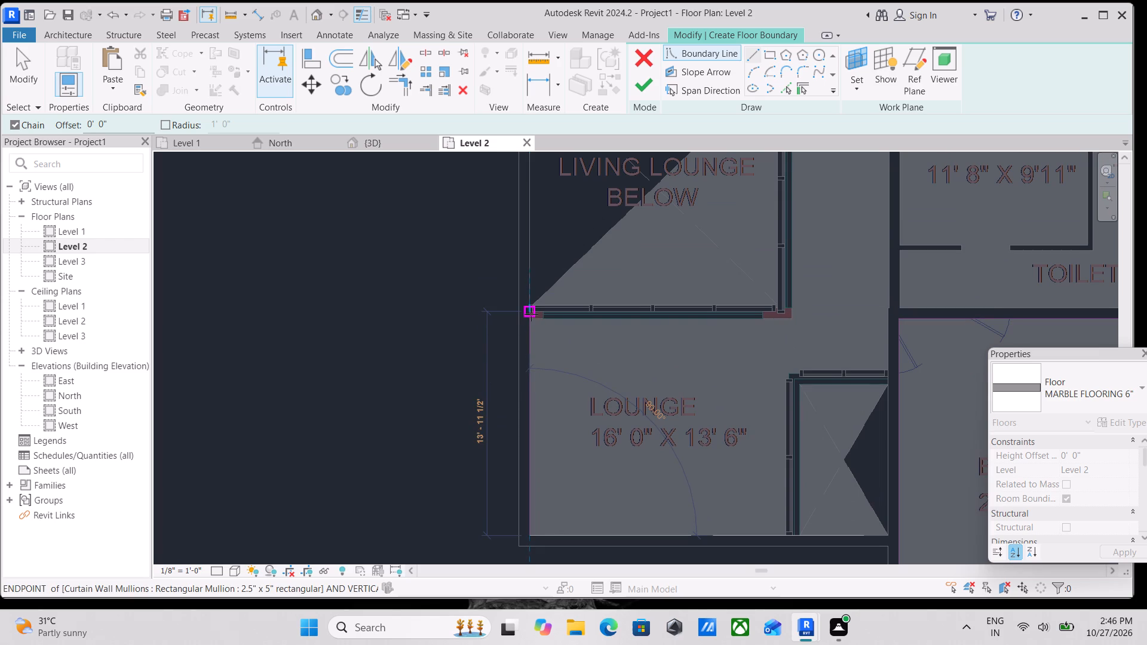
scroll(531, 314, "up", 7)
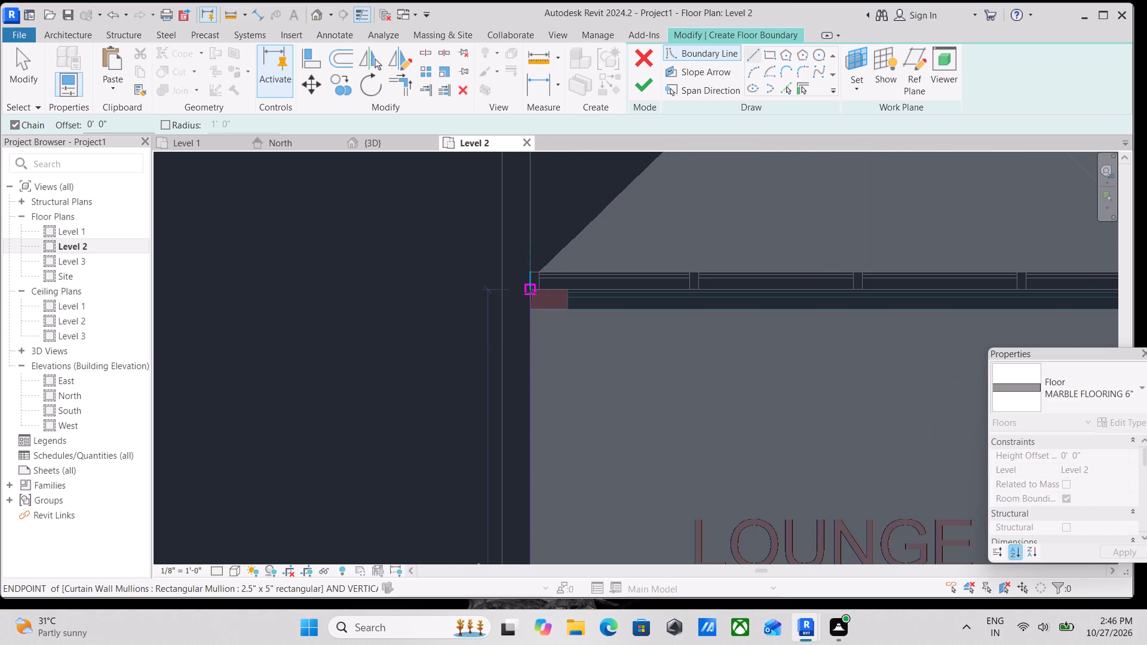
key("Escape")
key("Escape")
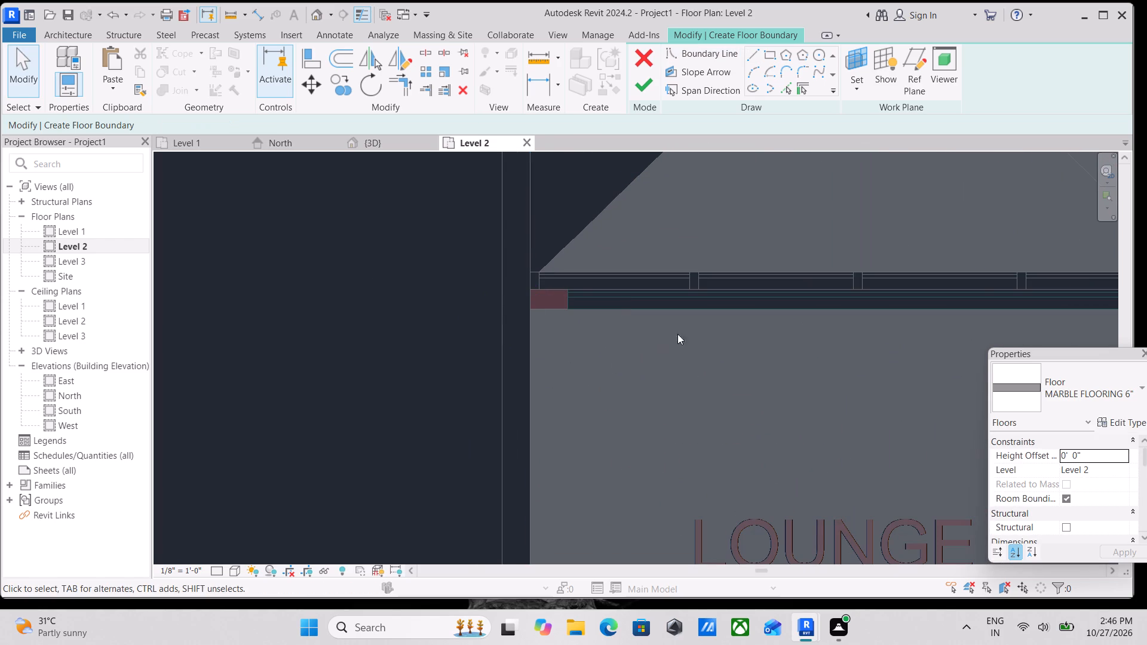
Sketch floor boundary lines from the 16'0" x 13'6" lounge's lower outer corner, about 14' up the outer wall and about 15'-4" along the glazing.
key("Escape")
scroll(707, 320, "down", 5)
middle_click_drag(716, 324, 578, 308)
scroll(709, 329, "down", 1)
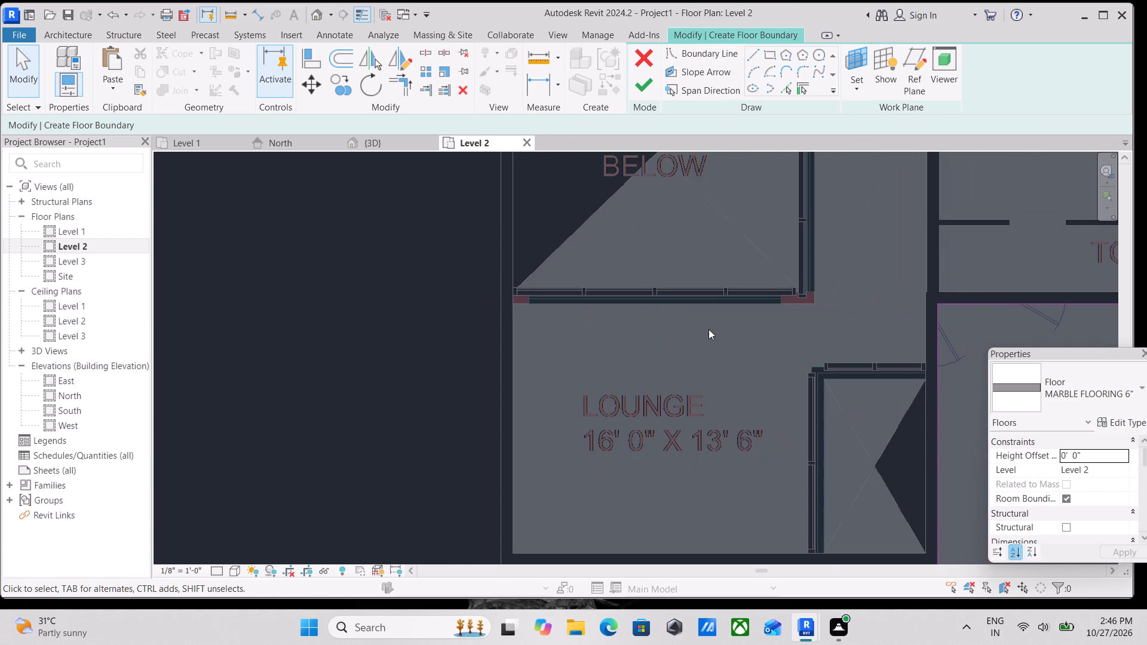
scroll(709, 329, "down", 1)
middle_click_drag(703, 340, 694, 536)
middle_click_drag(694, 460, 716, 395)
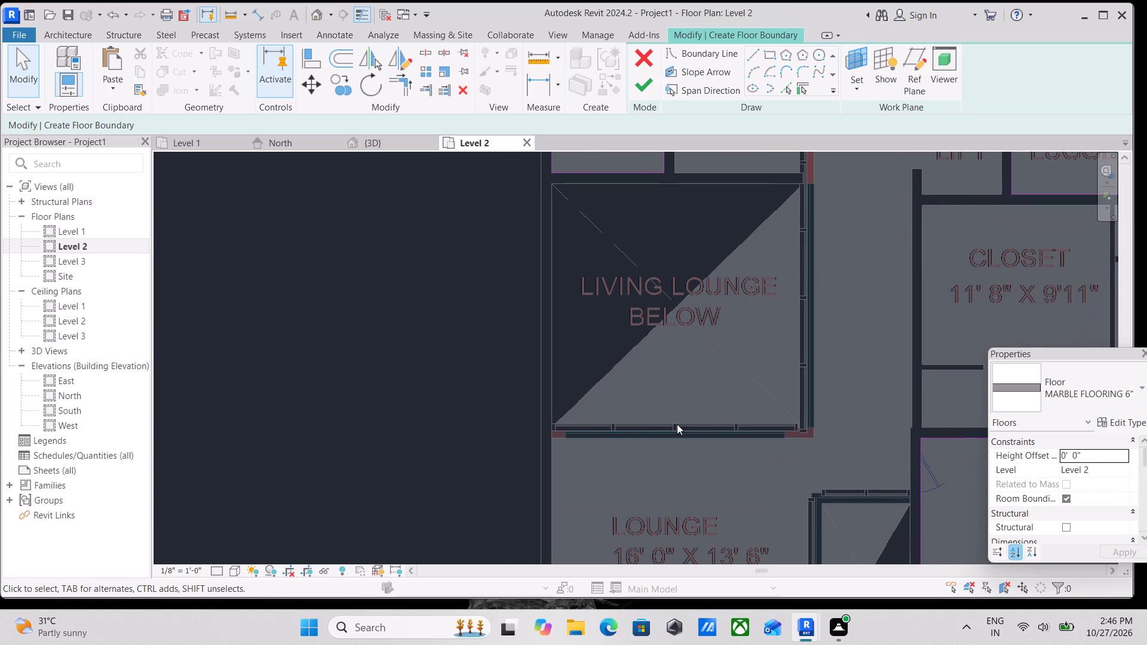
middle_click_drag(587, 455, 603, 408)
scroll(620, 365, "down", 1)
scroll(649, 451, "down", 2)
middle_click_drag(646, 447, 669, 349)
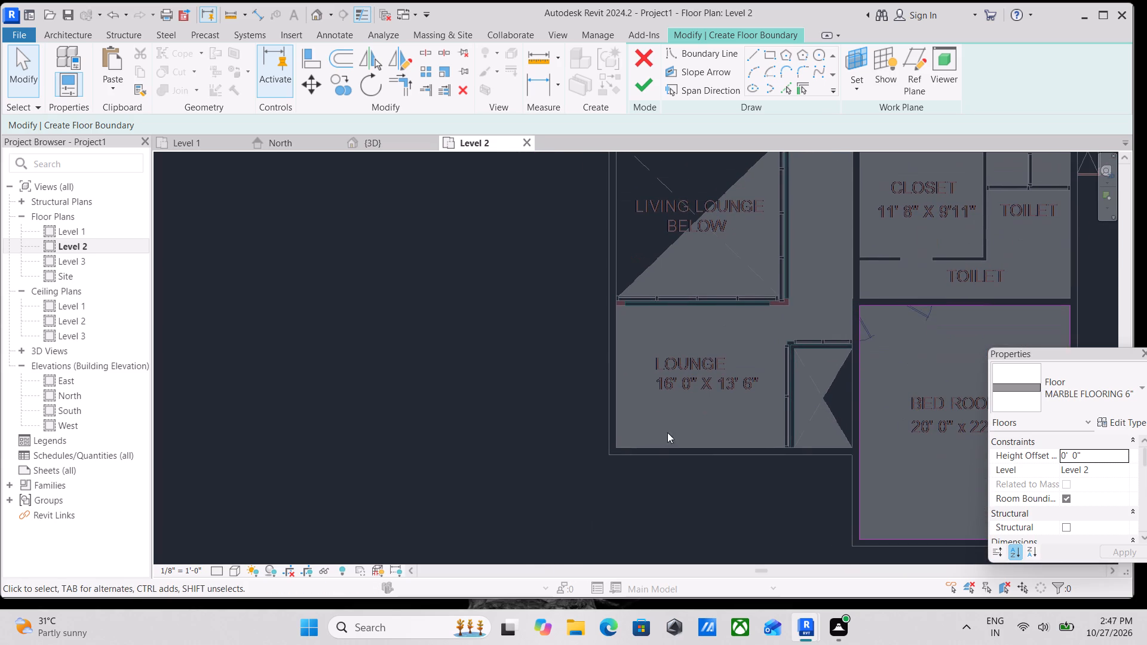
scroll(611, 459, "up", 2)
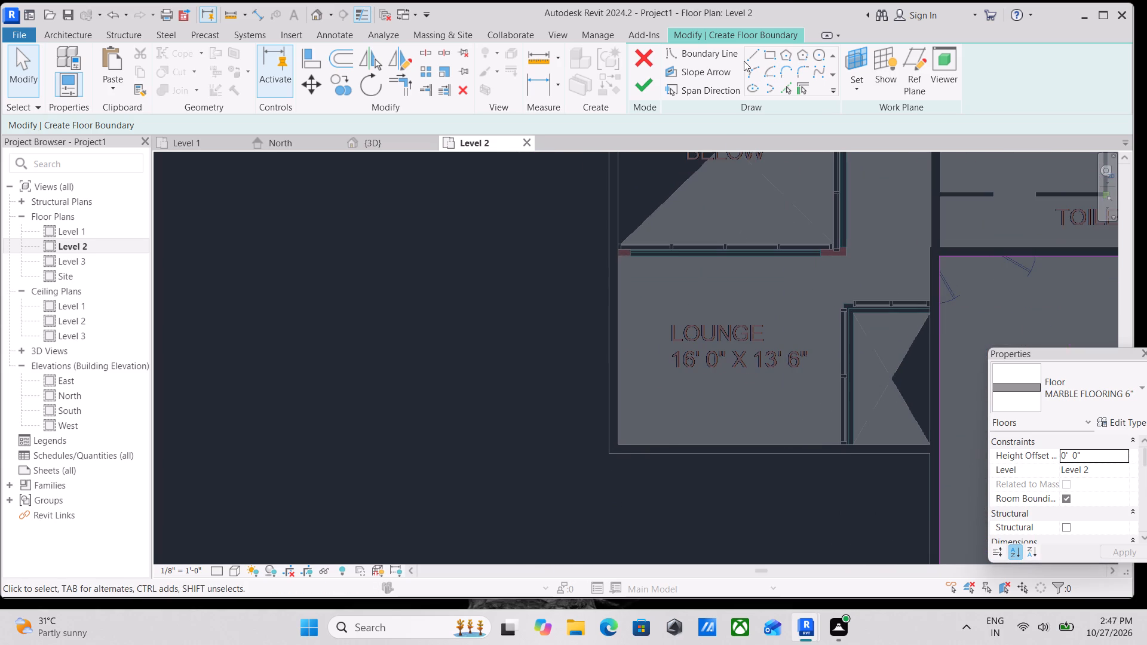
left_click(750, 58)
scroll(651, 365, "up", 1)
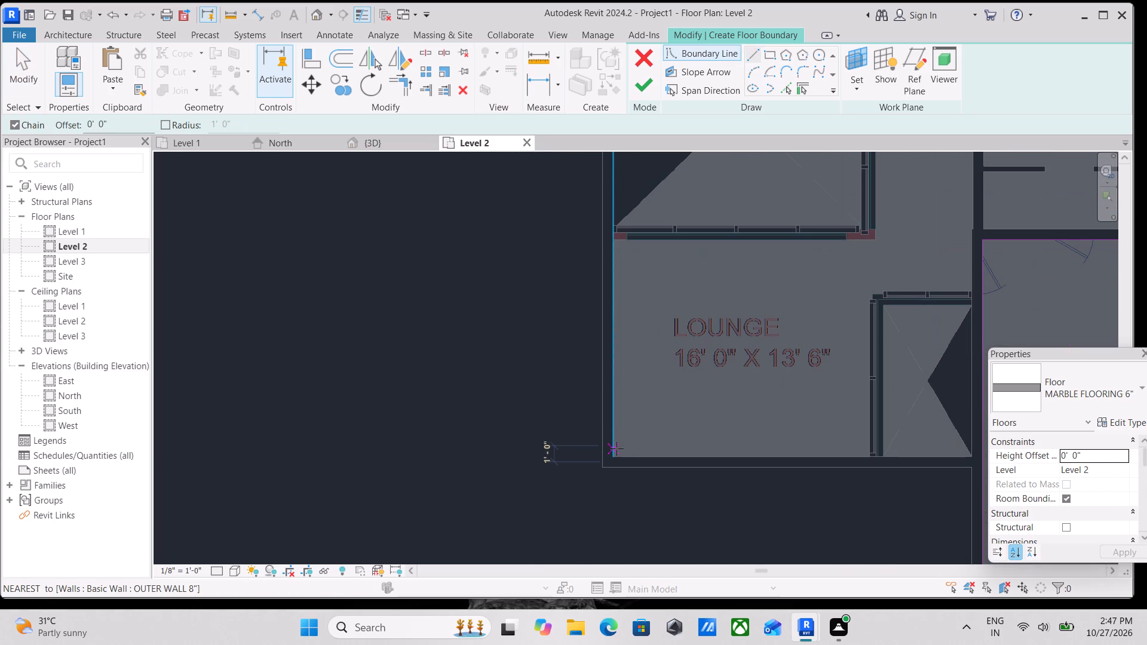
left_click(612, 452)
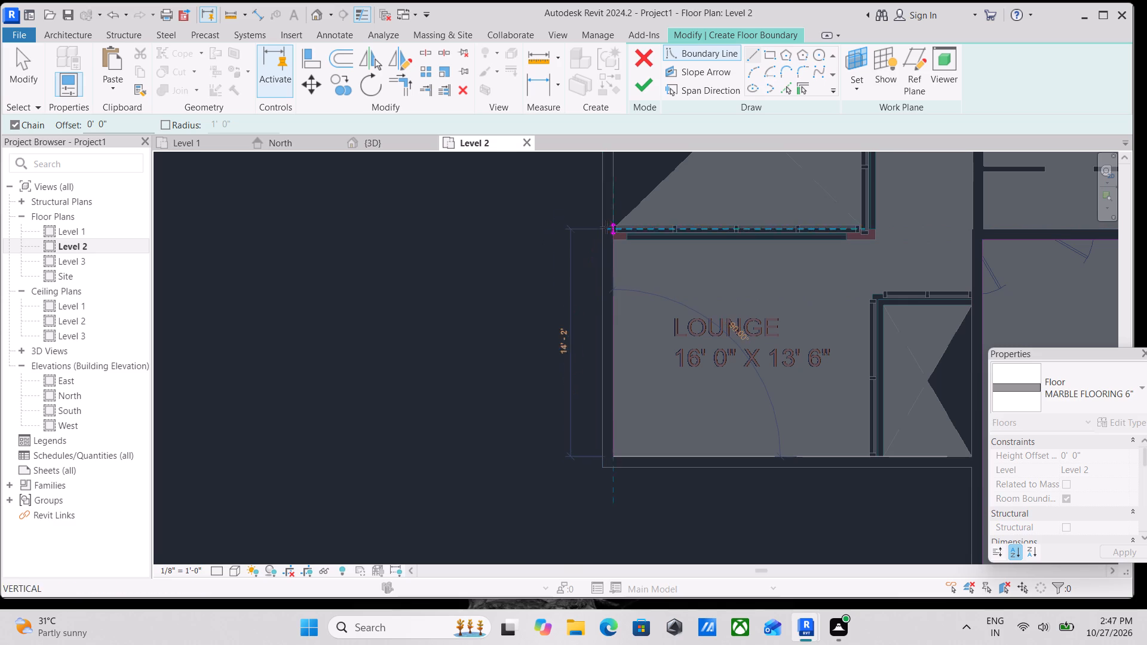
scroll(613, 240, "up", 6)
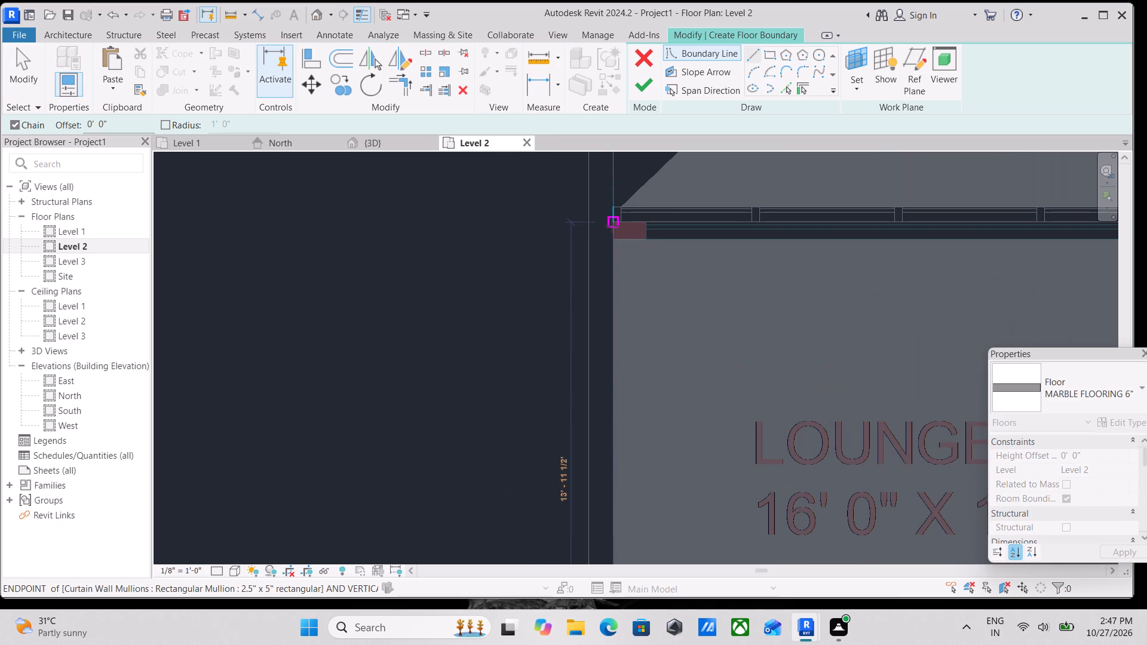
left_click(612, 226)
middle_click_drag(779, 213, 597, 217)
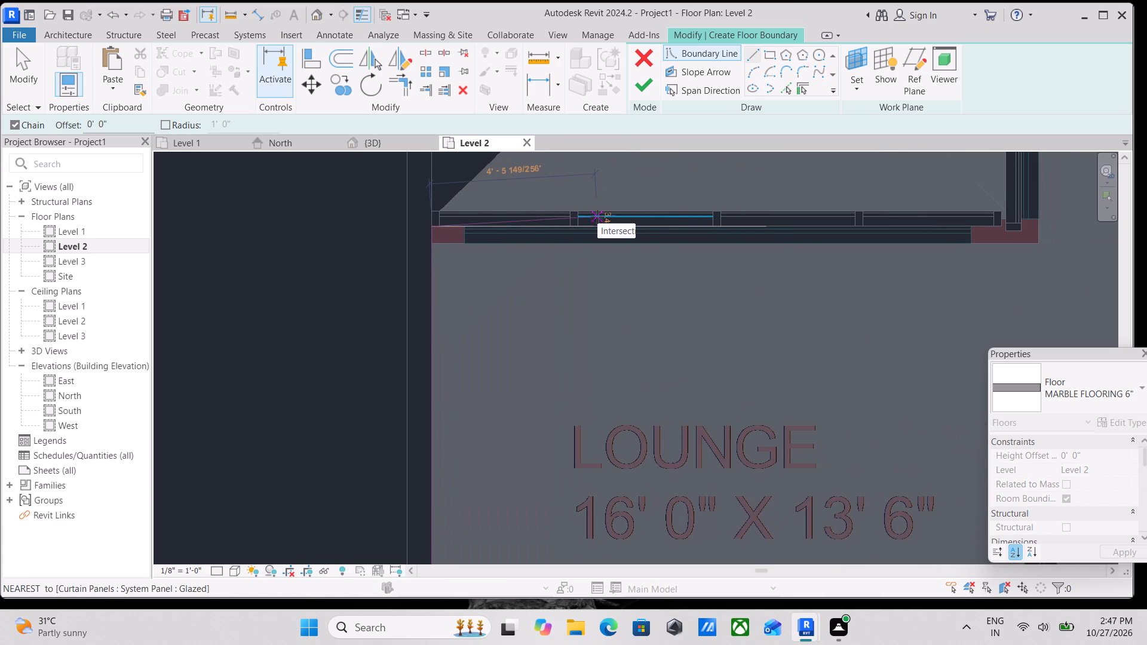
scroll(612, 228, "down", 2)
middle_click_drag(621, 235, 511, 257)
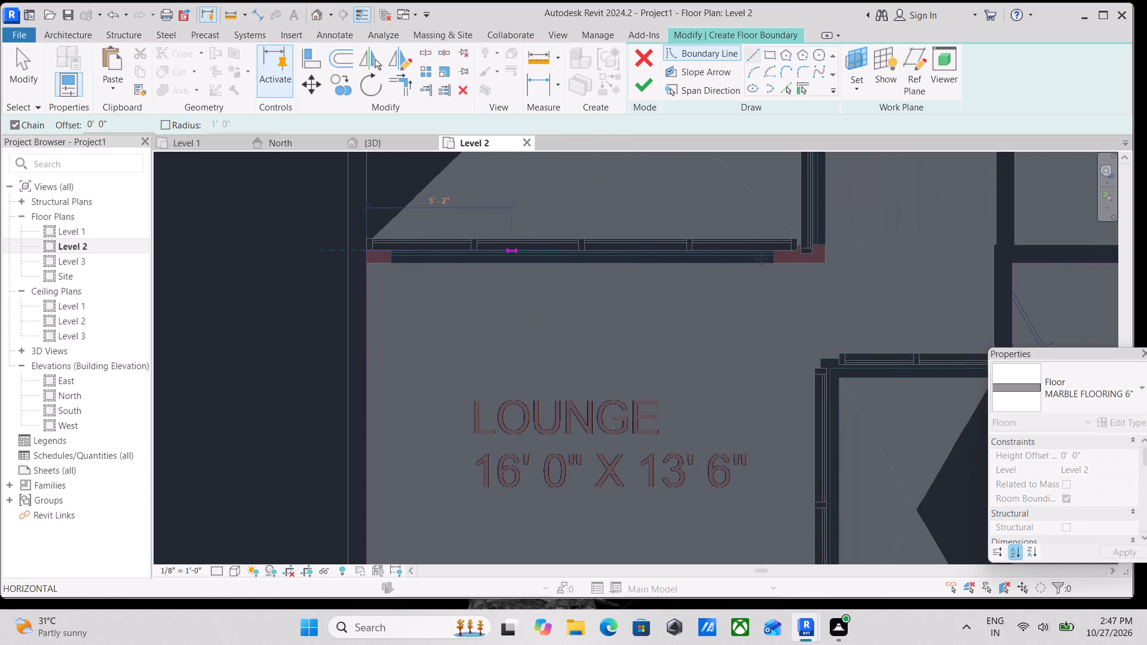
scroll(811, 260, "up", 3)
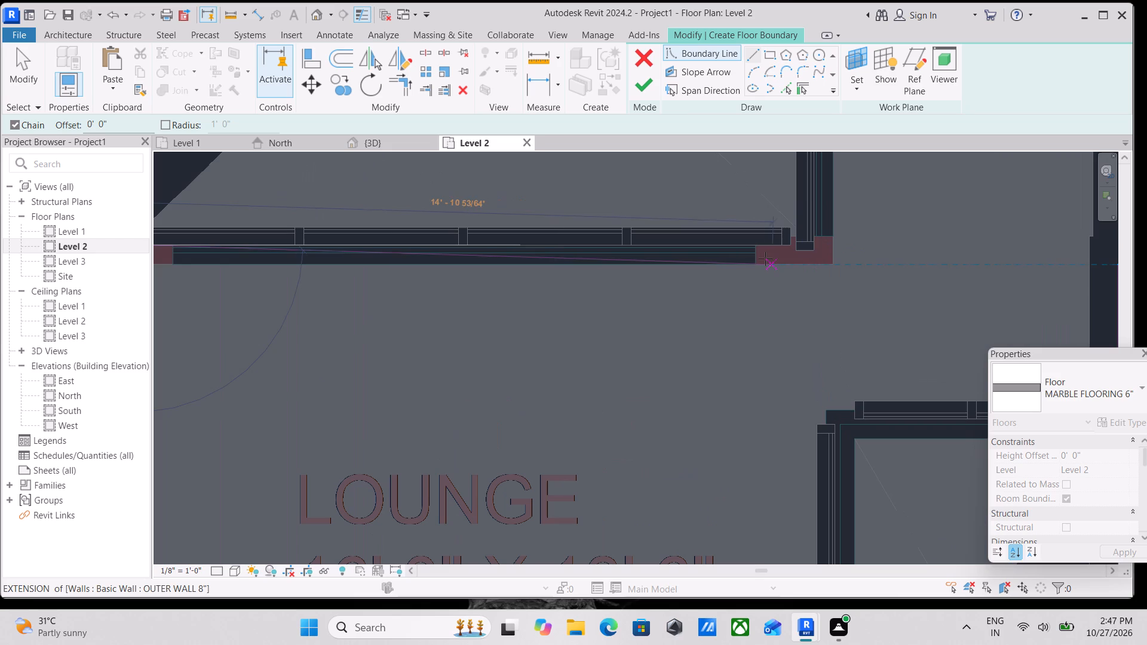
left_click(790, 250)
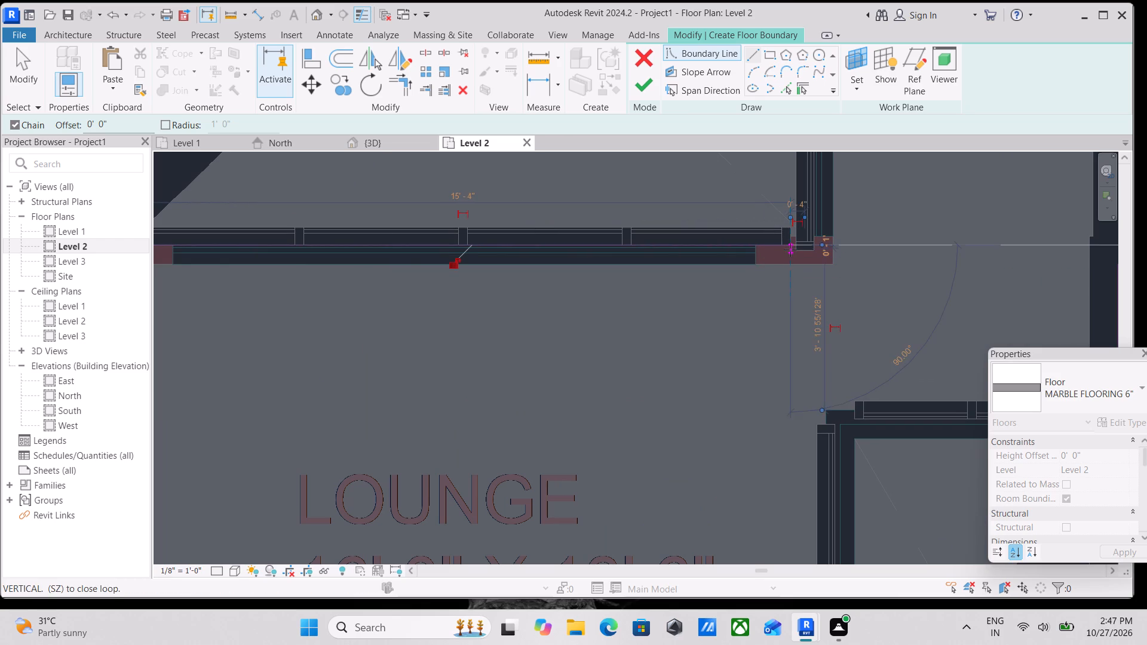
Continue the floor boundary around the end mullion at the corner of the living-lounge glazing, including its 1 1/2" return.
scroll(790, 250, "up", 4)
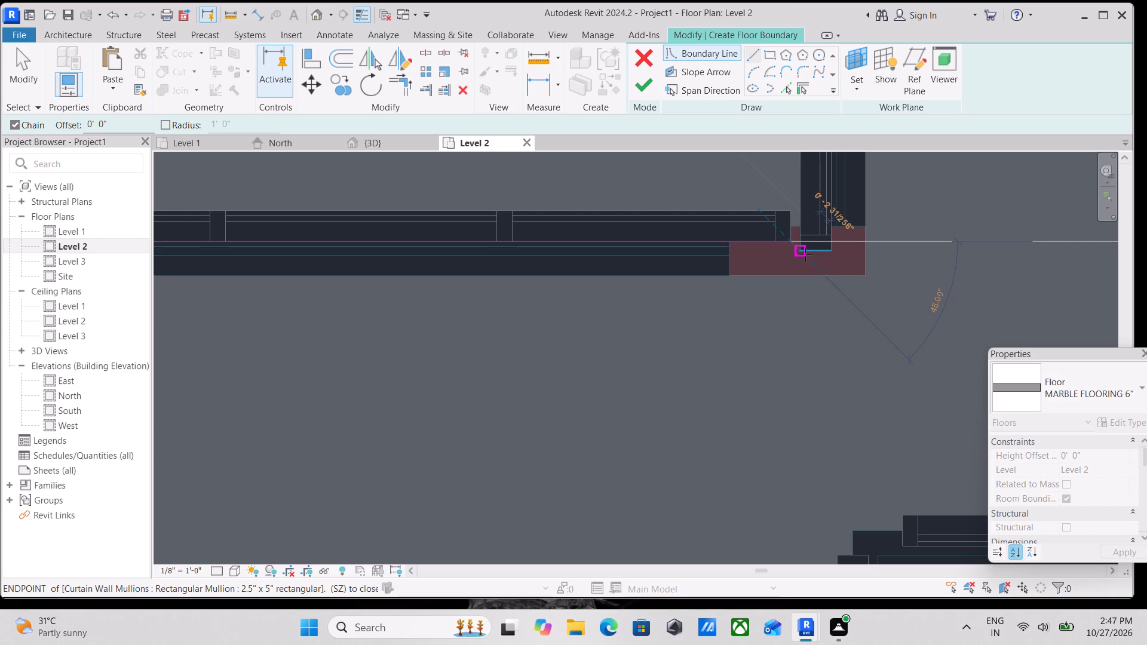
scroll(805, 254, "up", 3)
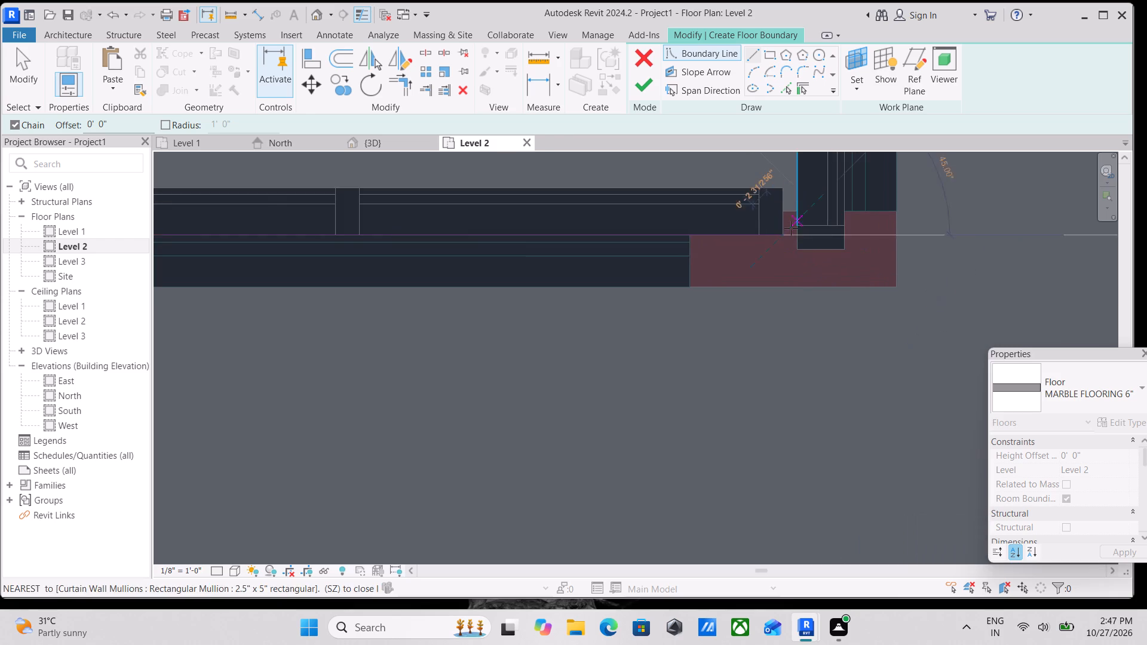
scroll(791, 228, "up", 7)
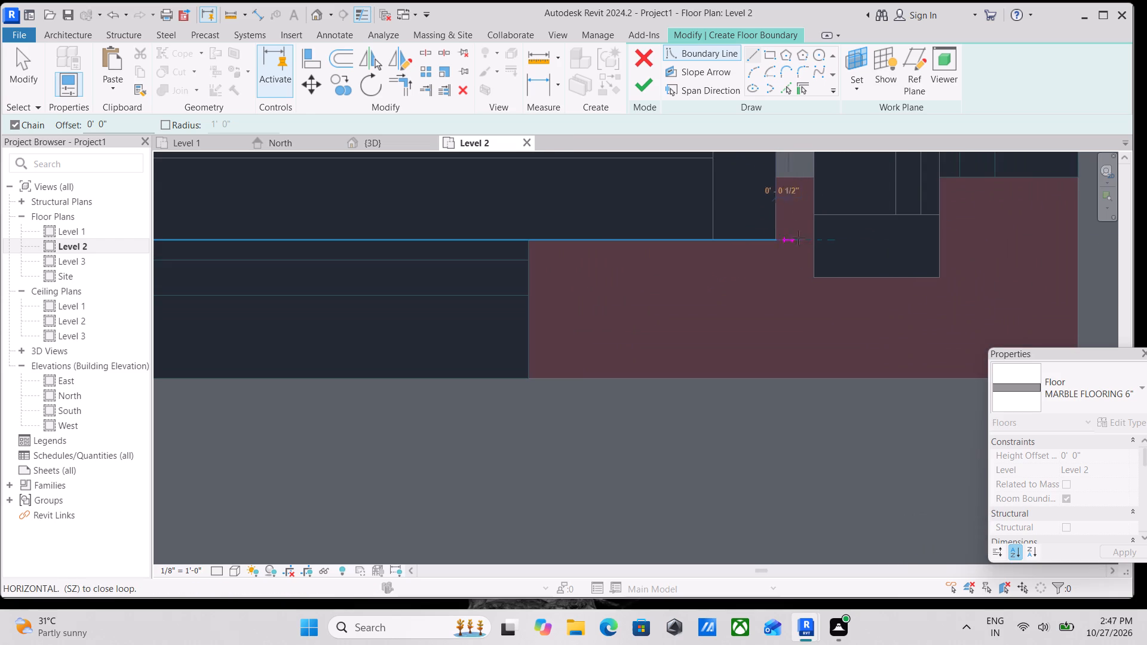
left_click(814, 238)
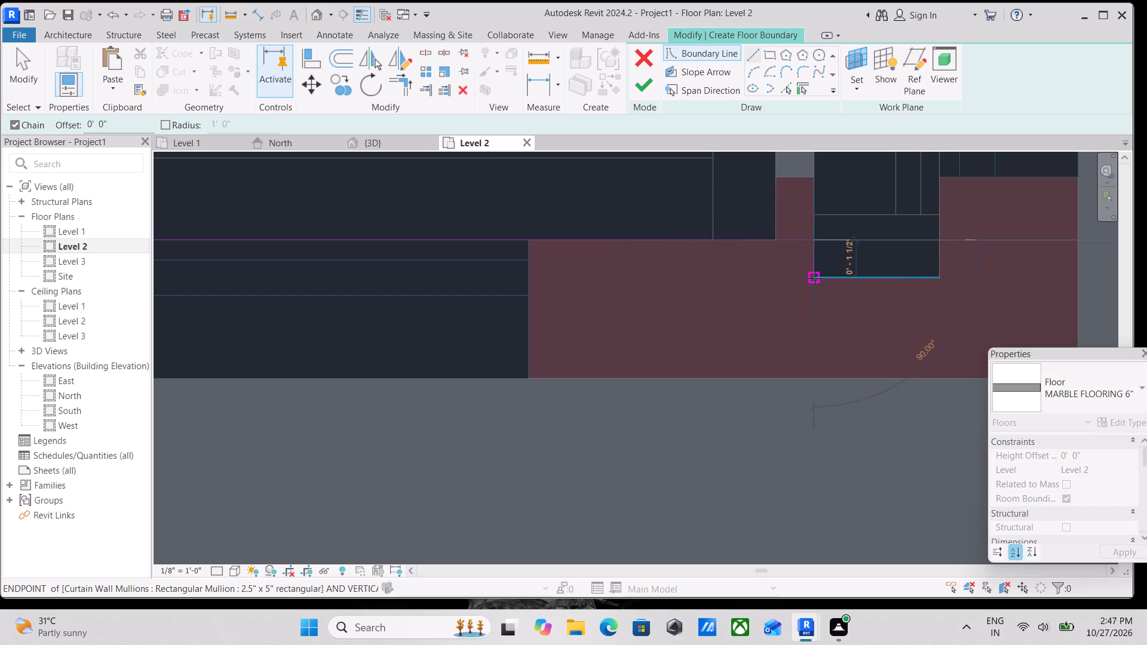
left_click(815, 278)
left_click(937, 278)
Continue the floor boundary up the passage side of the glazing past the closet, following the wall jog to the passage's upper corner.
scroll(939, 210, "down", 1)
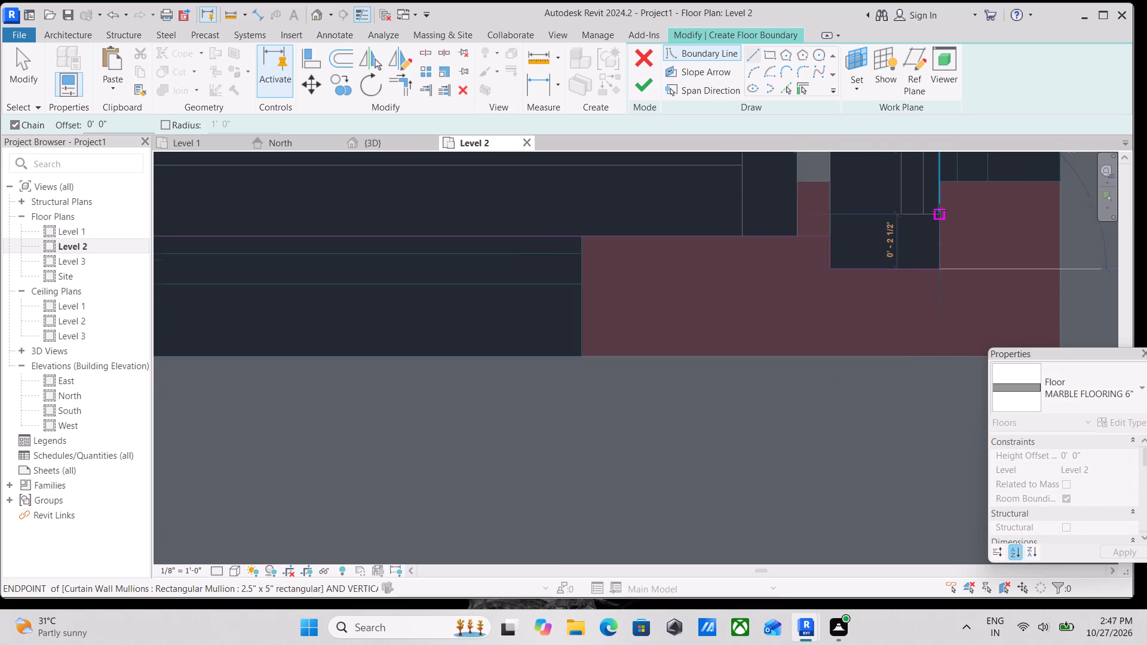
middle_click_drag(928, 234, 854, 538)
scroll(875, 292, "down", 4)
middle_click_drag(873, 296, 871, 561)
scroll(871, 561, "up", 1)
scroll(919, 297, "down", 5)
middle_click_drag(911, 305, 855, 530)
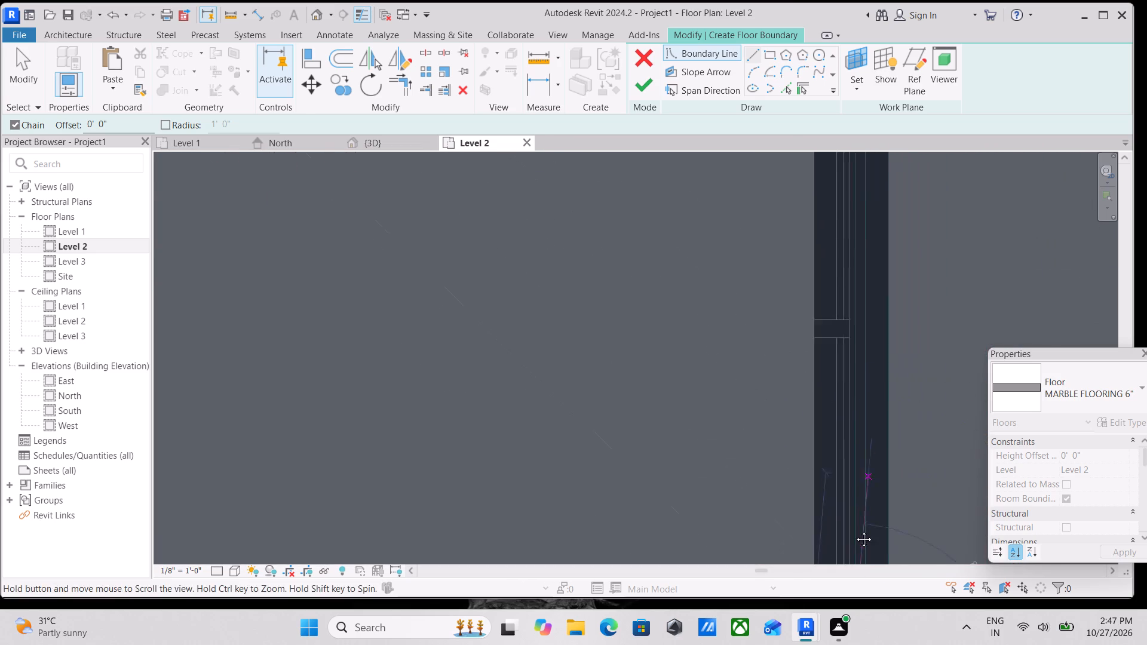
middle_click_drag(855, 530, 849, 563)
scroll(850, 563, "up", 1)
scroll(842, 300, "down", 8)
middle_click_drag(841, 300, 842, 386)
scroll(845, 360, "up", 1)
scroll(849, 110, "down", 3)
middle_click_drag(839, 127, 808, 342)
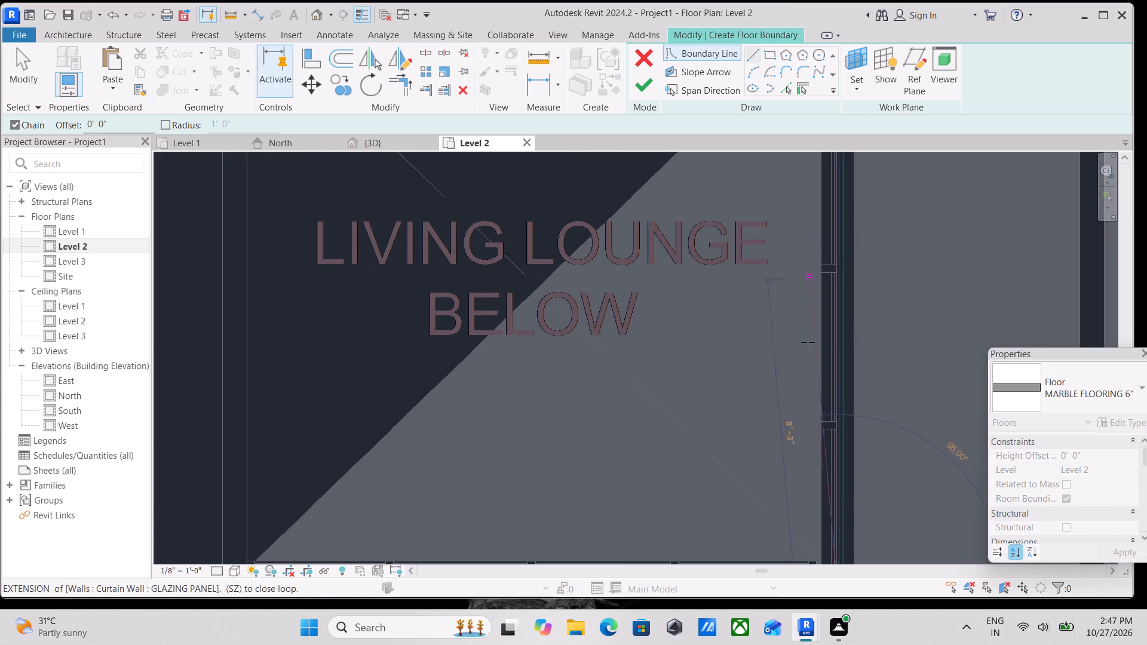
middle_click_drag(808, 342, 805, 424)
scroll(805, 424, "up", 1)
scroll(858, 271, "down", 4)
middle_click_drag(838, 287, 761, 598)
scroll(757, 298, "down", 3)
middle_click_drag(758, 323, 760, 360)
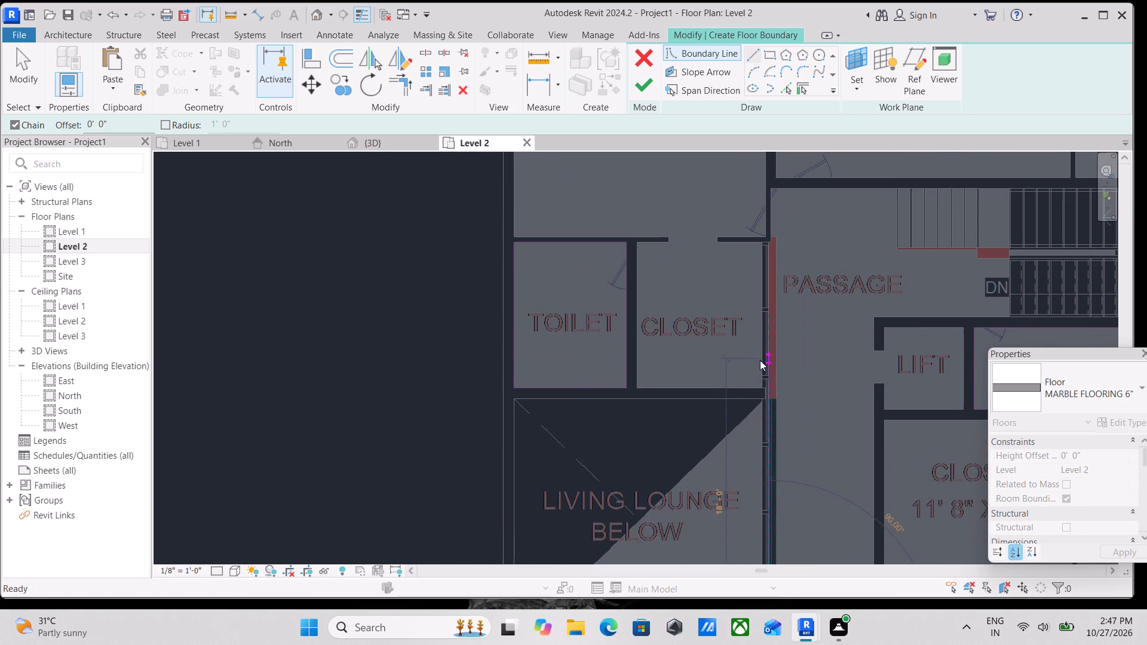
scroll(768, 241, "up", 7)
scroll(775, 292, "up", 2)
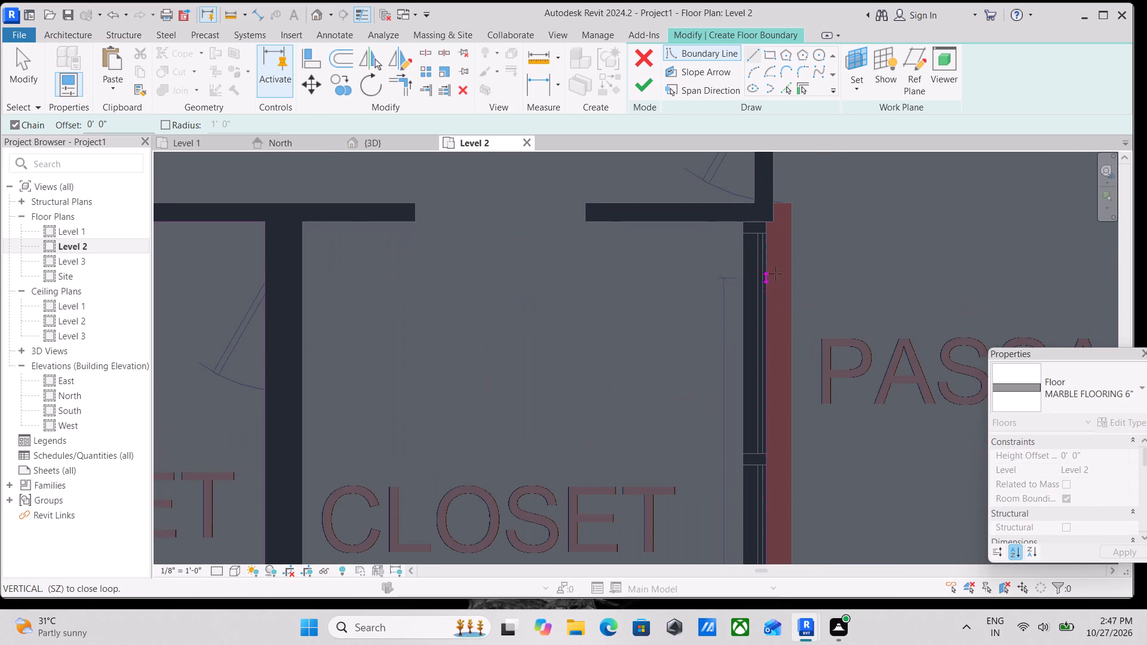
left_click(769, 225)
scroll(770, 225, "up", 4)
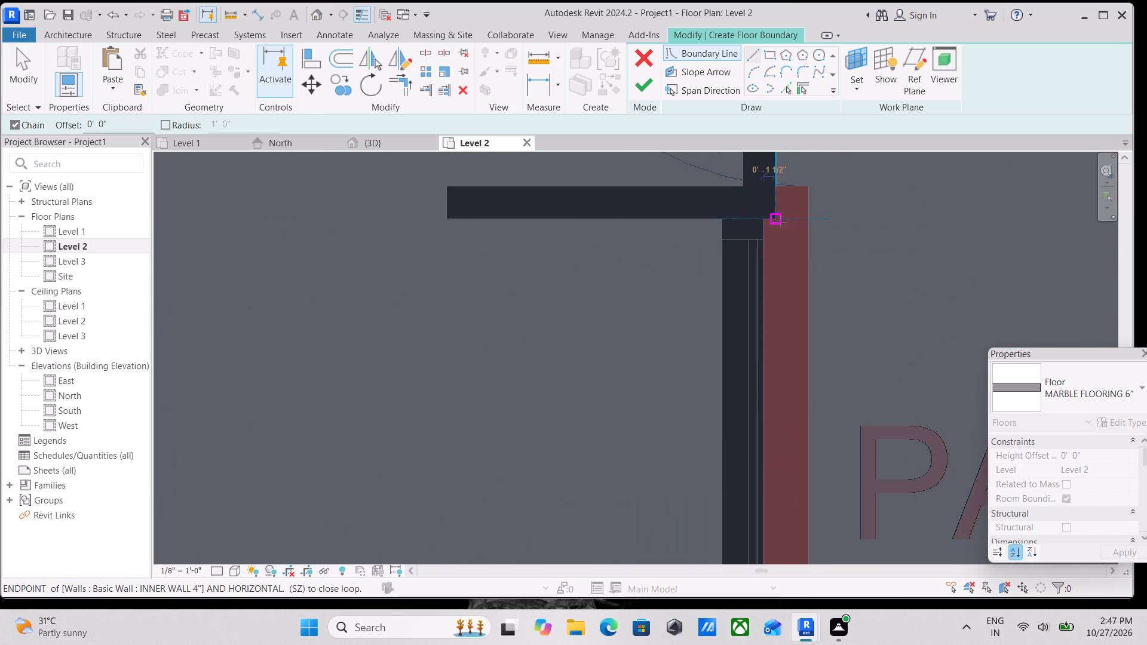
left_click(778, 221)
scroll(775, 191, "down", 2)
middle_click_drag(770, 205, 752, 563)
scroll(761, 400, "down", 3)
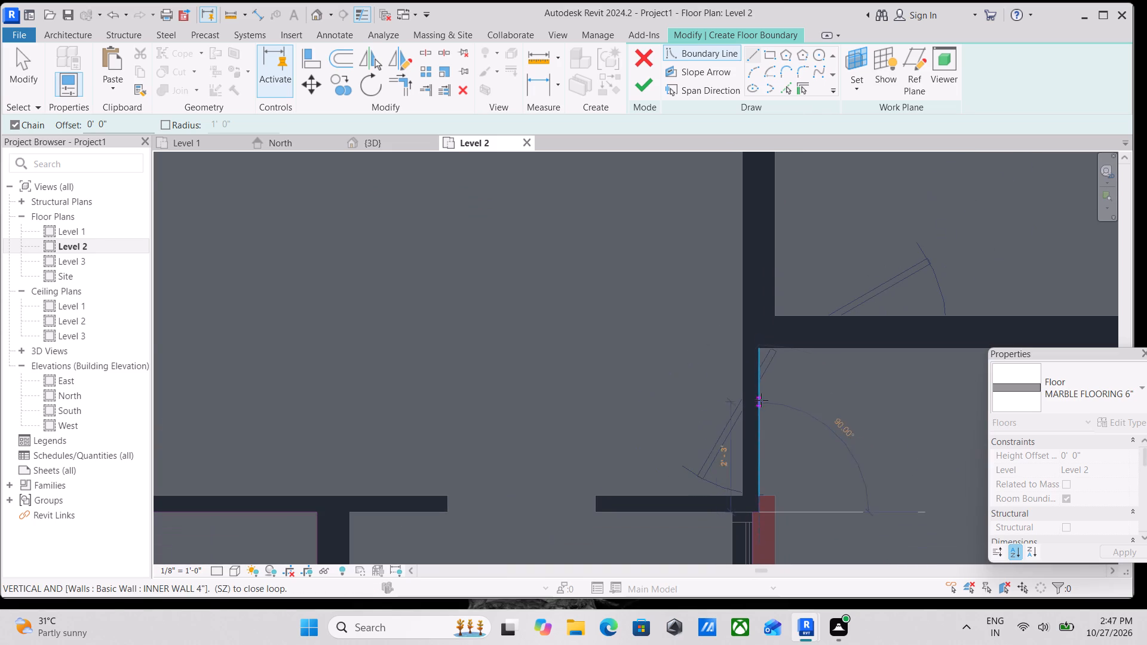
left_click(765, 348)
Continue the floor boundary about 14'-10" along the passage's upper wall to the stair, and 8'-0" down the stair's edge.
middle_click_drag(928, 354, 659, 299)
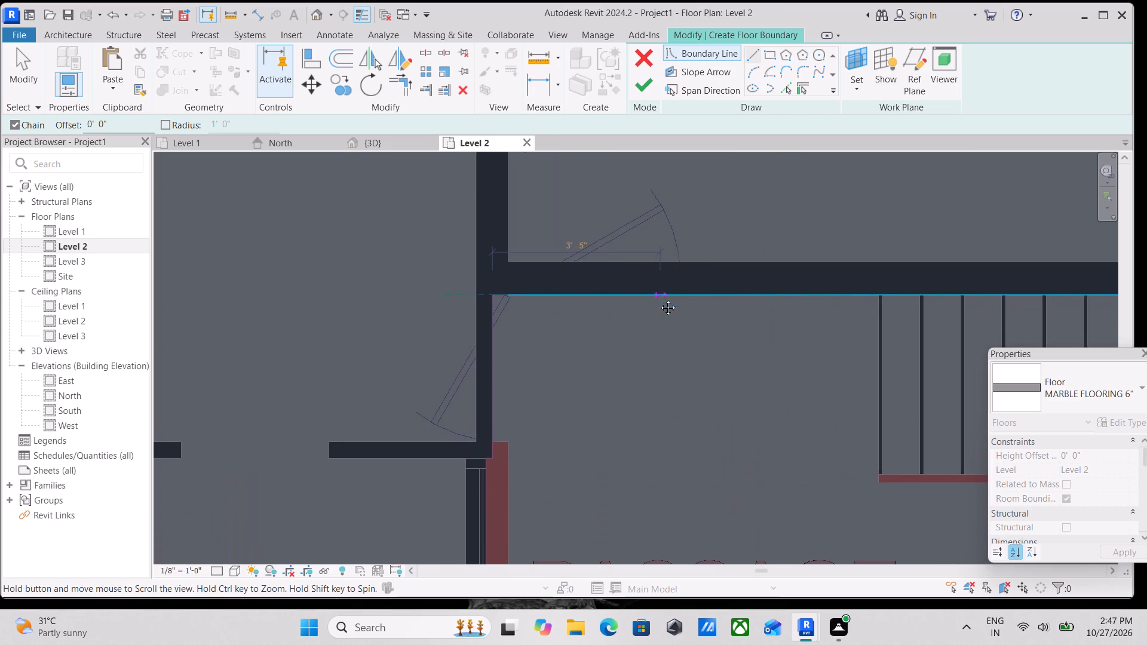
middle_click_drag(659, 299, 658, 298)
scroll(788, 300, "down", 2)
middle_click_drag(788, 300, 593, 287)
scroll(696, 294, "down", 3)
middle_click_drag(696, 294, 621, 291)
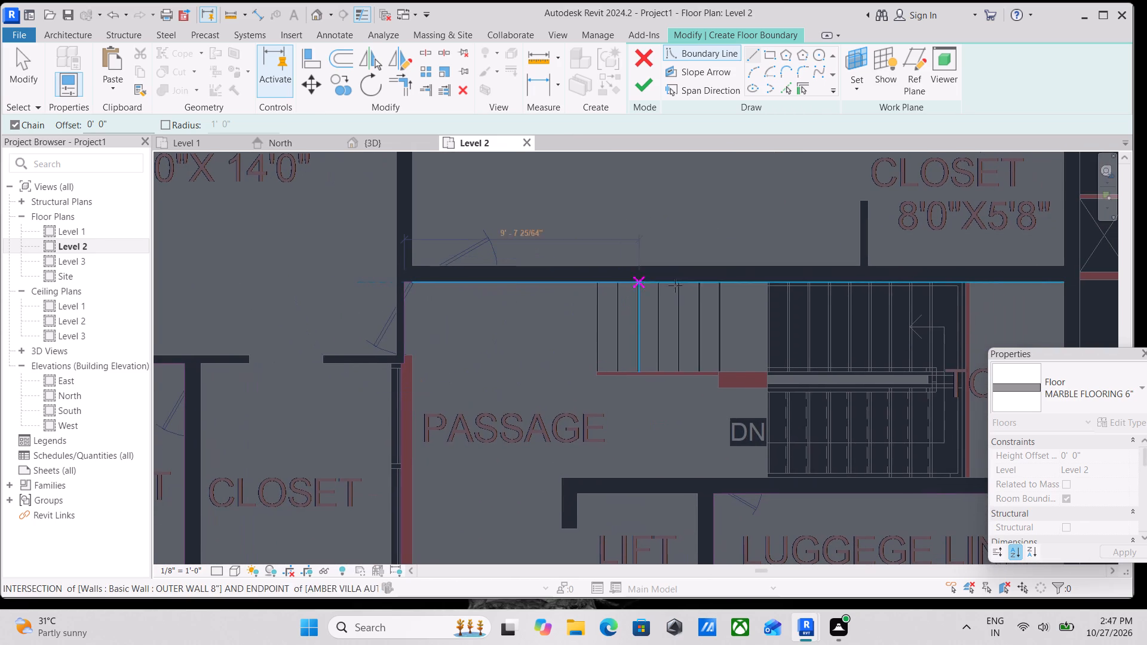
scroll(762, 288, "up", 5)
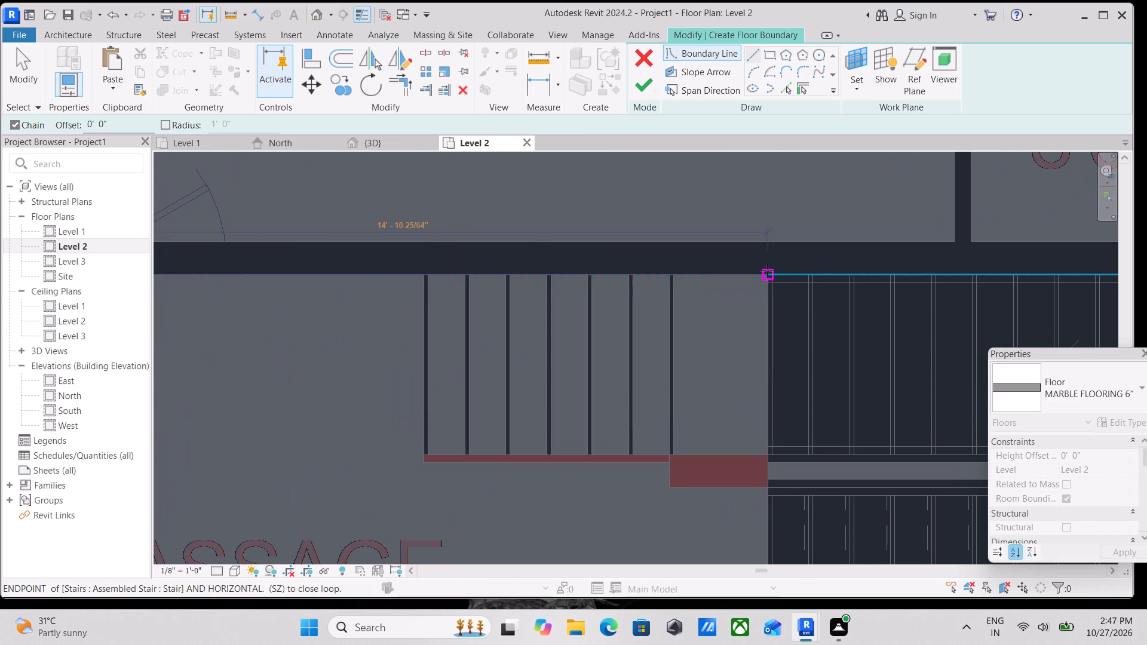
left_click(767, 270)
middle_click_drag(778, 448, 763, 330)
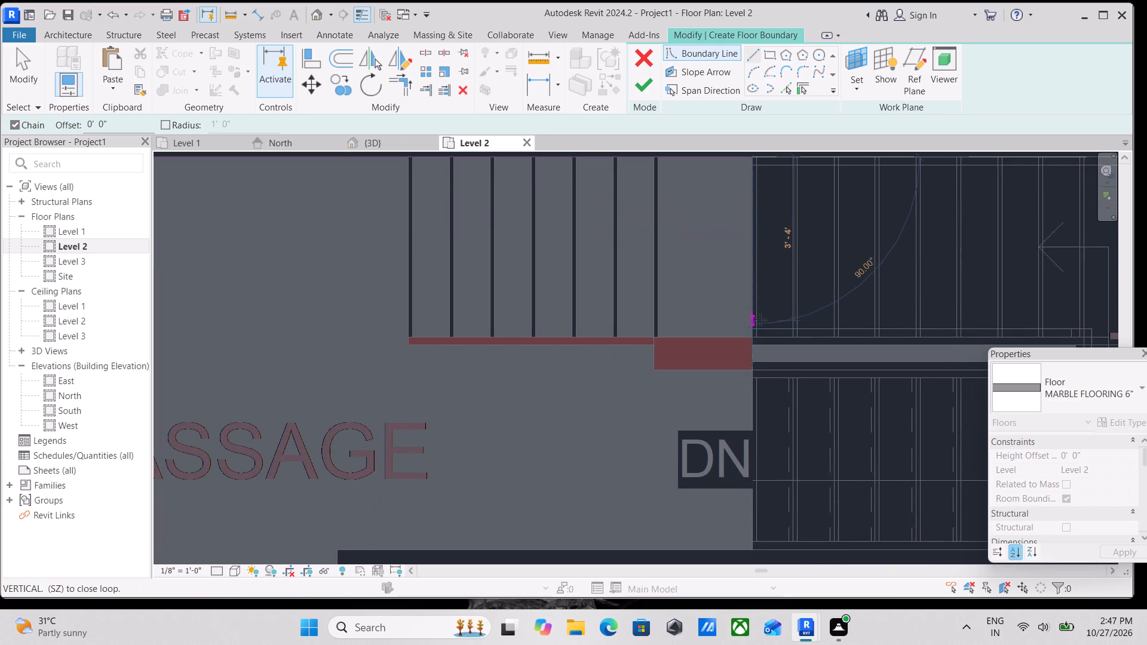
scroll(760, 502, "down", 3)
middle_click_drag(760, 502, 775, 371)
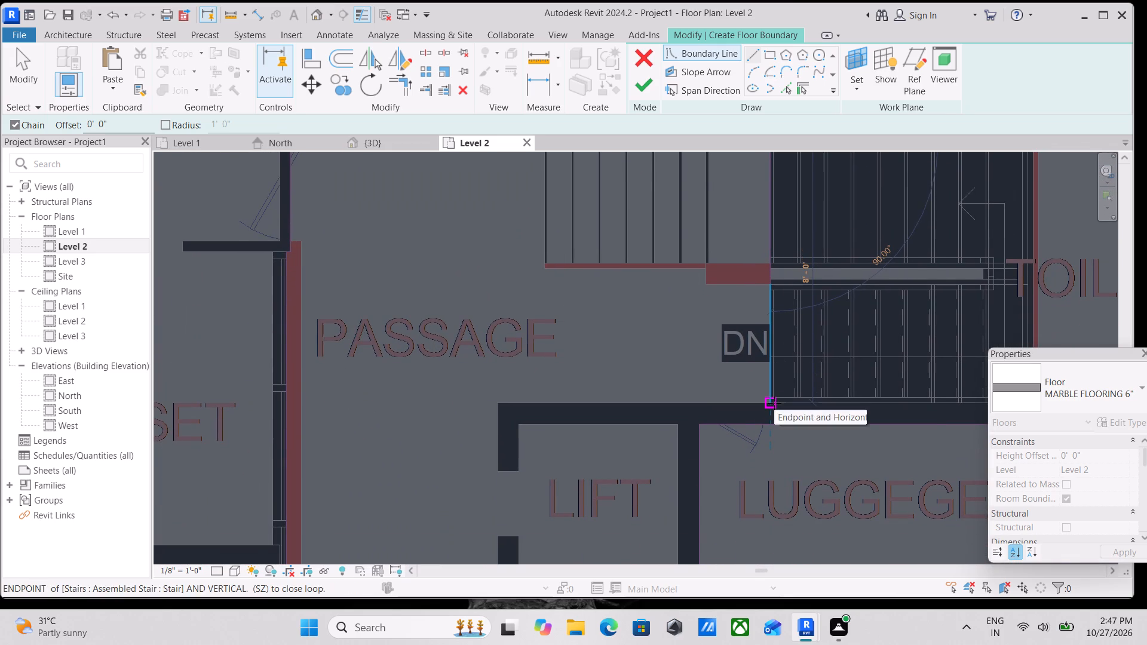
left_click(774, 403)
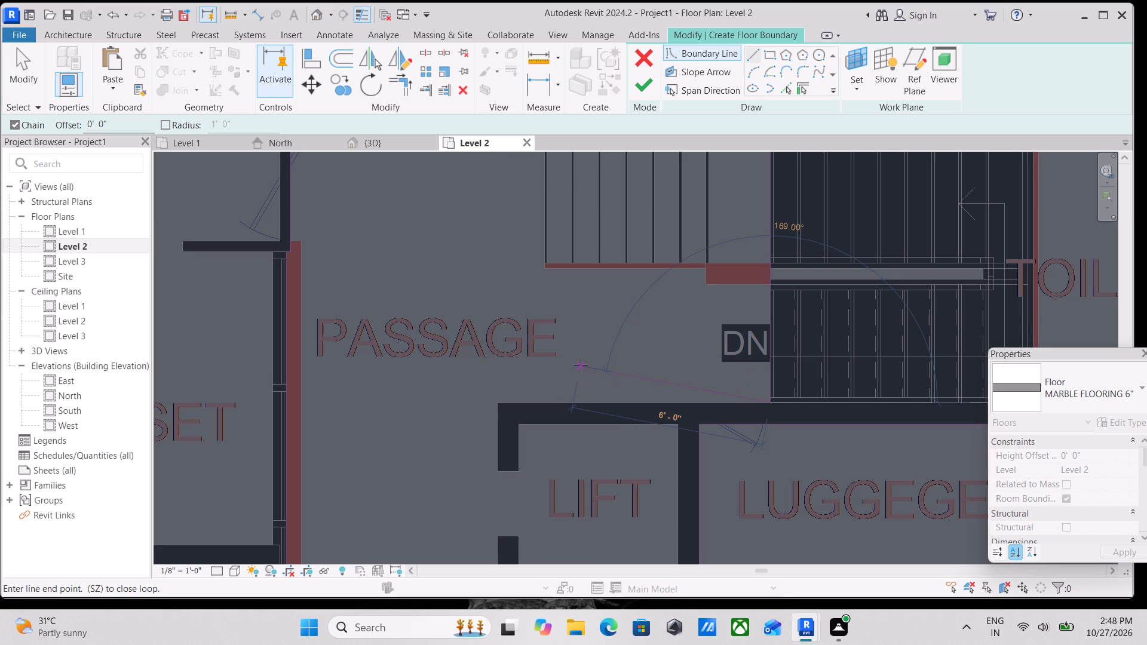
Continue the floor boundary about 8'-5" along the passage wall from the stair to the lift's outer wall corner.
scroll(562, 403, "down", 1)
middle_click_drag(562, 403, 562, 400)
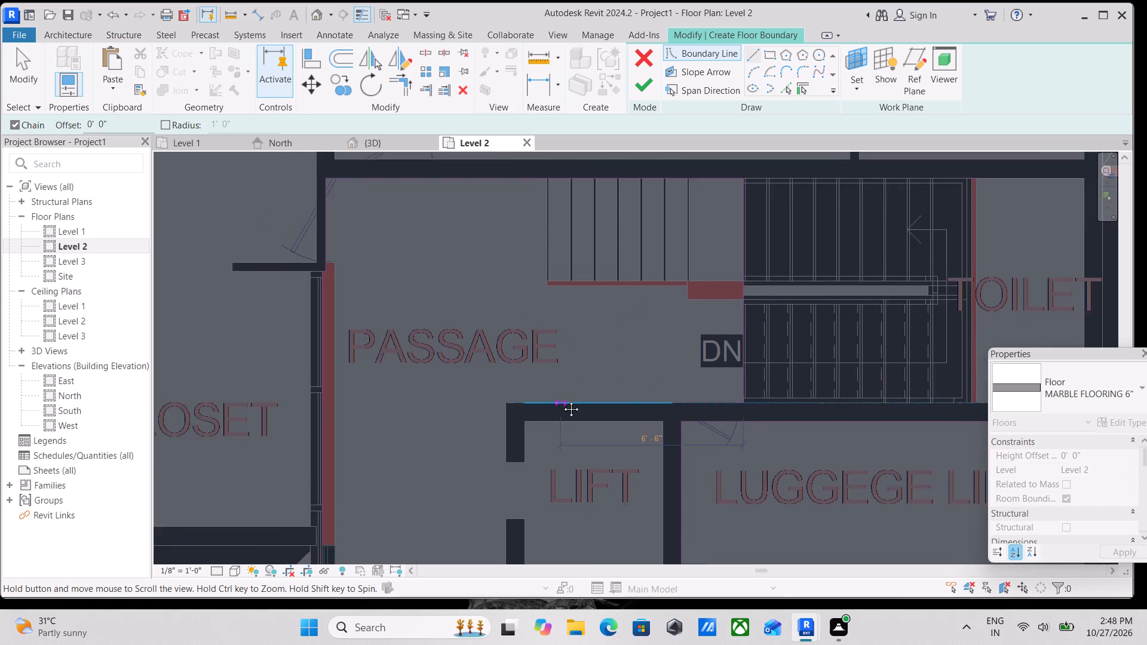
middle_click_drag(562, 400, 709, 330)
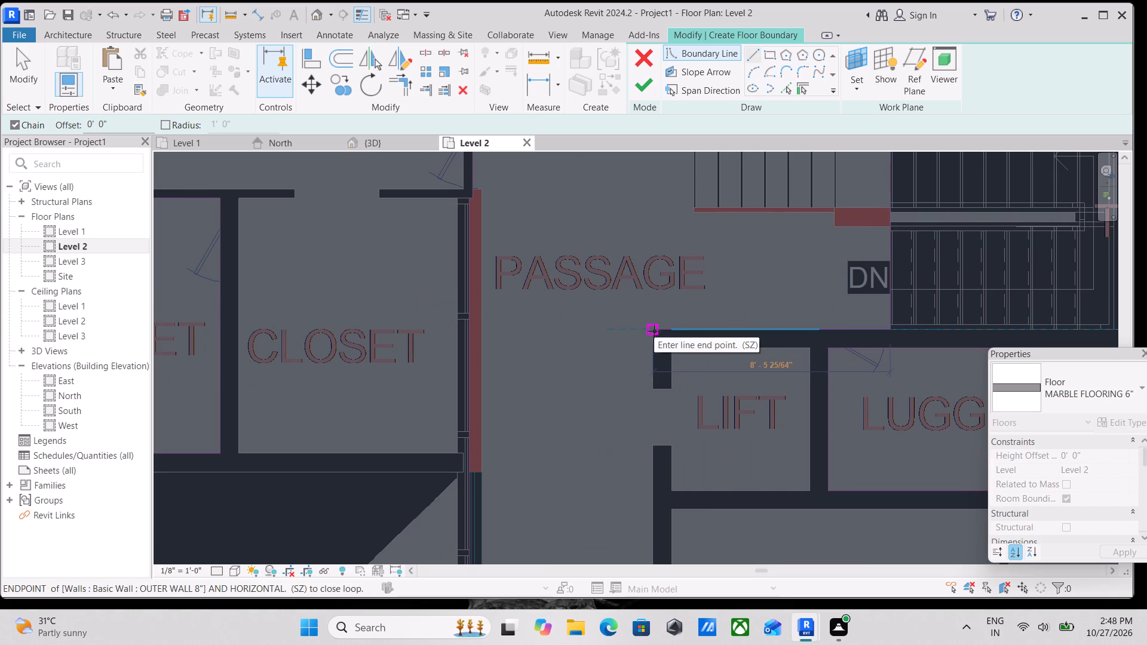
scroll(652, 333, "up", 3)
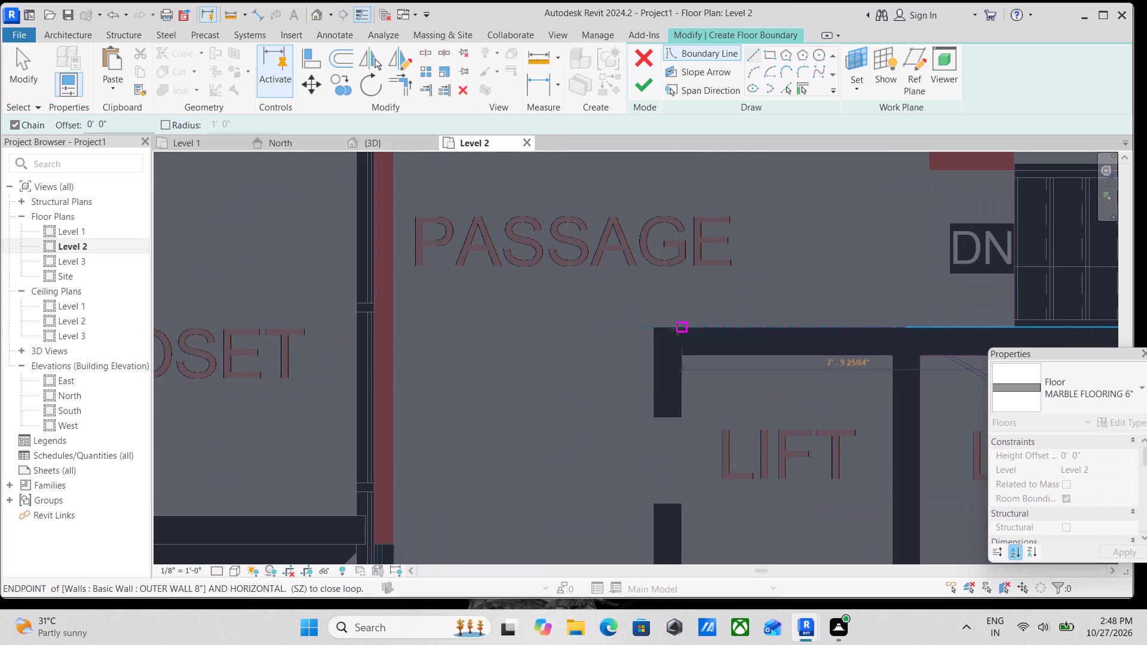
left_click(655, 328)
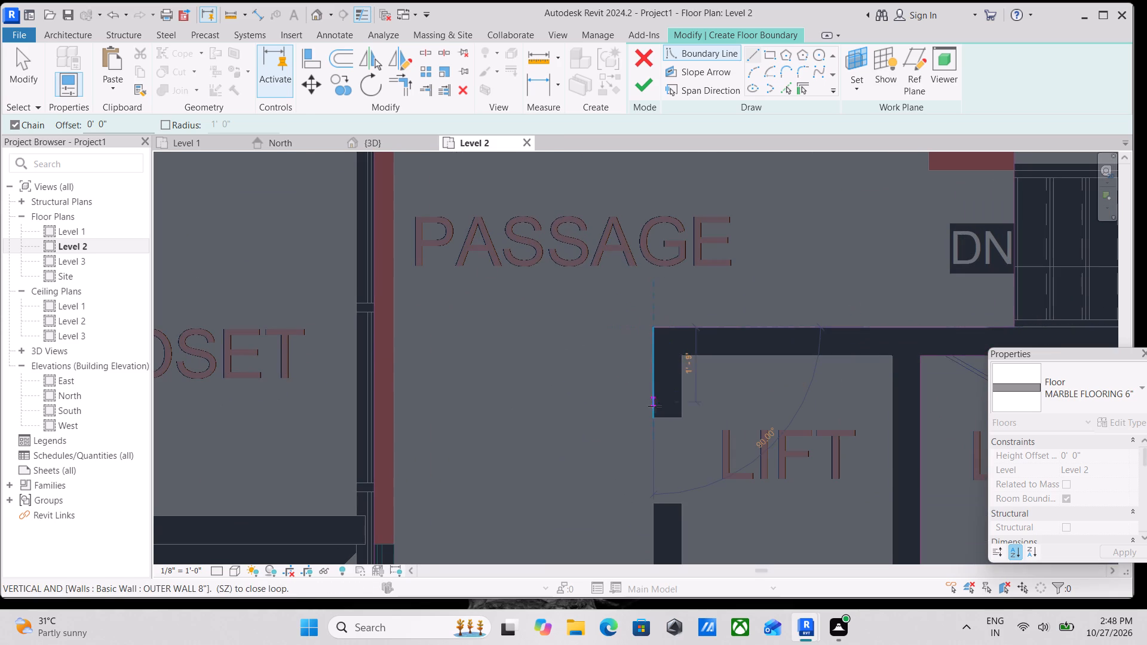
Continue the floor boundary down the lift's outer wall, around its 8" end at the door opening, and 4'-11" along the lift's upper inner face.
left_click(654, 420)
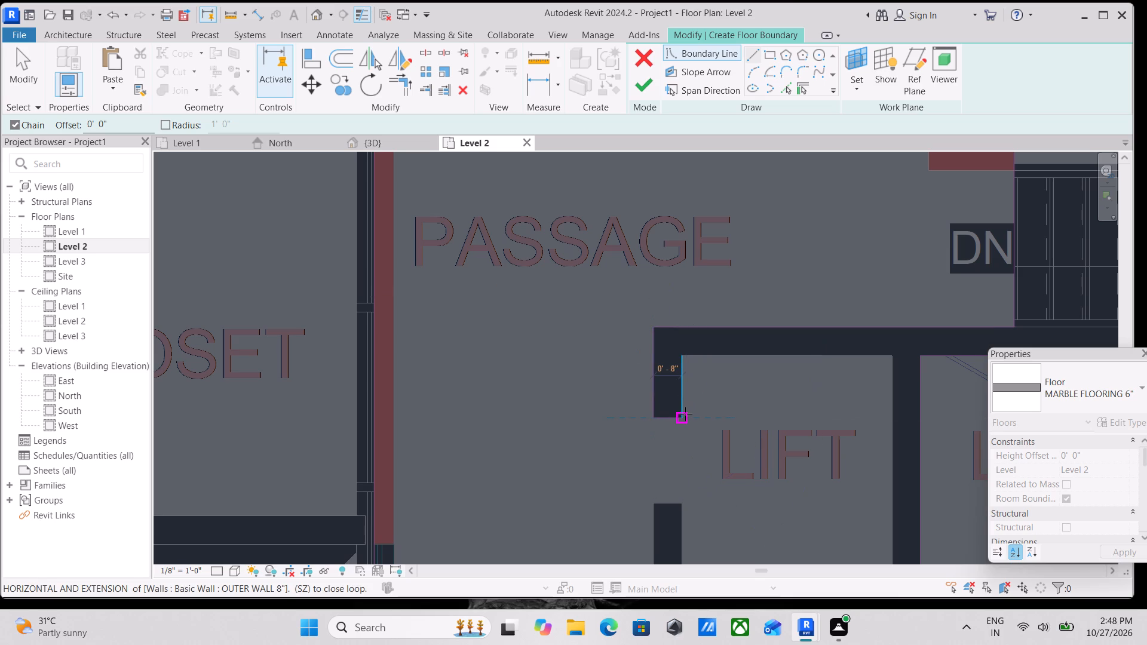
left_click(685, 414)
left_click(681, 361)
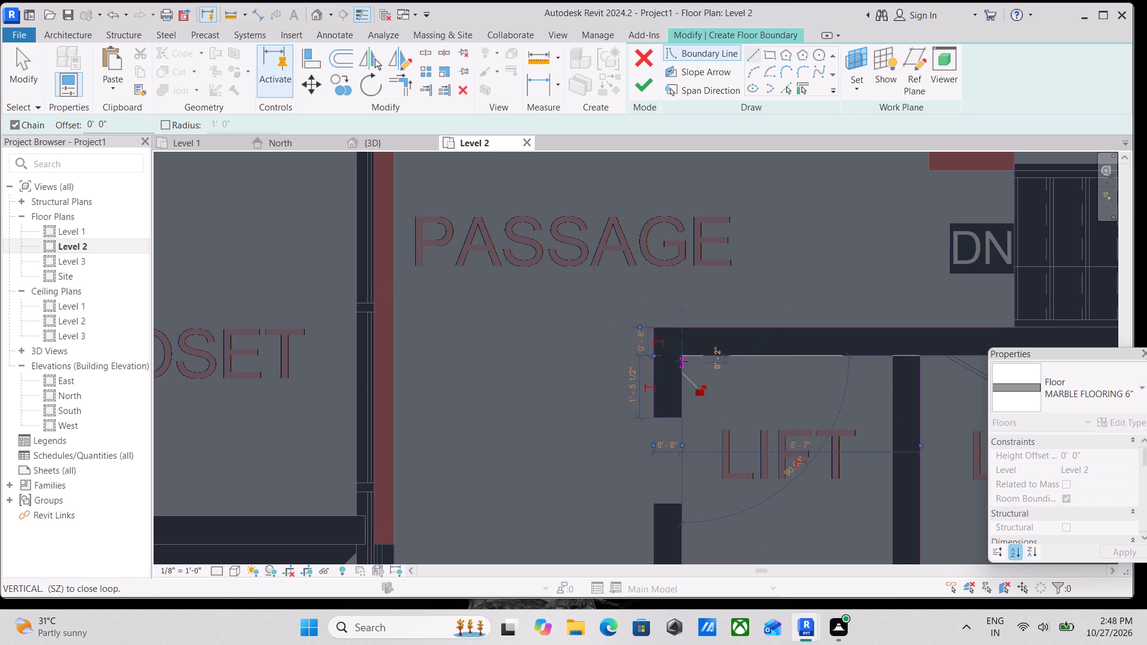
left_click(890, 355)
Continue the floor boundary down the lift's far inner wall, back along its lower wall, and 1'-7 1/2" up to the door opening.
middle_click_drag(877, 474, 879, 240)
scroll(894, 315, "down", 1)
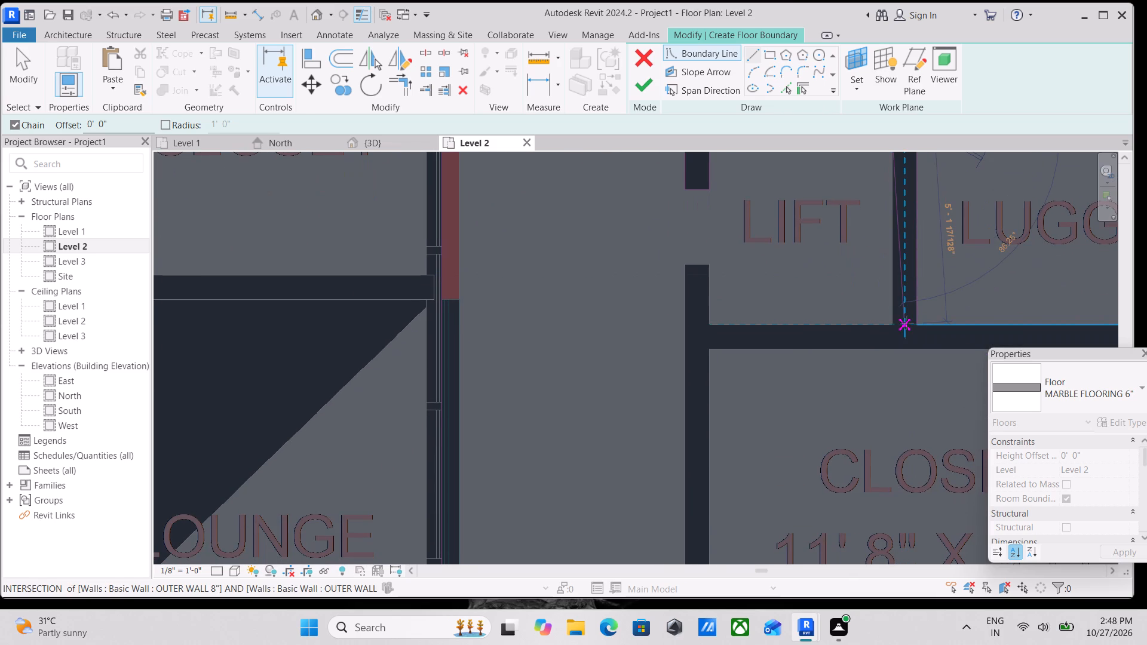
left_click(893, 325)
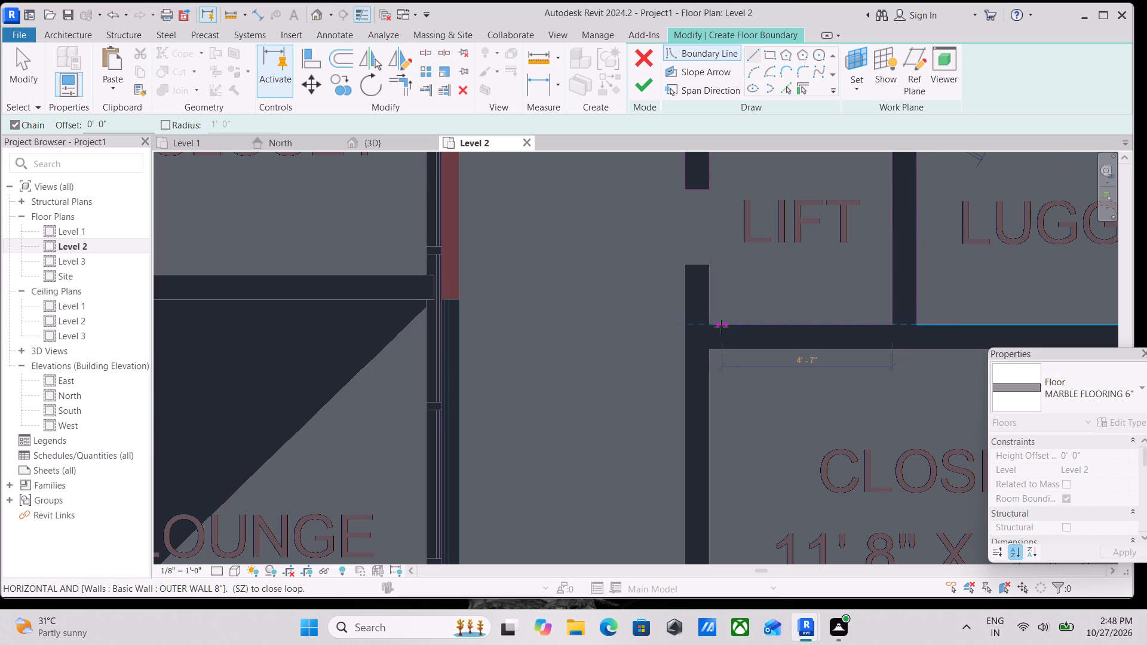
left_click(711, 322)
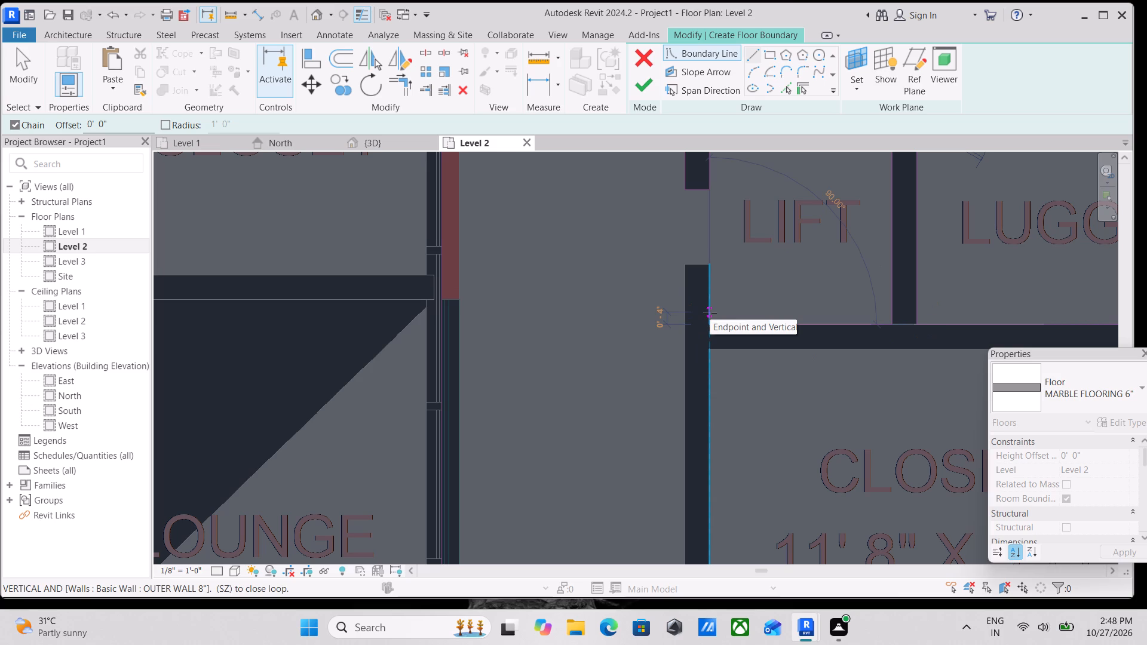
scroll(710, 313, "up", 1)
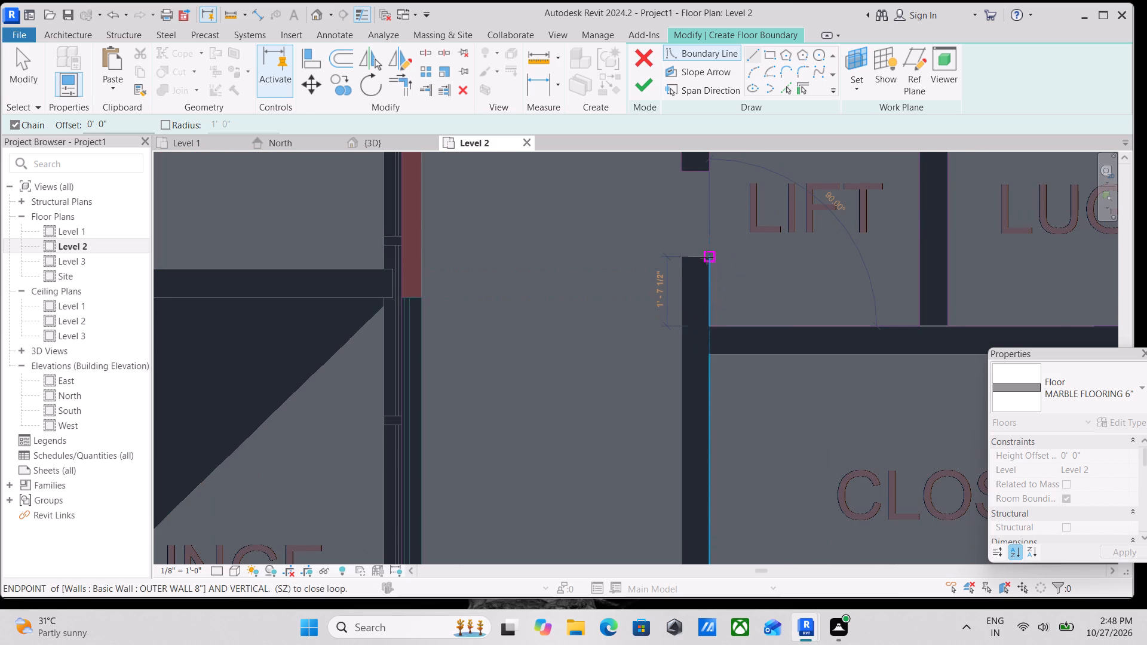
left_click(707, 257)
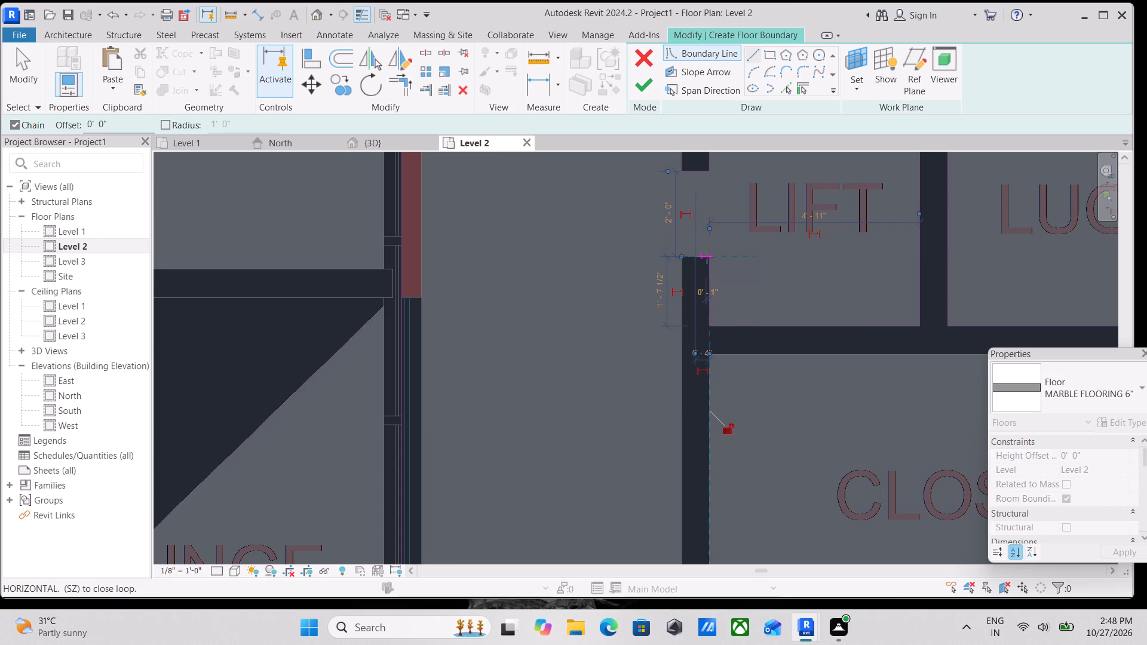
Continue the floor boundary across the 8" wall end and down the passage wall past the closet and toilet, including the small jog at the bedroom corner.
scroll(708, 304, "down", 1)
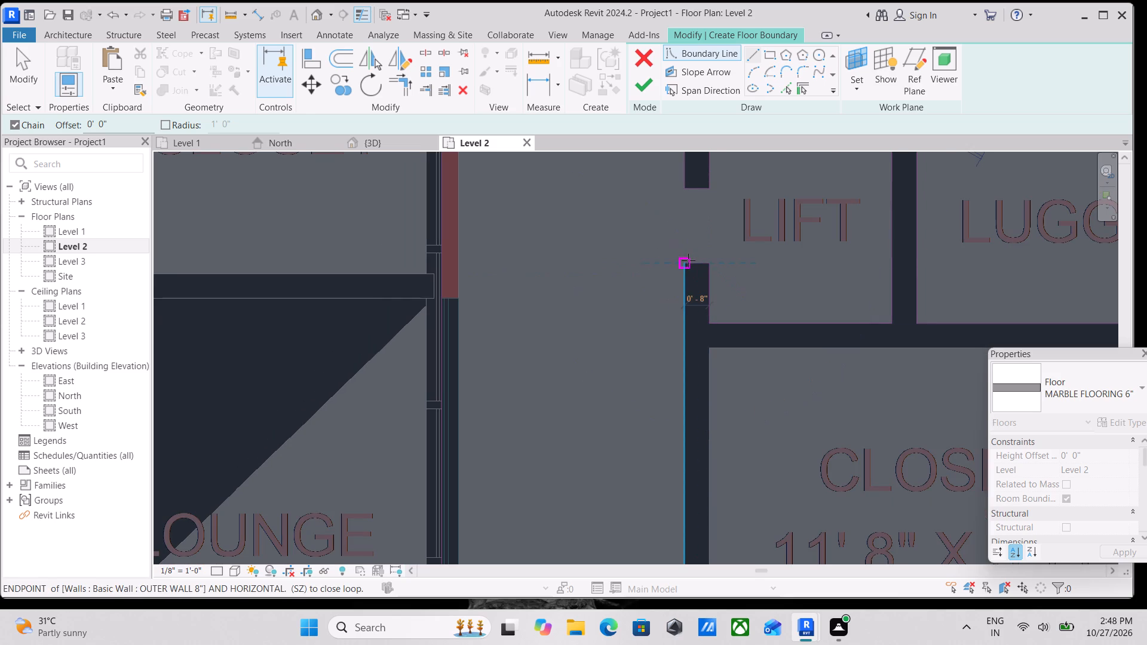
scroll(688, 260, "up", 2)
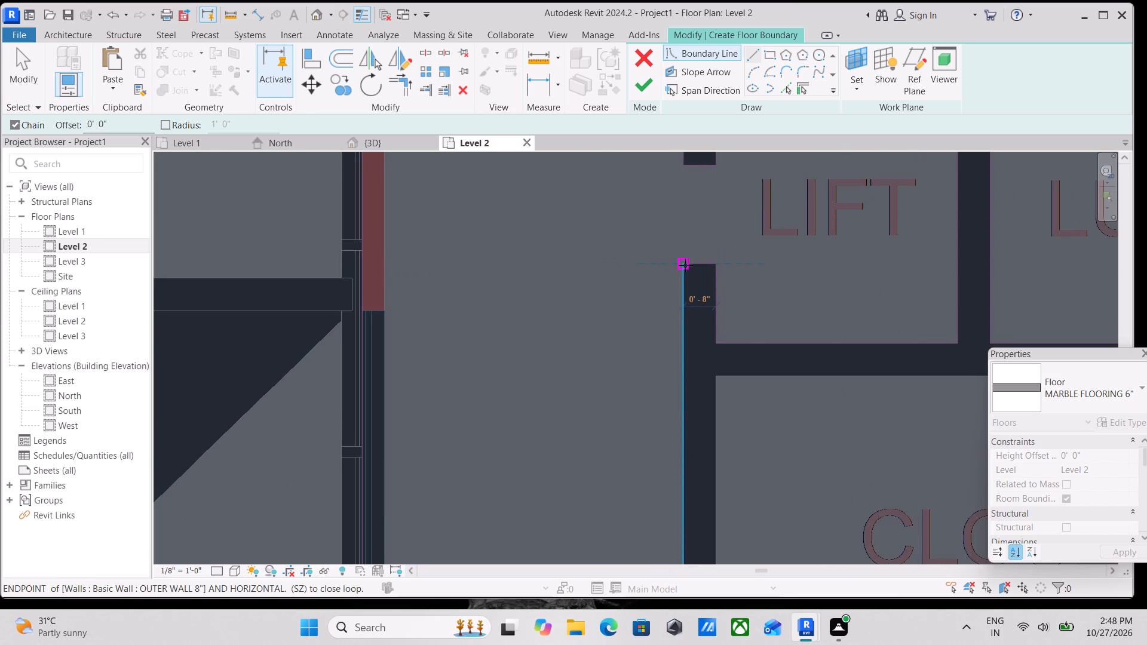
left_click(685, 265)
scroll(678, 315, "down", 1)
middle_click_drag(678, 314, 689, 139)
scroll(691, 344, "down", 4)
middle_click_drag(686, 345, 681, 242)
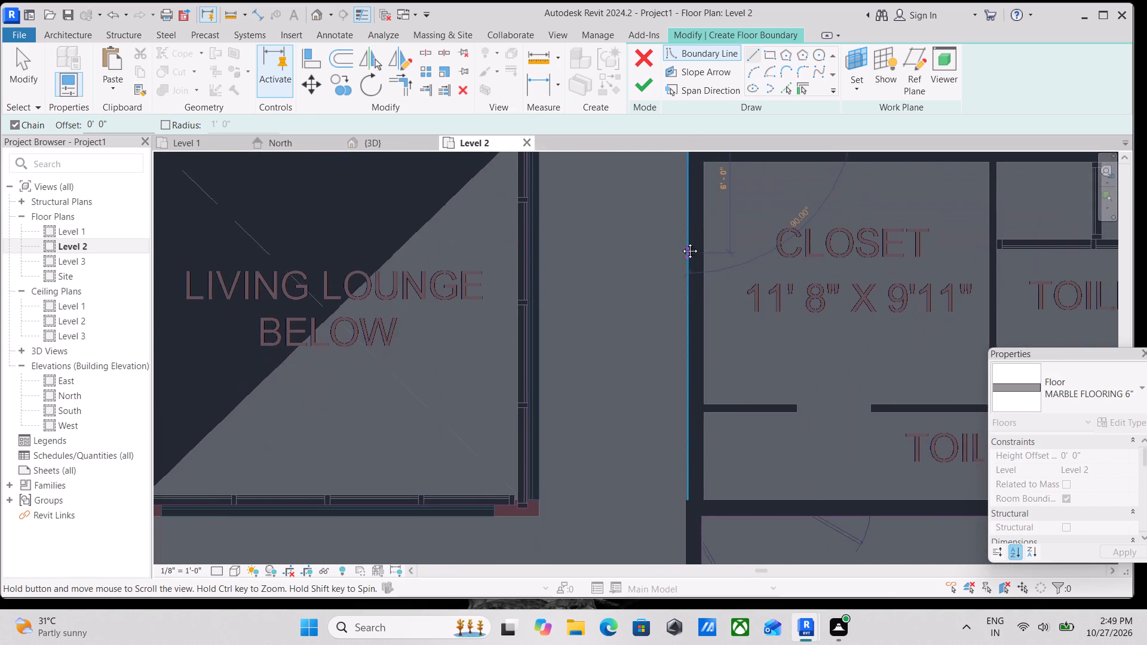
middle_click_drag(681, 242, 688, 223)
scroll(659, 419, "down", 3)
middle_click_drag(661, 414, 674, 352)
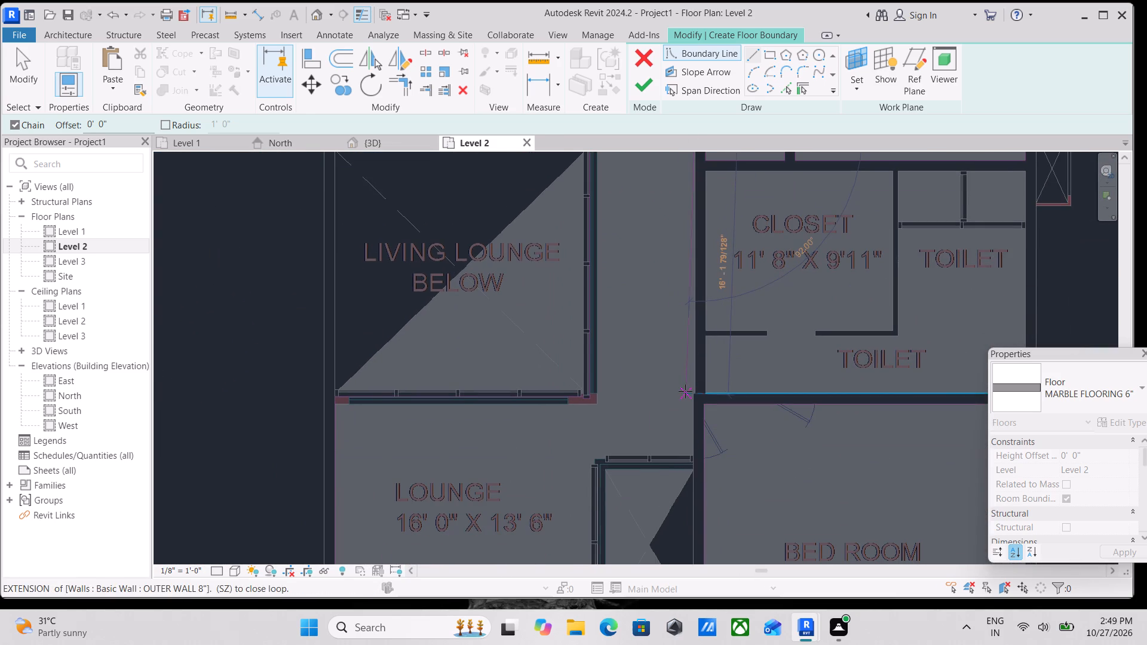
scroll(694, 387, "up", 7)
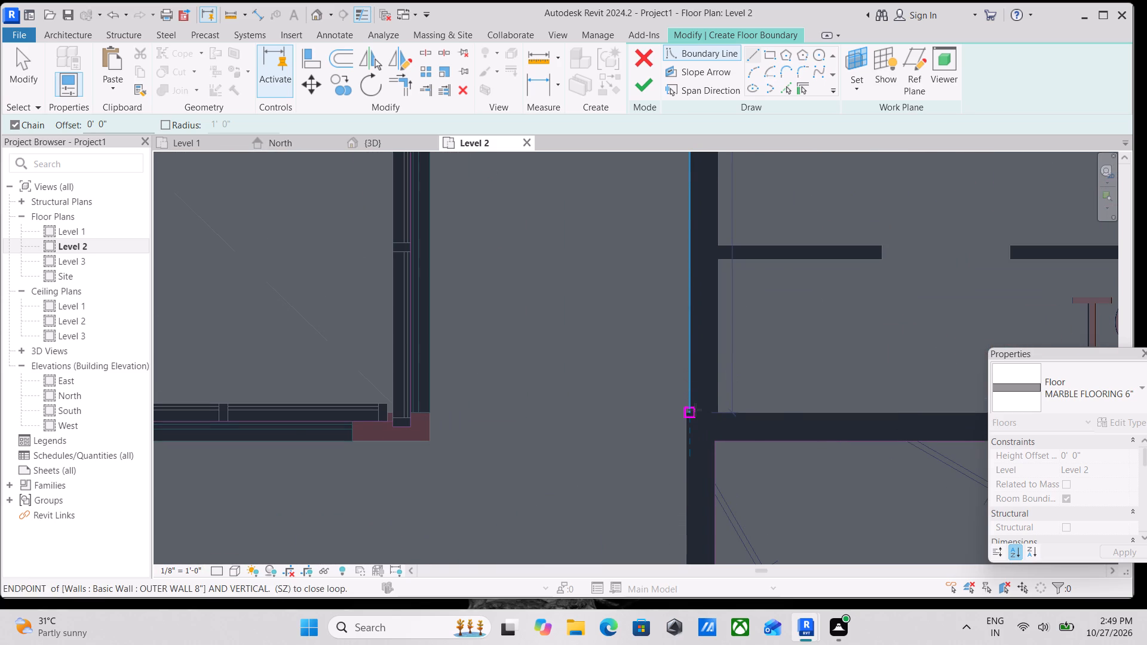
scroll(695, 410, "up", 6)
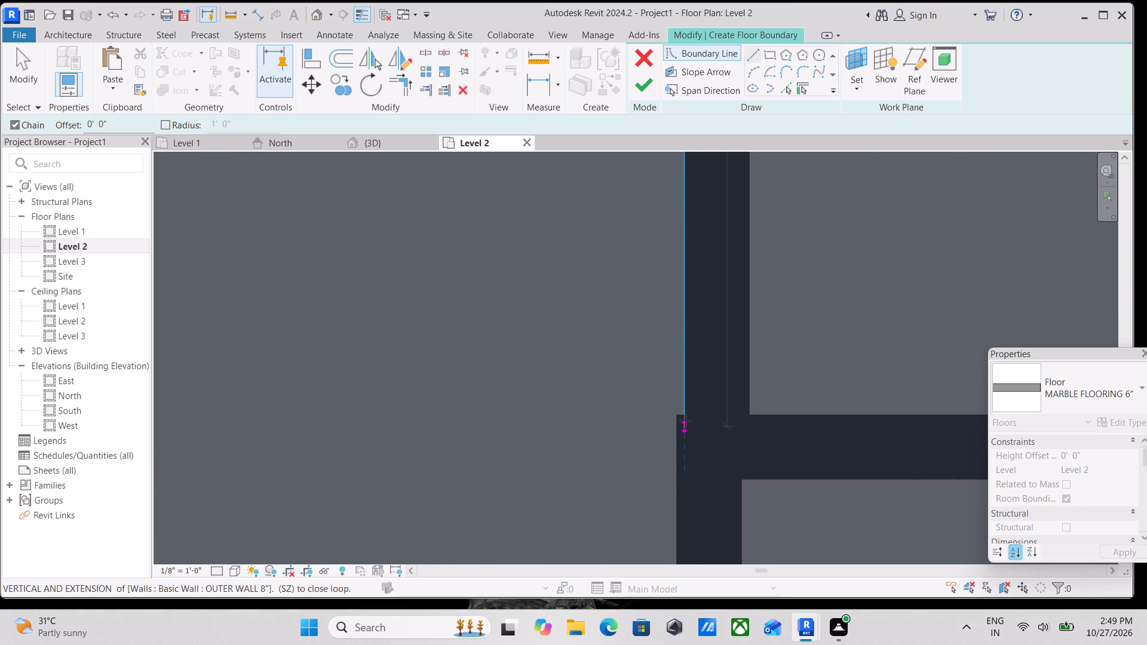
left_click(685, 417)
scroll(667, 418, "up", 4)
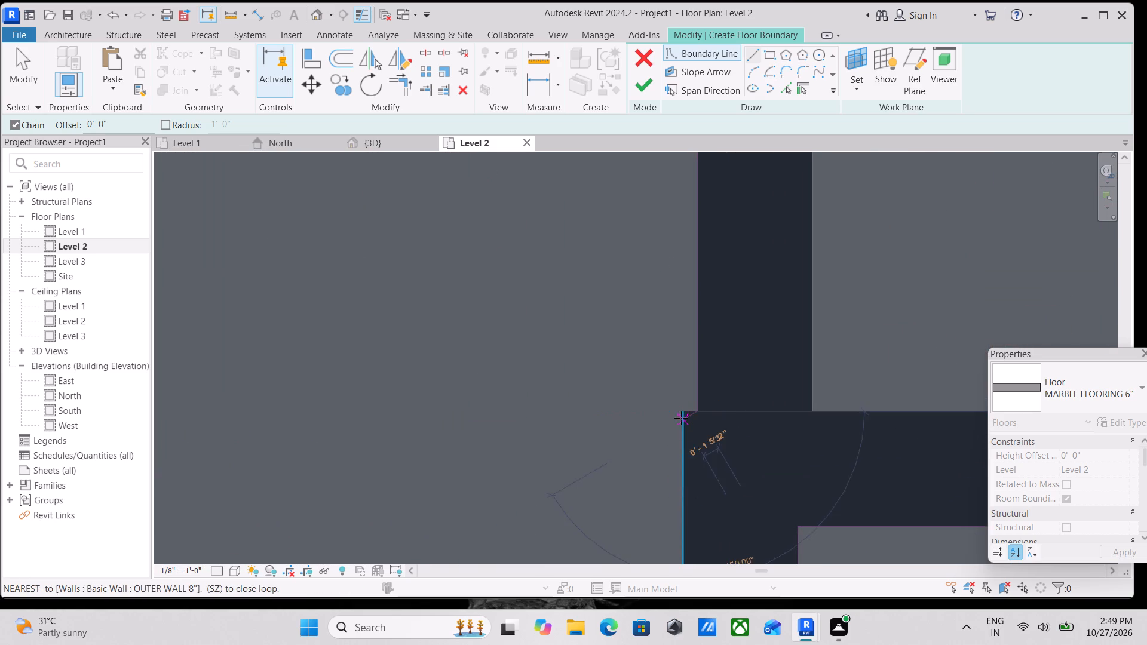
left_click(679, 414)
Continue the floor boundary about 3'-10" down the bedroom wall and about 6'-4" along the void's upper glazing past its corner, and end the chain.
scroll(669, 454, "down", 3)
middle_click_drag(669, 454, 705, 313)
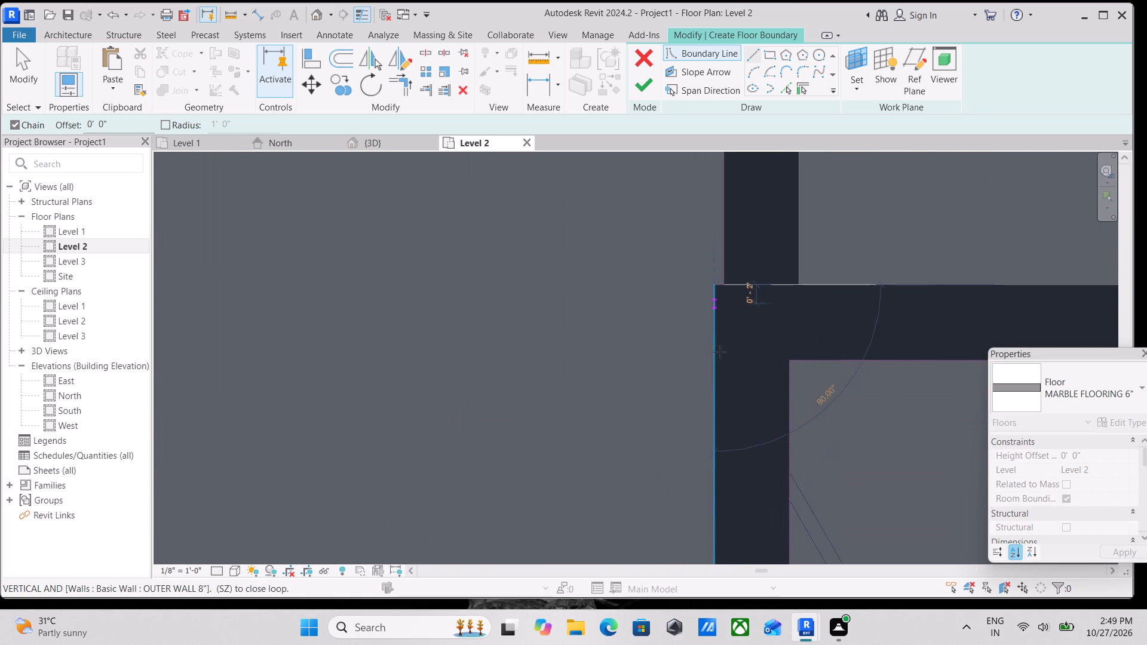
scroll(719, 421, "down", 3)
middle_click_drag(719, 421, 716, 191)
scroll(713, 214, "down", 1)
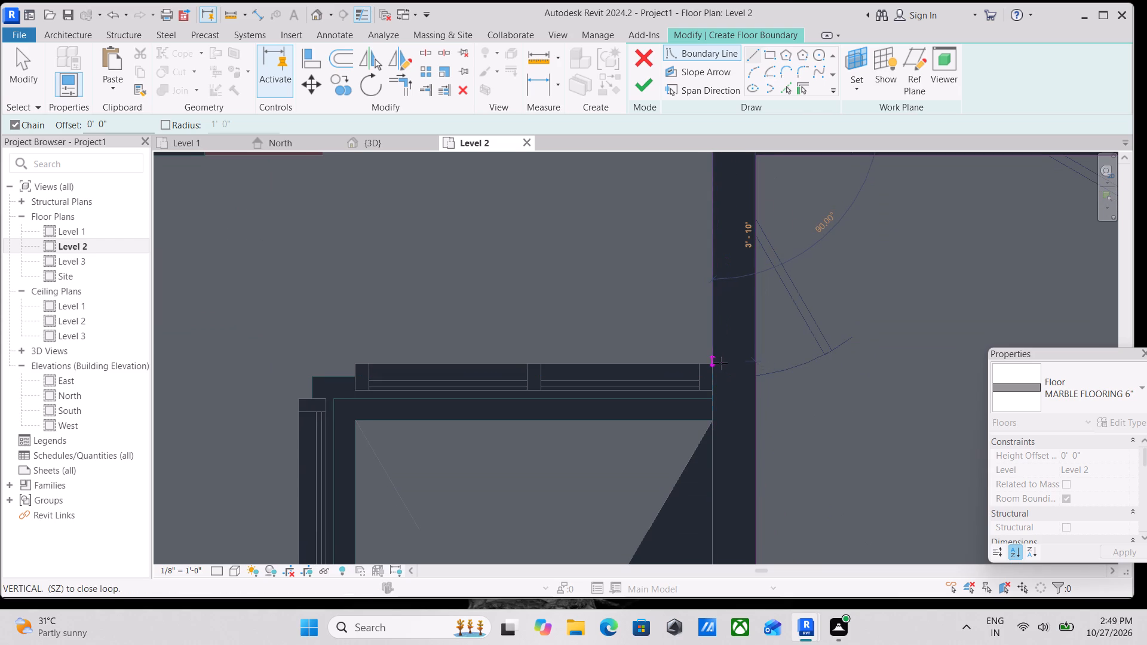
scroll(717, 367, "up", 3)
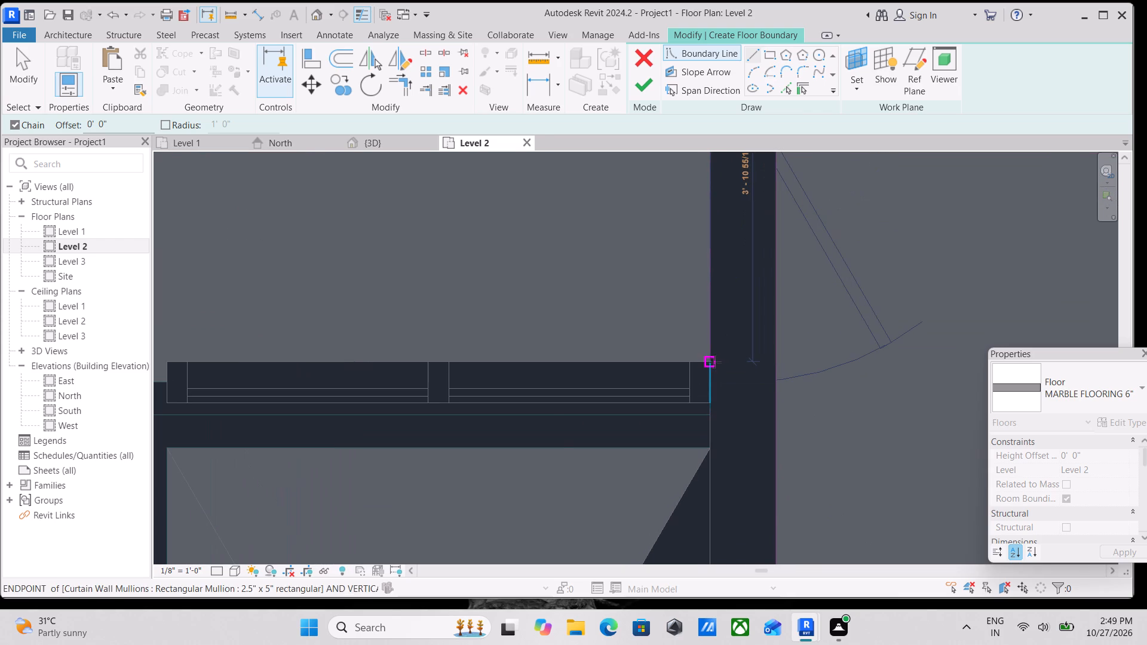
left_click(714, 362)
middle_click_drag(517, 367, 851, 373)
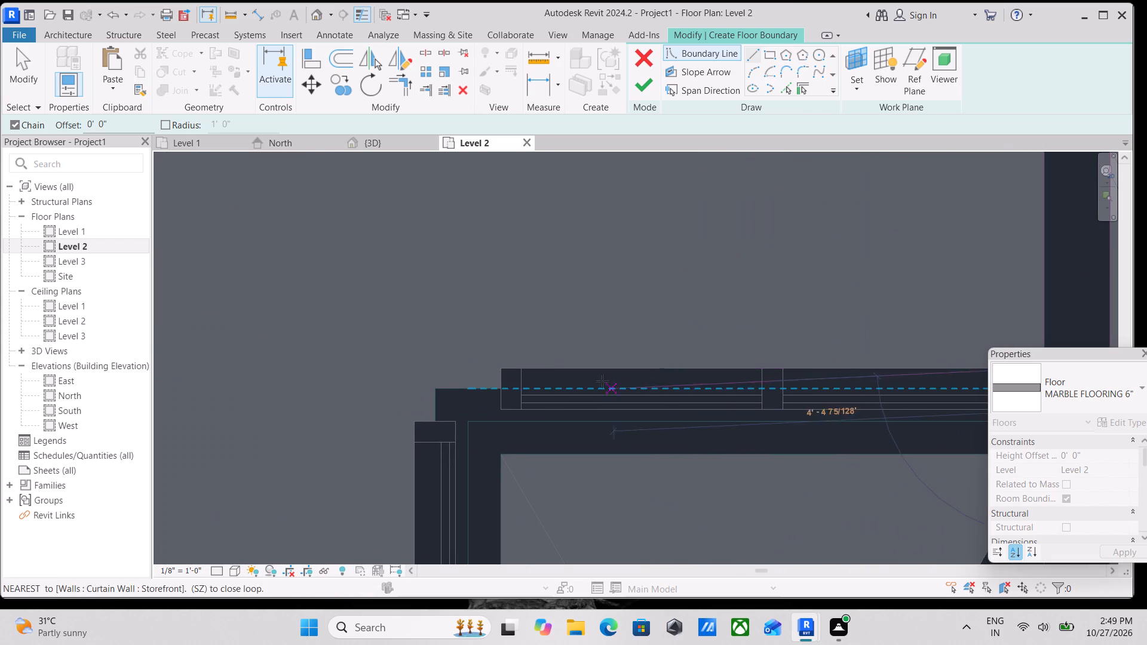
left_click(413, 365)
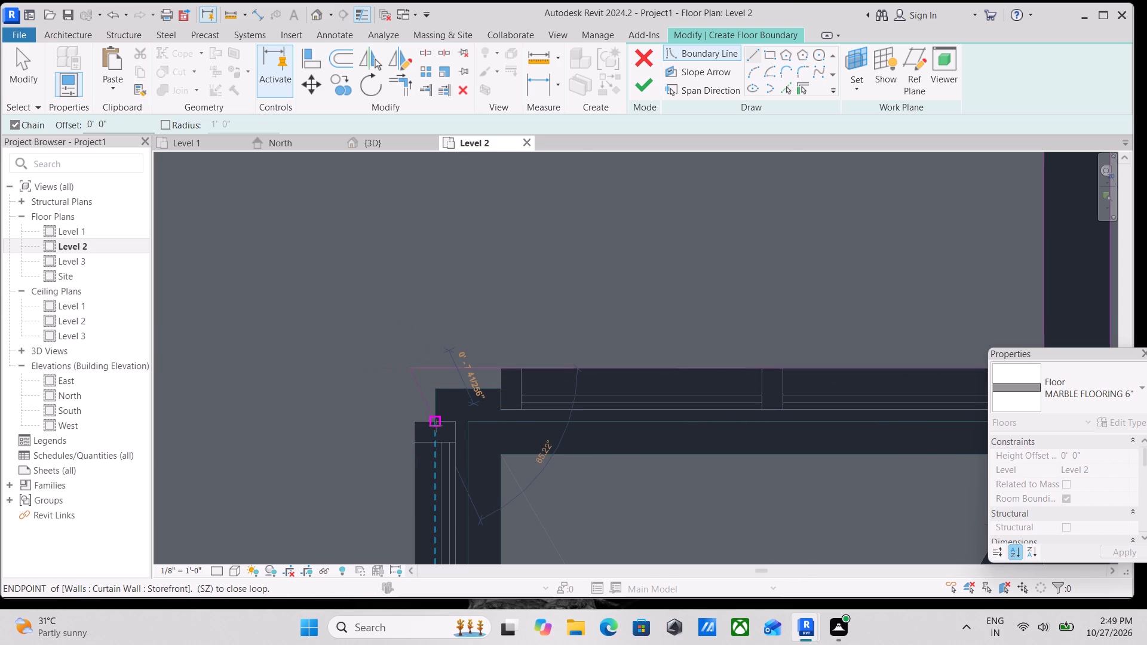
middle_click_drag(436, 425, 532, 340)
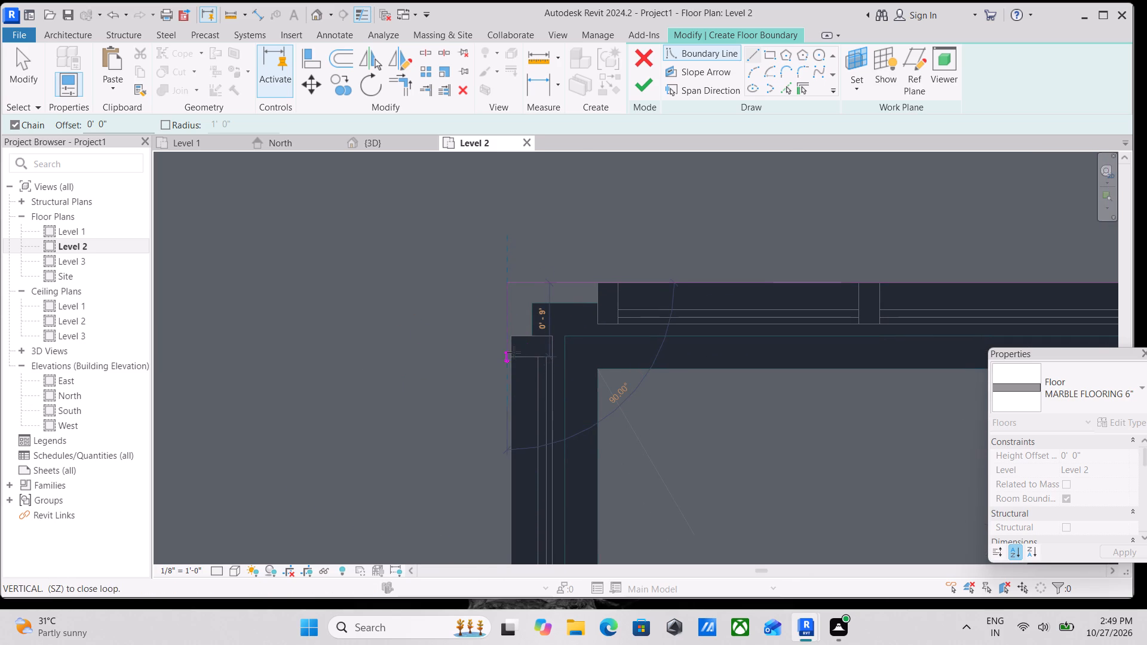
scroll(514, 352, "down", 4)
key("Escape")
Close the floor boundary with a line about 15'-11 1/2" along the lounge's lower wall and one about 10'-3 1/2" up the void's side glazing.
scroll(419, 411, "down", 5)
middle_click_drag(459, 383, 691, 211)
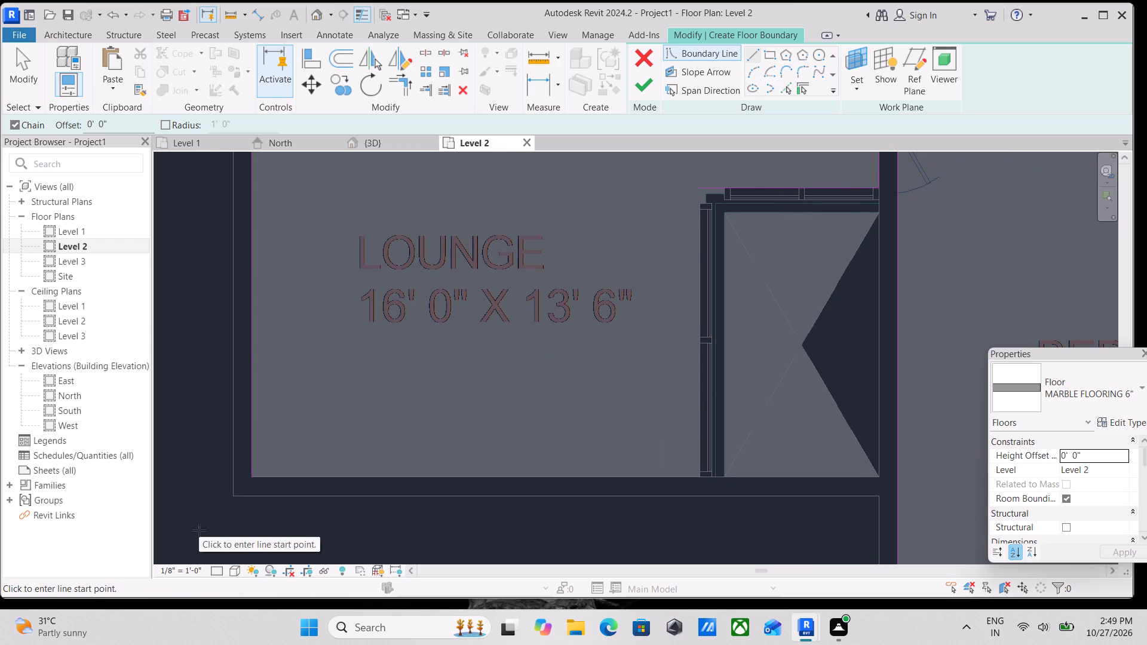
scroll(199, 530, "up", 1)
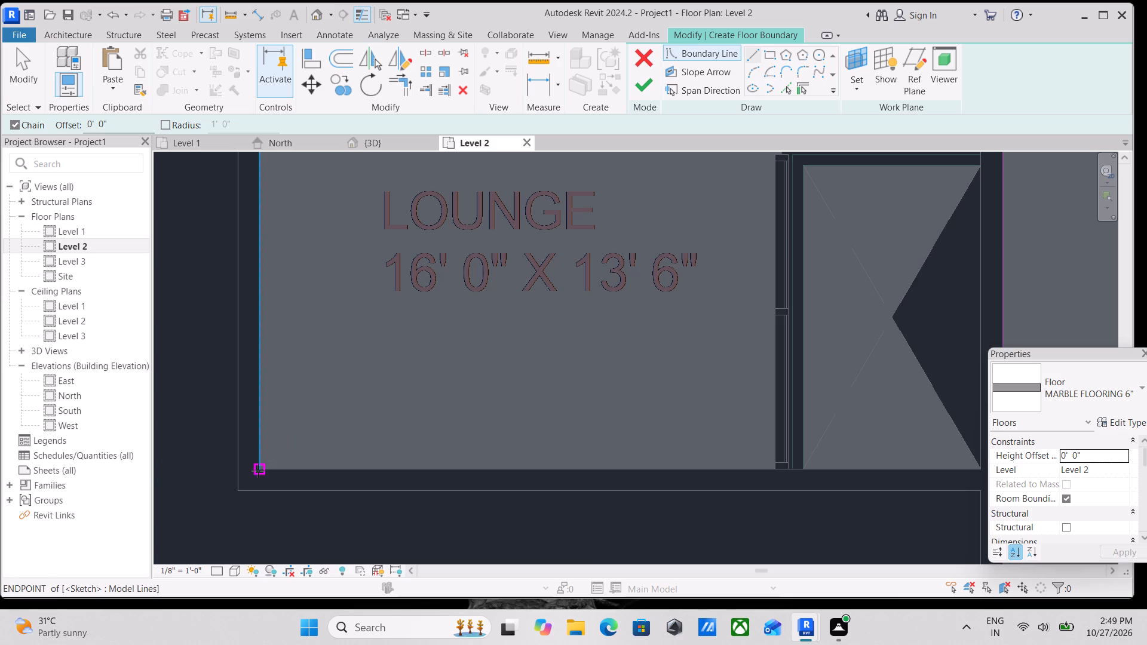
left_click(258, 471)
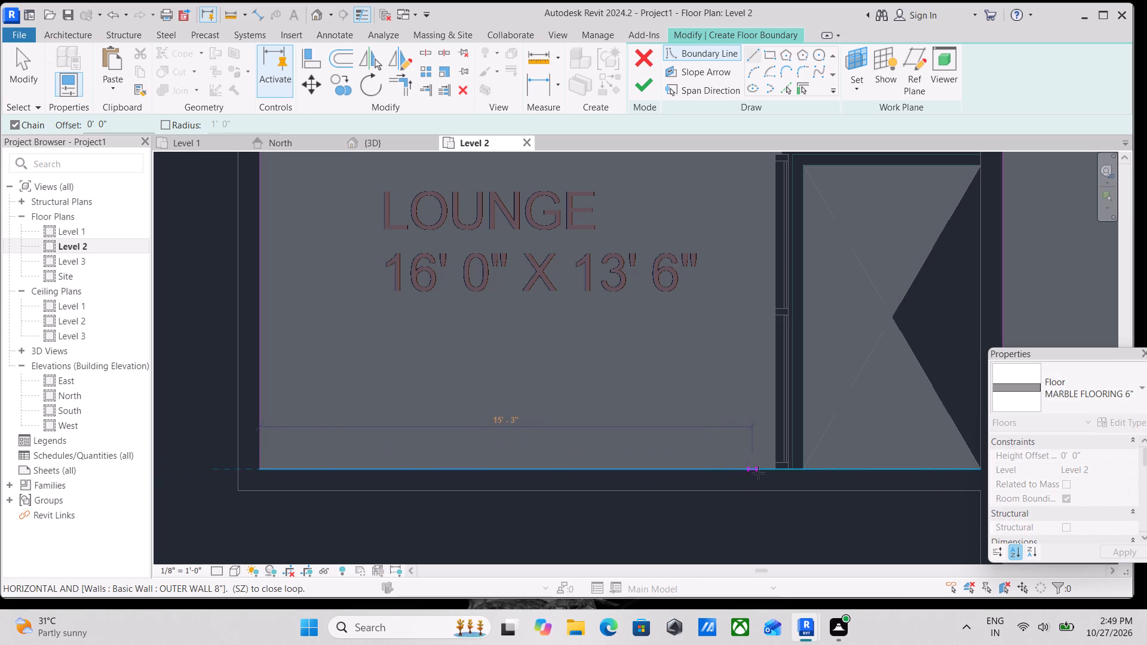
left_click(774, 468)
middle_click_drag(781, 254, 755, 399)
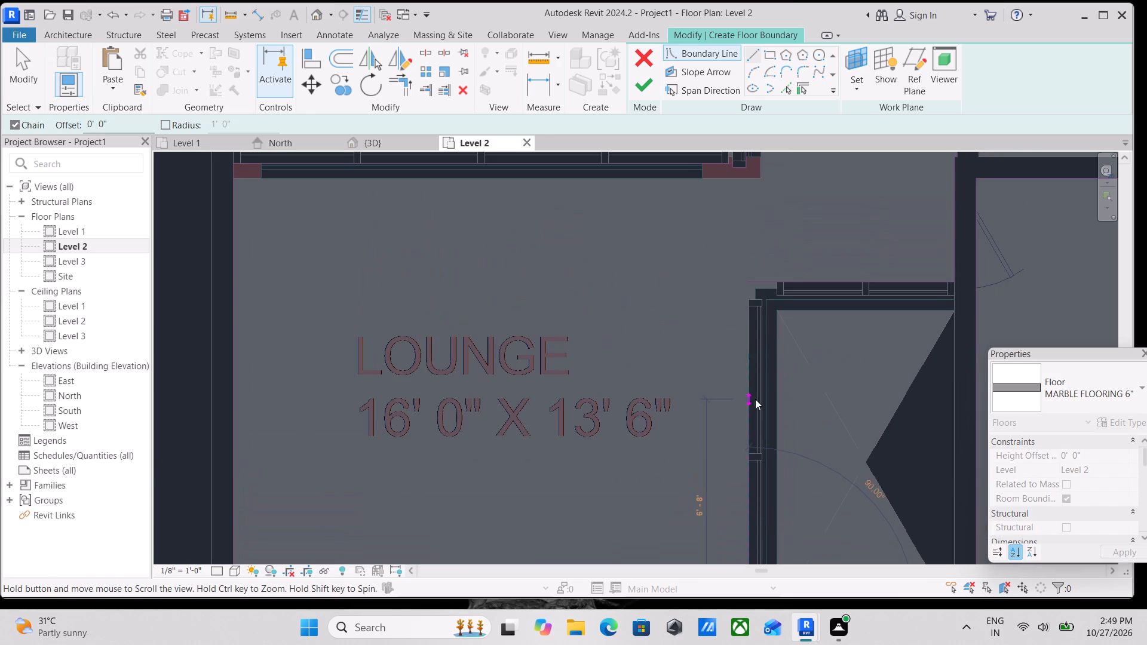
left_click(749, 285)
scroll(749, 285, "down", 3)
key("Escape")
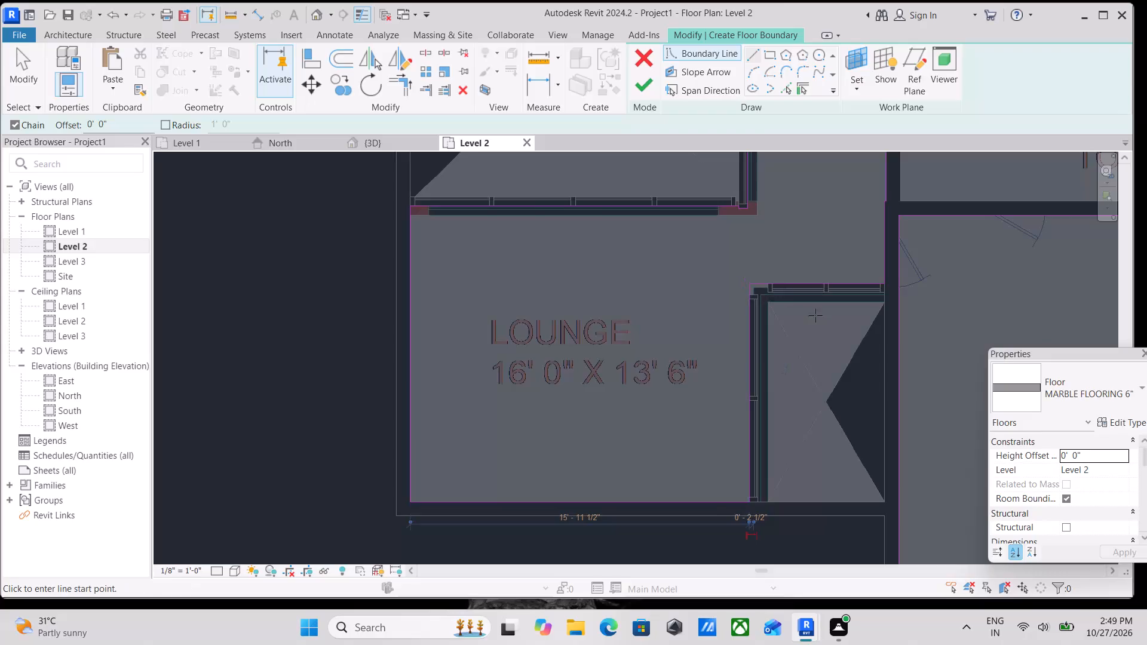
Check the floor boundary sketch around the lounge, passage, stair, lift and bedrooms for completeness.
scroll(802, 328, "down", 3)
middle_click_drag(802, 328, 746, 405)
scroll(764, 474, "down", 2)
middle_click_drag(762, 463, 680, 408)
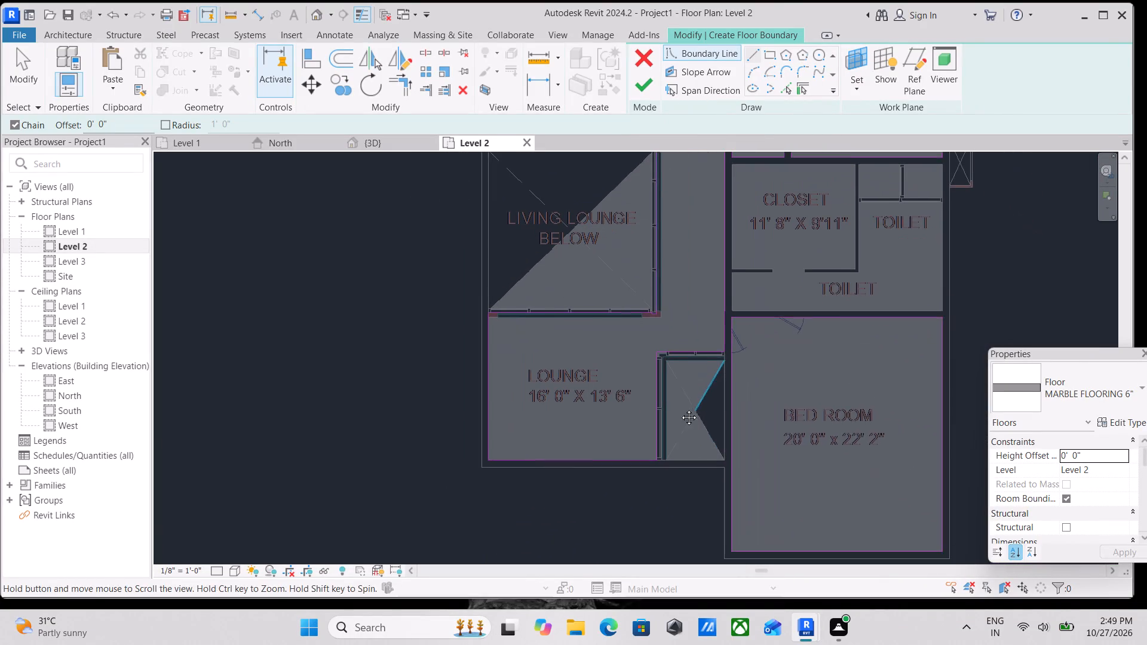
middle_click_drag(680, 408, 679, 408)
scroll(618, 248, "up", 2)
scroll(545, 247, "down", 1)
middle_click_drag(562, 268, 614, 406)
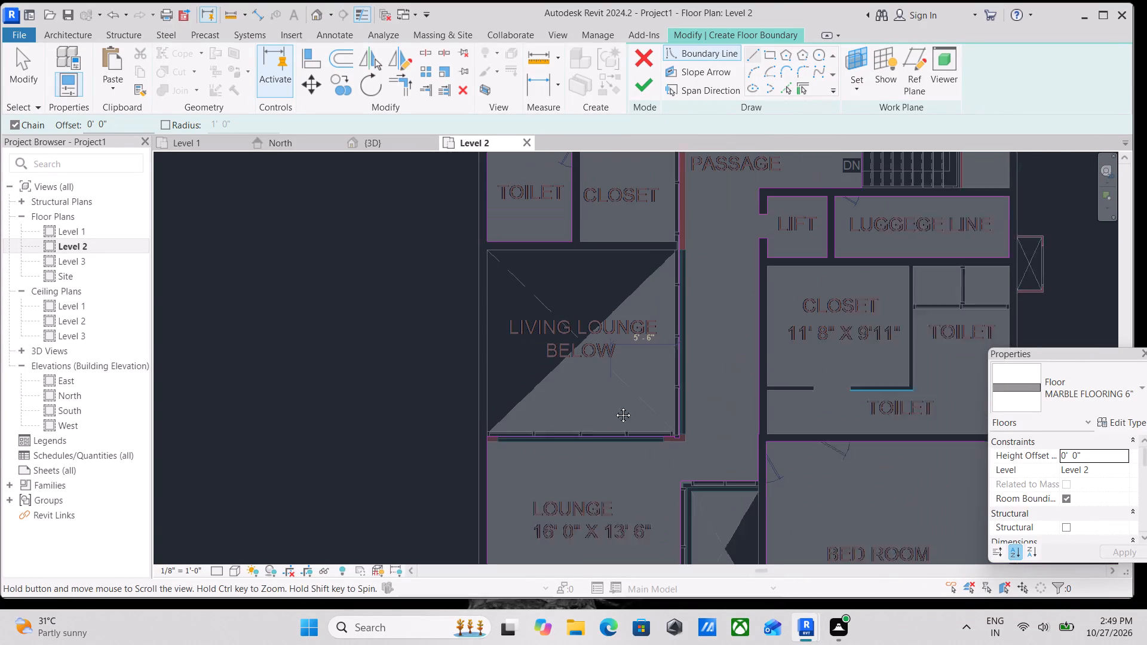
middle_click_drag(614, 406, 618, 419)
scroll(596, 308, "down", 1)
middle_click_drag(597, 331, 602, 386)
scroll(823, 339, "down", 2)
middle_click_drag(807, 337, 668, 373)
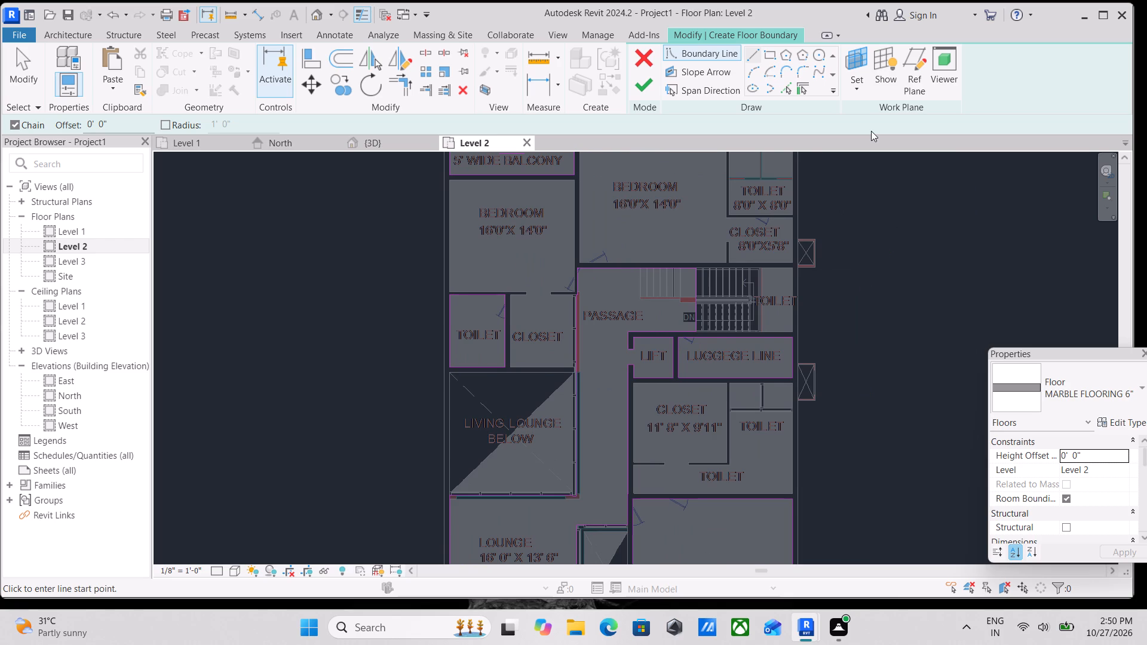
Finish the marble floor sketch without attaching the walls below to the floor, and clear the selection.
left_click(645, 96)
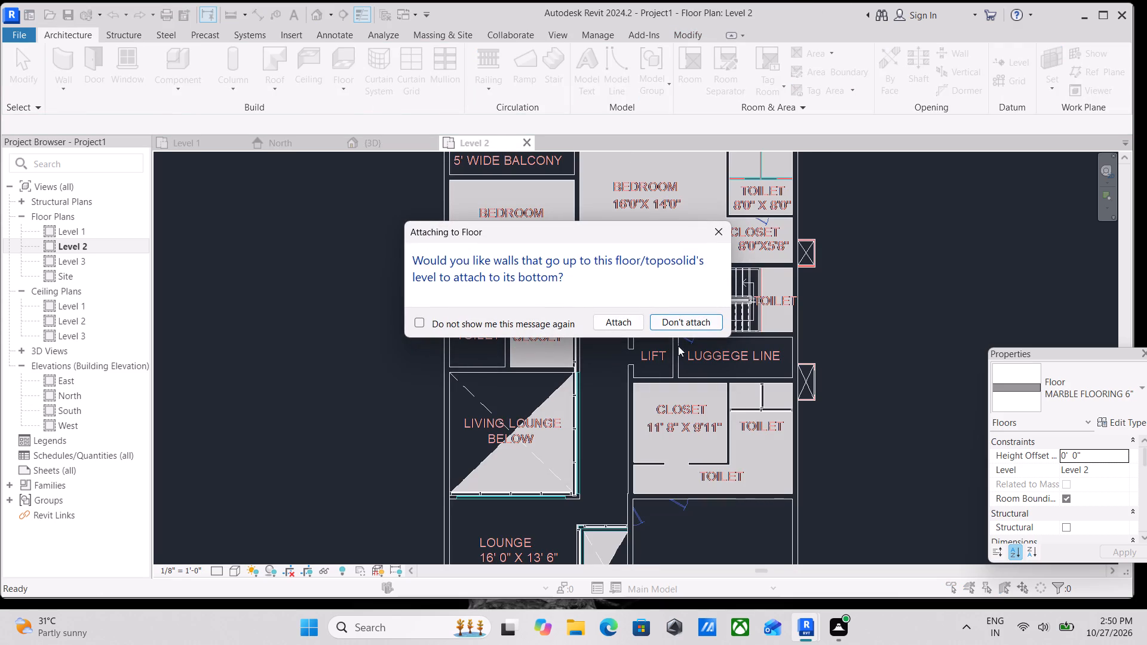
left_click(683, 324)
scroll(720, 326, "down", 3)
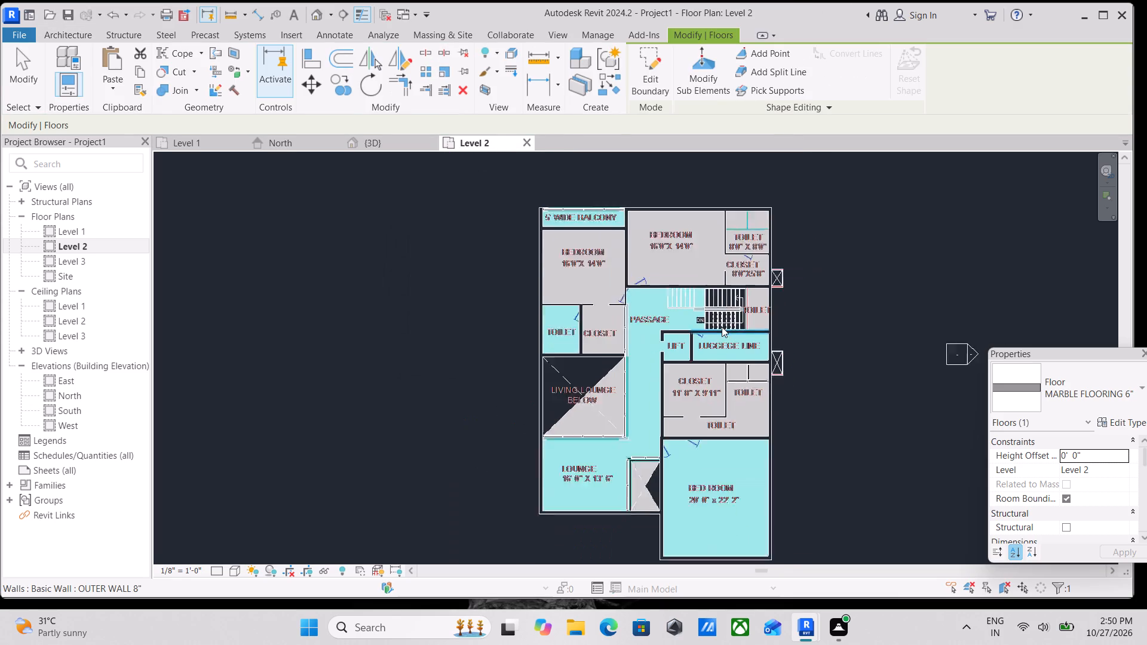
scroll(722, 327, "down", 1)
scroll(683, 277, "up", 2)
key("Escape")
key("Escape")
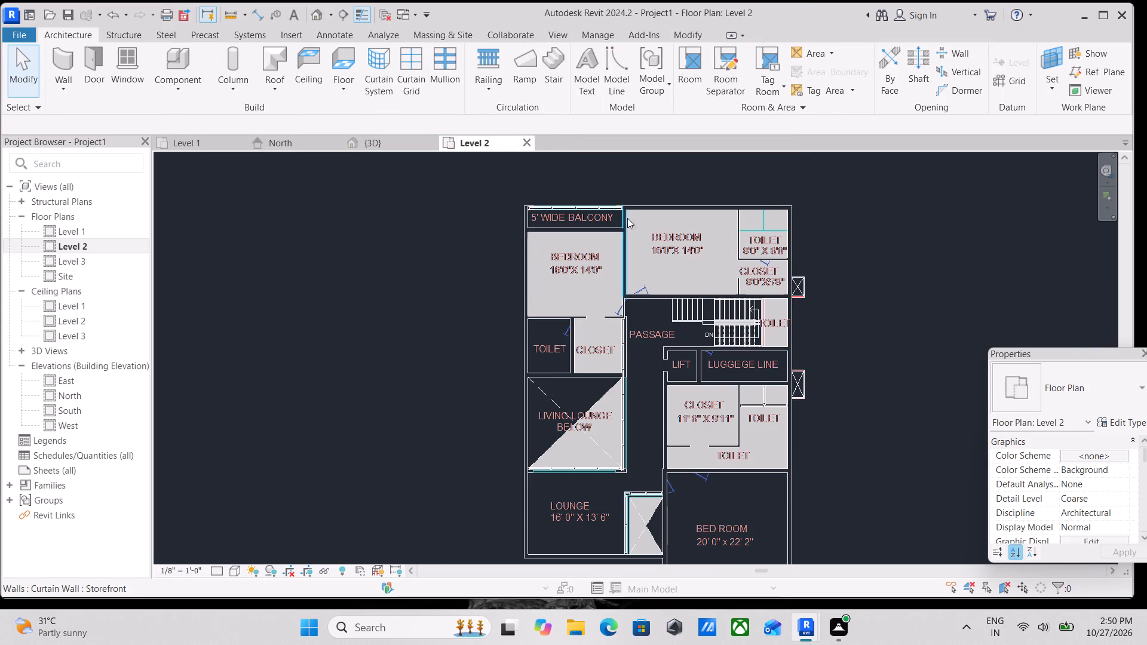
Examine the Level 2 marble flooring in the 3D view from above, across the bedrooms, passage and lounge.
scroll(631, 222, "up", 3)
left_click(378, 147)
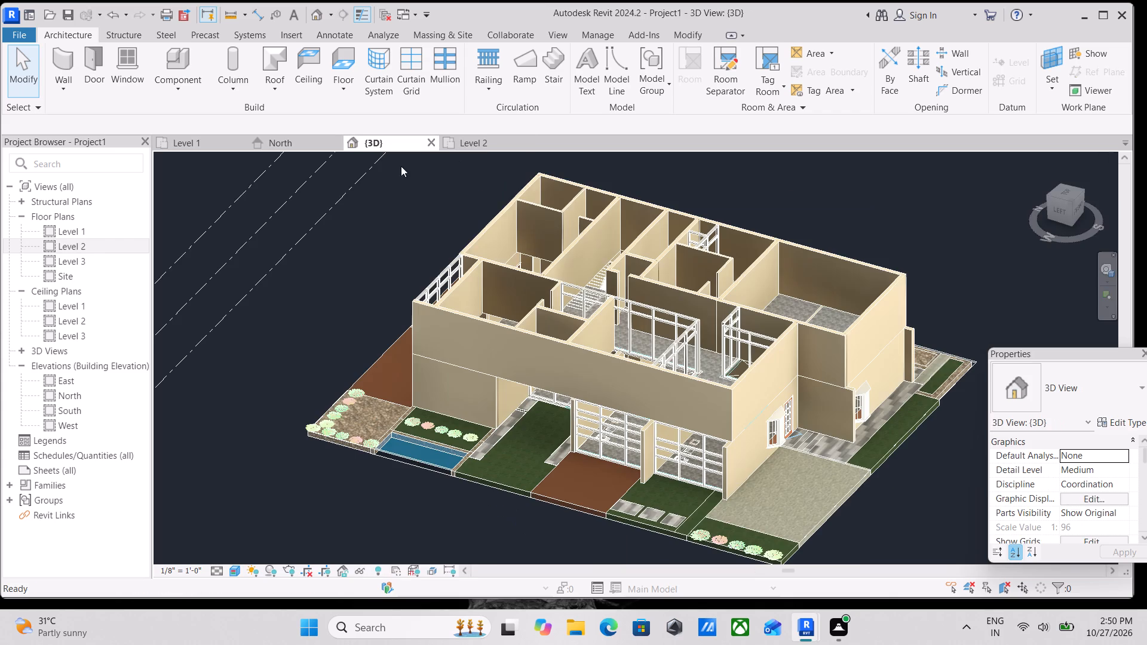
key("Escape")
scroll(648, 328, "down", 1)
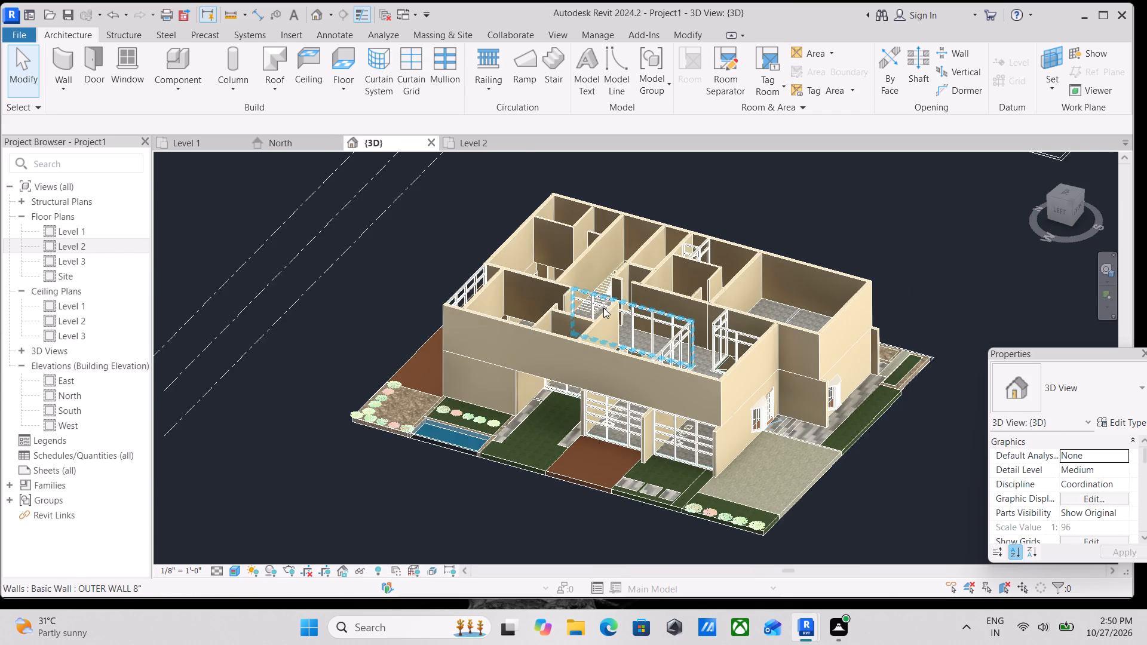
scroll(601, 309, "down", 1)
middle_click_drag(601, 309, 461, 508, "shift")
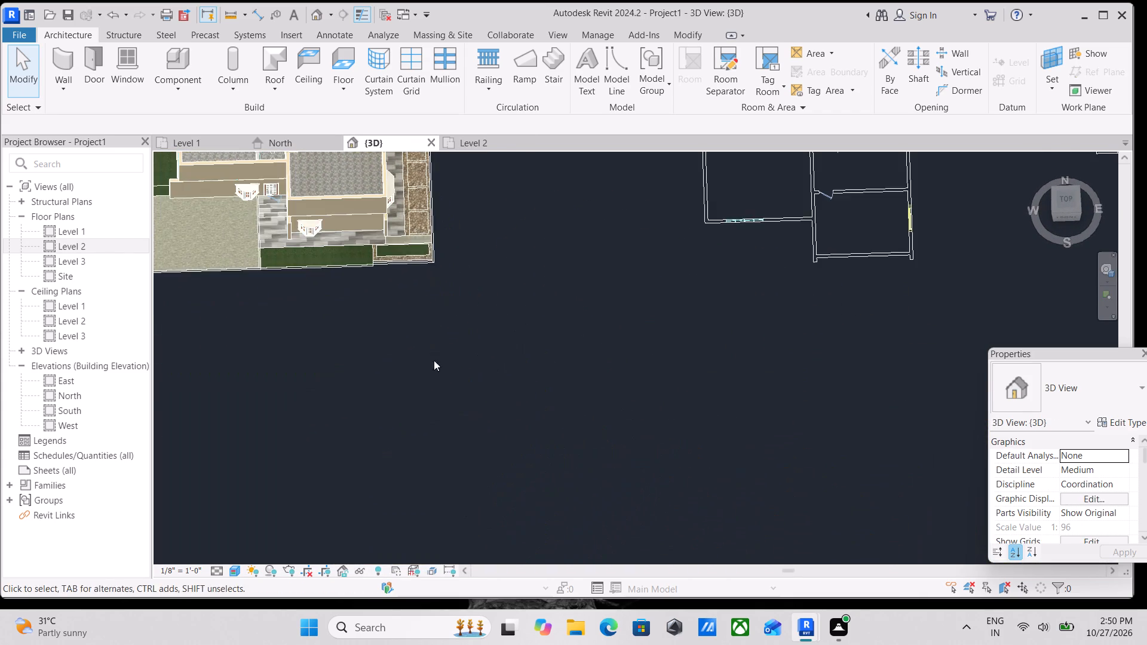
middle_click_drag(418, 308, 535, 504)
scroll(418, 282, "up", 1)
middle_click_drag(418, 282, 467, 408)
scroll(464, 340, "up", 2)
scroll(471, 242, "up", 1)
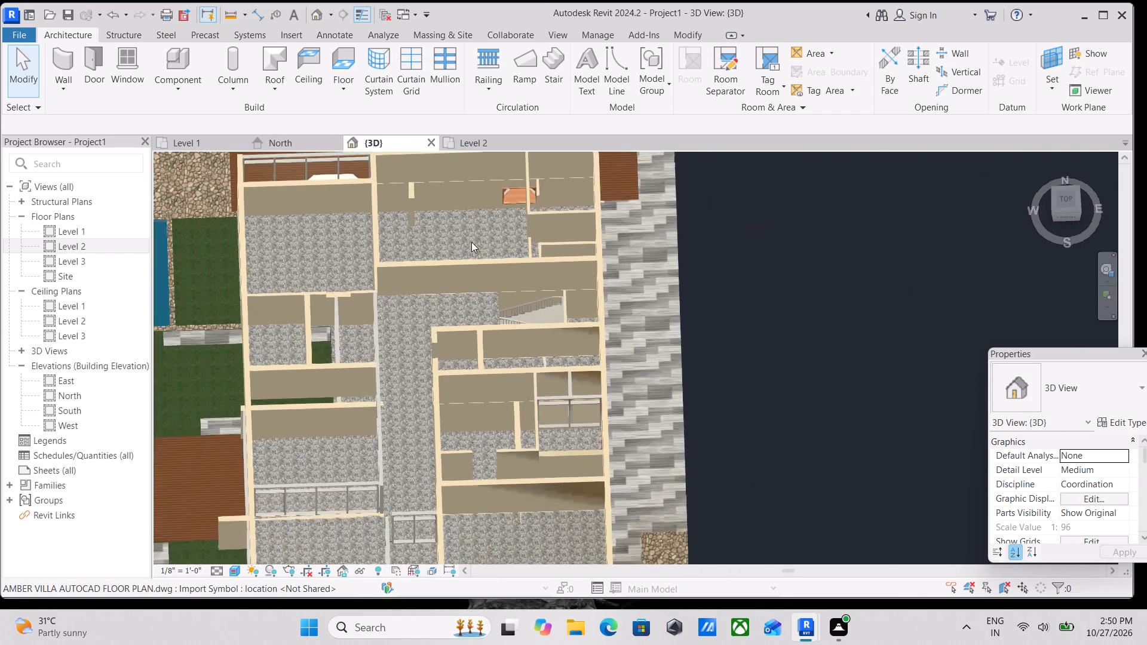
Examine the villa in the 3D view from above and at an angle, checking the Level 2 floors and walls.
scroll(471, 242, "up", 1)
scroll(499, 199, "up", 2)
scroll(499, 199, "down", 7)
middle_click_drag(500, 201, 579, 251)
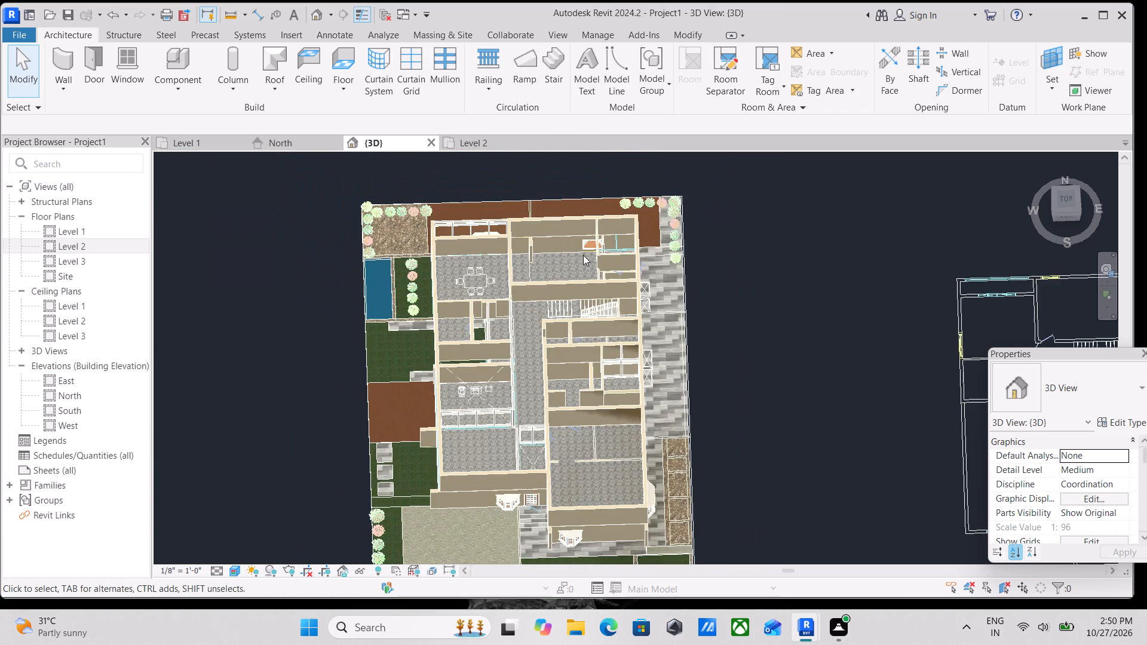
scroll(596, 282, "down", 2)
scroll(558, 365, "up", 1)
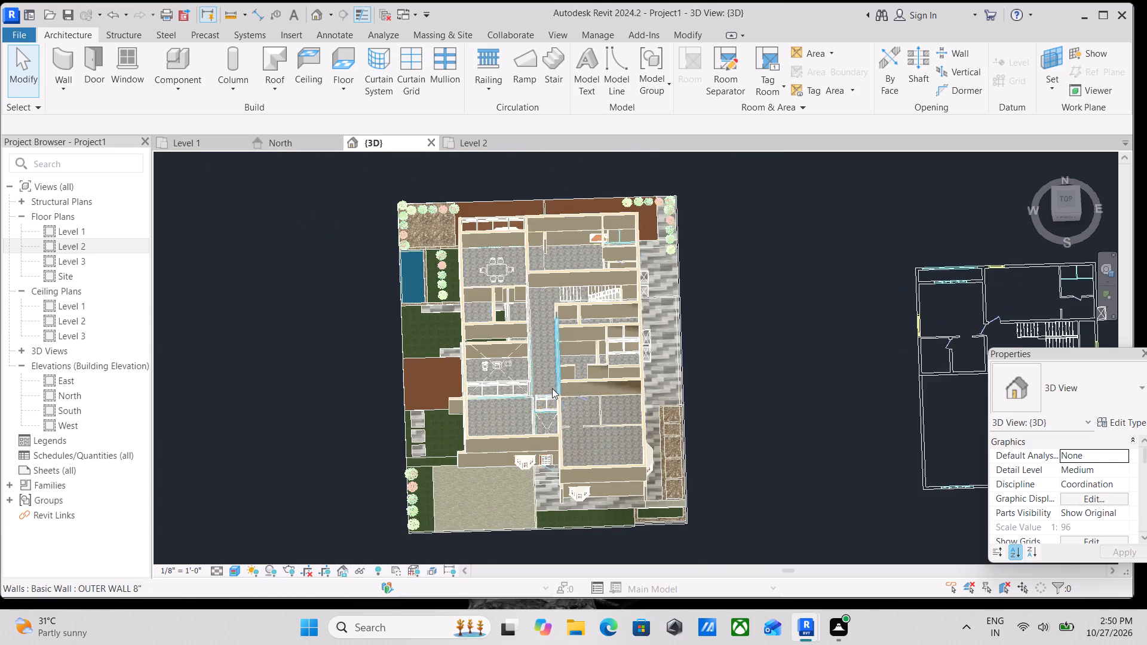
middle_click_drag(550, 390, 606, 285, "shift")
middle_click_drag(610, 463, 668, 276)
scroll(791, 376, "up", 3)
scroll(823, 465, "up", 4)
middle_click_drag(716, 397, 710, 398)
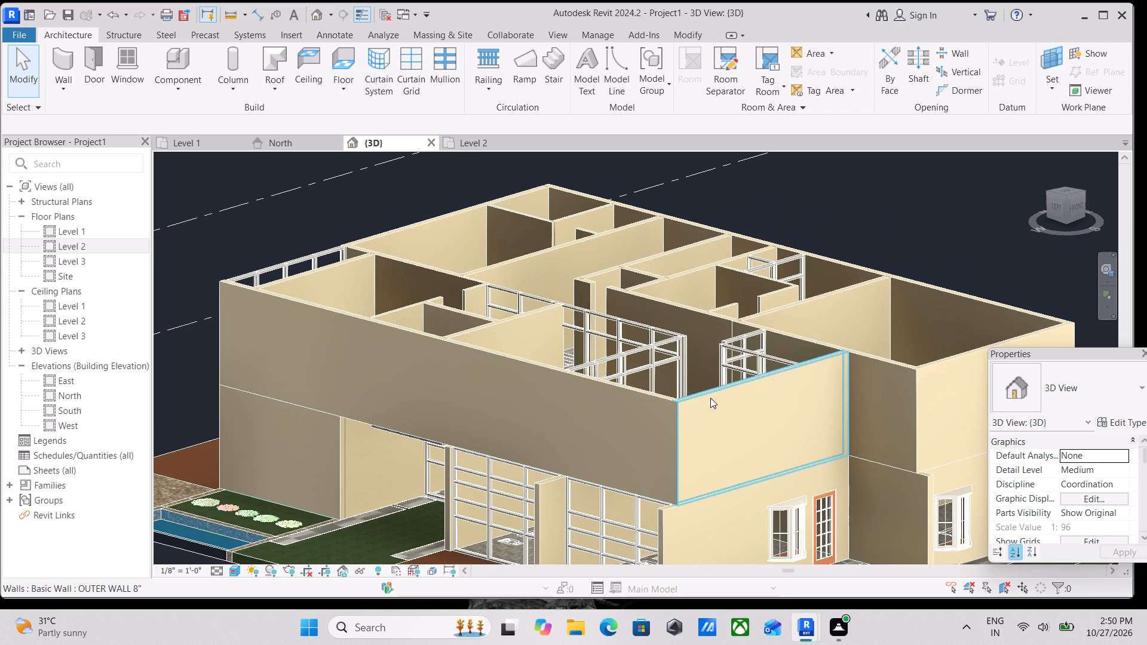
scroll(710, 398, "down", 2)
scroll(680, 322, "down", 1)
middle_click_drag(680, 322, 665, 420)
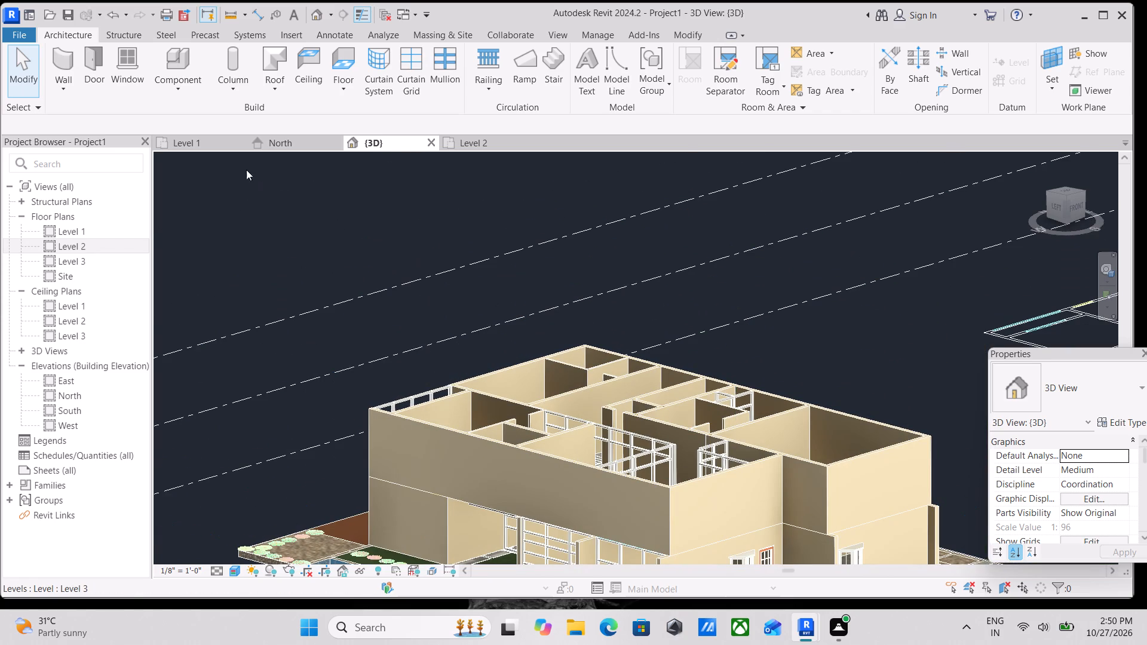
Review the Level 1 and Level 2 floor plans, checking the bedroom, toilet, closet and passage areas on Level 2.
left_click(199, 149)
scroll(332, 160, "down", 1)
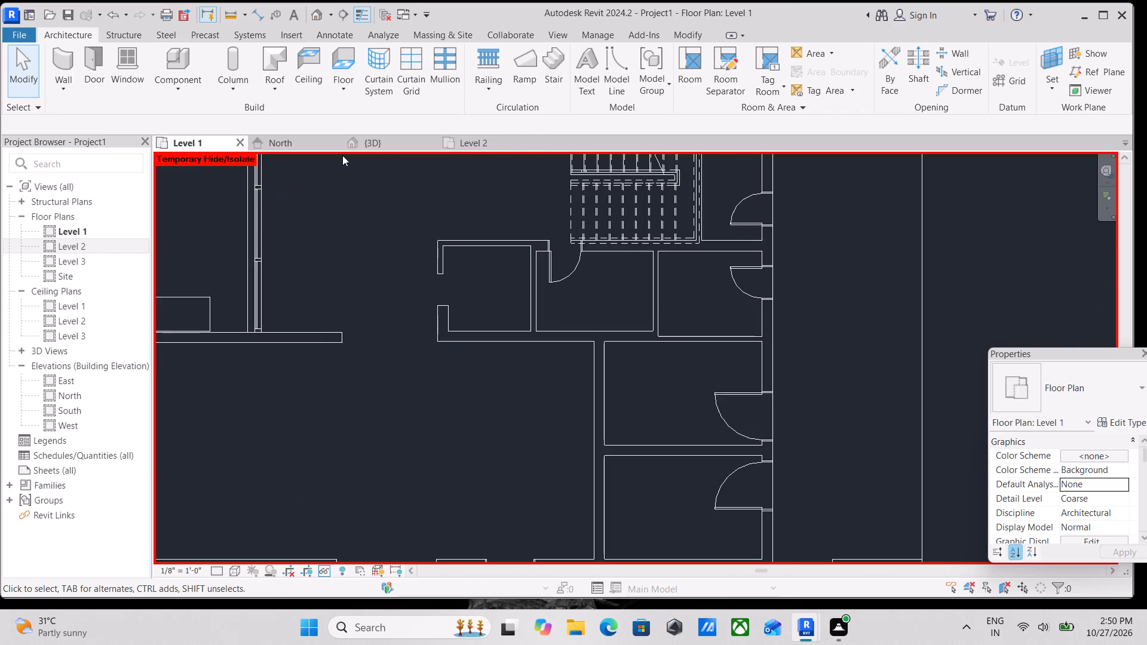
left_click(449, 141)
scroll(741, 354, "down", 3)
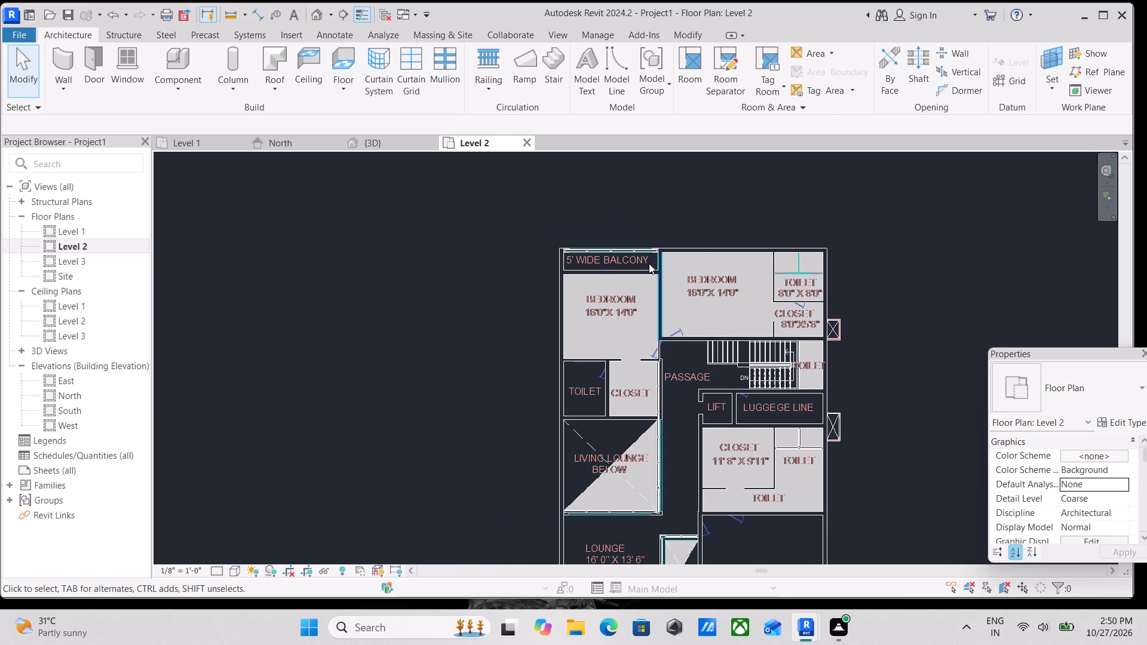
left_click(676, 405)
scroll(676, 405, "up", 3)
key("Escape")
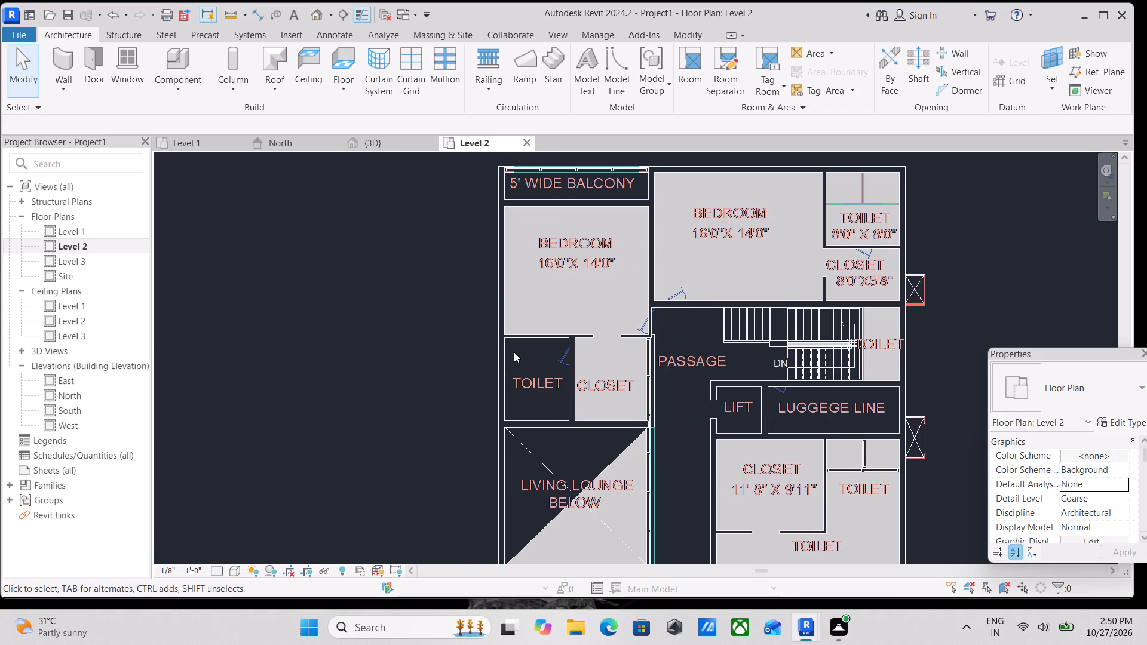
key("Escape")
scroll(514, 352, "up", 3)
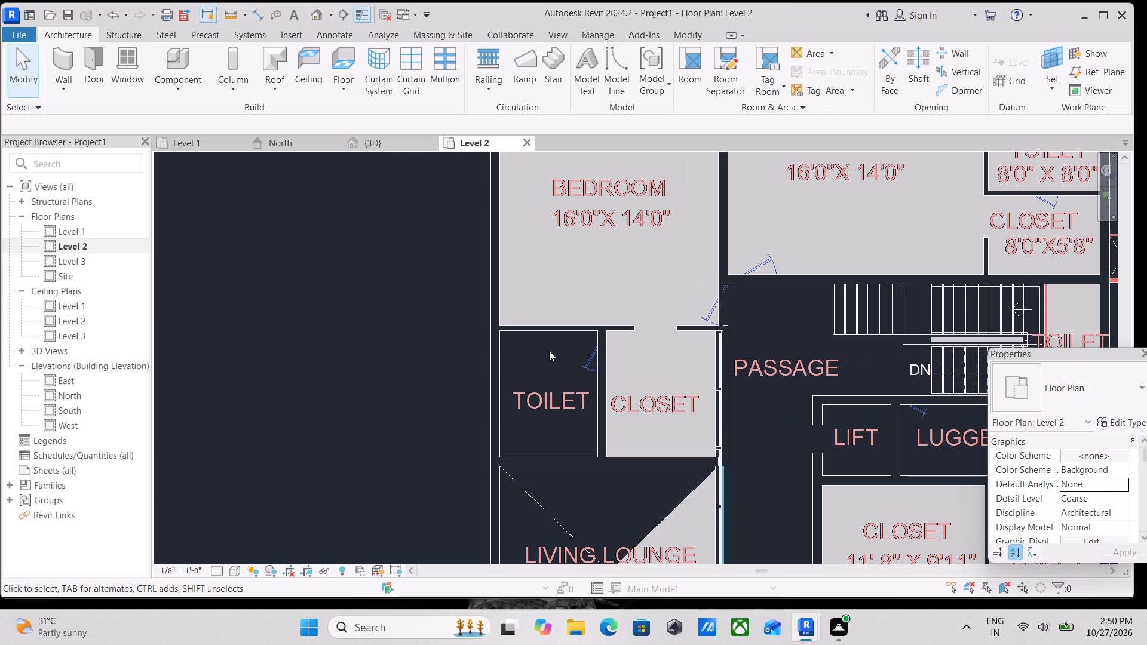
scroll(659, 331, "up", 1)
scroll(605, 286, "down", 2)
middle_click_drag(590, 277, 498, 373)
scroll(497, 374, "up", 1)
scroll(545, 314, "down", 2)
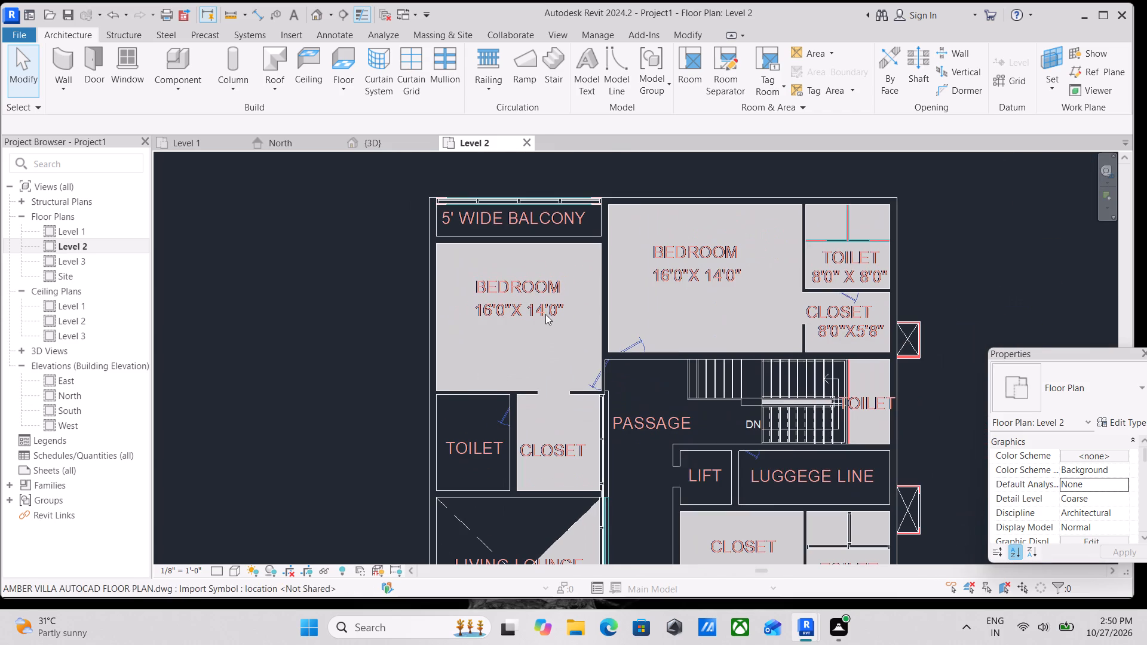
Temporarily hide the imported AMBER VILLA AutoCAD floor plan in the Level 2 view.
left_click(670, 259)
scroll(670, 259, "down", 3)
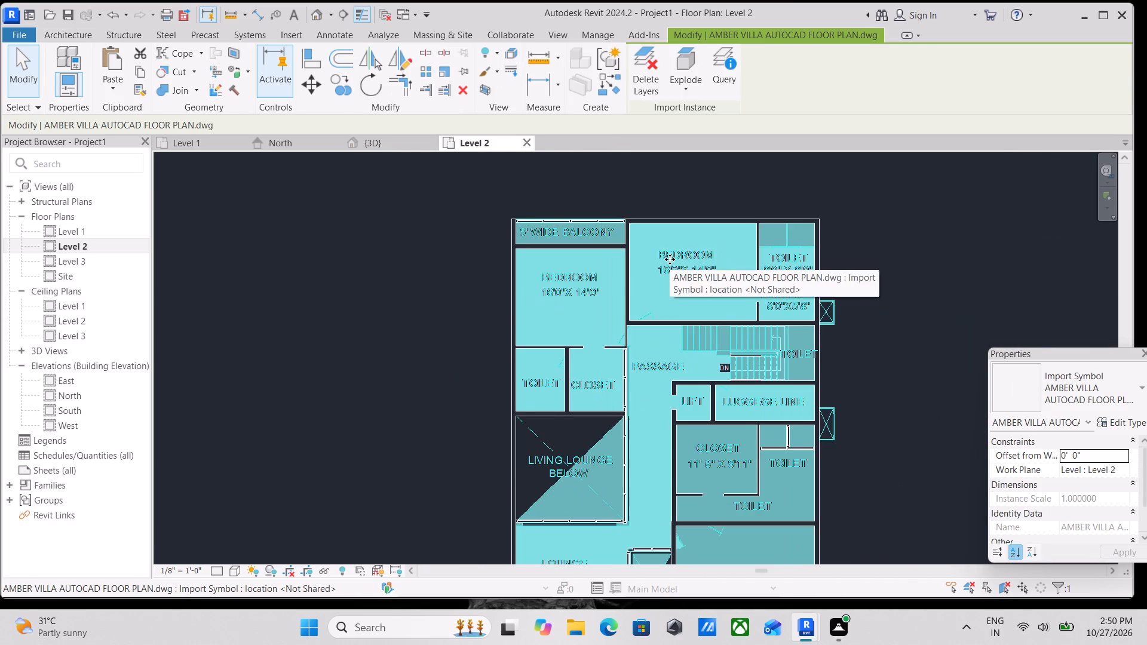
middle_click_drag(670, 259, 651, 312)
type("HH")
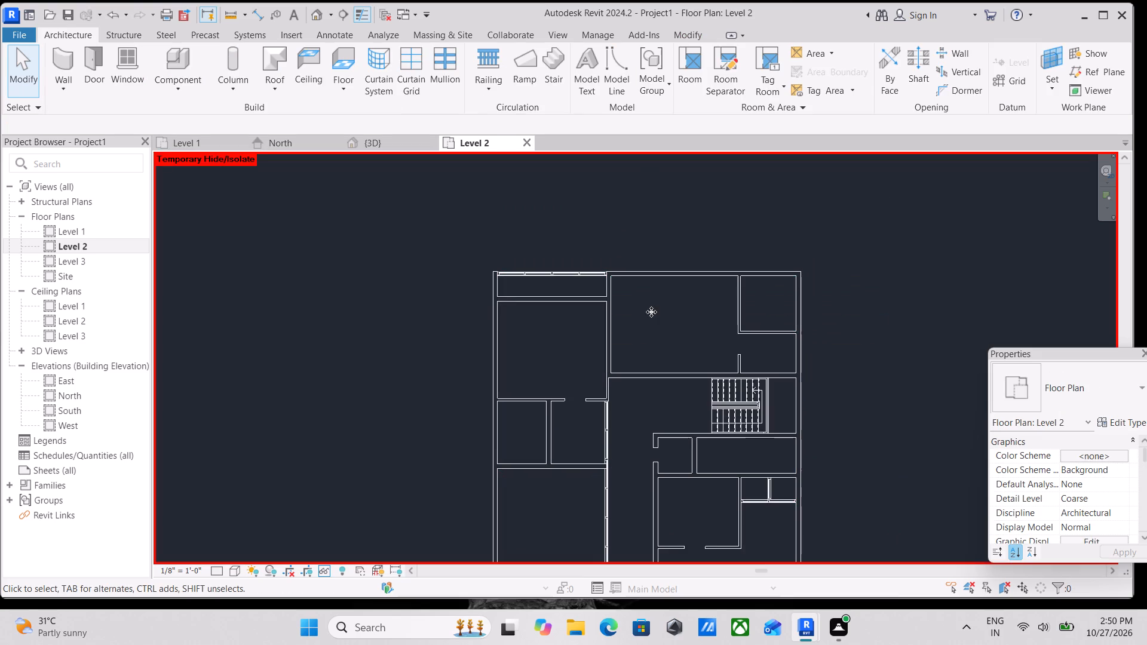
Set the Level 2 plan to the Shaded visual style and check which rooms still lack a floor.
scroll(599, 304, "up", 1)
left_click(559, 337)
scroll(559, 337, "down", 2)
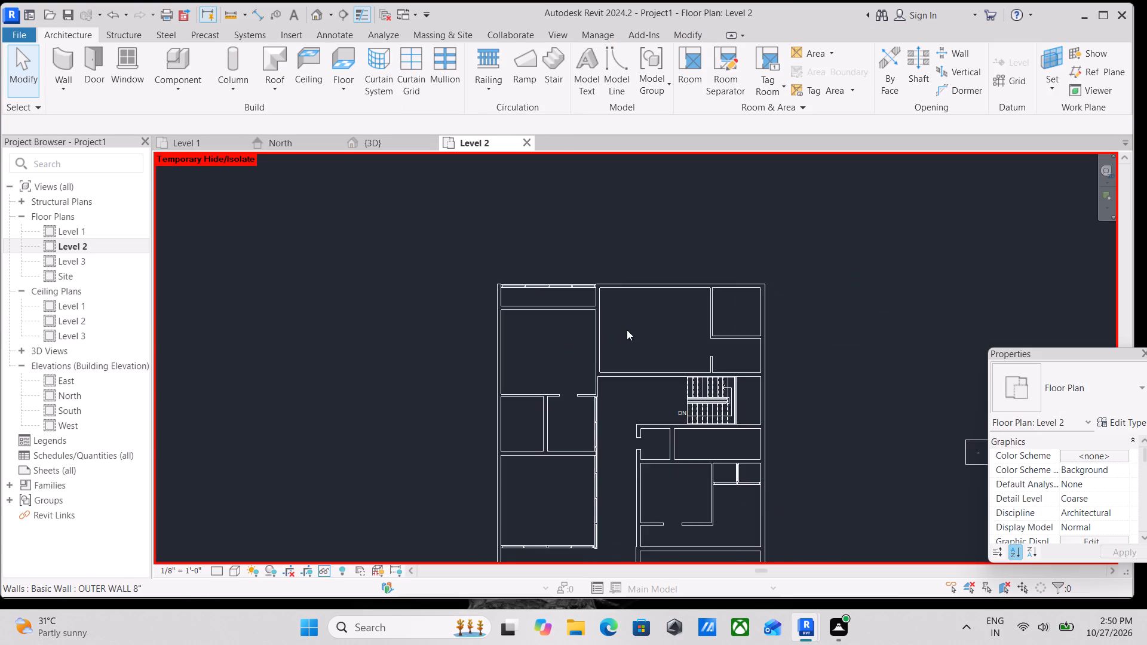
scroll(646, 327, "down", 5)
left_click(237, 571)
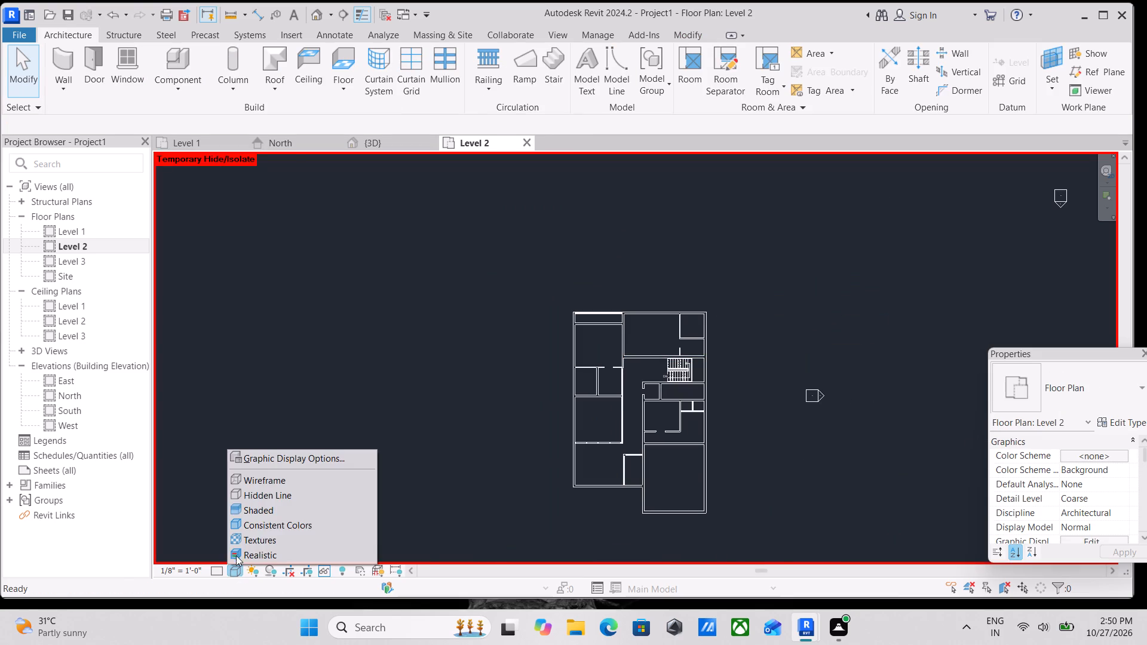
left_click(259, 507)
scroll(633, 389, "up", 3)
scroll(628, 314, "up", 1)
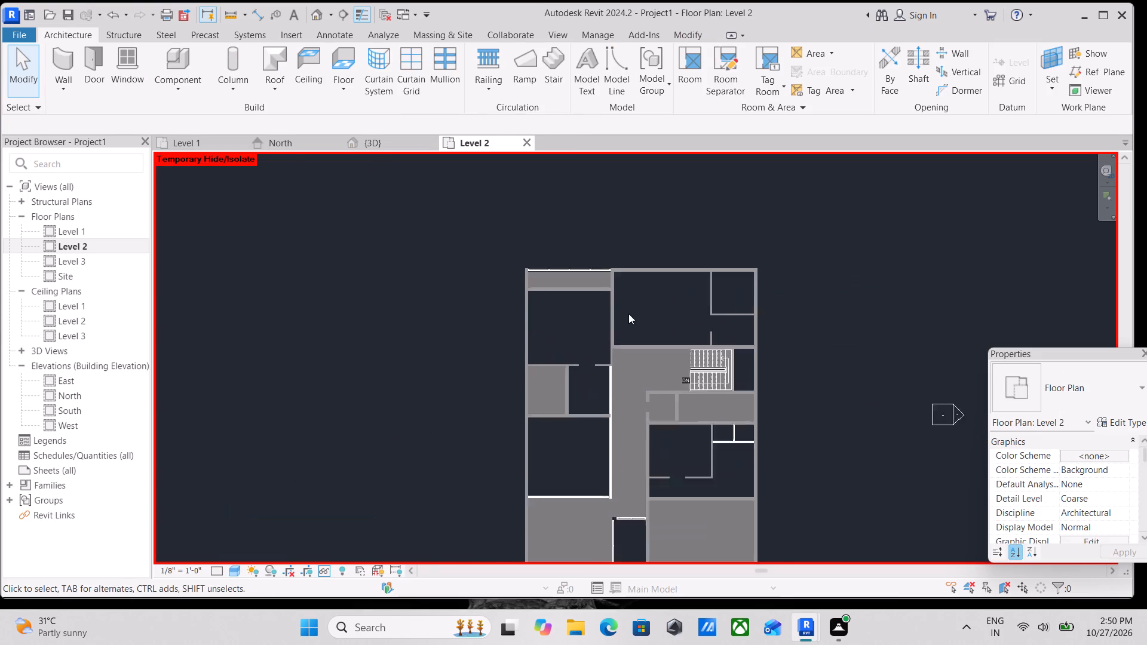
scroll(628, 314, "up", 2)
middle_click_drag(677, 285, 646, 382)
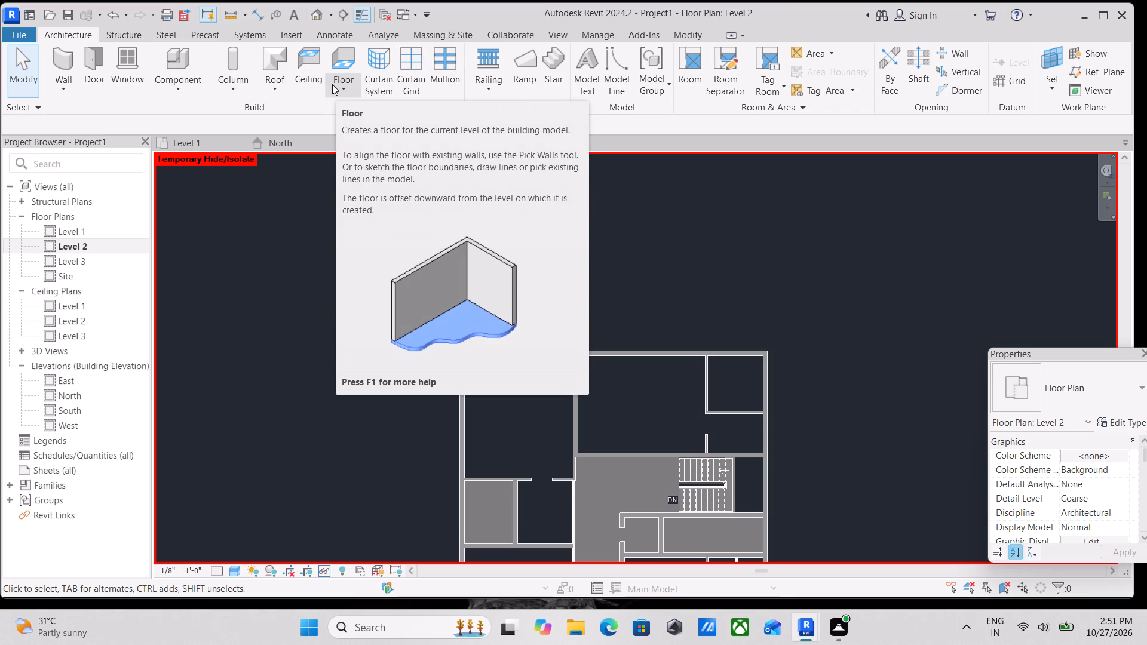
Start a MARBLE FLOORING 6" architectural floor and sketch straight boundary lines along the upper-right bedroom's left and lower walls to the closet stub wall.
left_click(332, 84)
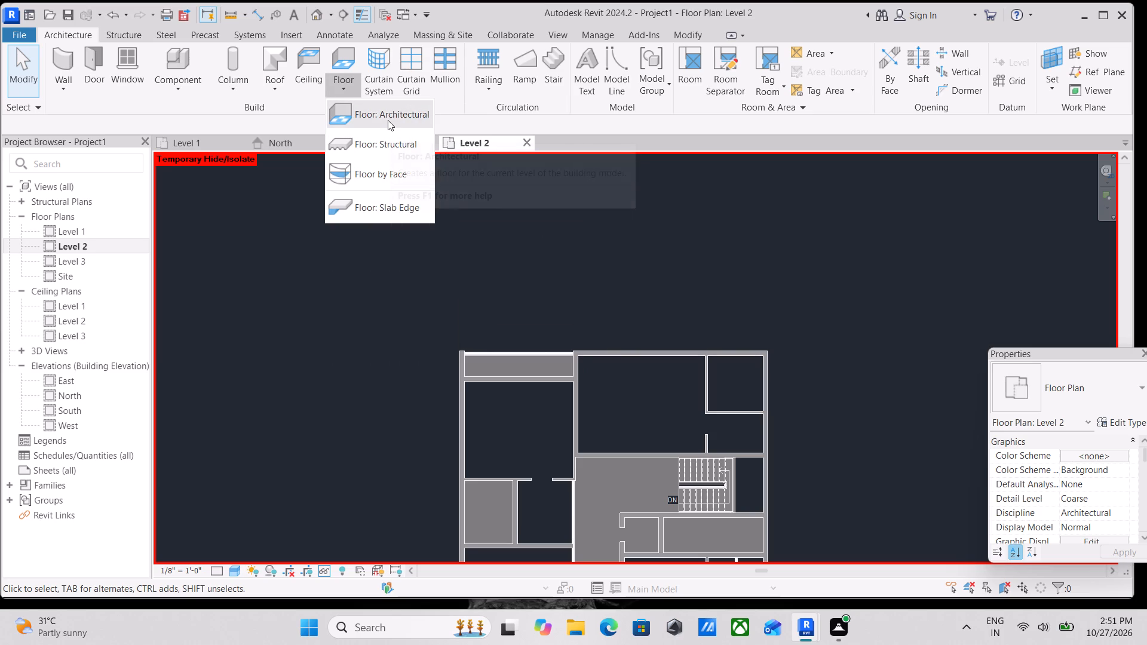
left_click(388, 120)
middle_click_drag(724, 450, 722, 438)
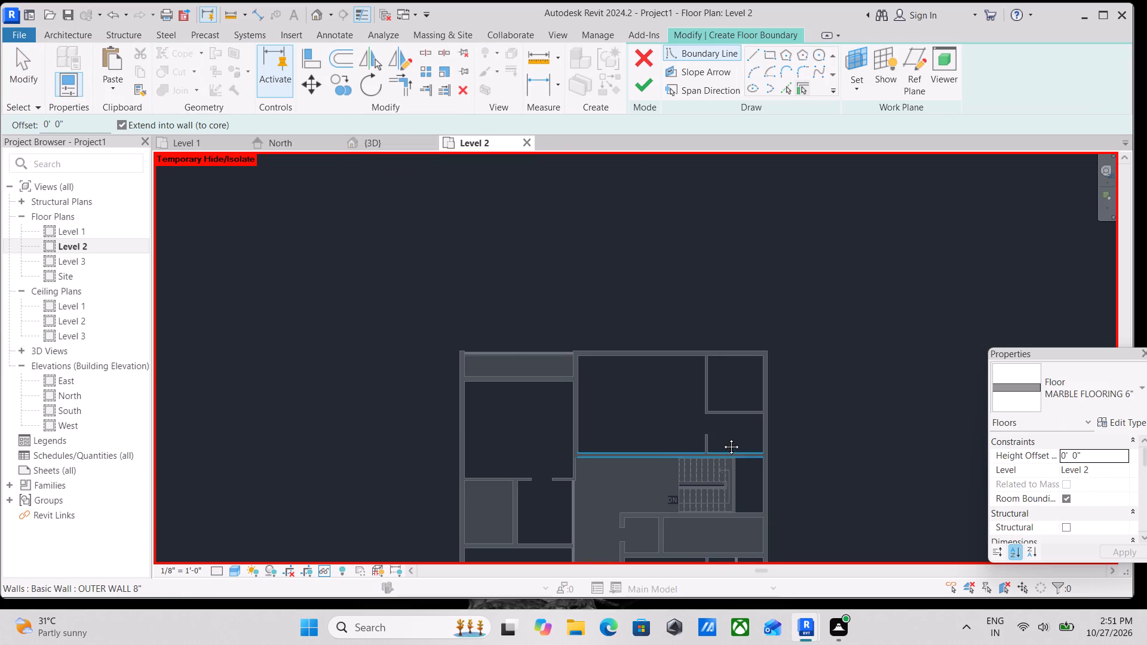
middle_click_drag(722, 438, 723, 336)
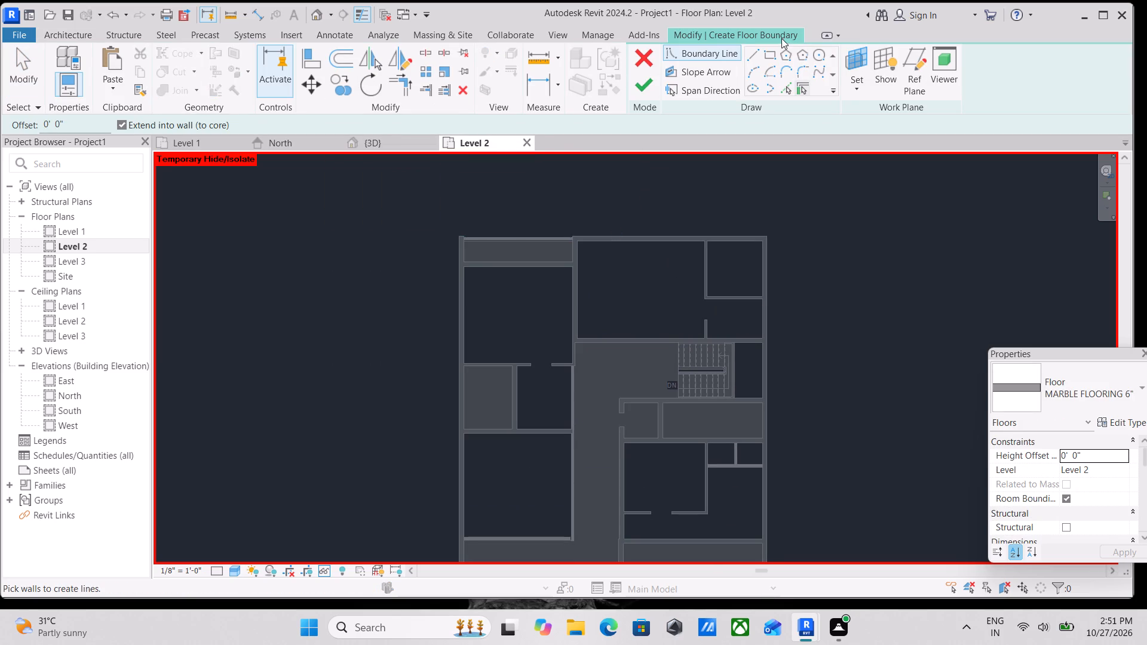
left_click(756, 56)
scroll(569, 259, "up", 3)
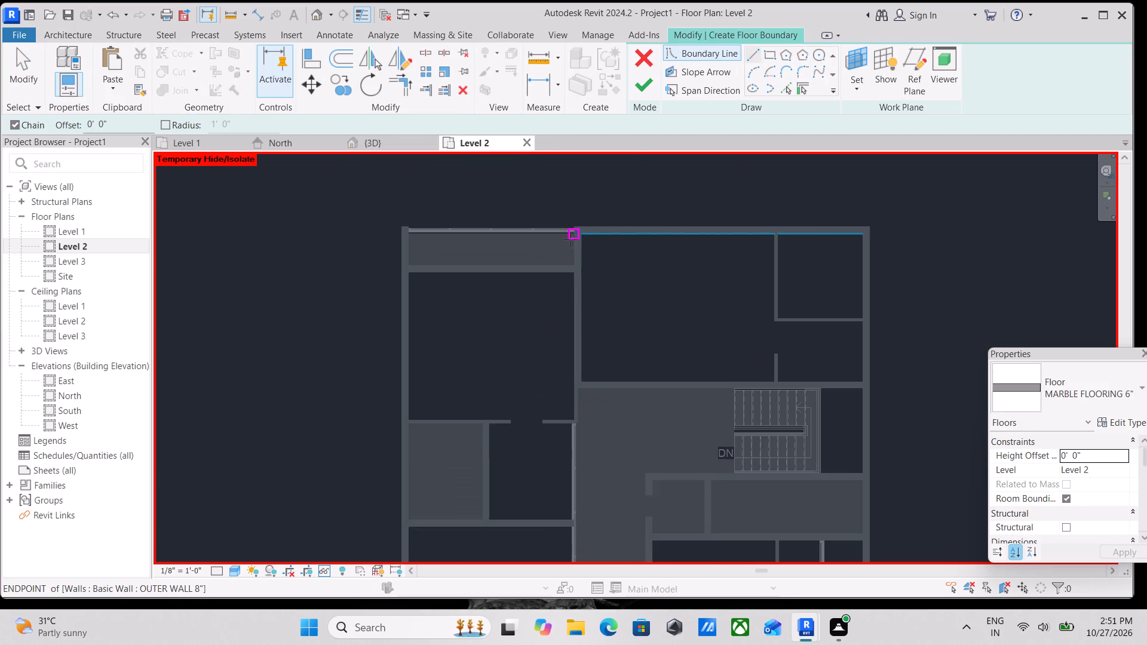
scroll(571, 238, "up", 6)
left_click(592, 235)
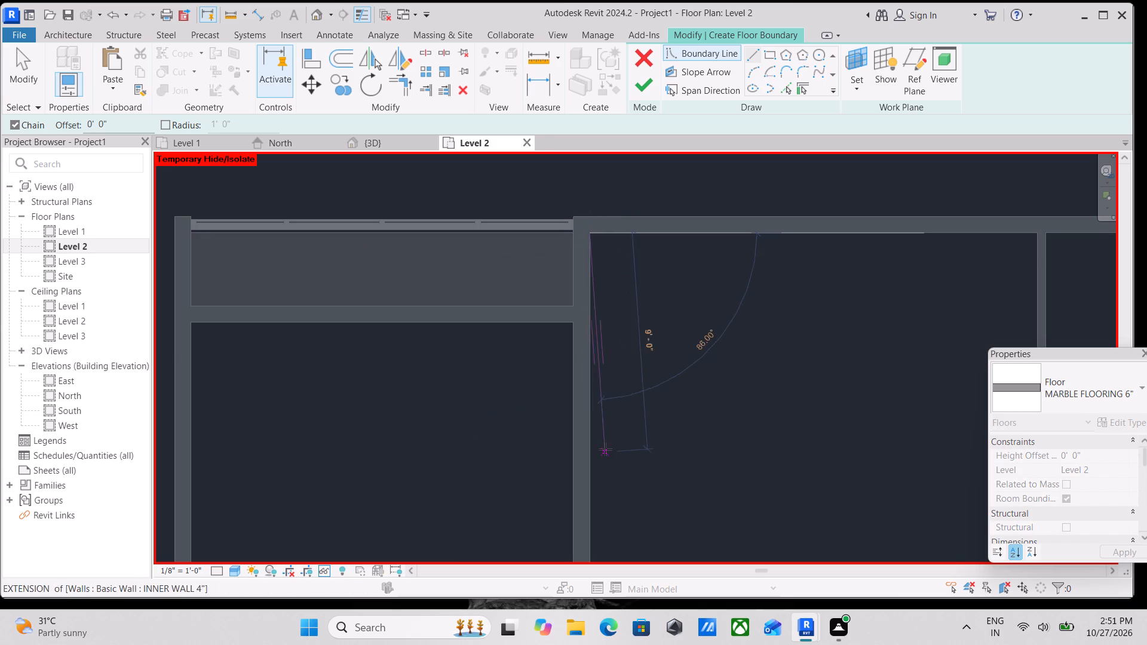
middle_click_drag(611, 402, 594, 115)
scroll(606, 292, "down", 1)
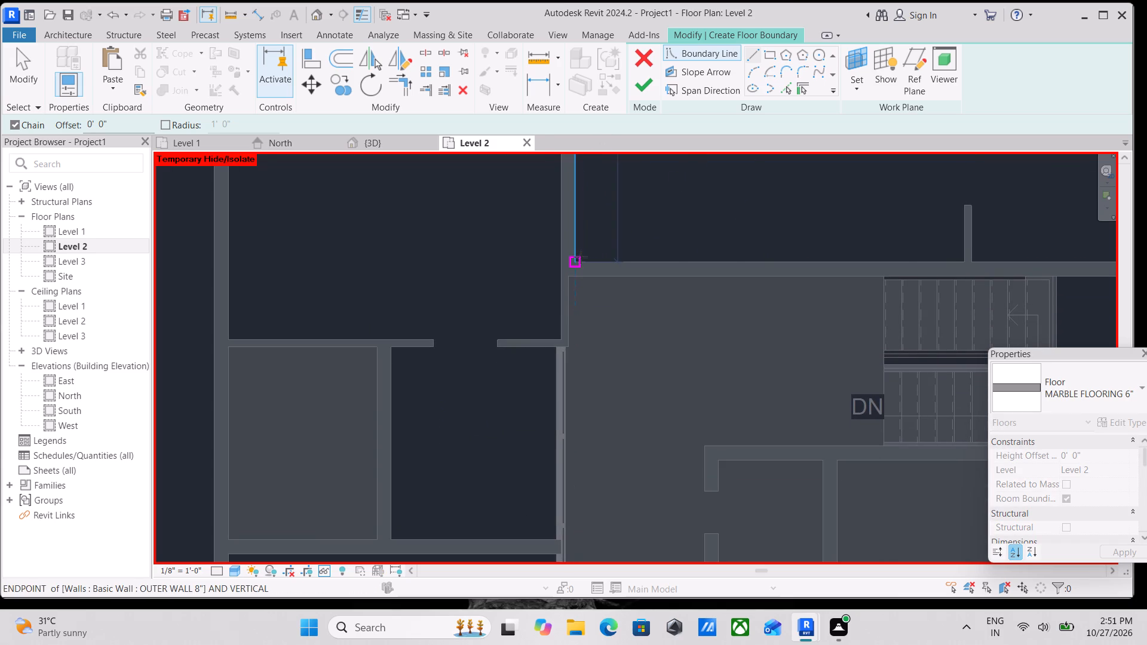
left_click(579, 259)
middle_click_drag(758, 250, 479, 275)
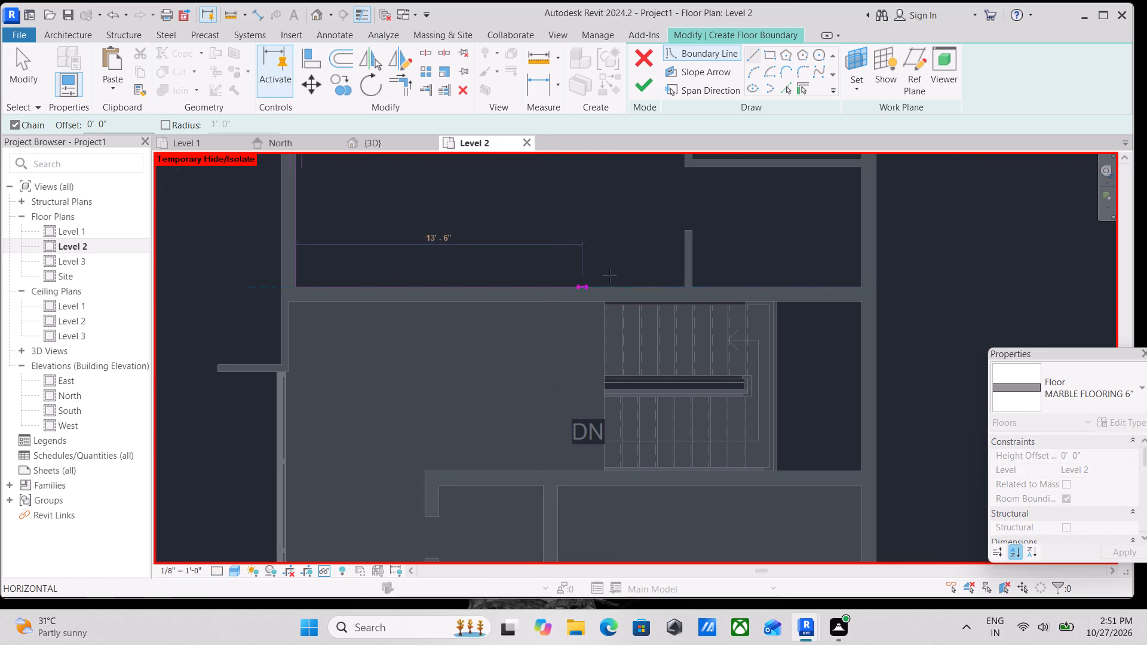
left_click(683, 285)
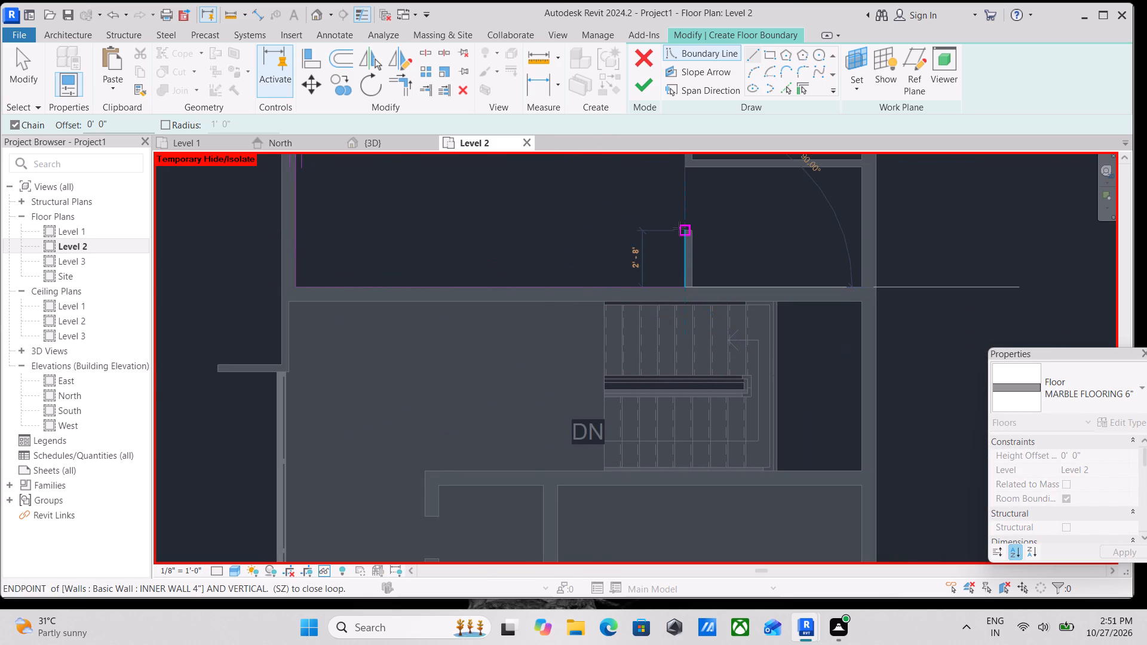
Wrap the floor boundary around the 4" closet stub wall, about 2'-8" along each side, and continue along the closet's lower wall to the outer wall.
scroll(679, 228, "up", 6)
left_click(691, 235)
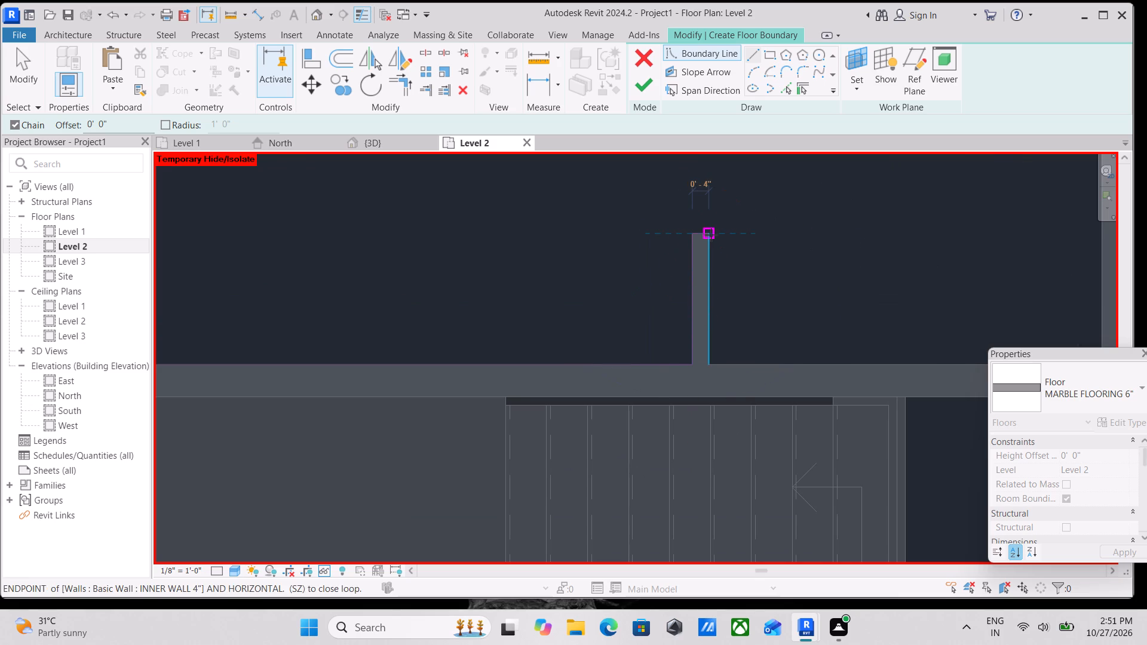
left_click(711, 235)
middle_click_drag(713, 314, 711, 239)
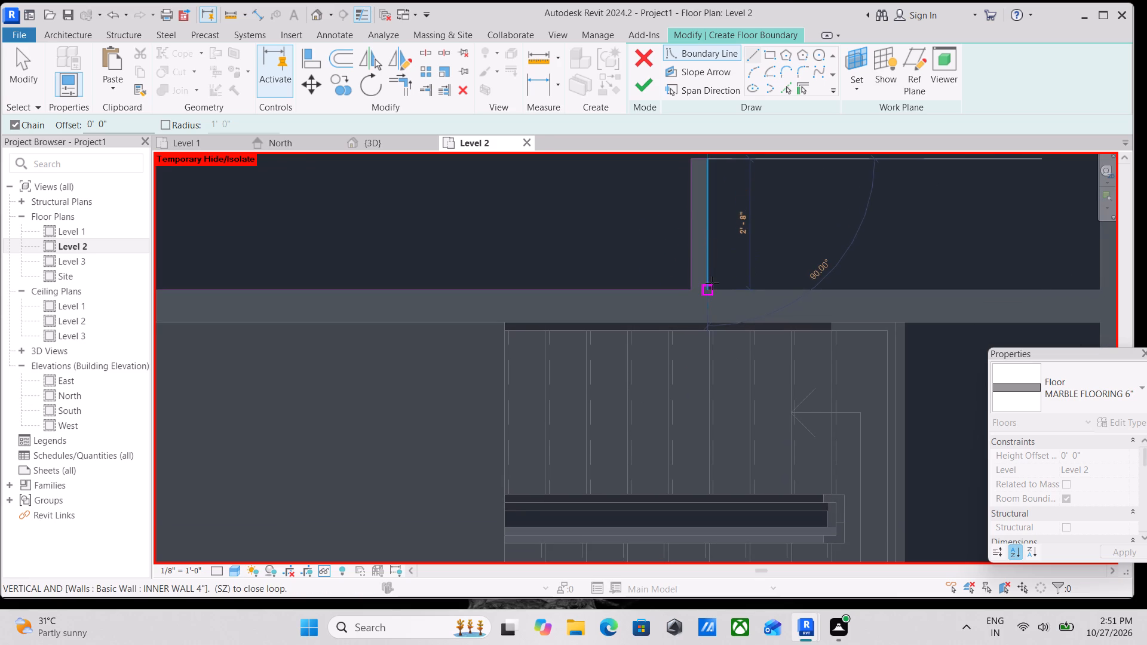
left_click(712, 283)
middle_click_drag(923, 284, 643, 269)
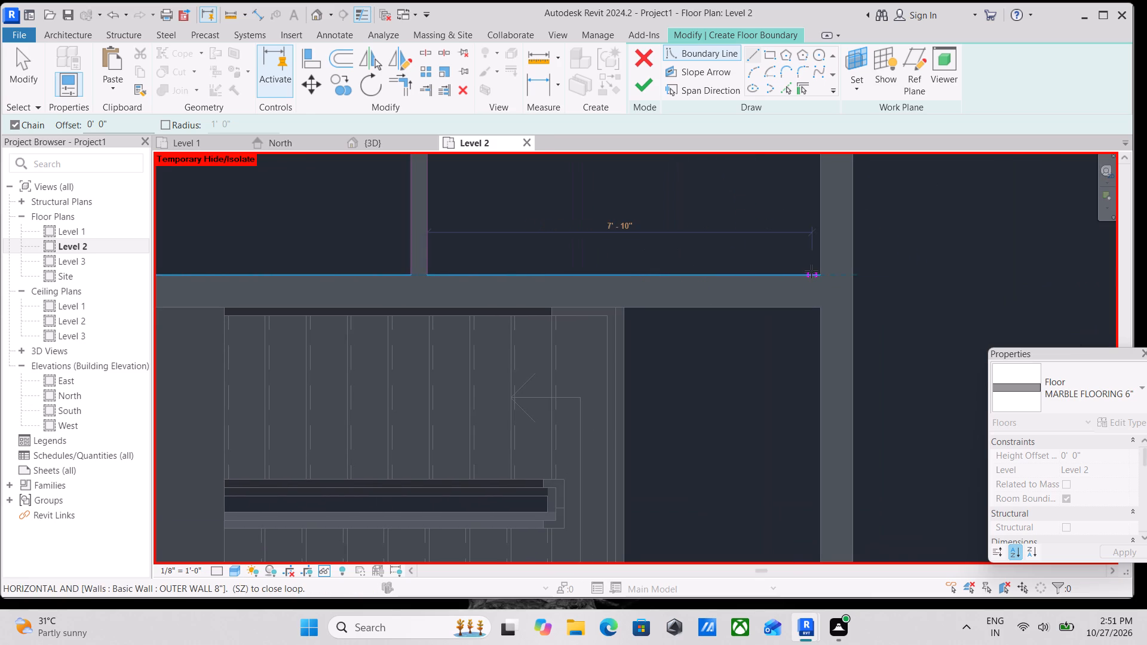
left_click(818, 272)
Continue the boundary up the outer wall and around the toilet's inner walls, closing it with an 18'-4" line along the bedroom's top wall.
middle_click_drag(803, 218, 744, 514)
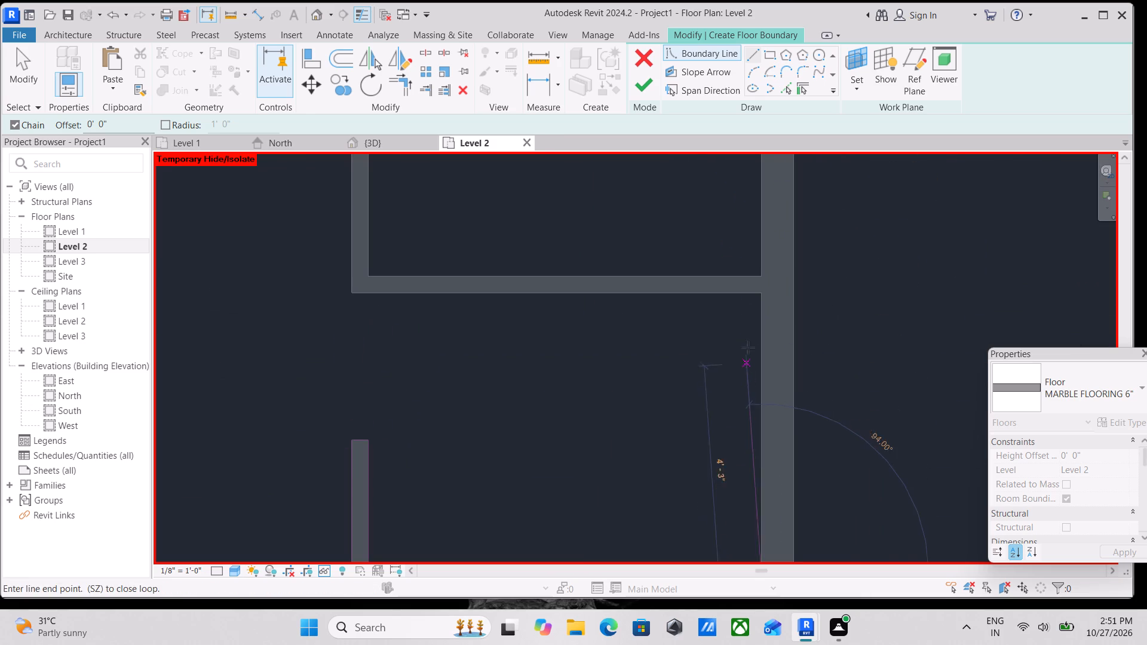
left_click(761, 297)
middle_click_drag(543, 307, 700, 311)
left_click(510, 297)
middle_click_drag(512, 269, 545, 360)
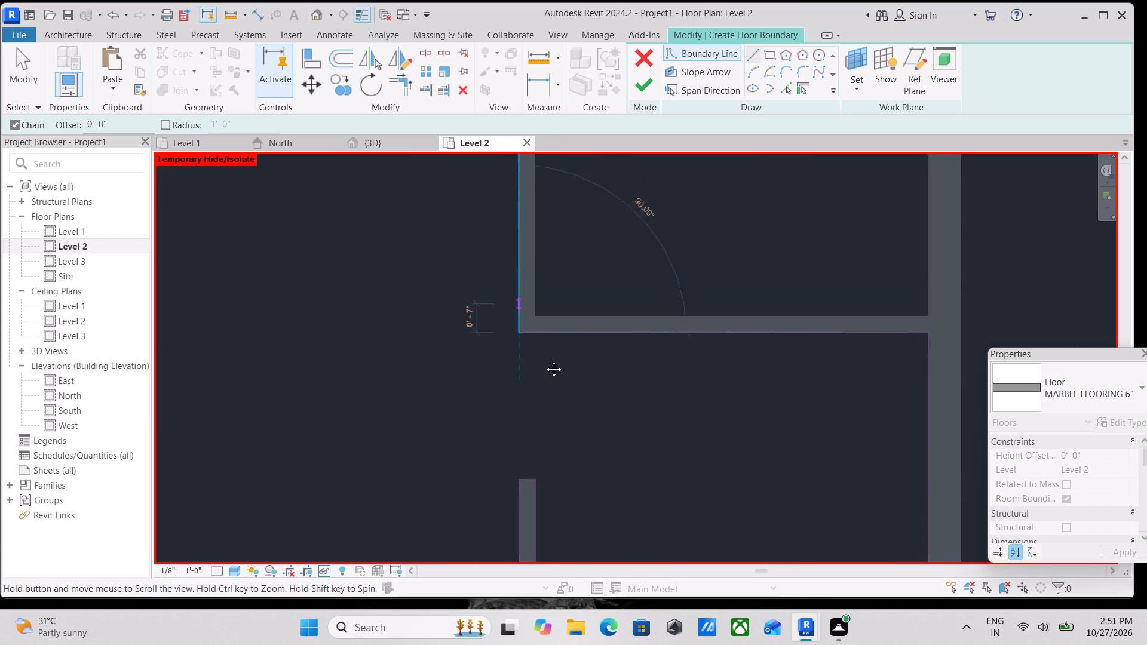
middle_click_drag(545, 360, 602, 464)
scroll(601, 347, "down", 2)
middle_click_drag(601, 347, 622, 511)
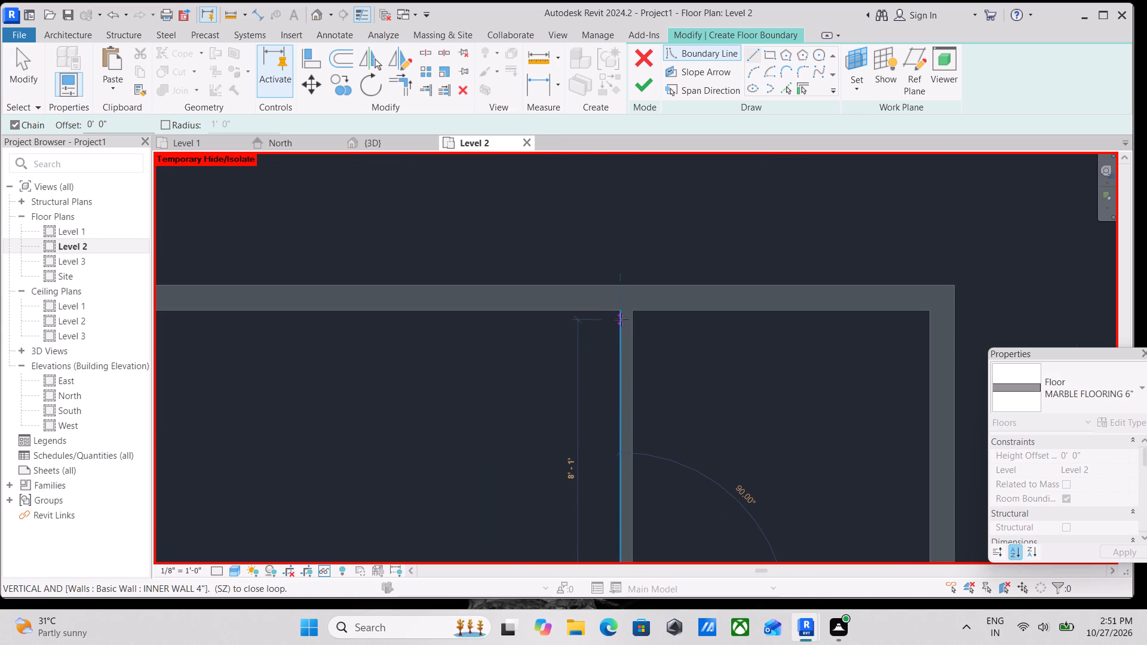
left_click(621, 313)
middle_click_drag(397, 301, 773, 287)
scroll(444, 304, "down", 2)
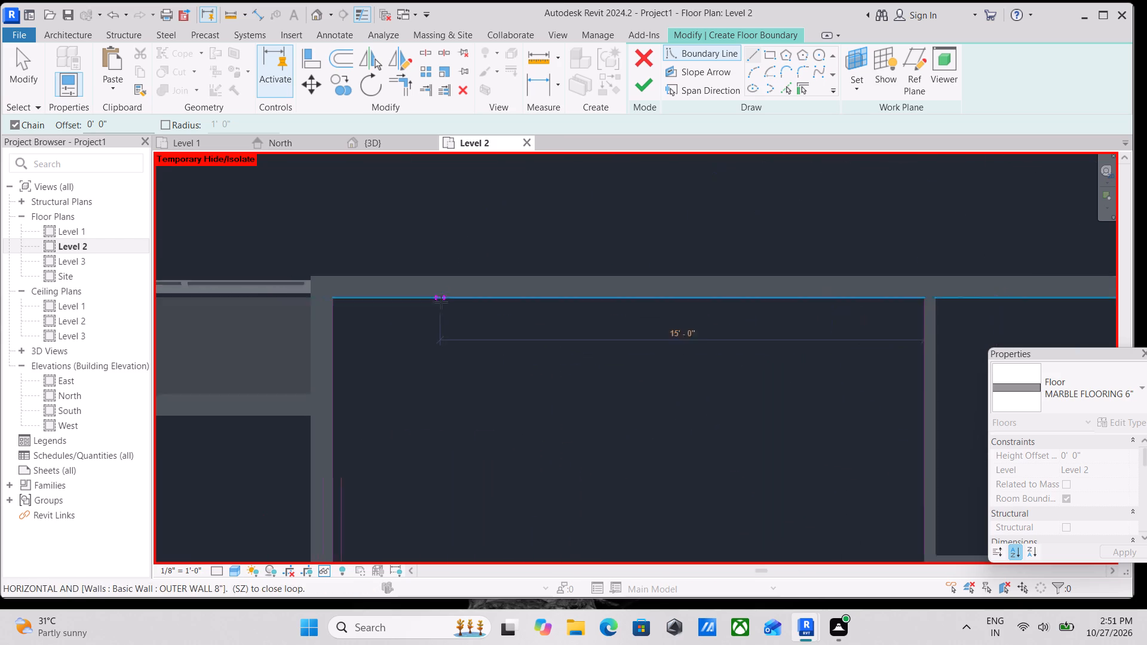
scroll(441, 302, "down", 1)
middle_click_drag(441, 302, 568, 298)
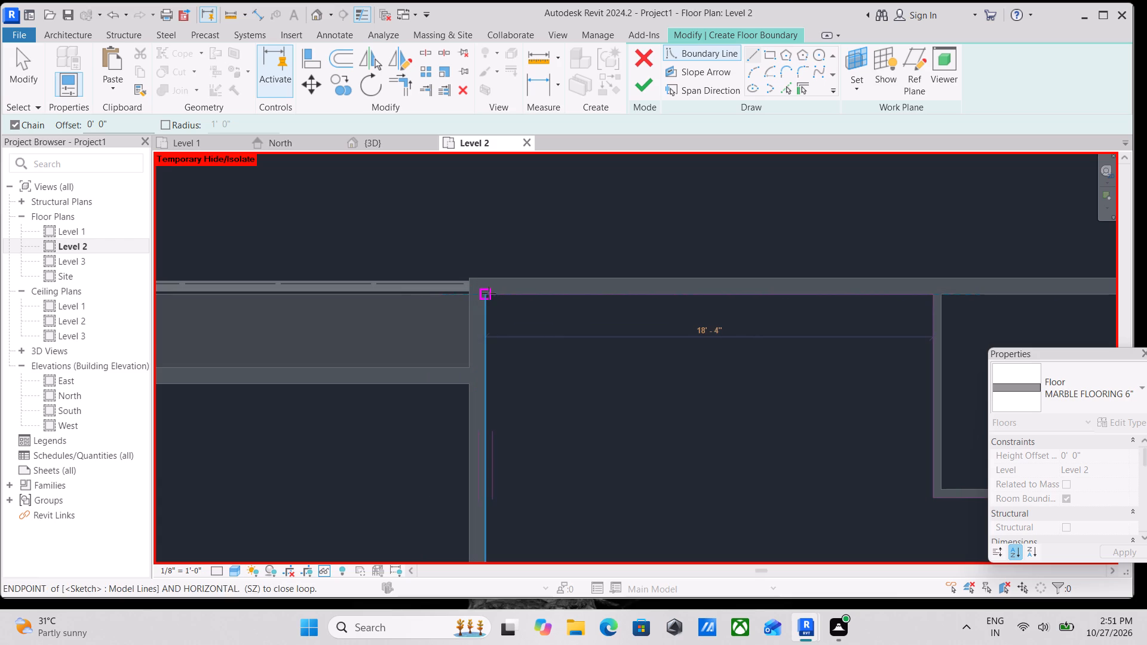
left_click(486, 296)
key("Escape")
scroll(713, 355, "down", 3)
middle_click_drag(713, 355, 446, 268)
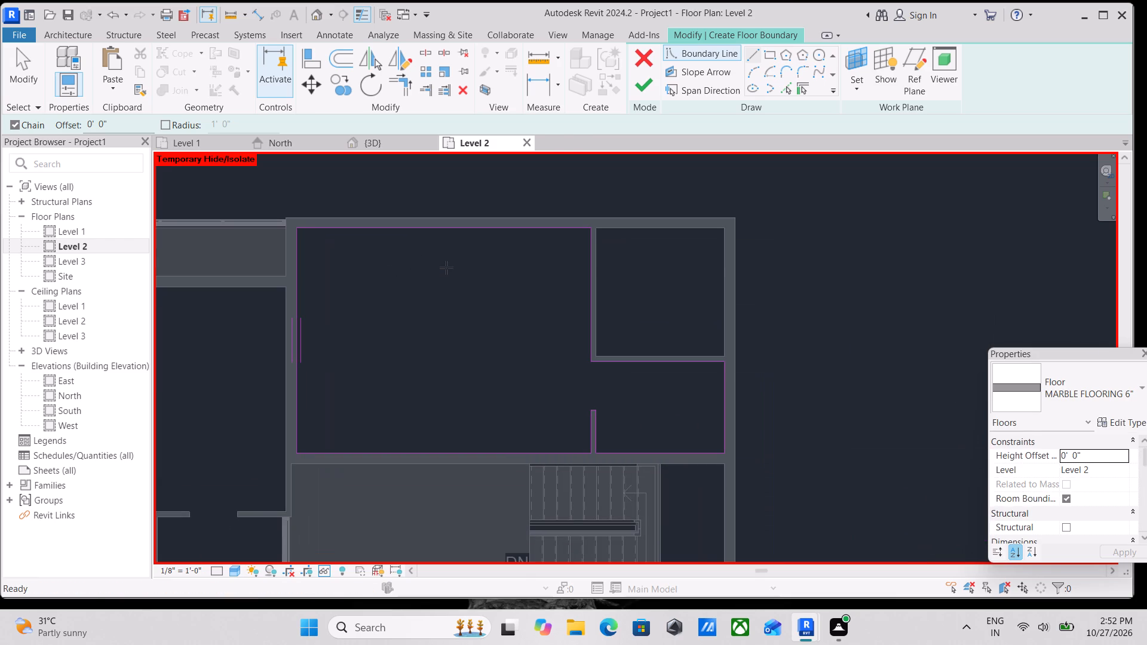
Add an 8'-0" by 8'-0" rectangular floor boundary inside the toilet at the upper-right bedroom's corner.
scroll(446, 268, "down", 2)
middle_click_drag(446, 268, 685, 293)
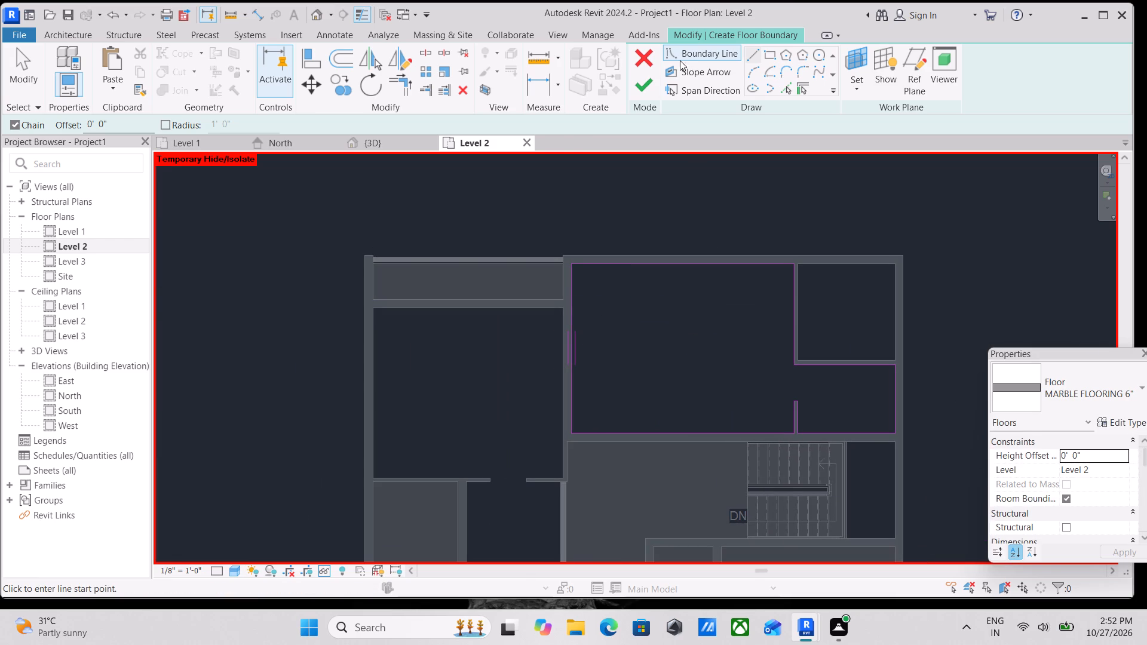
left_click(767, 54)
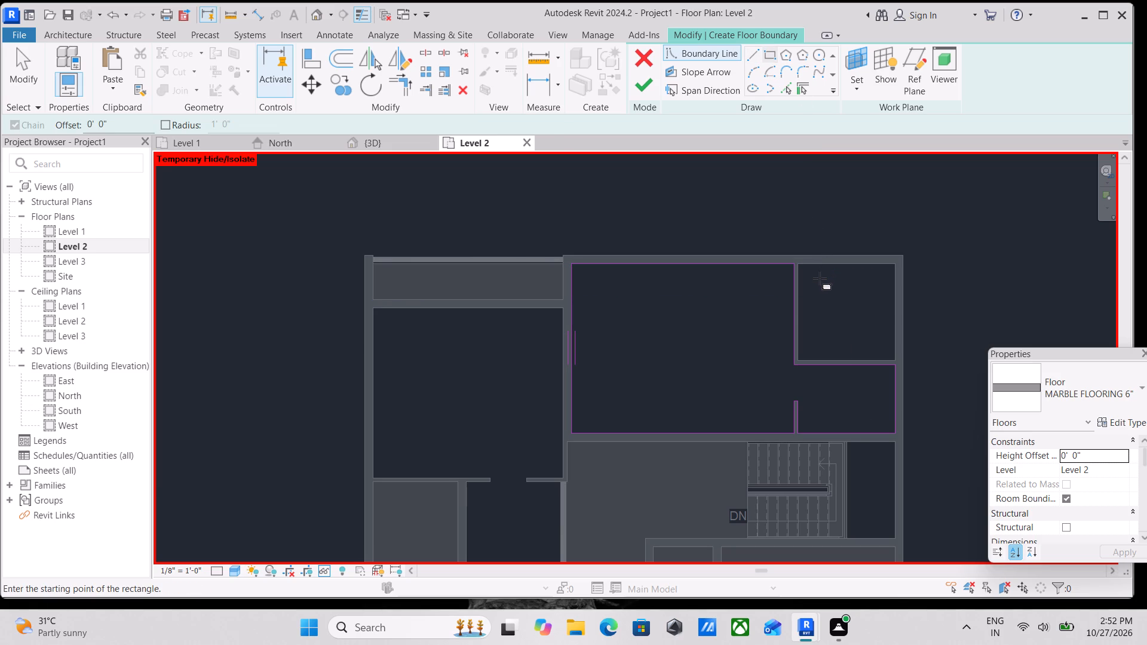
scroll(820, 278, "up", 3)
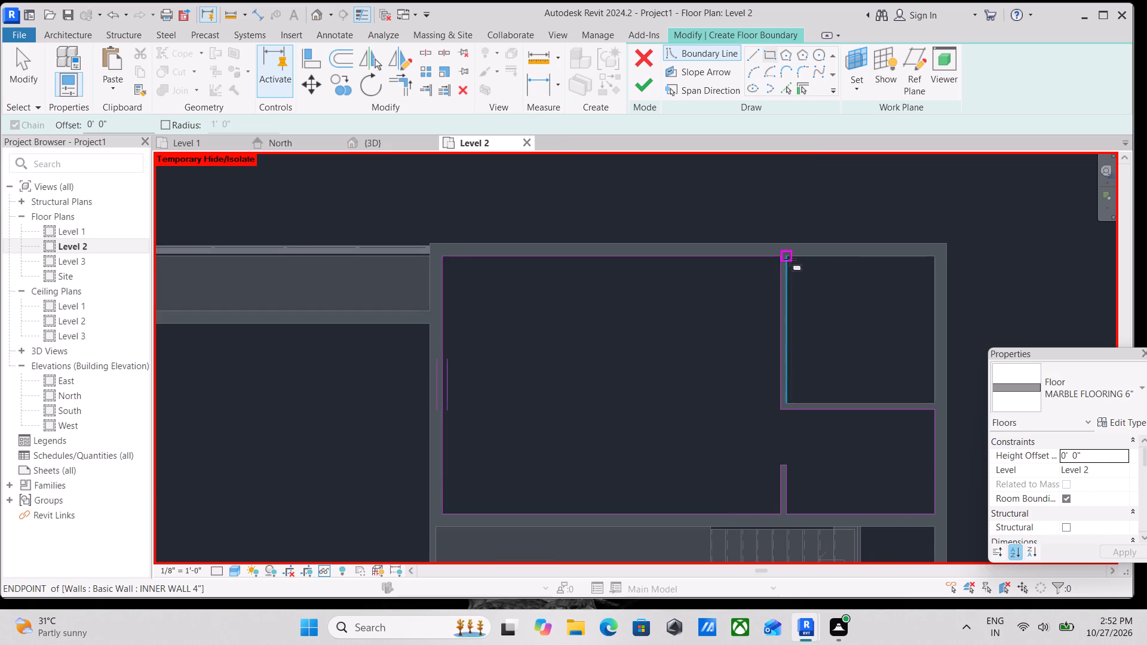
left_click(790, 259)
middle_click_drag(920, 393, 906, 378)
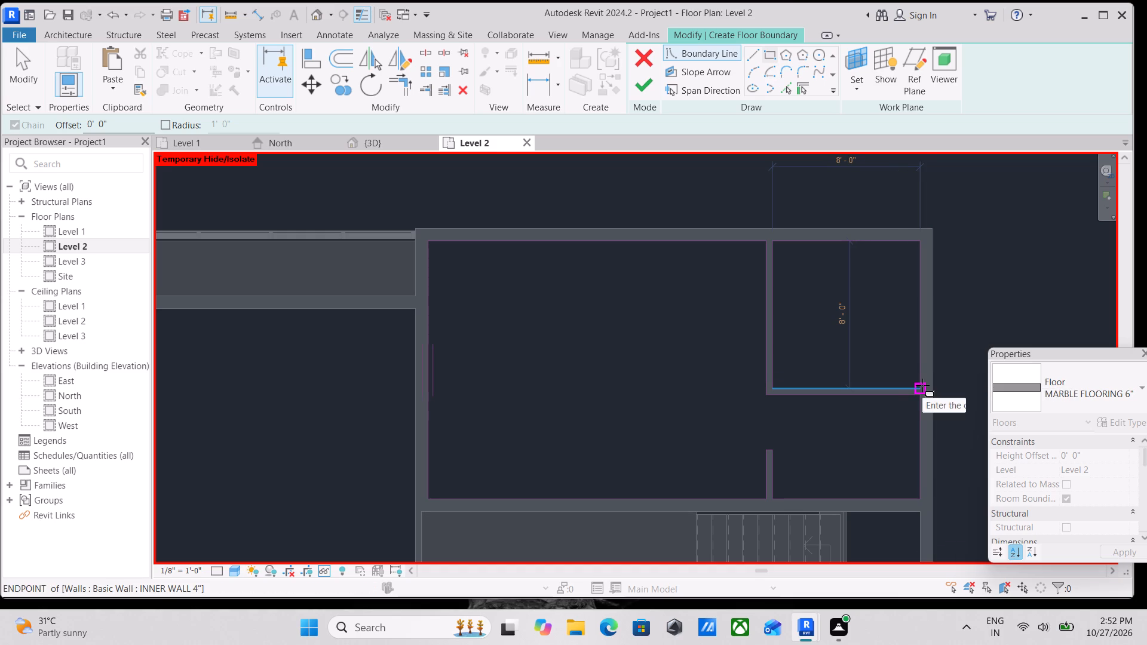
left_click(923, 386)
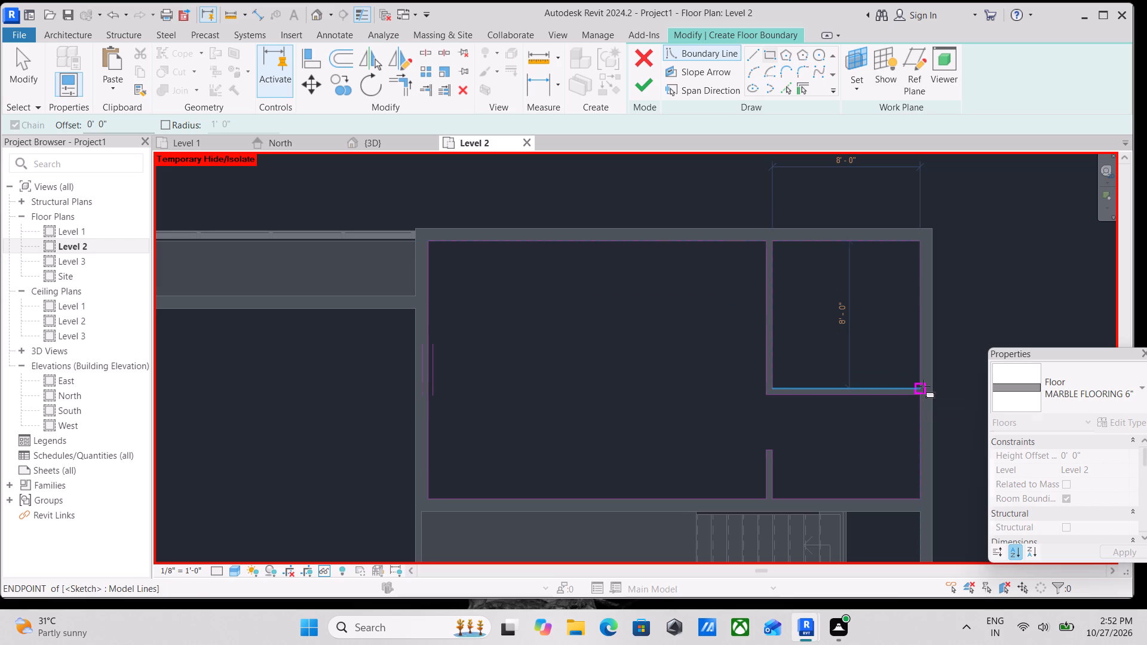
Sketch straight boundary lines in the lobby below the upper-left bedroom, about 7'-9" along its lower wall and 9'-1" up the glazed wall.
scroll(664, 371, "down", 2)
middle_click_drag(664, 371, 893, 377)
scroll(663, 419, "down", 2)
middle_click_drag(664, 417, 675, 390)
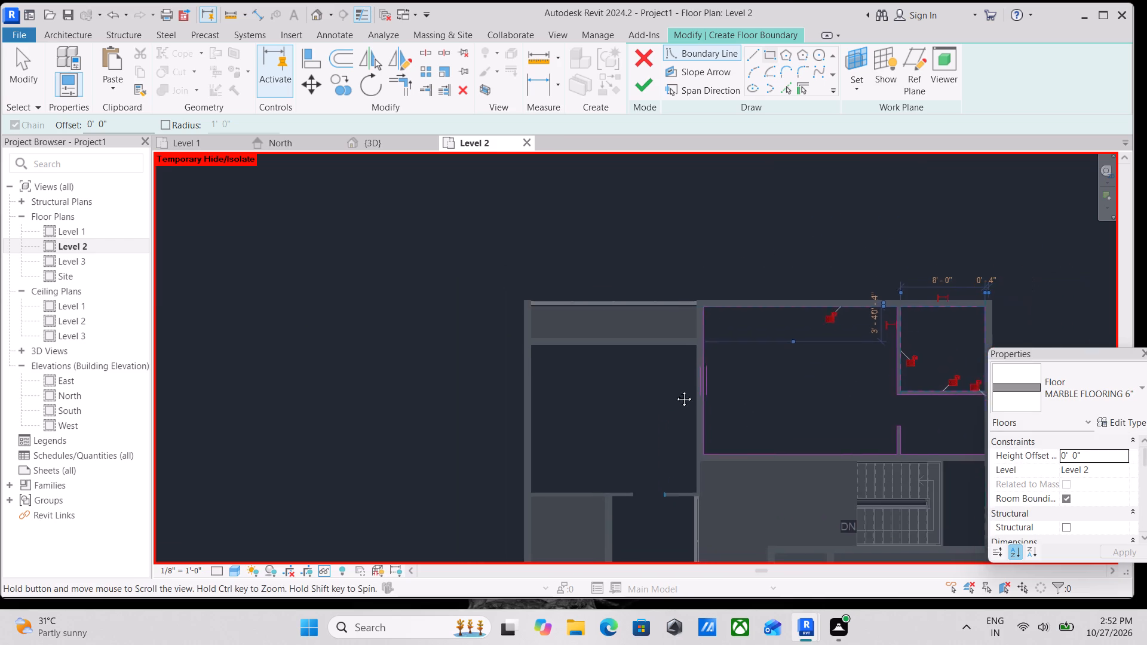
middle_click_drag(675, 390, 720, 301)
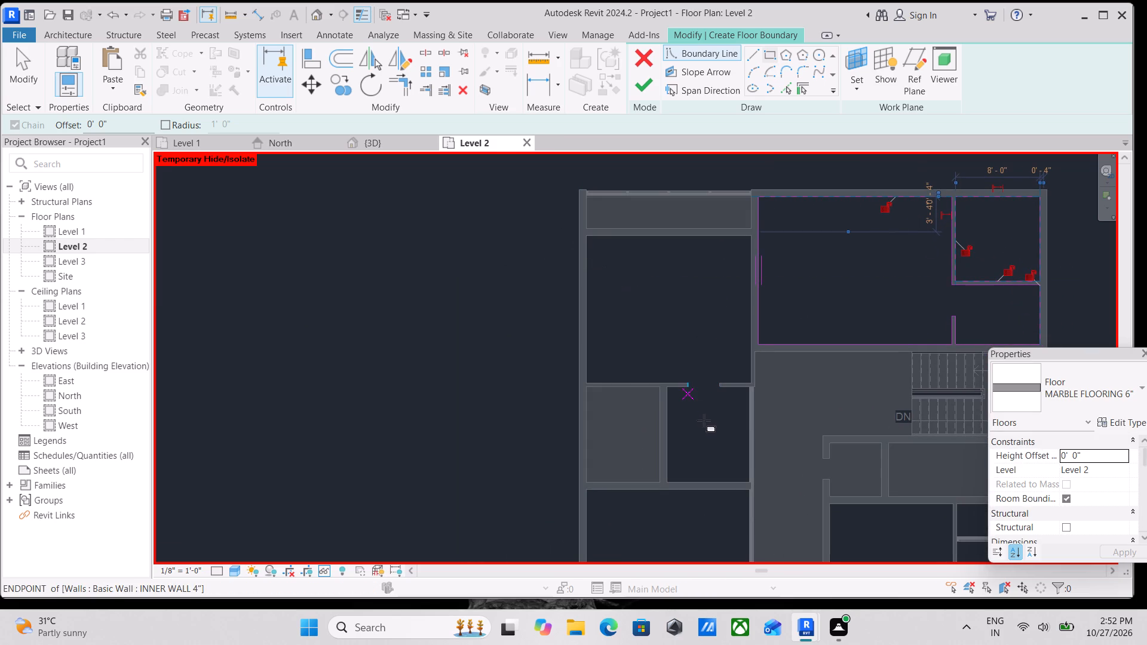
left_click(749, 54)
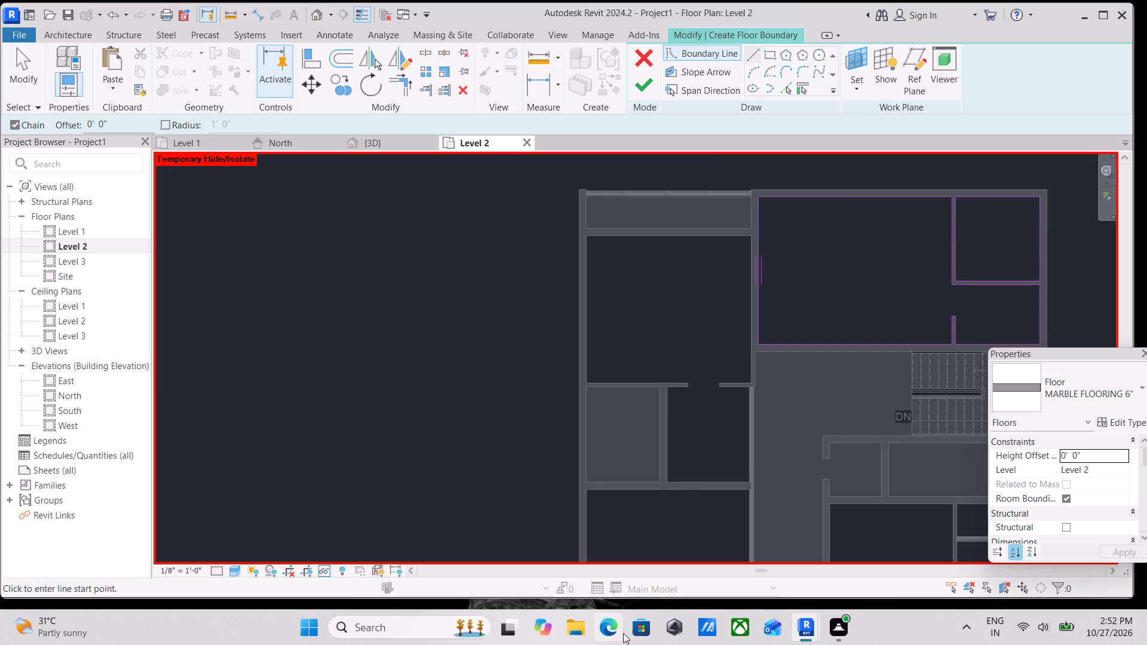
scroll(670, 490, "up", 2)
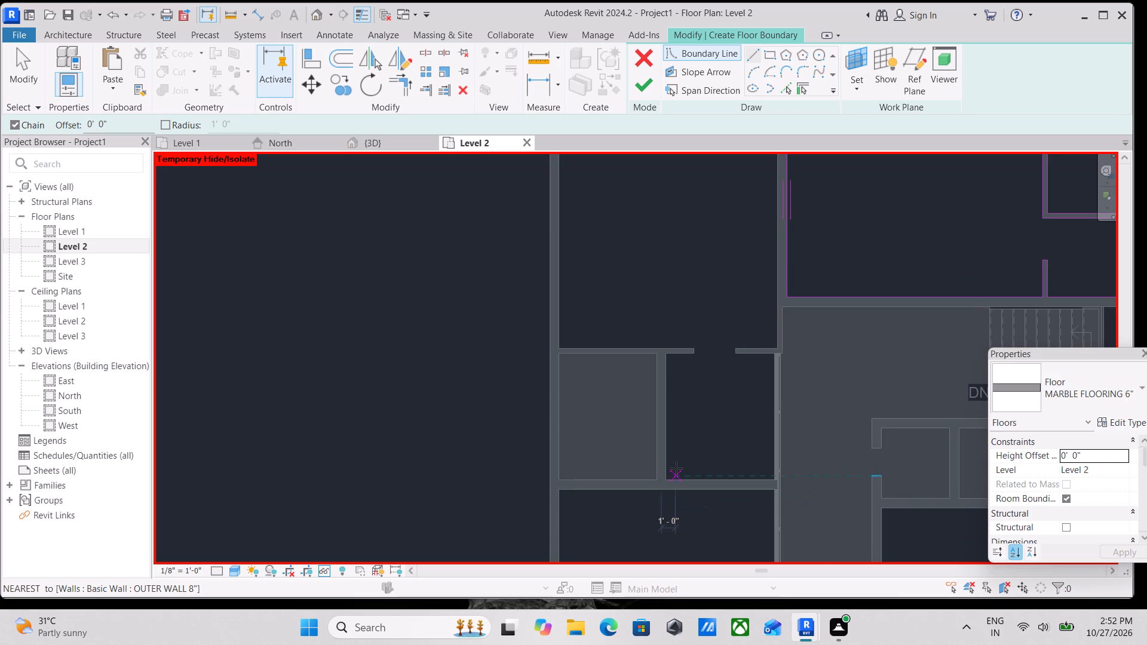
left_click(665, 480)
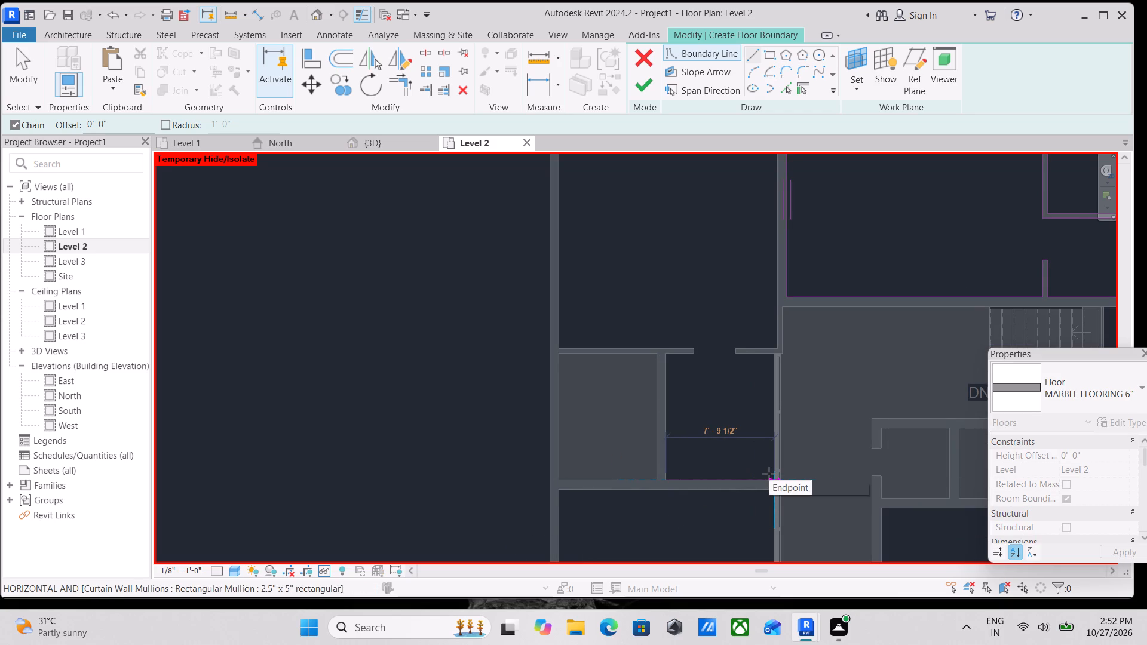
scroll(769, 474, "up", 3)
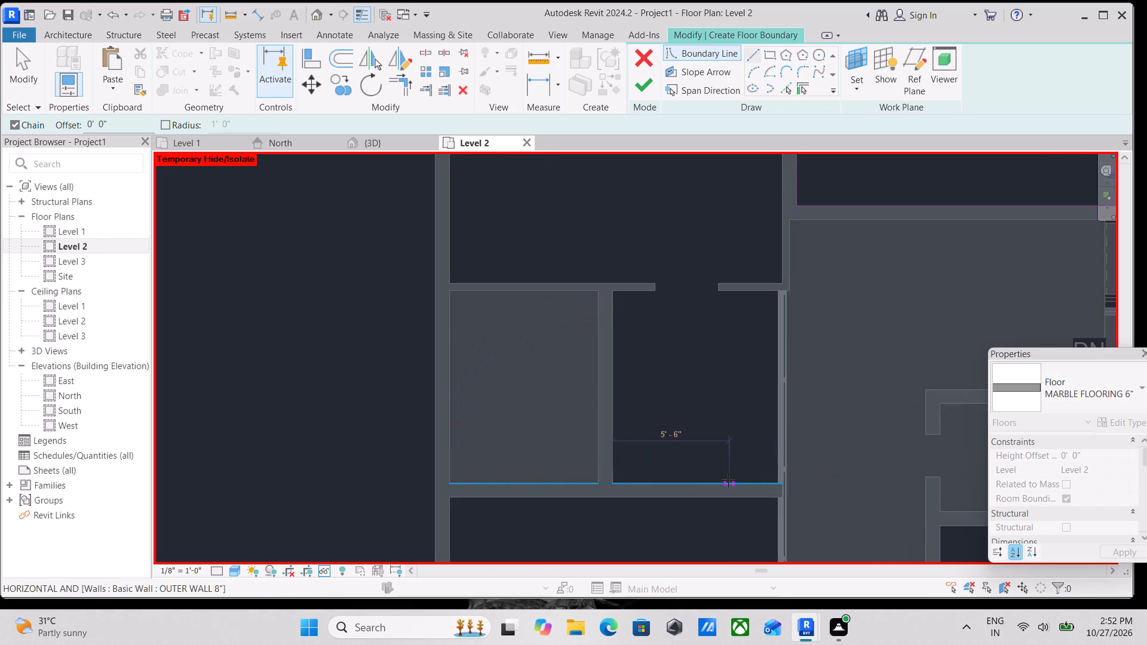
scroll(777, 479, "up", 3)
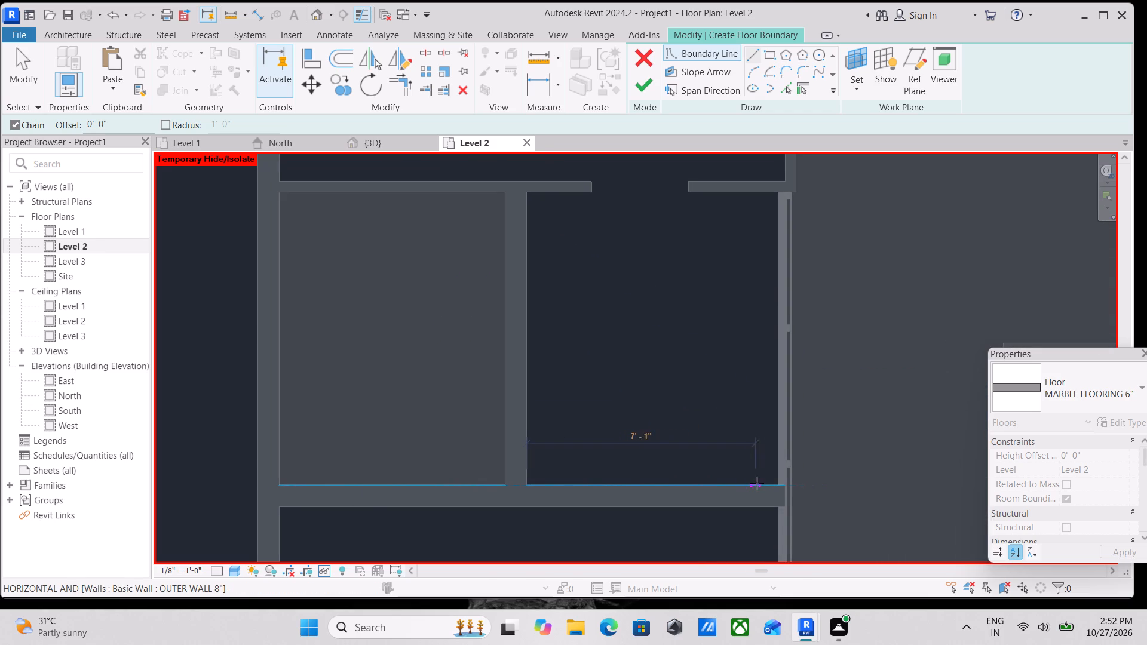
left_click(775, 481)
middle_click_drag(776, 311, 774, 334)
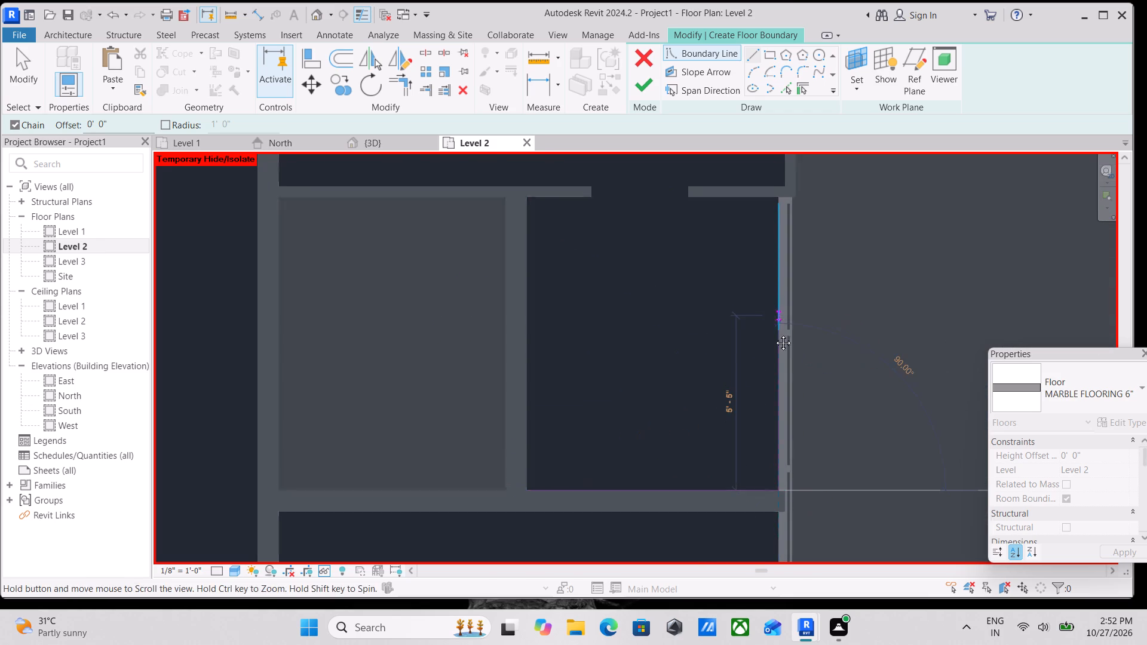
middle_click_drag(774, 334, 771, 466)
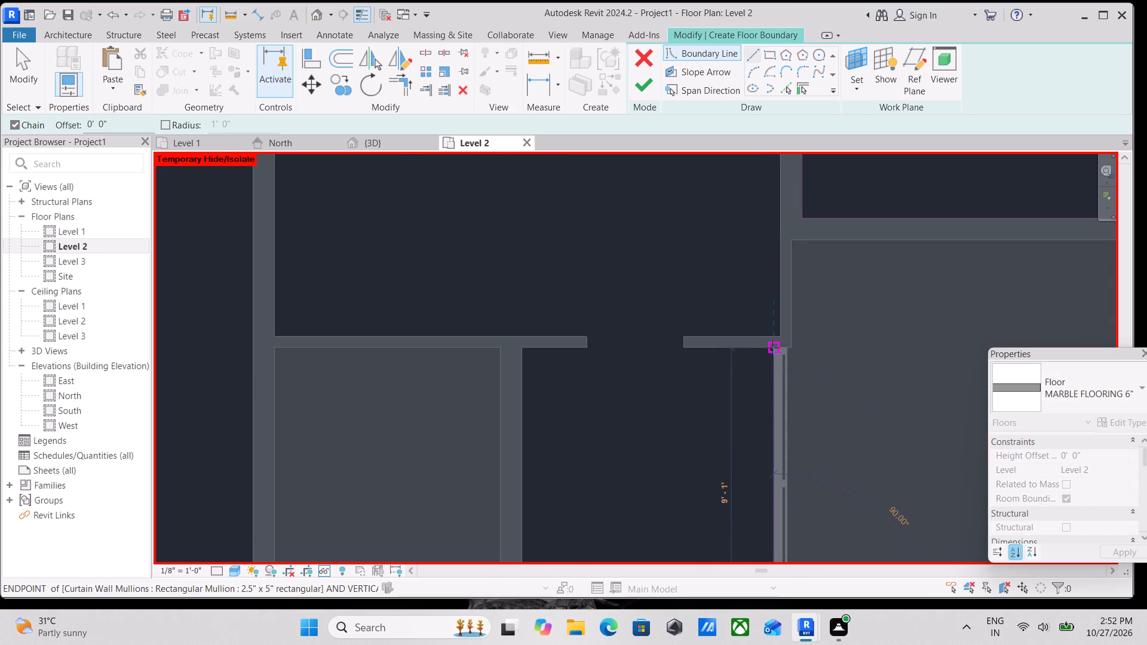
scroll(772, 346, "up", 3)
left_click(770, 349)
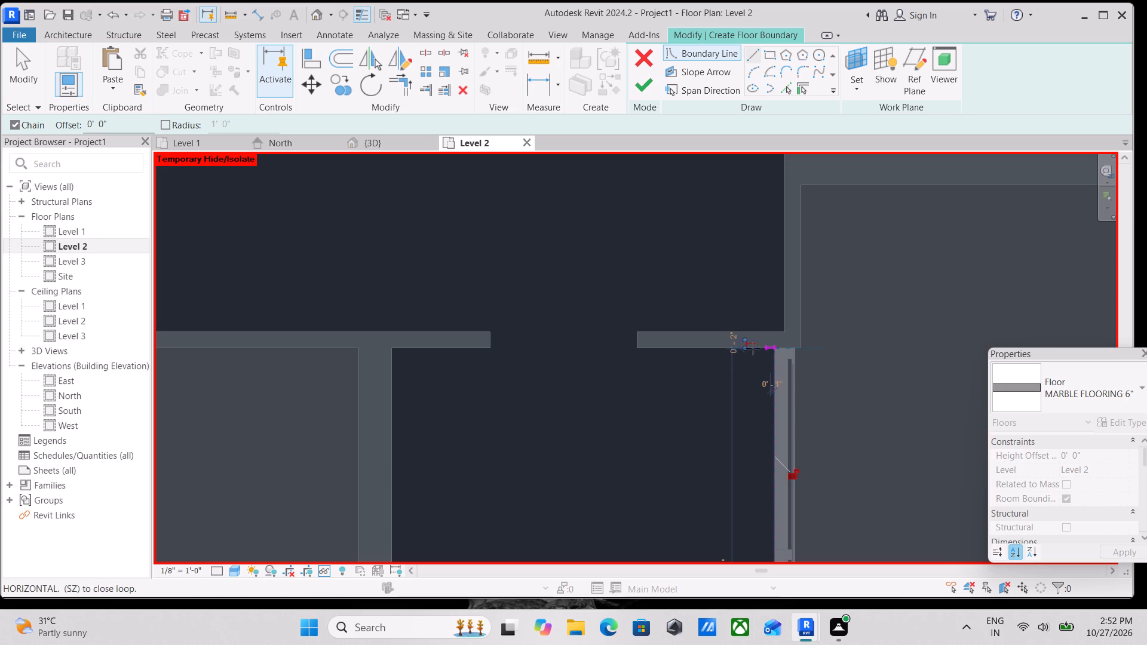
Wrap the boundary around the 3'-0" stub wall, then continue up the bedroom's right wall and 15'-8" along its top wall.
left_click(642, 348)
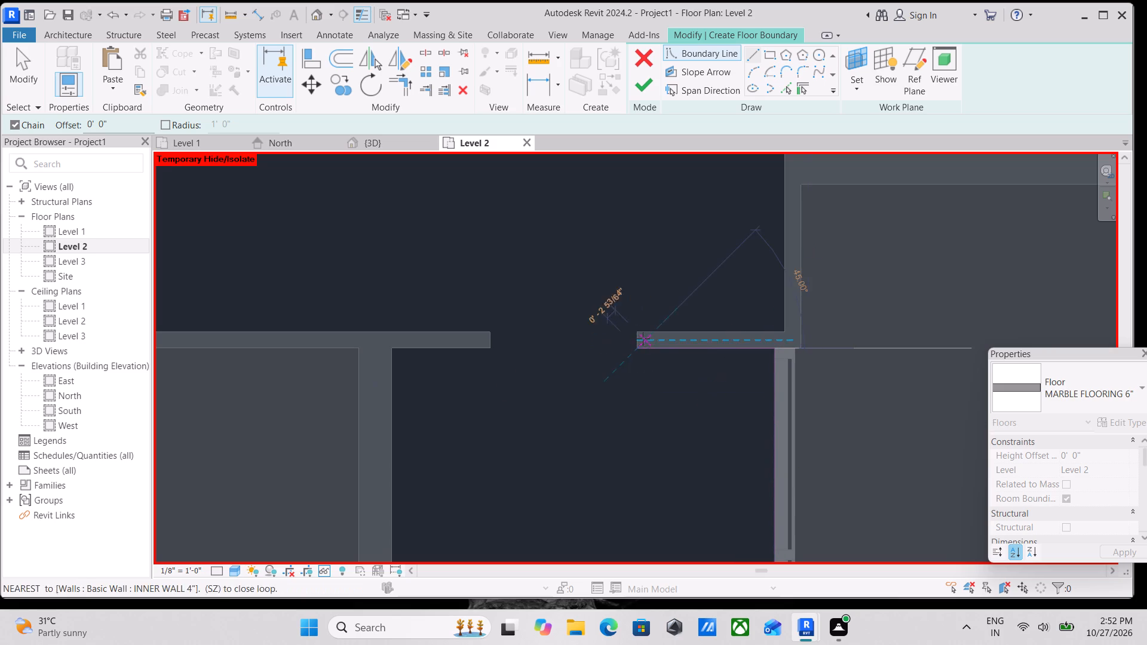
left_click(639, 330)
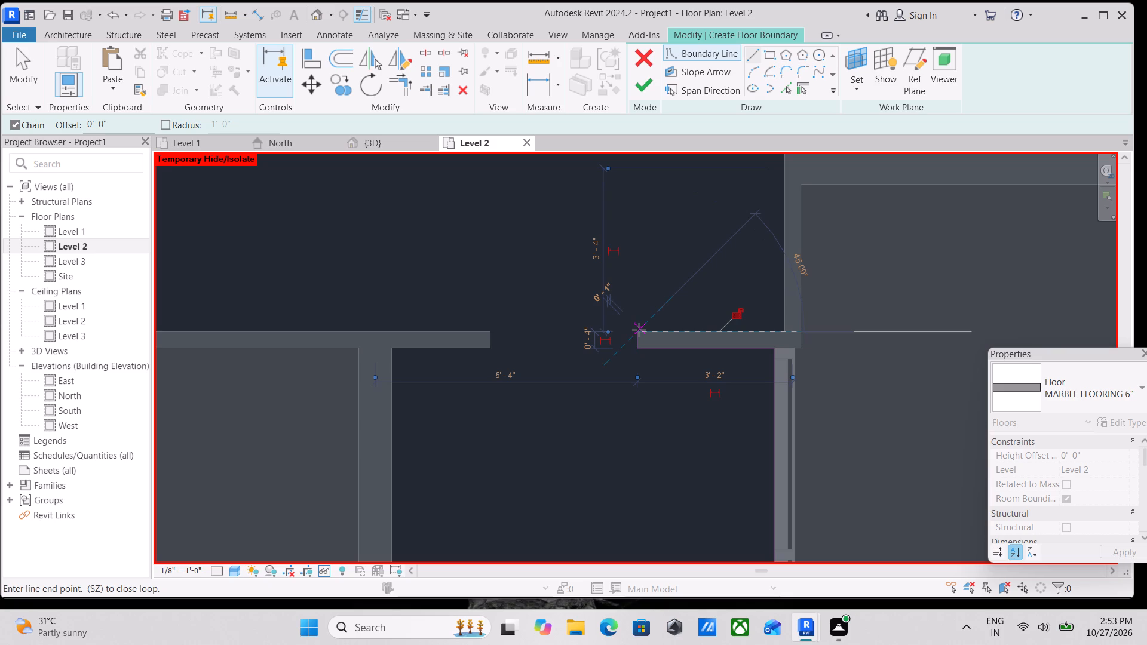
left_click(783, 330)
middle_click_drag(797, 263, 780, 441)
scroll(765, 312, "down", 1)
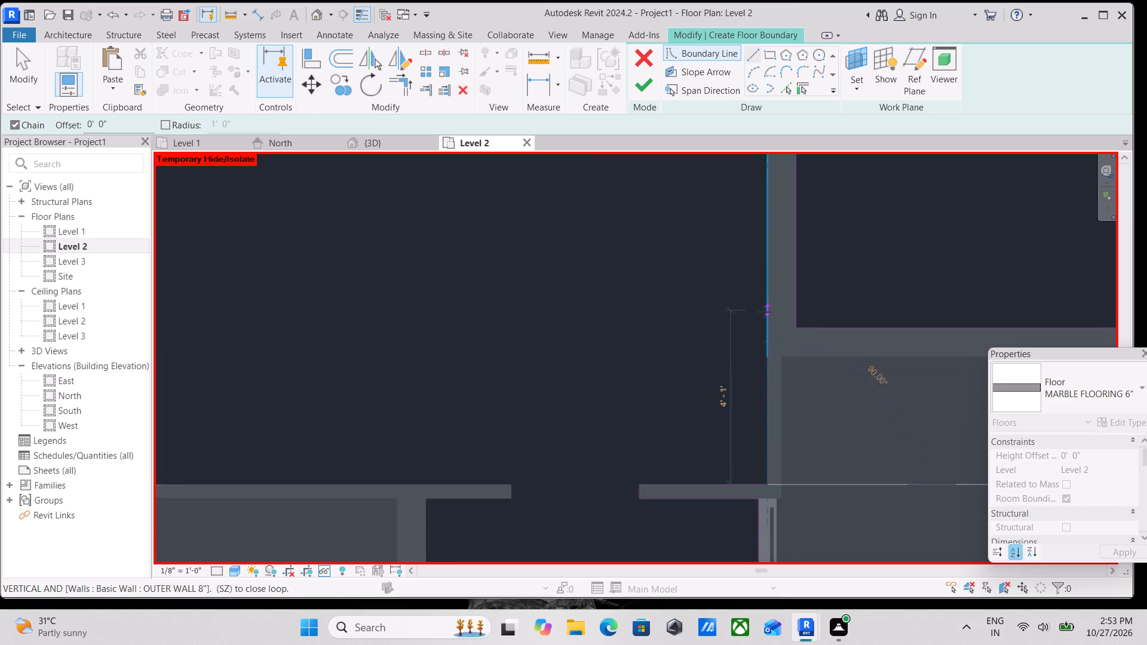
scroll(765, 312, "down", 1)
middle_click_drag(765, 312, 770, 494)
scroll(761, 402, "down", 6)
middle_click_drag(757, 395, 756, 416)
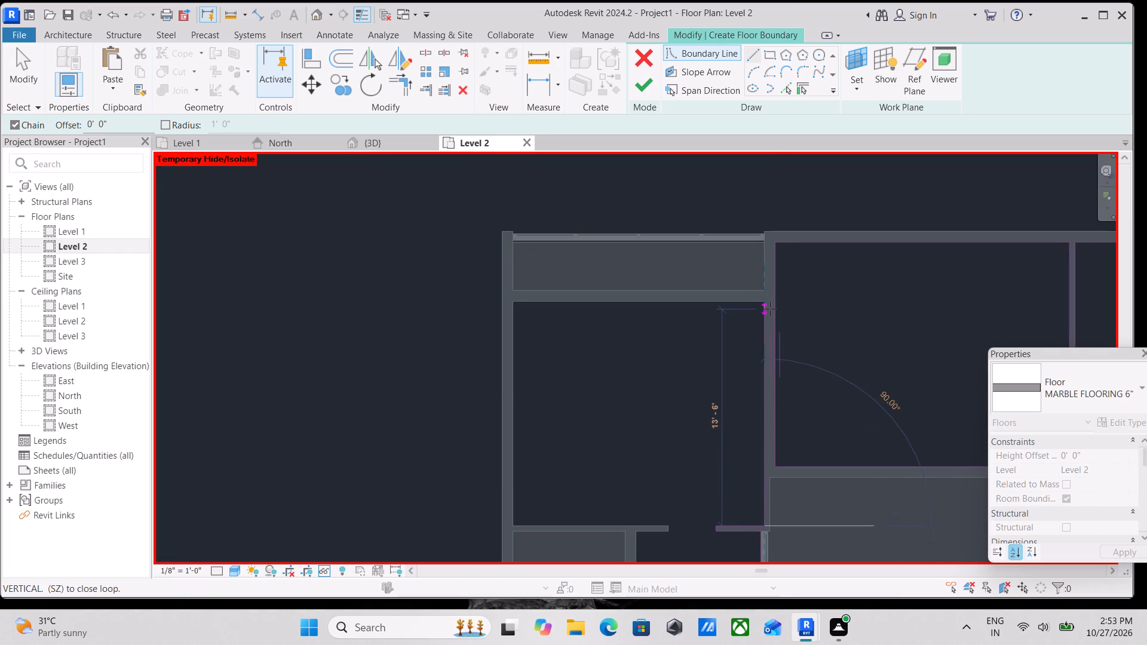
left_click(762, 300)
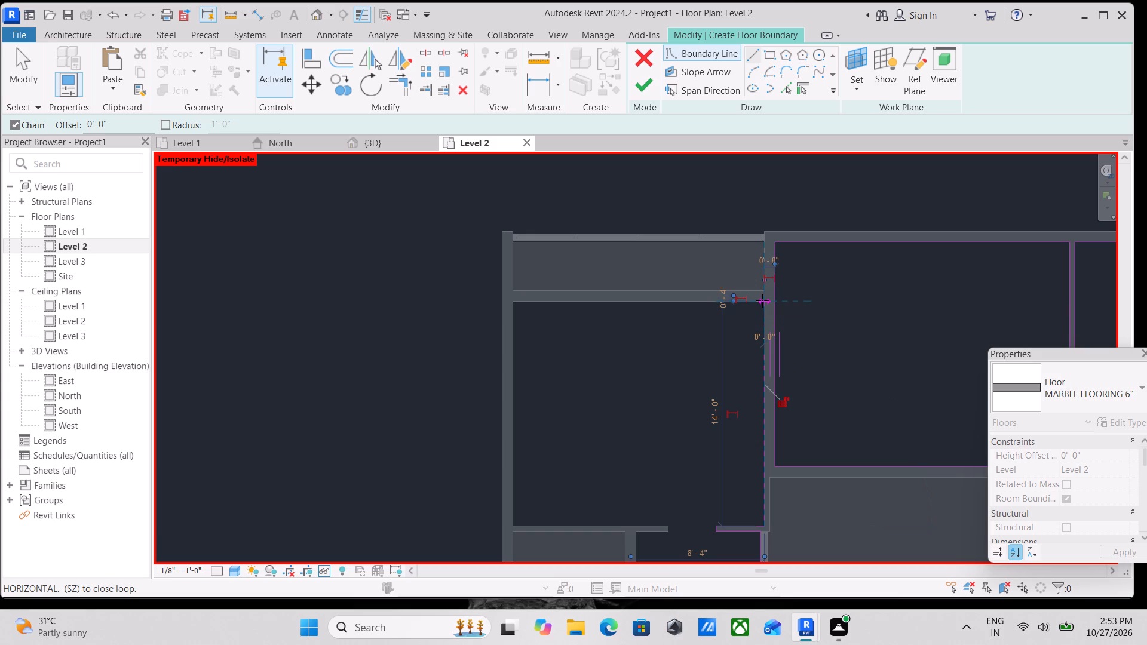
left_click(517, 303)
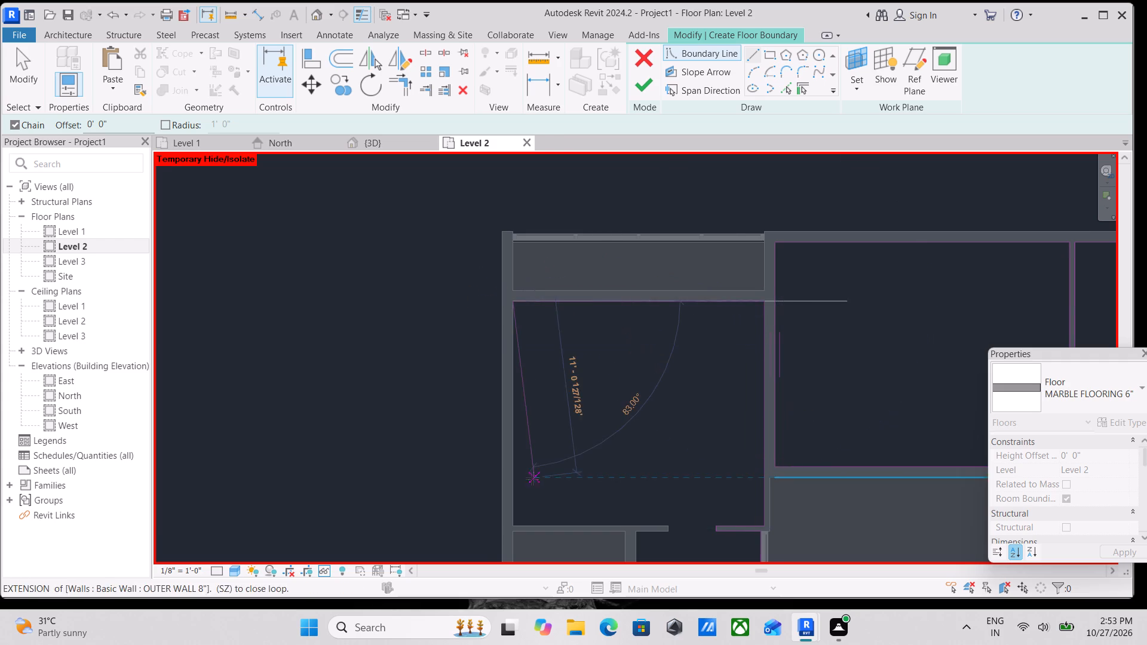
Continue down the bedroom's left wall, 9'-8" along the 4" inner wall and around its end, closing the loop down the lobby's left wall.
middle_click_drag(530, 472, 529, 332)
left_click(514, 383)
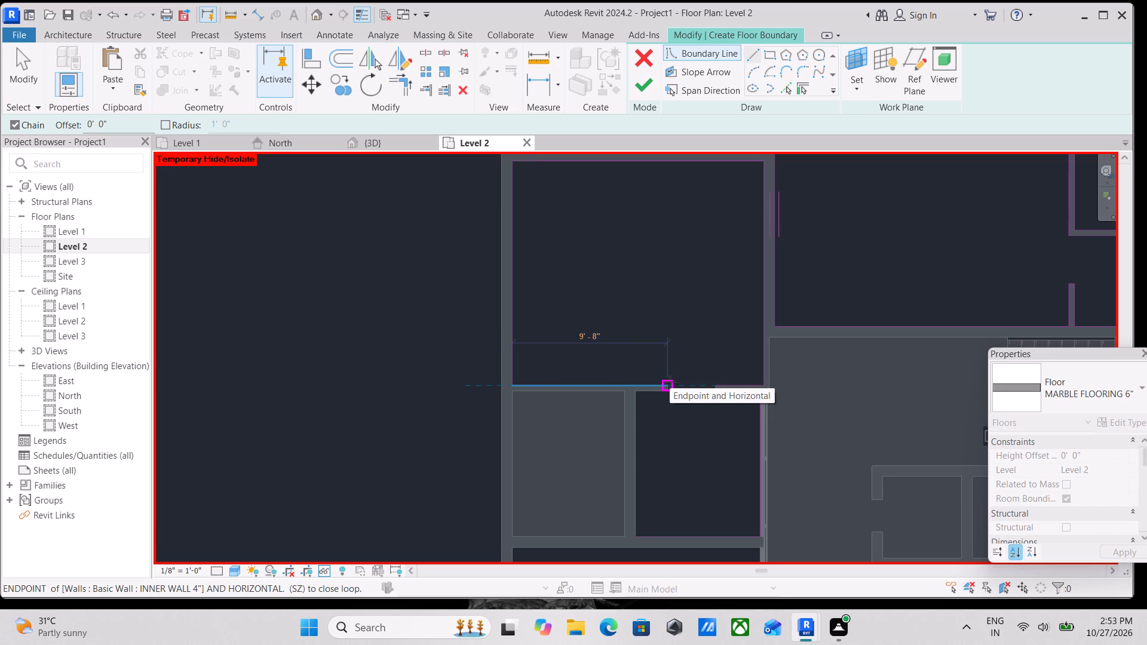
scroll(670, 382, "up", 2)
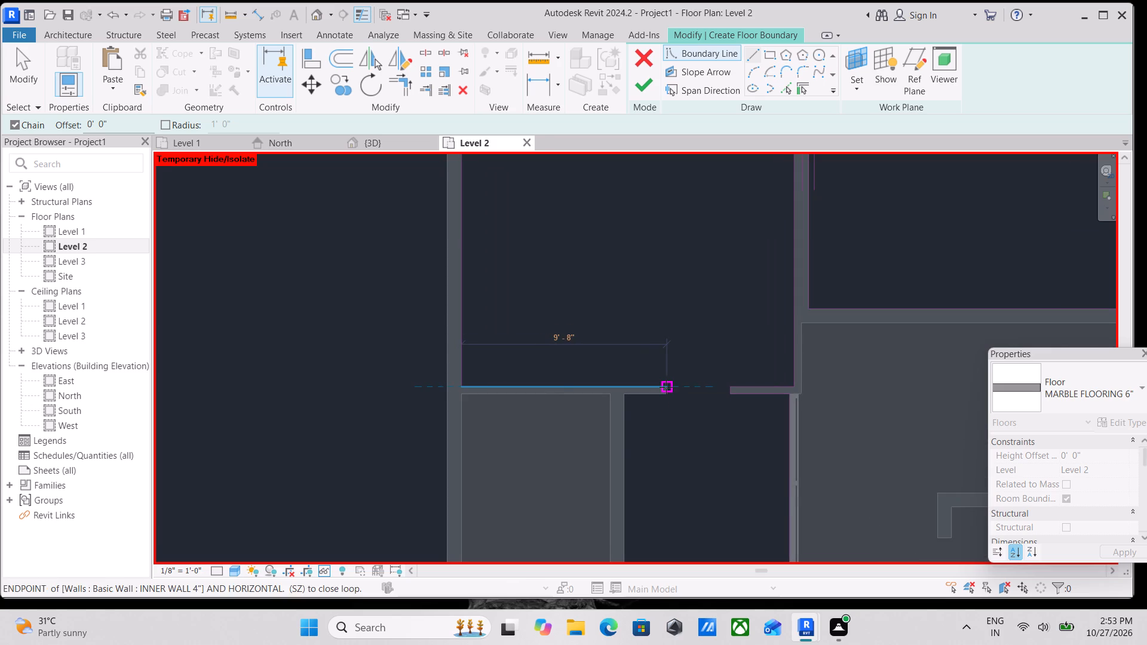
left_click(666, 387)
scroll(665, 400, "up", 3)
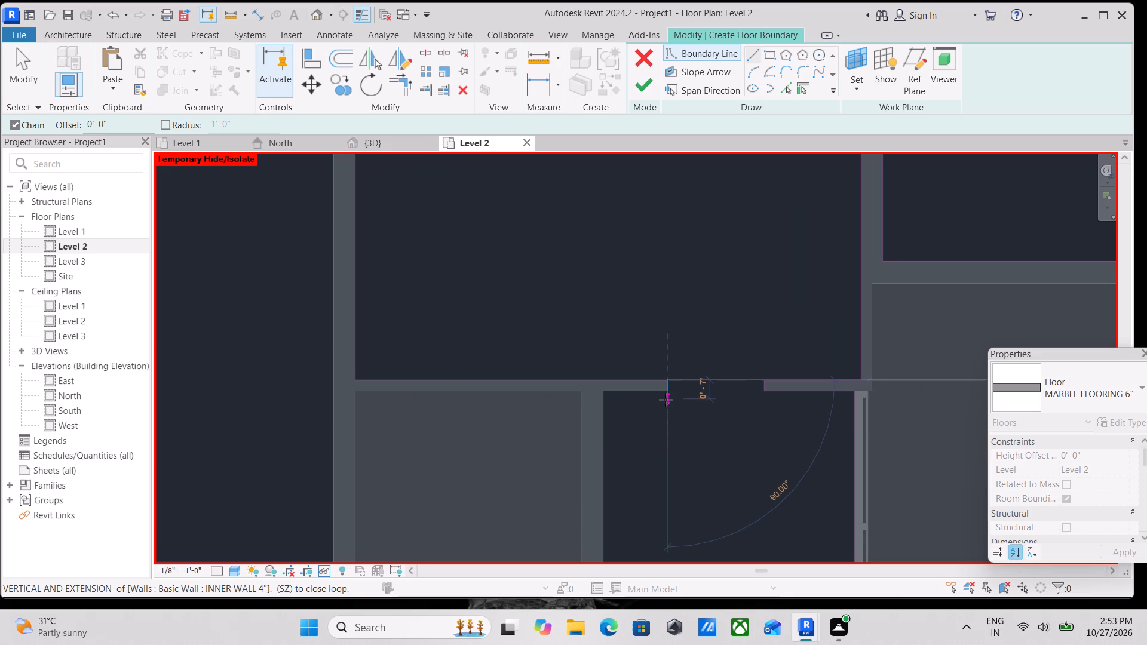
left_click(668, 395)
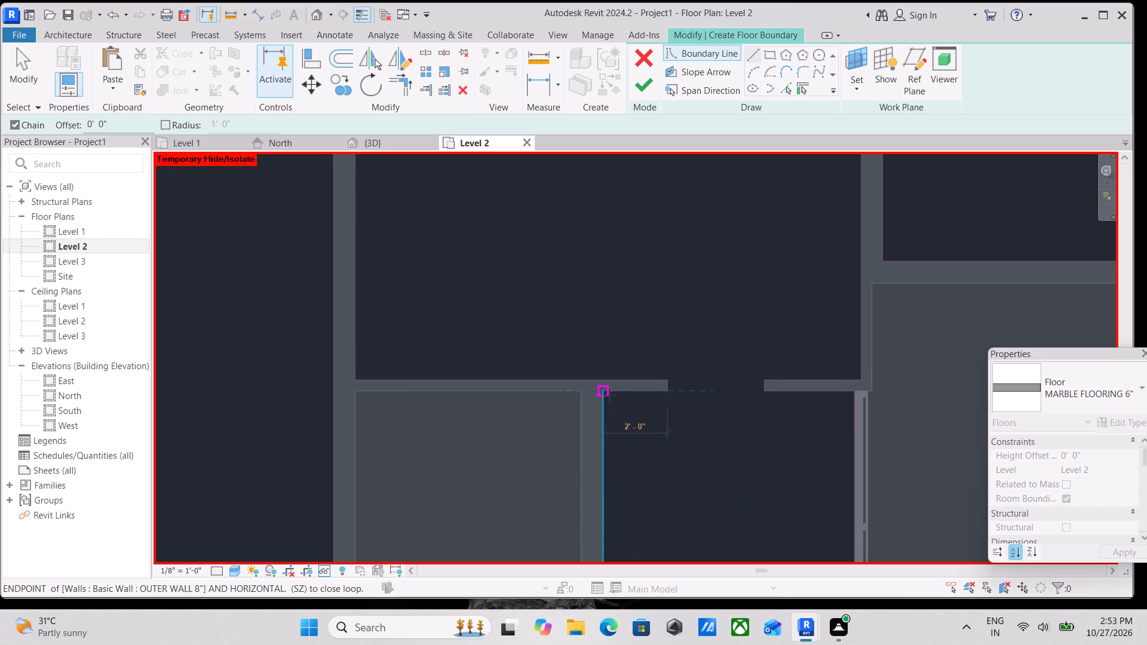
left_click(609, 395)
middle_click_drag(605, 483, 603, 166)
scroll(607, 398, "down", 1)
scroll(612, 292, "down", 2)
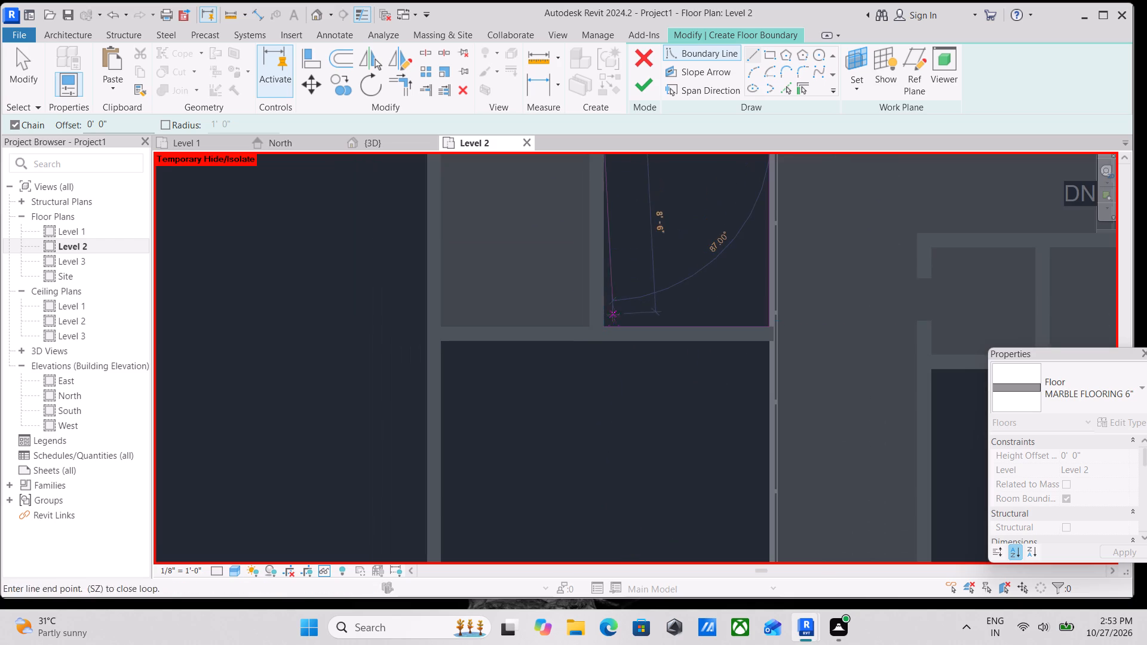
left_click(607, 325)
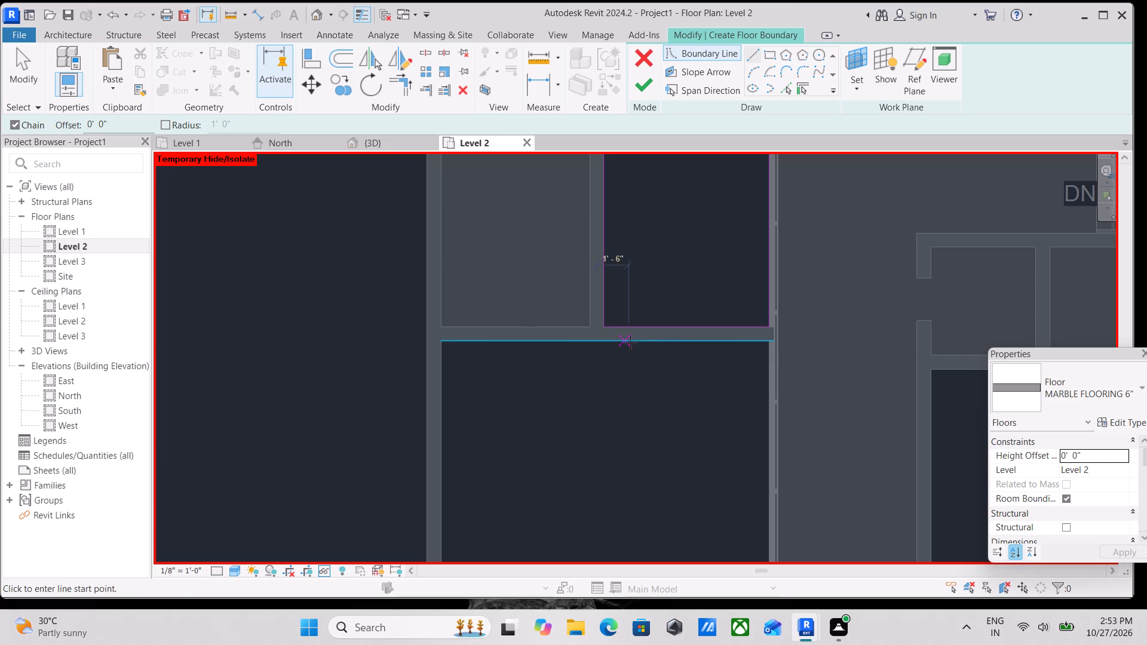
Finish the floor sketch for both bedrooms, the toilet and the lobby without attaching the walls to the floor.
key("Escape")
middle_click_drag(670, 291, 655, 483)
key("Escape")
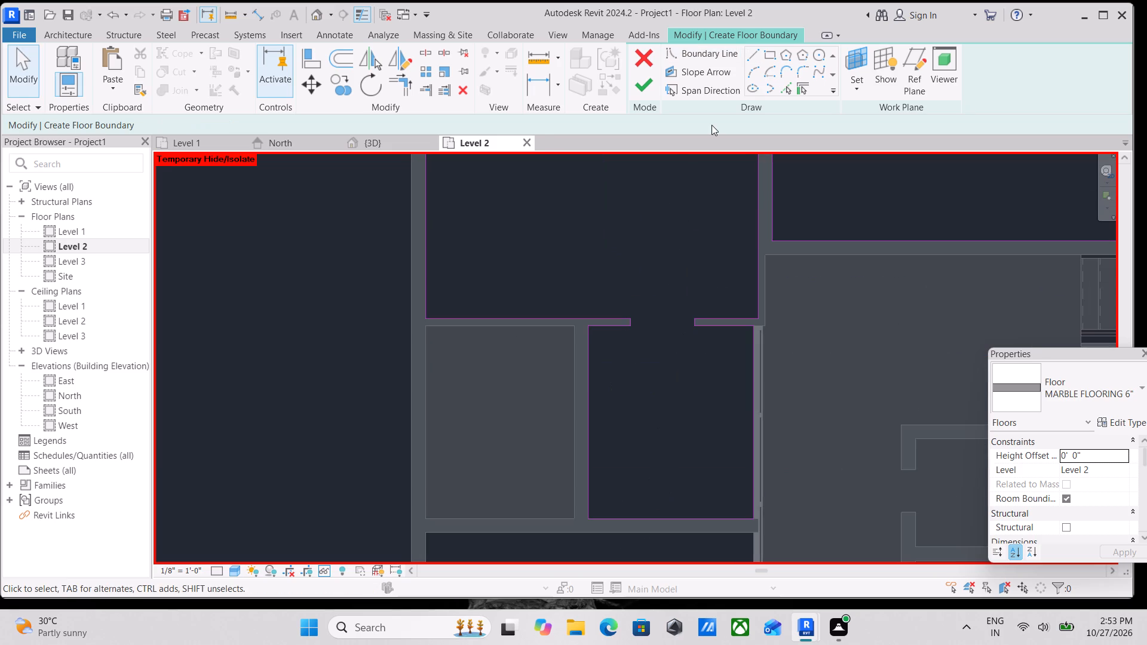
scroll(709, 151, "down", 3)
middle_click_drag(703, 174, 674, 248)
left_click(631, 85)
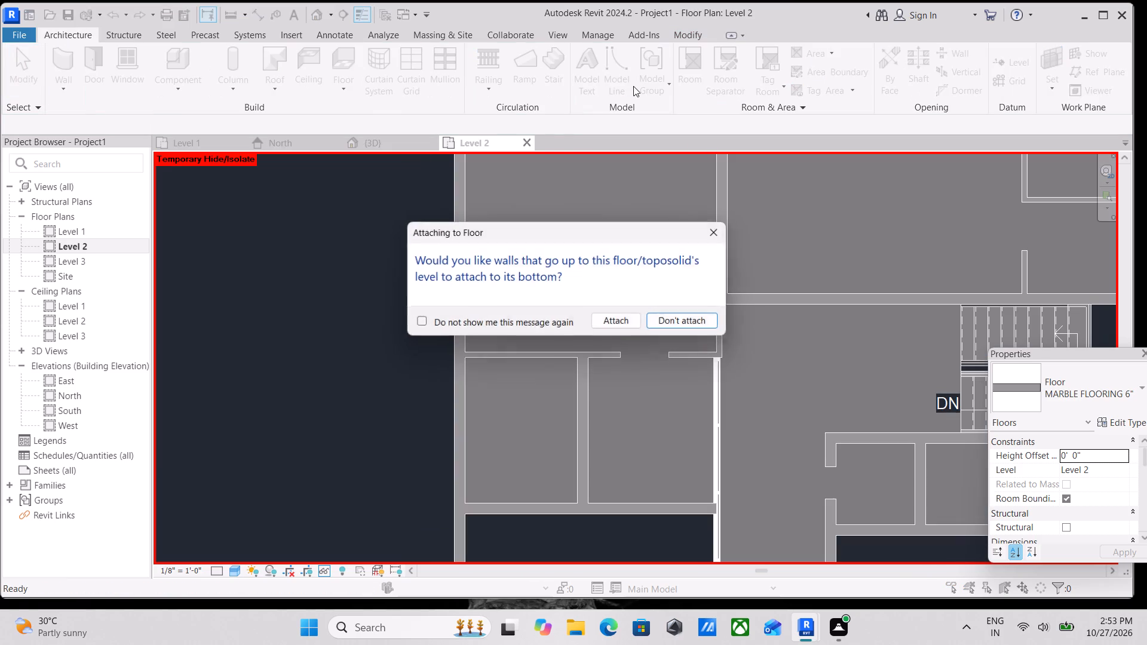
left_click(679, 327)
scroll(624, 303, "down", 3)
key("Escape")
Start a marble floor boundary with straight lines in the unfloored room above the large lower-right room, about 3'-11" up its left wall.
scroll(642, 342, "down", 2)
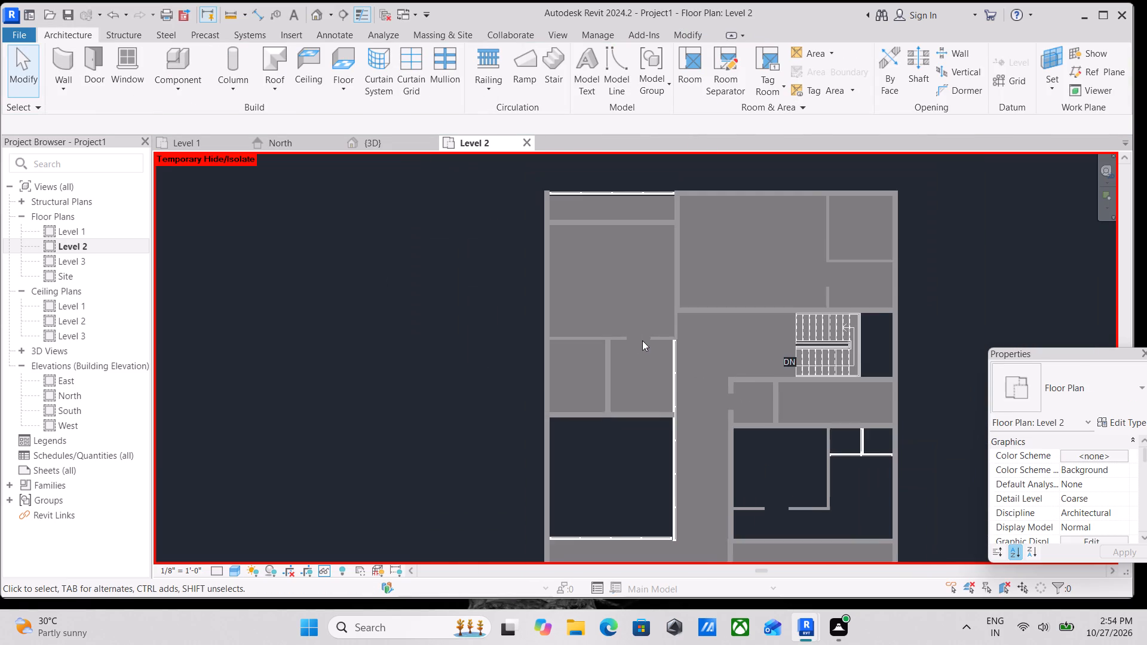
middle_click_drag(642, 340, 661, 317)
scroll(724, 425, "down", 1)
middle_click_drag(728, 438, 741, 367)
scroll(737, 389, "down", 1)
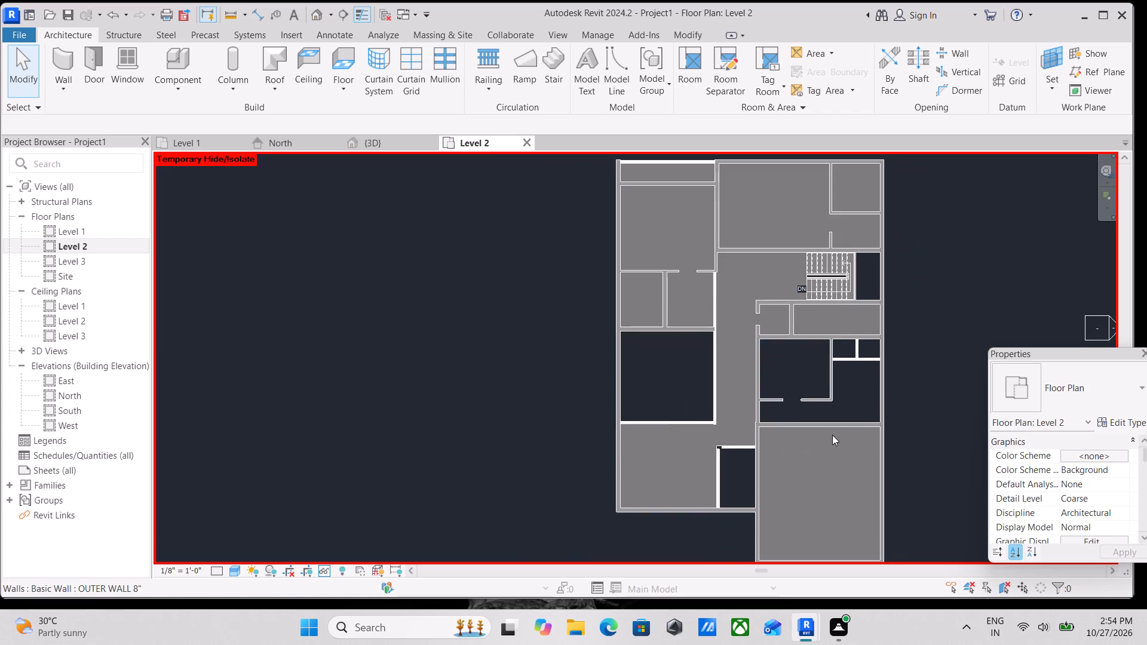
scroll(833, 431, "up", 3)
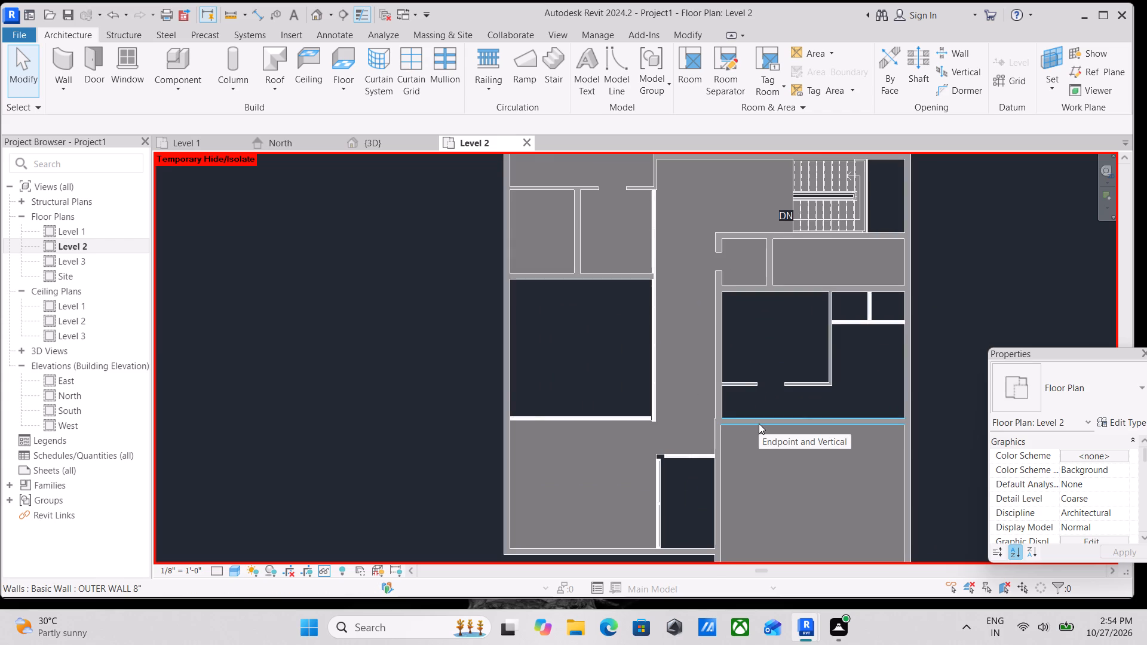
scroll(790, 270, "up", 2)
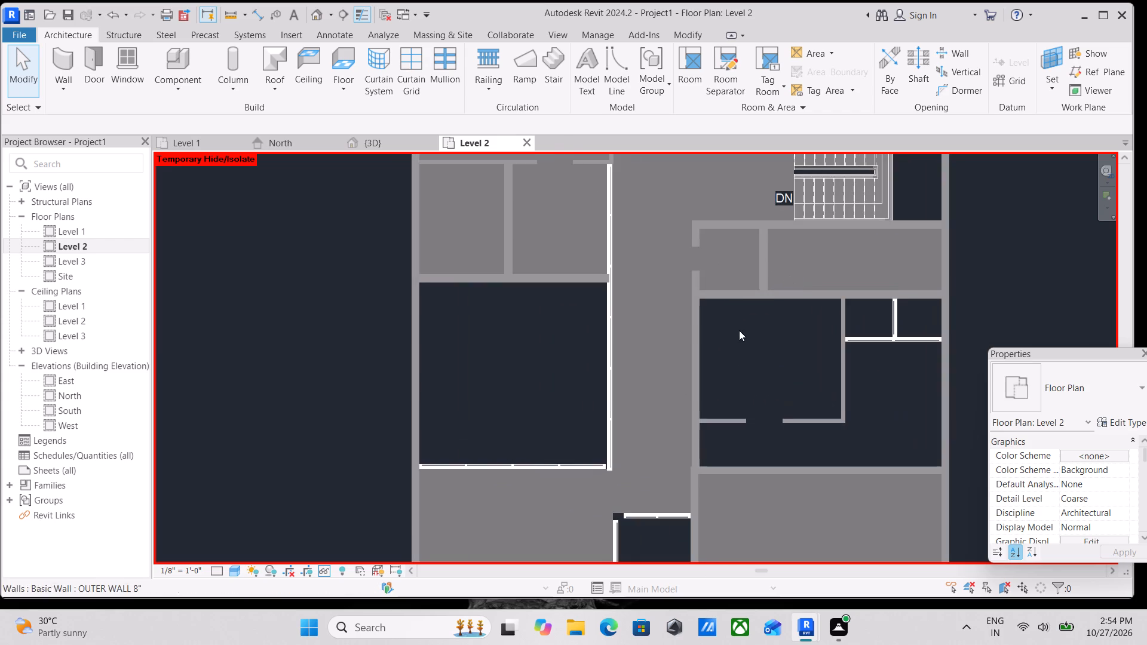
middle_click_drag(738, 332, 720, 345)
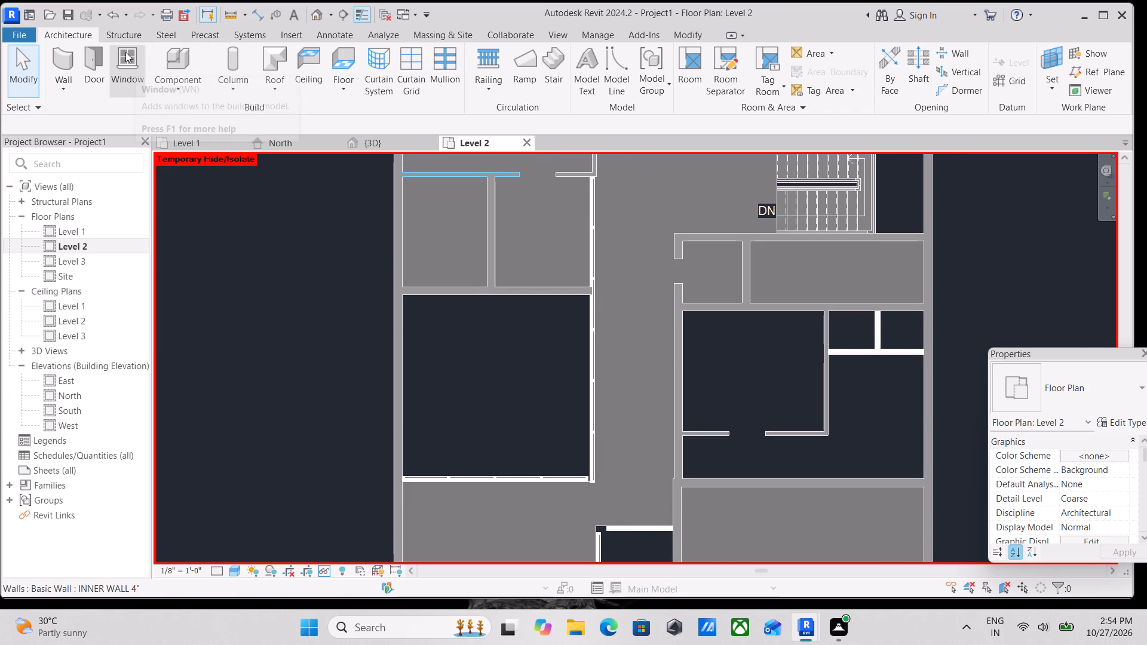
left_click(331, 83)
left_click(373, 108)
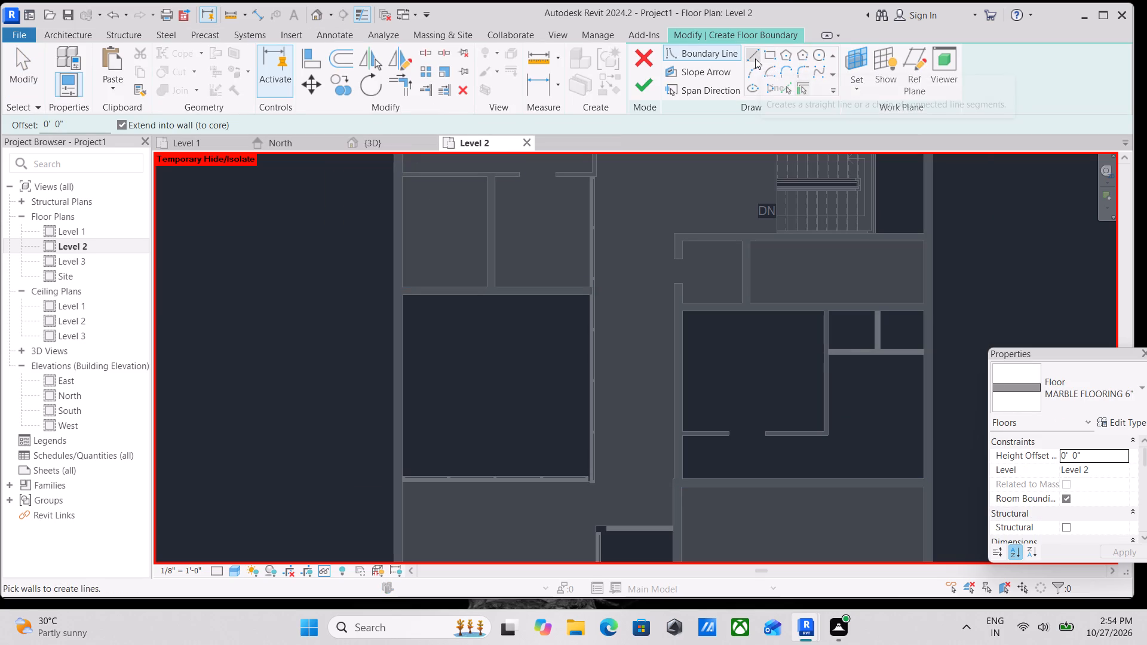
left_click(755, 59)
scroll(741, 505, "up", 1)
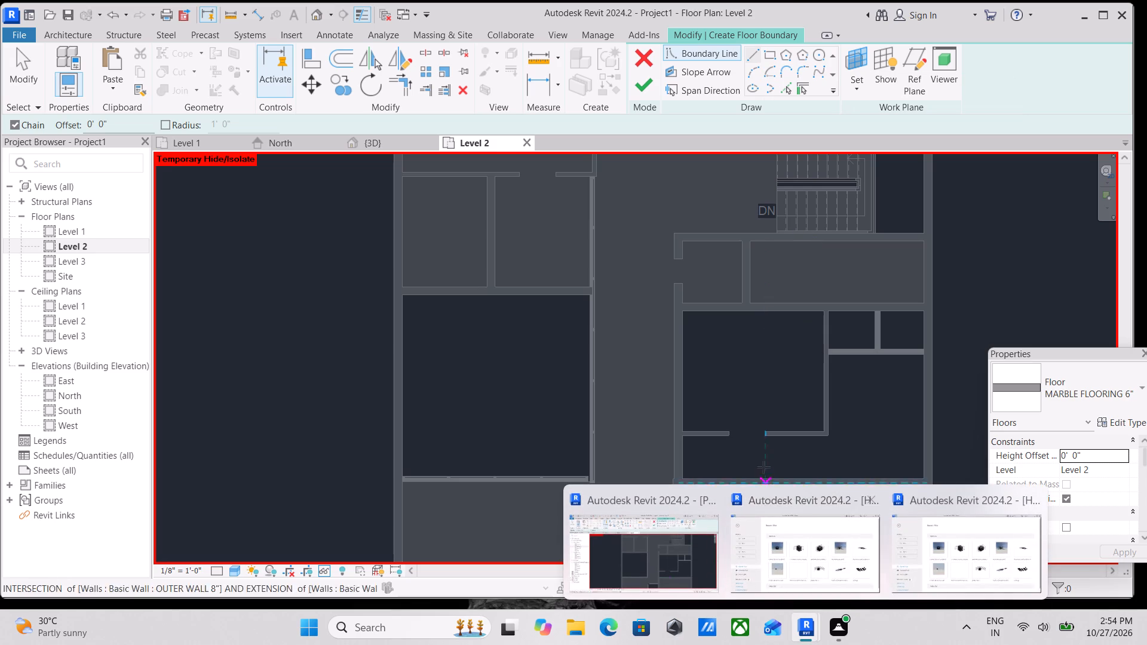
scroll(682, 458, "up", 5)
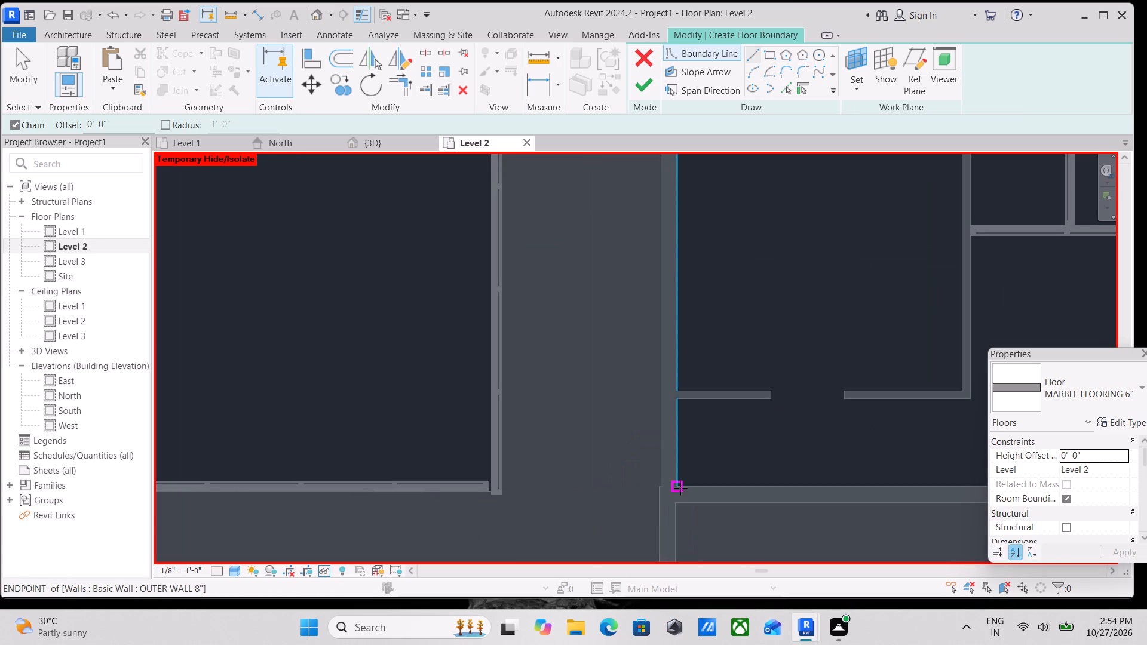
left_click(680, 488)
left_click(674, 404)
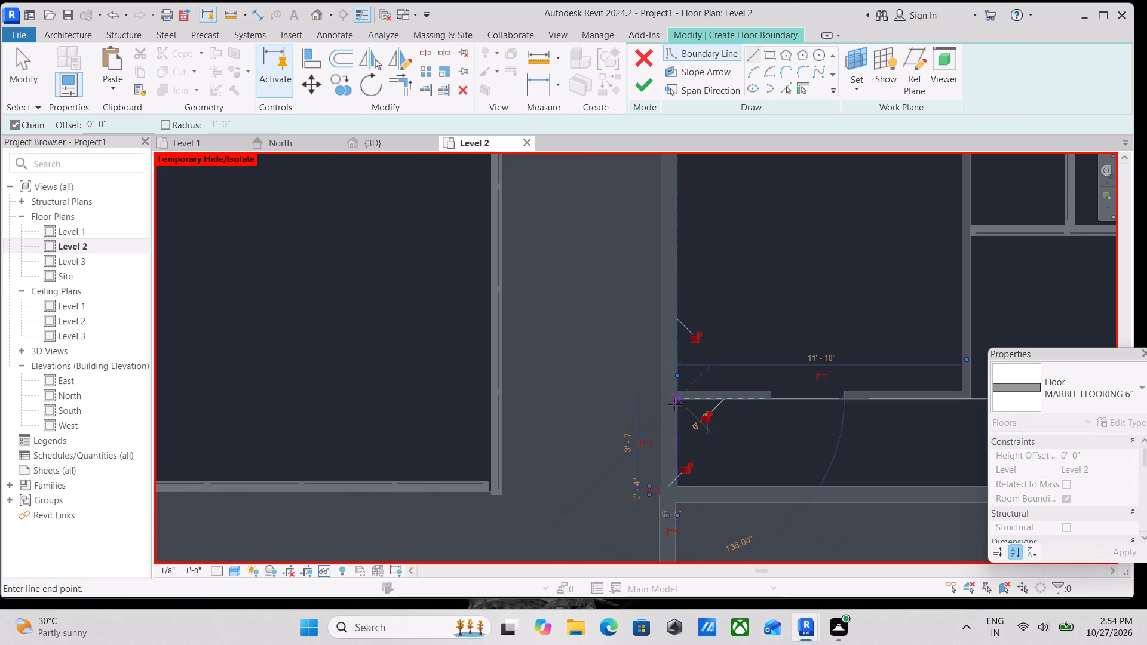
Wrap the boundary around the 3'-10" stub wall, along its lower face, around its end and back along its upper face.
left_click(768, 403)
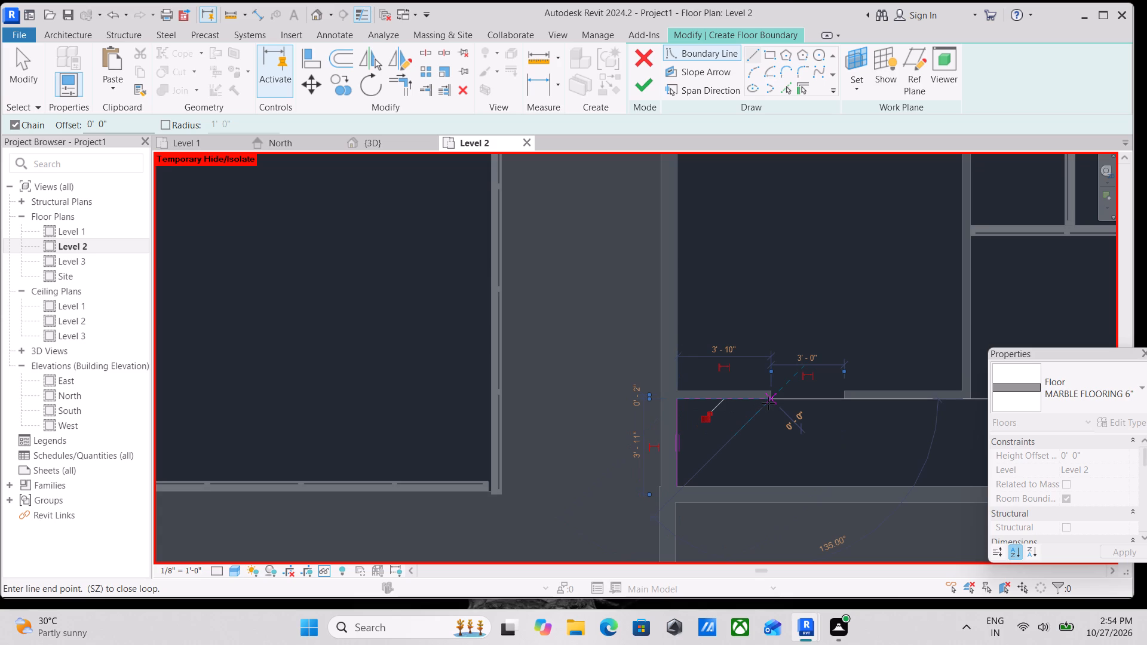
scroll(768, 403, "up", 3)
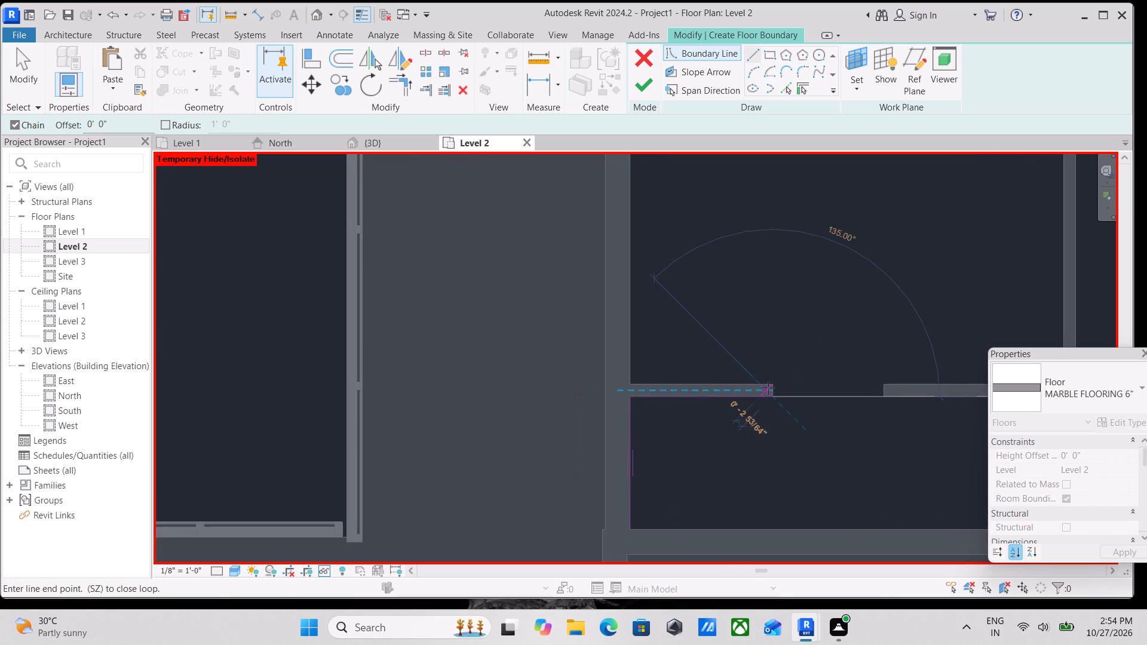
left_click(773, 380)
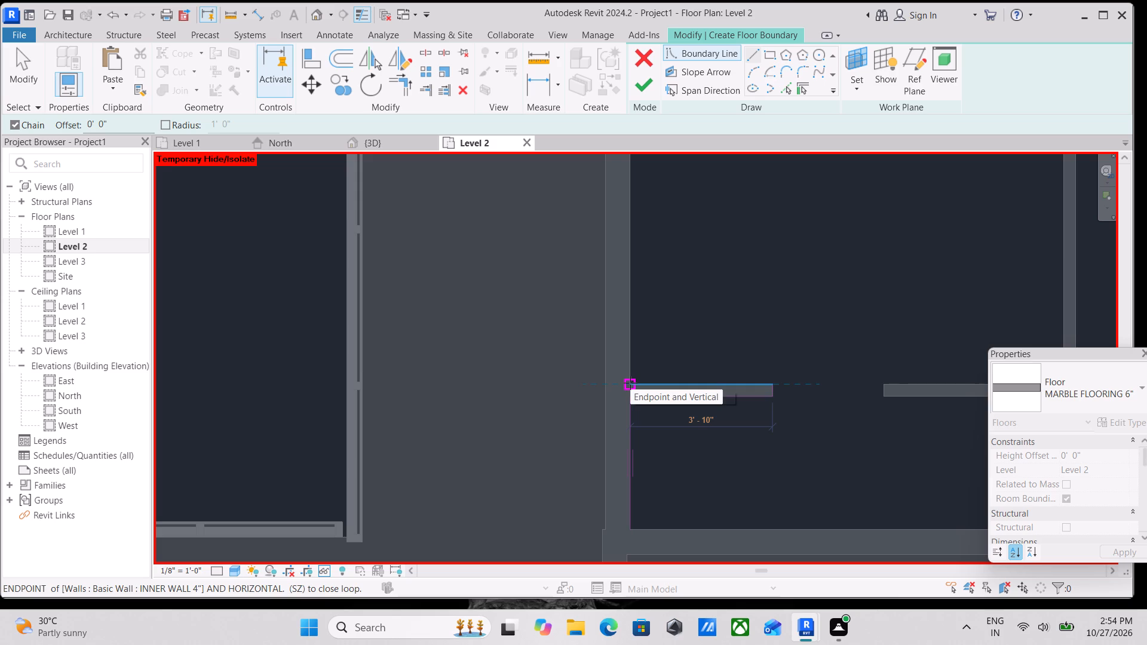
scroll(630, 383, "up", 3)
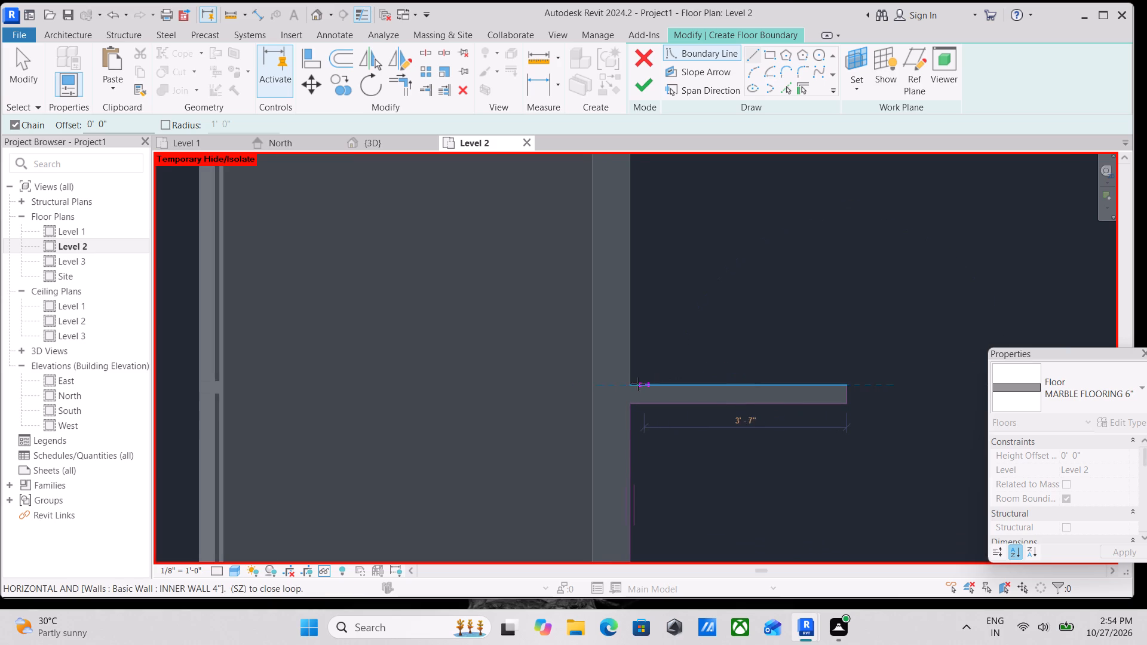
left_click(632, 385)
Continue the boundary 9'-11" up the room's left wall and about 11'-8" along its top wall to the 4" inner wall.
middle_click_drag(639, 334, 652, 504)
scroll(650, 463, "down", 1)
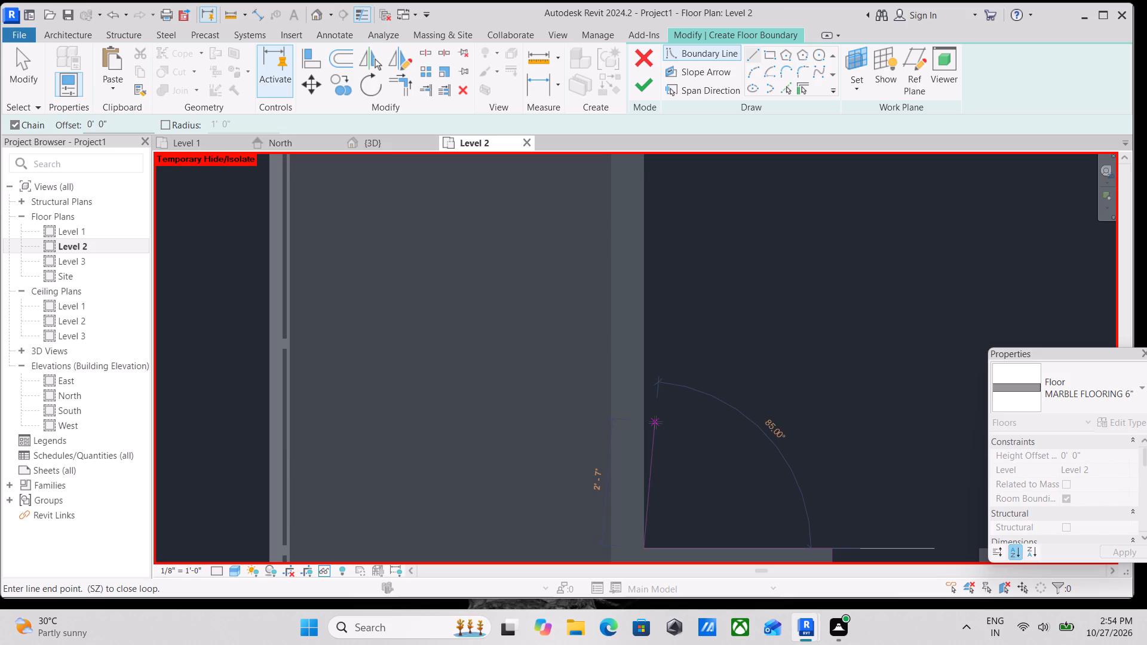
scroll(655, 422, "down", 2)
middle_click_drag(655, 422, 664, 557)
scroll(665, 543, "up", 1)
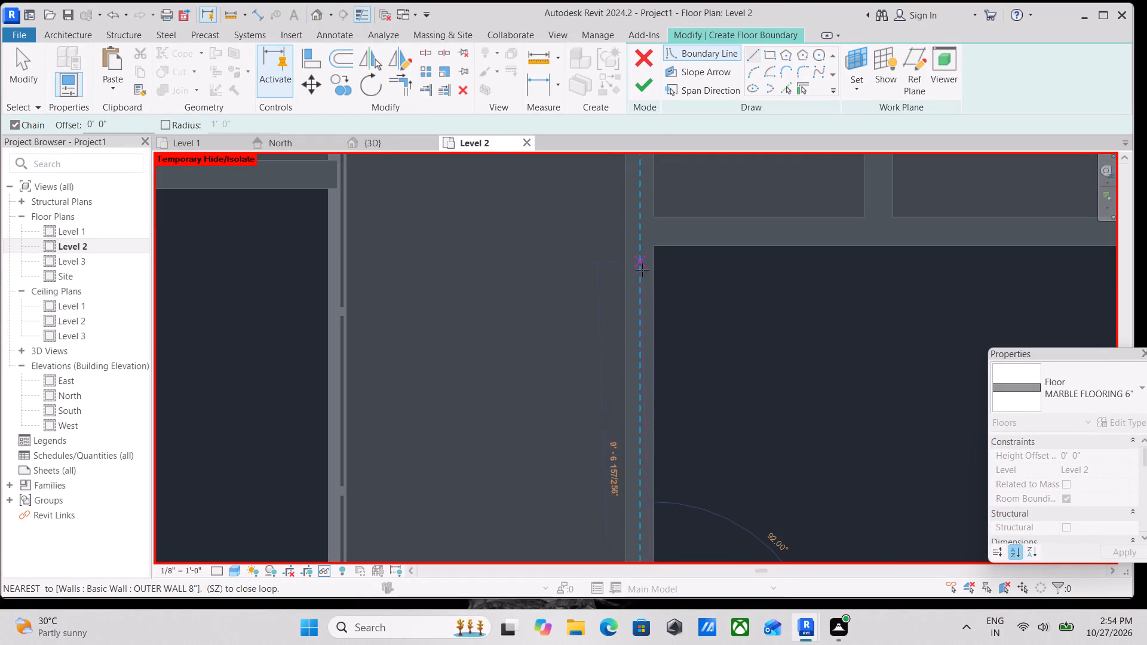
left_click(657, 250)
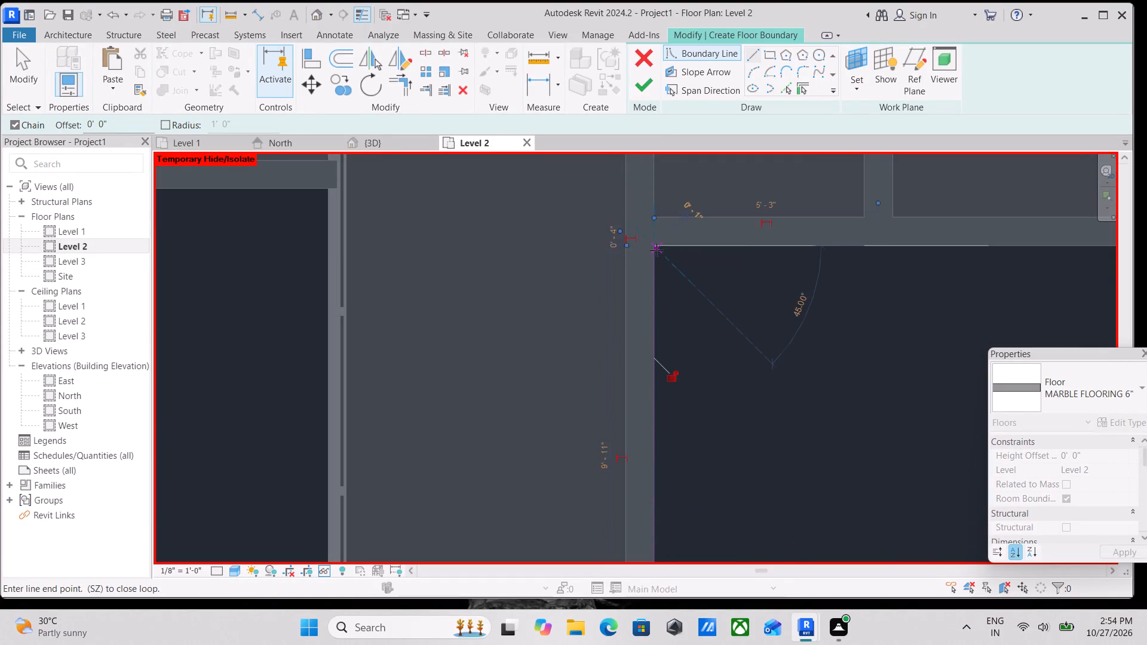
middle_click_drag(899, 248, 596, 257)
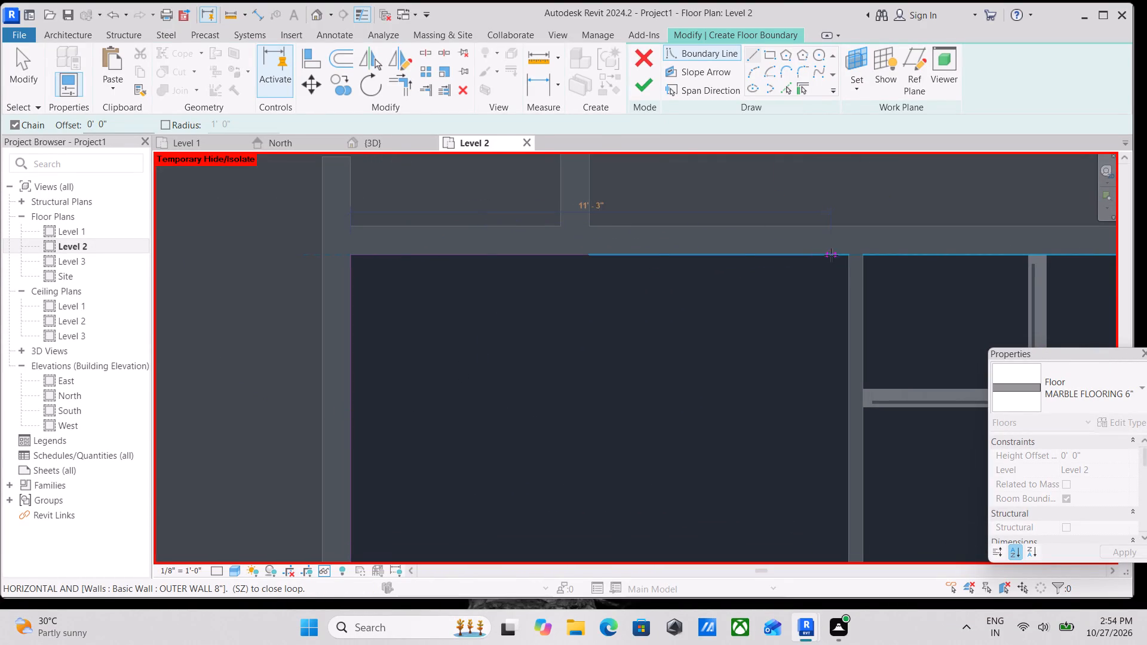
left_click(847, 254)
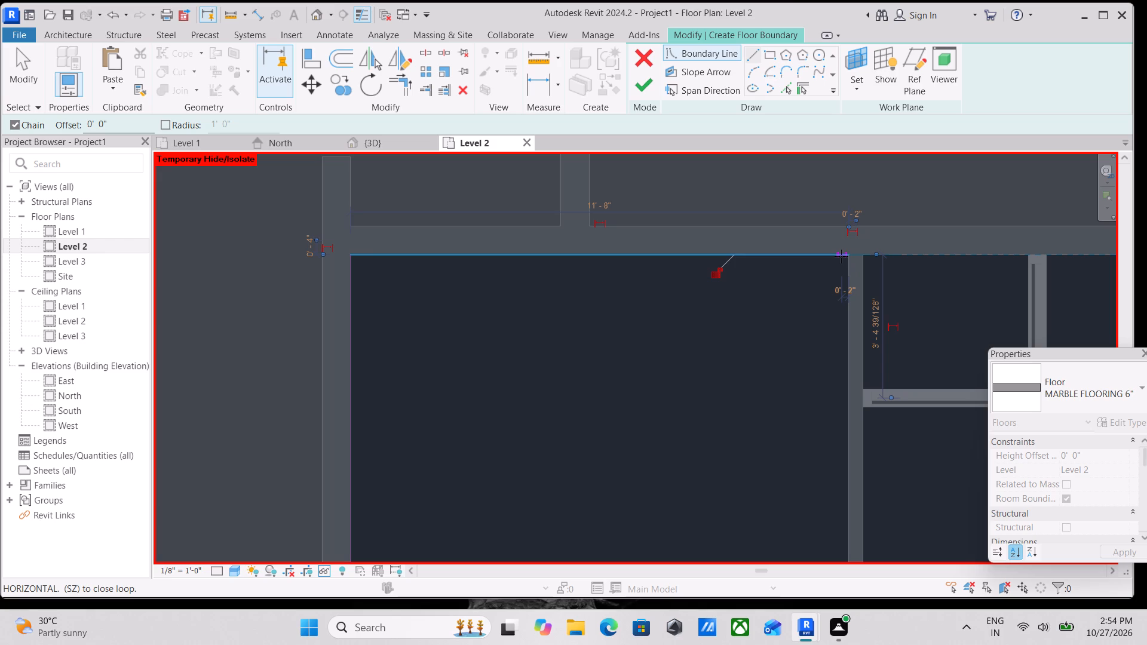
Continue the boundary 9'-11" down the 4" inner wall and 4'-10" along the upper face of the wall beside the door opening.
scroll(841, 261, "down", 2)
middle_click_drag(841, 287, 824, 209)
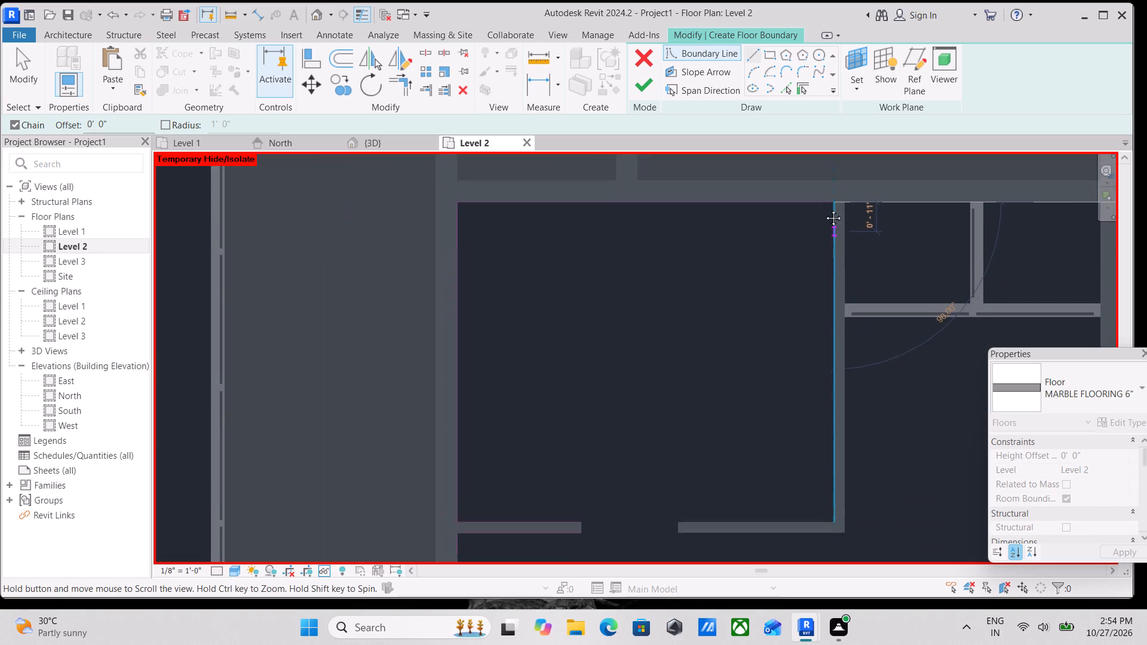
middle_click_drag(824, 209, 821, 169)
scroll(841, 348, "down", 1)
middle_click_drag(832, 327, 811, 231)
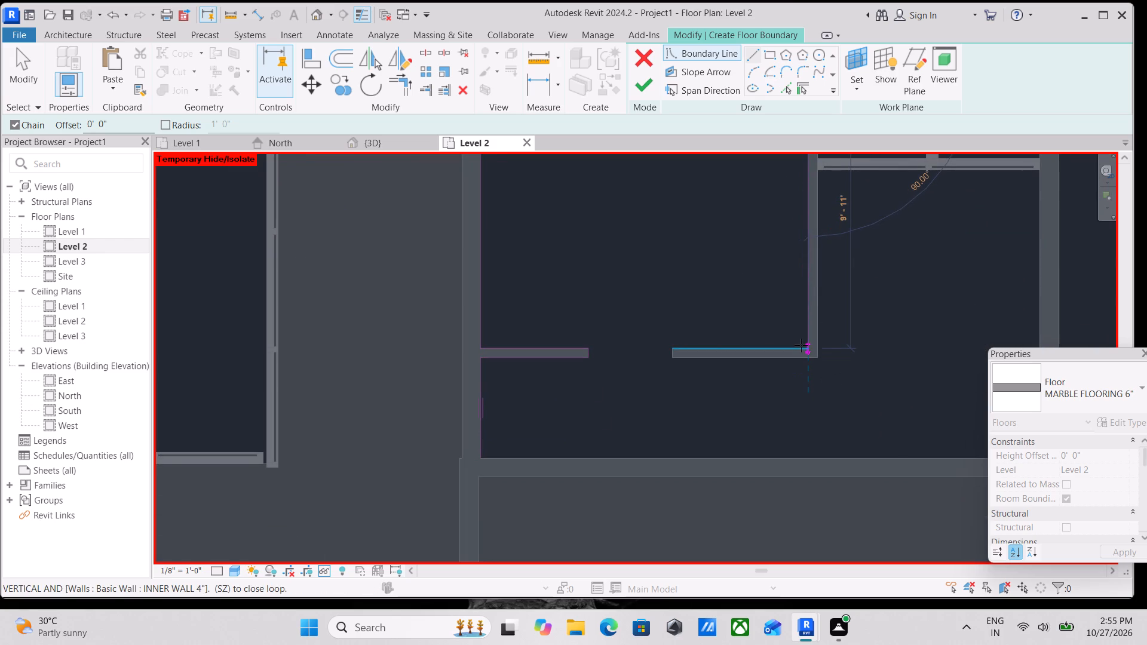
left_click(807, 345)
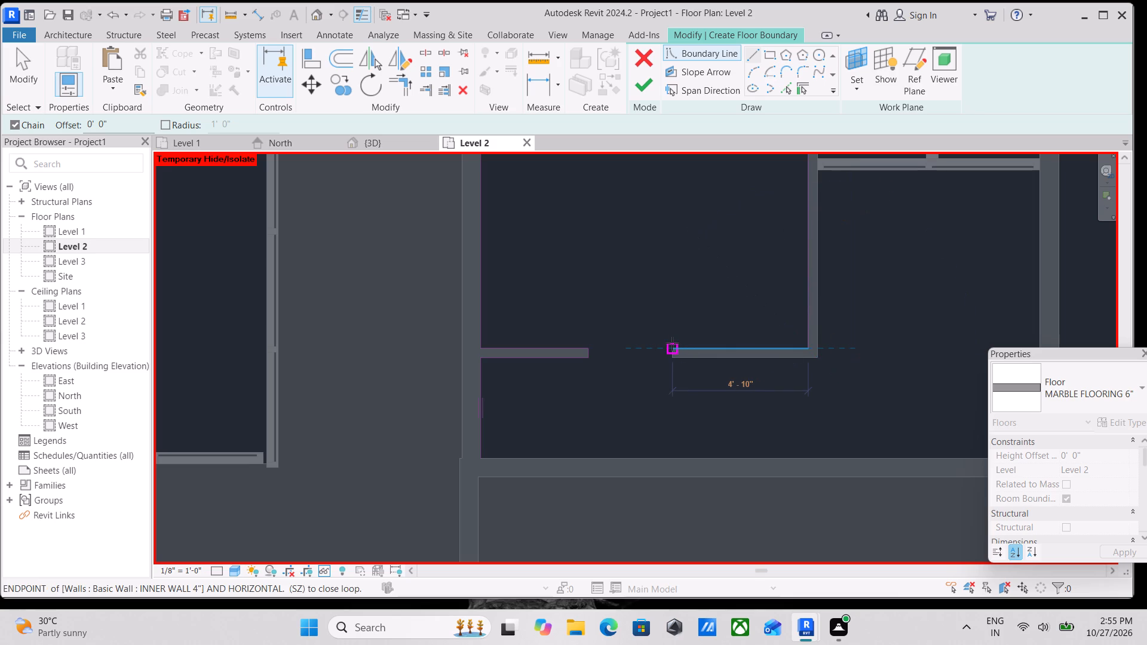
scroll(672, 343, "up", 4)
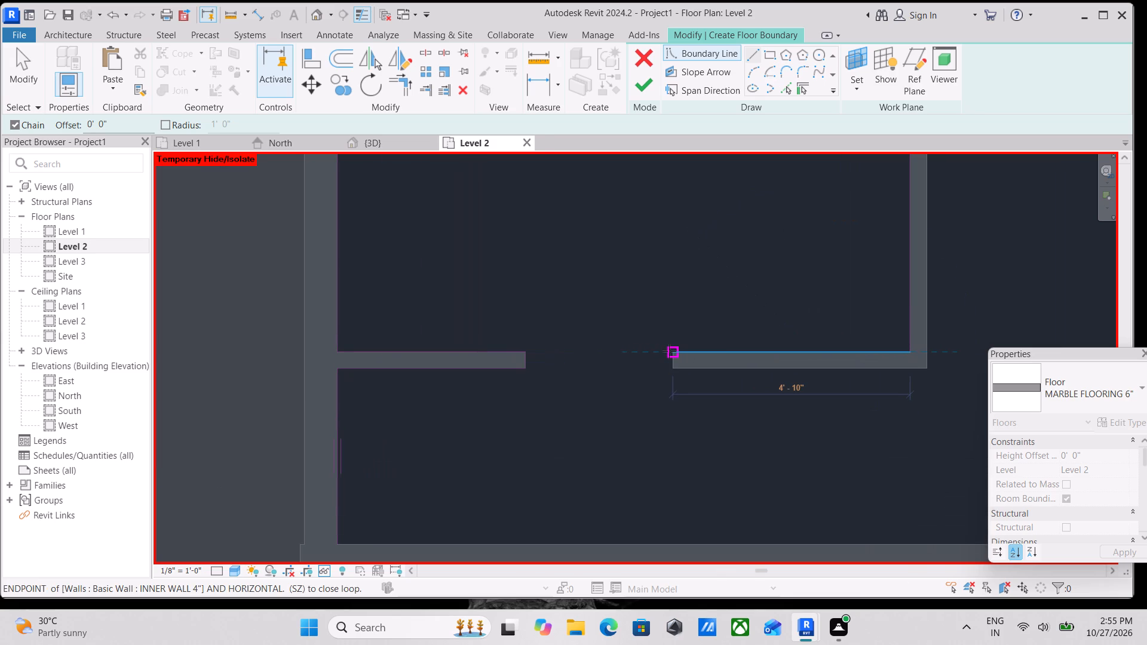
left_click(669, 351)
Draw the boundary across the wall's 4" end at the door opening, down to its lower corner.
left_click(674, 374)
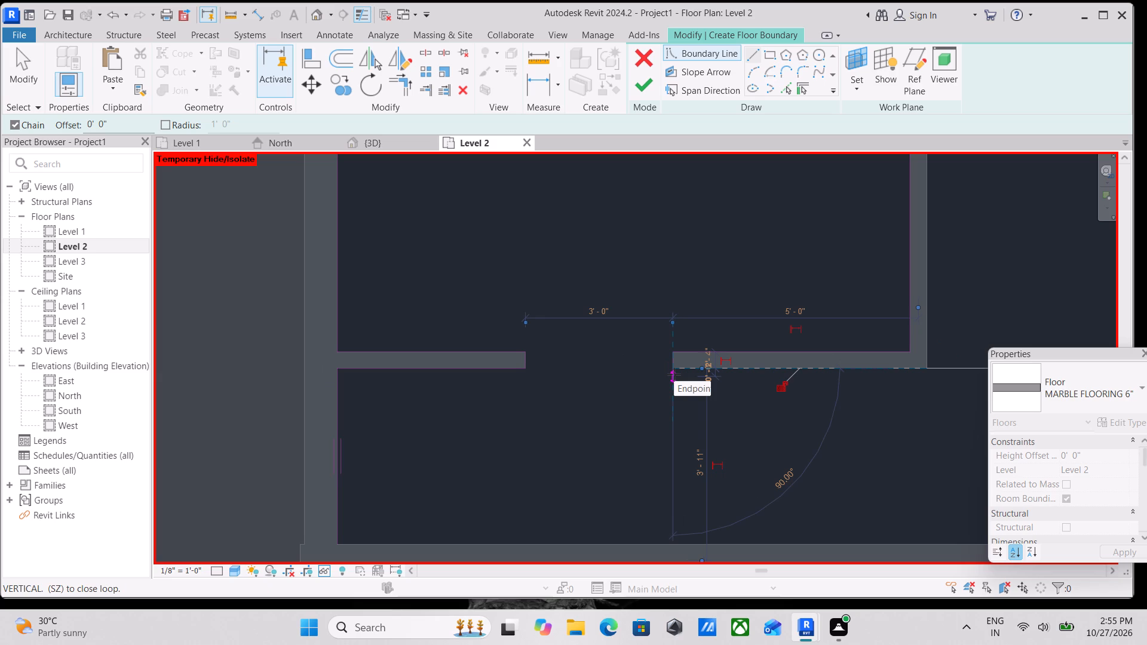
scroll(674, 374, "up", 3)
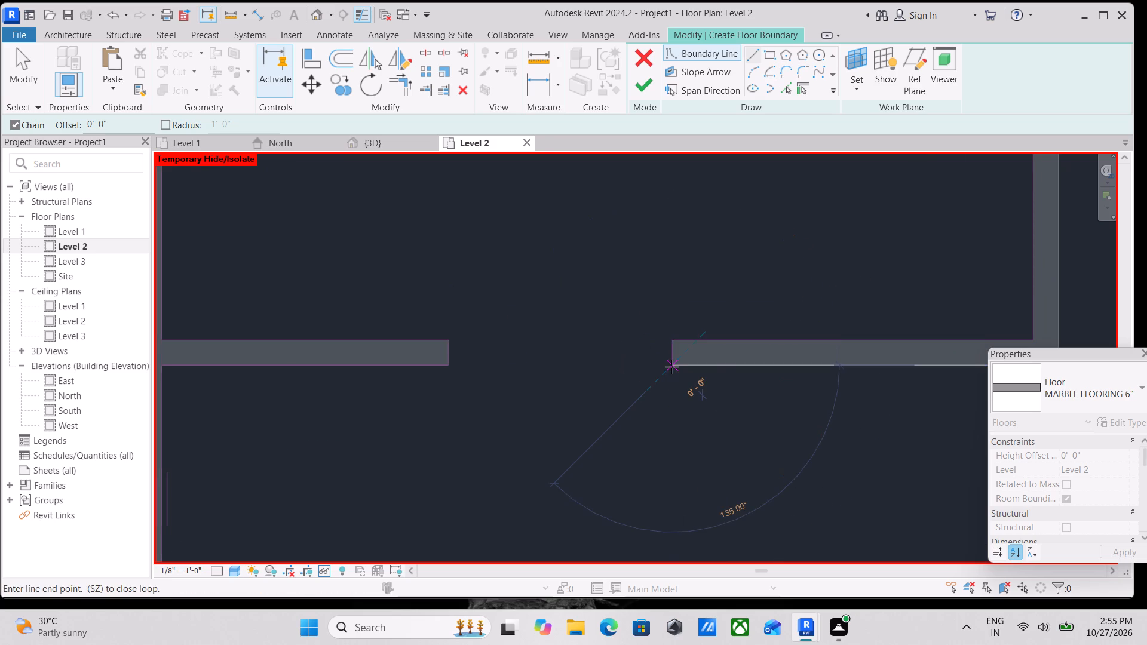
scroll(671, 367, "up", 3)
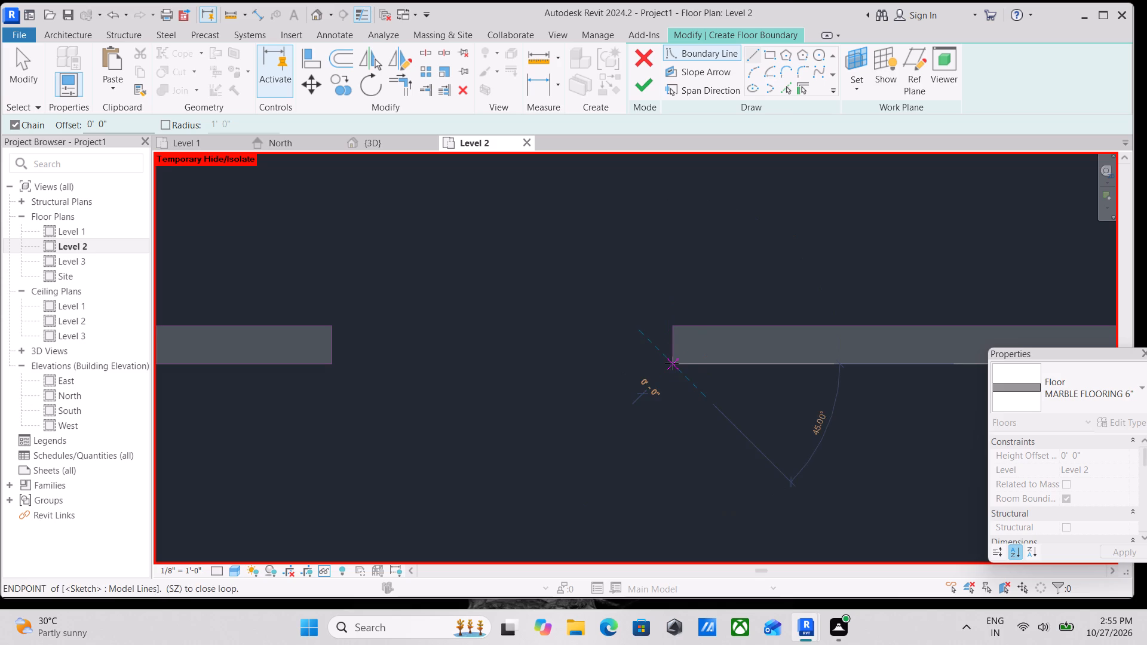
scroll(671, 362, "up", 4)
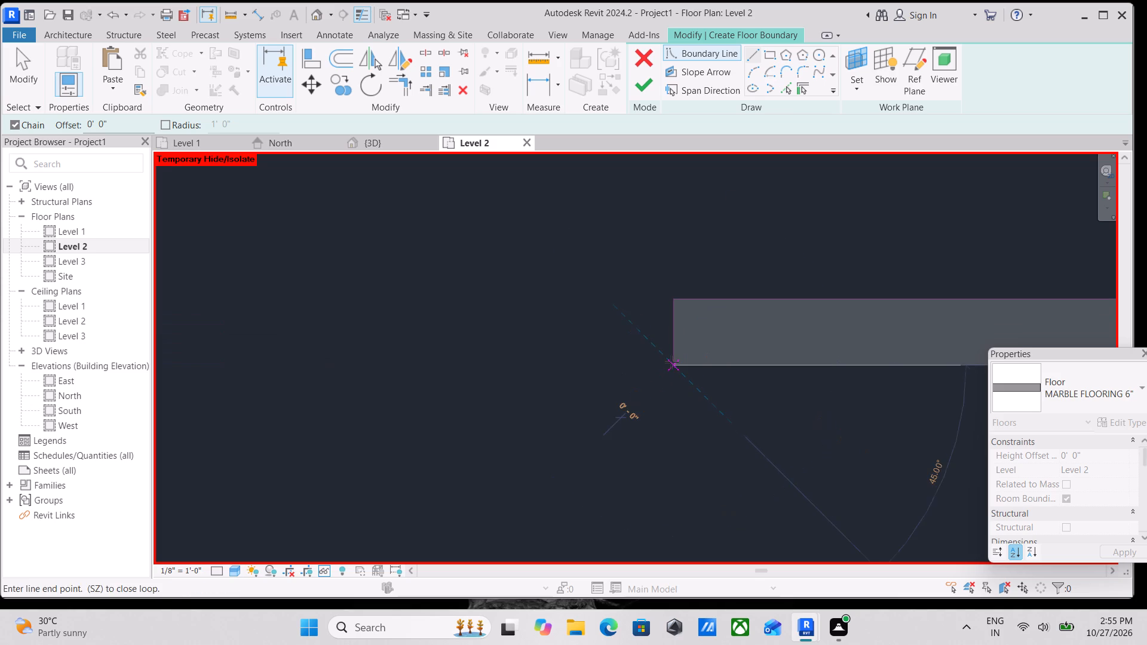
scroll(673, 369, "up", 2)
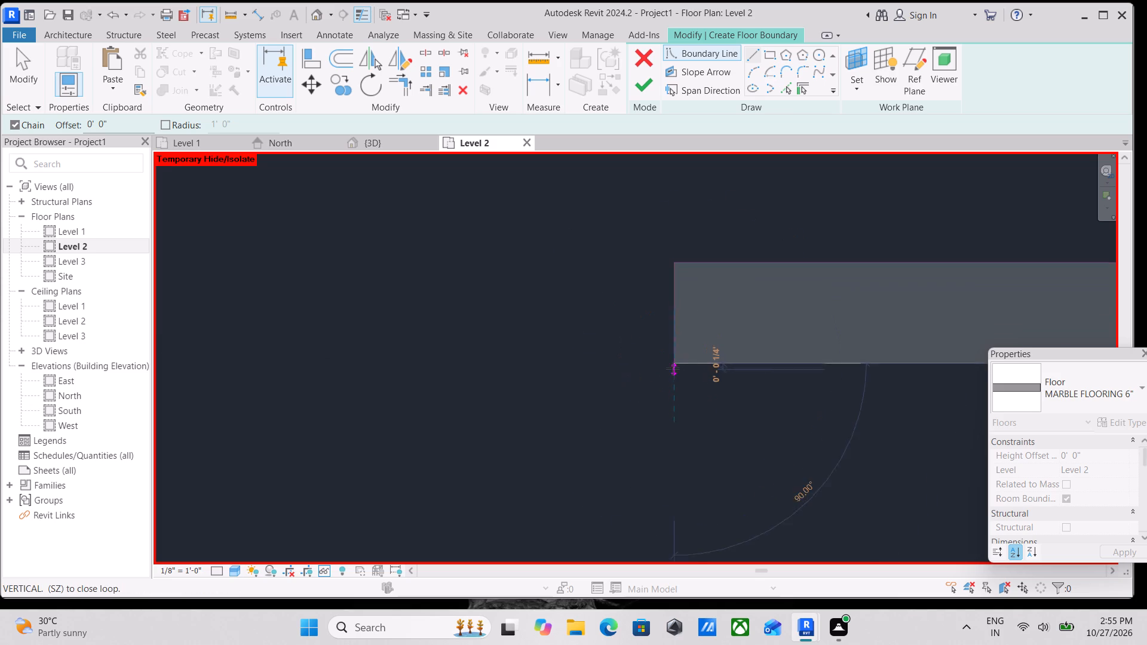
scroll(673, 368, "up", 4)
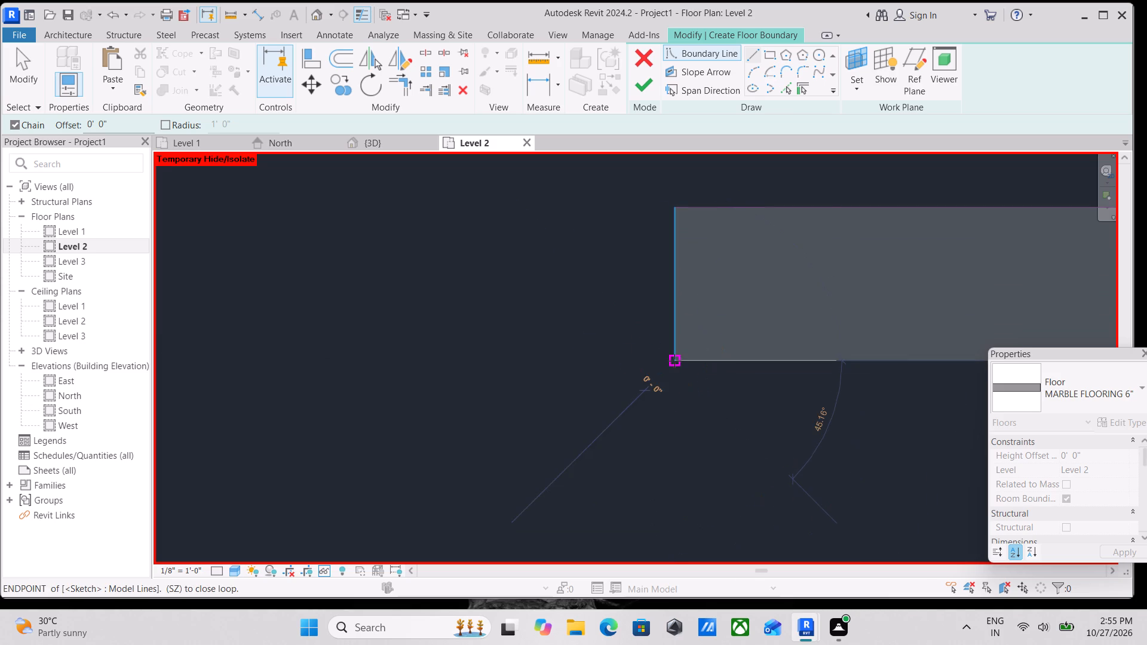
left_click(675, 361)
scroll(774, 357, "down", 1)
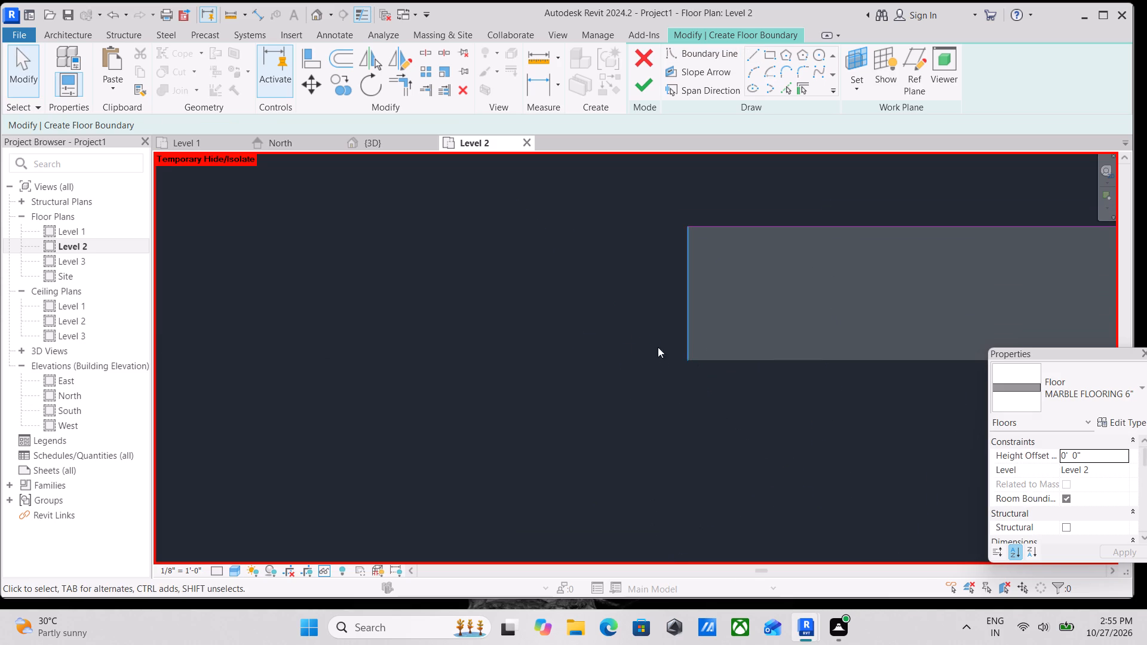
Draw the floor boundary 5'-2" along the lower face of the wall, from the door opening to the 4" inner wall's outer corner.
scroll(676, 344, "up", 2)
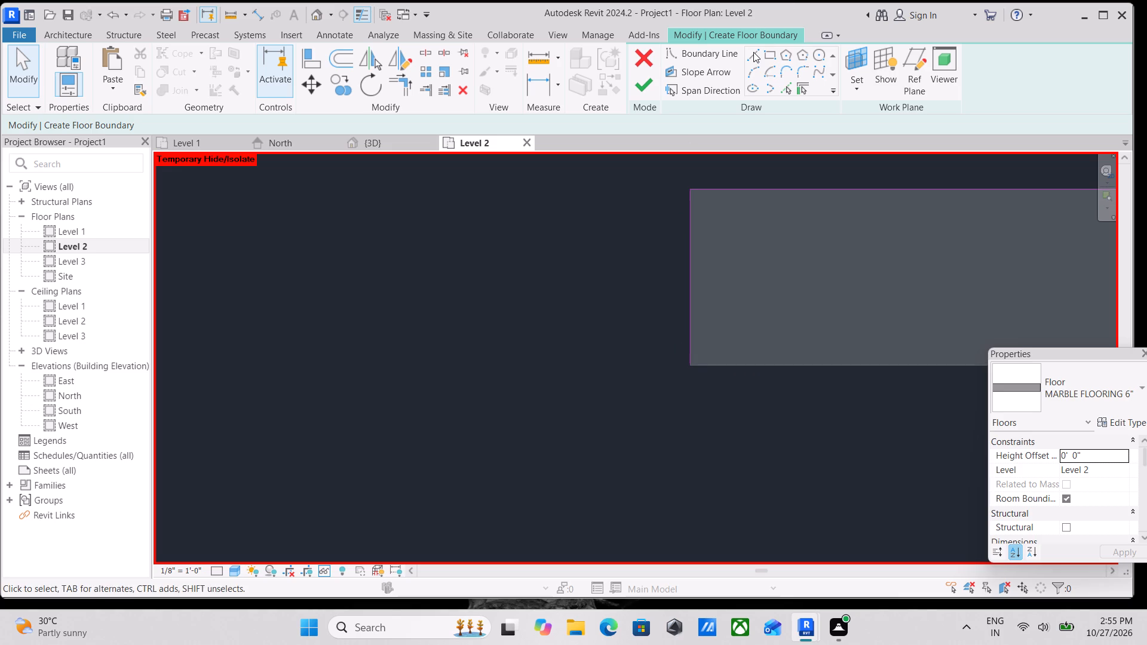
left_click(753, 52)
left_click(691, 368)
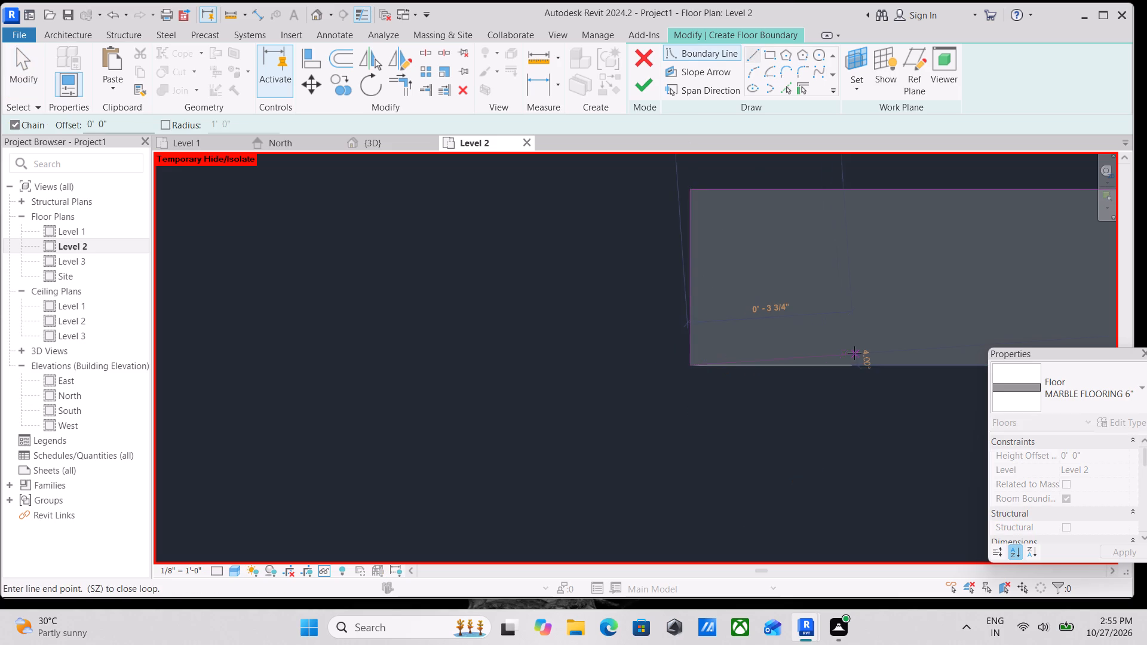
middle_click_drag(854, 353, 554, 253)
scroll(873, 260, "down", 3)
middle_click_drag(873, 260, 737, 264)
scroll(1026, 225, "down", 4)
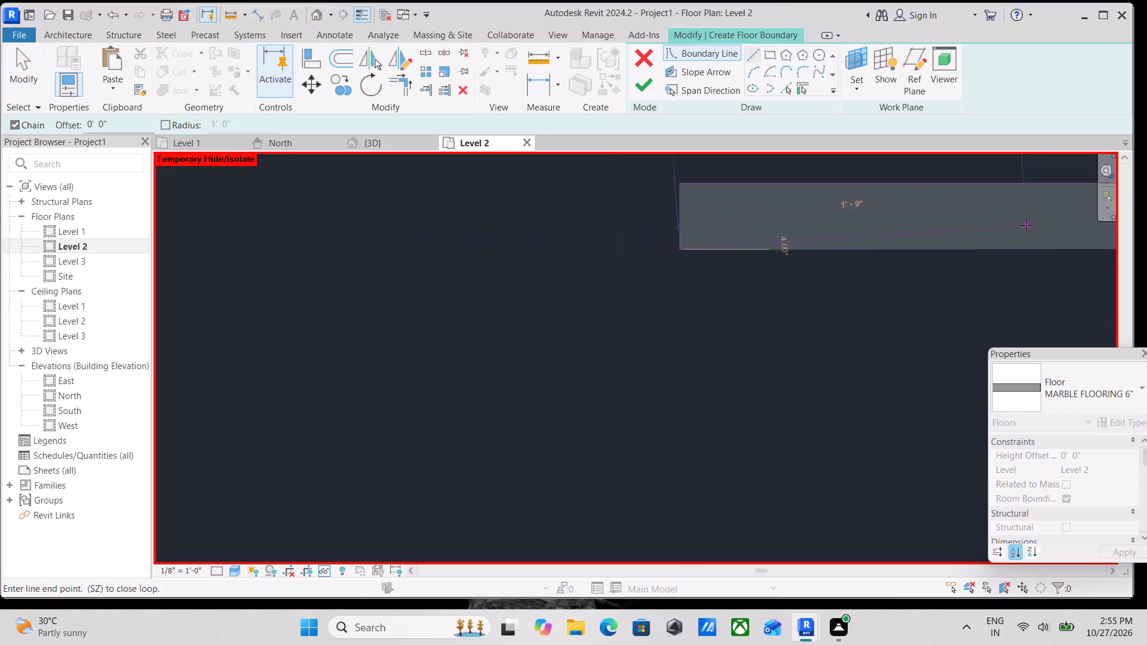
scroll(993, 228, "down", 3)
middle_click_drag(993, 228, 669, 200)
scroll(900, 212, "down", 3)
middle_click_drag(900, 212, 625, 253)
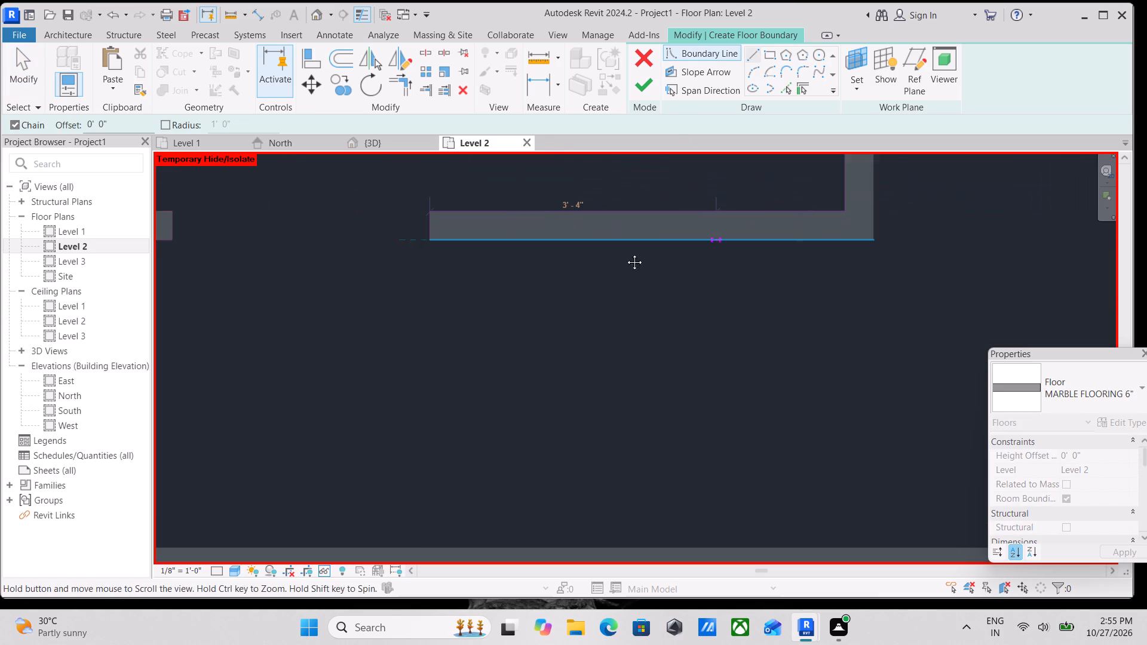
middle_click_drag(625, 253, 572, 268)
scroll(730, 291, "down", 4)
middle_click_drag(729, 314, 553, 431)
scroll(553, 431, "up", 1)
scroll(561, 429, "down", 6)
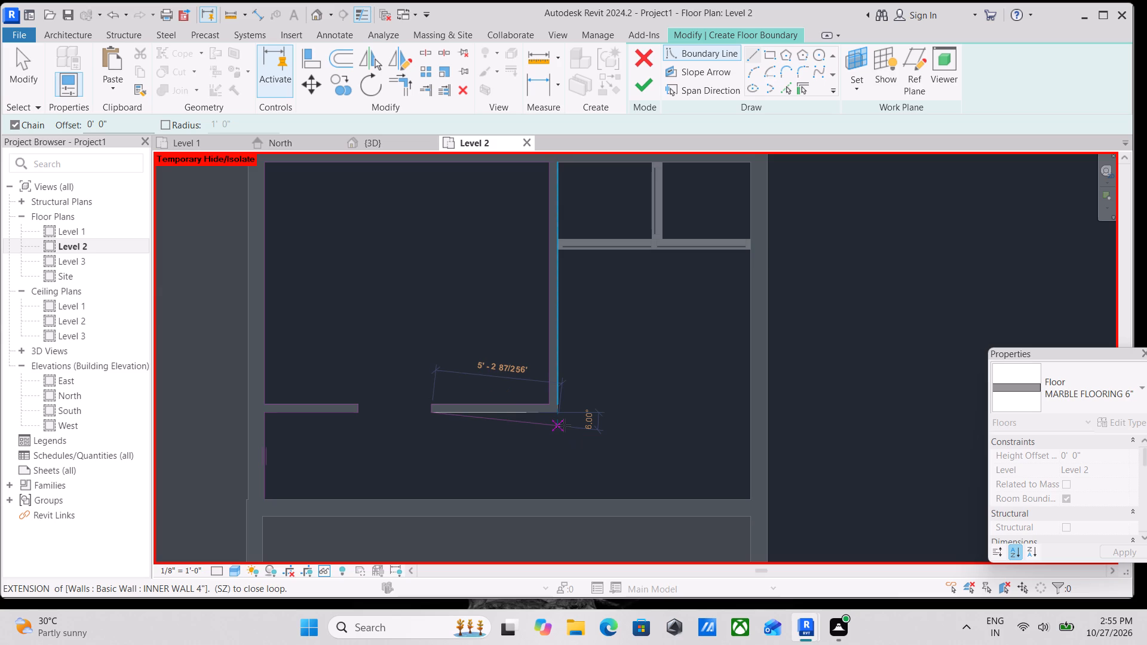
scroll(551, 414, "up", 3)
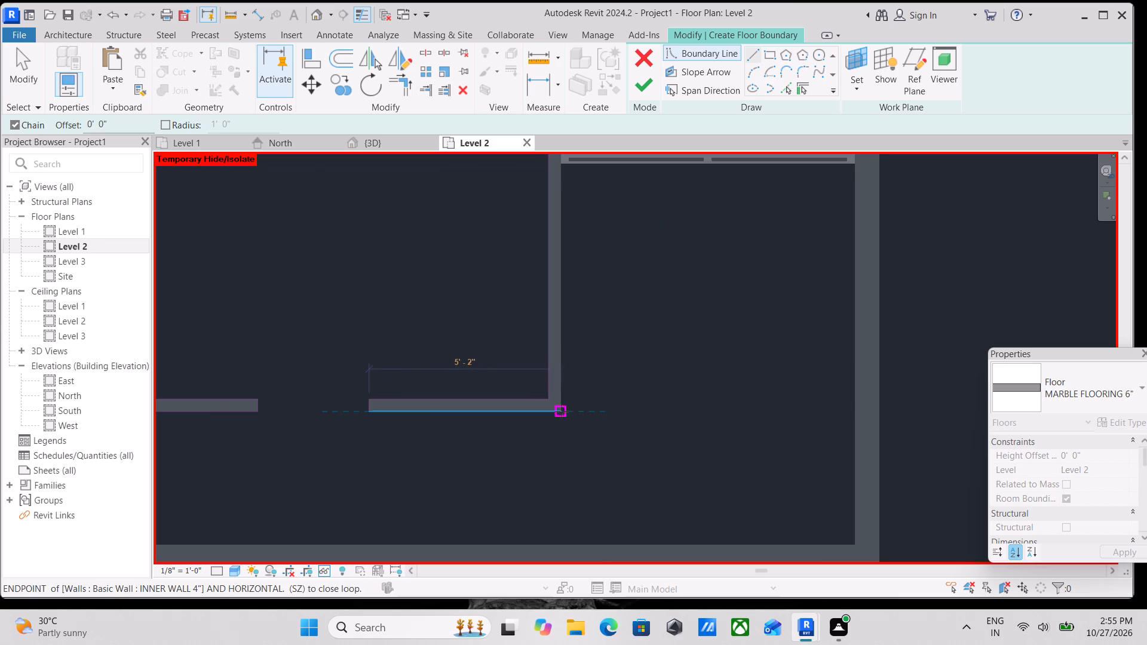
left_click(563, 412)
Continue the boundary about 6'-8" up the inner wall and across the glazed partition's lower edge to the outer wall.
middle_click_drag(553, 290, 554, 293)
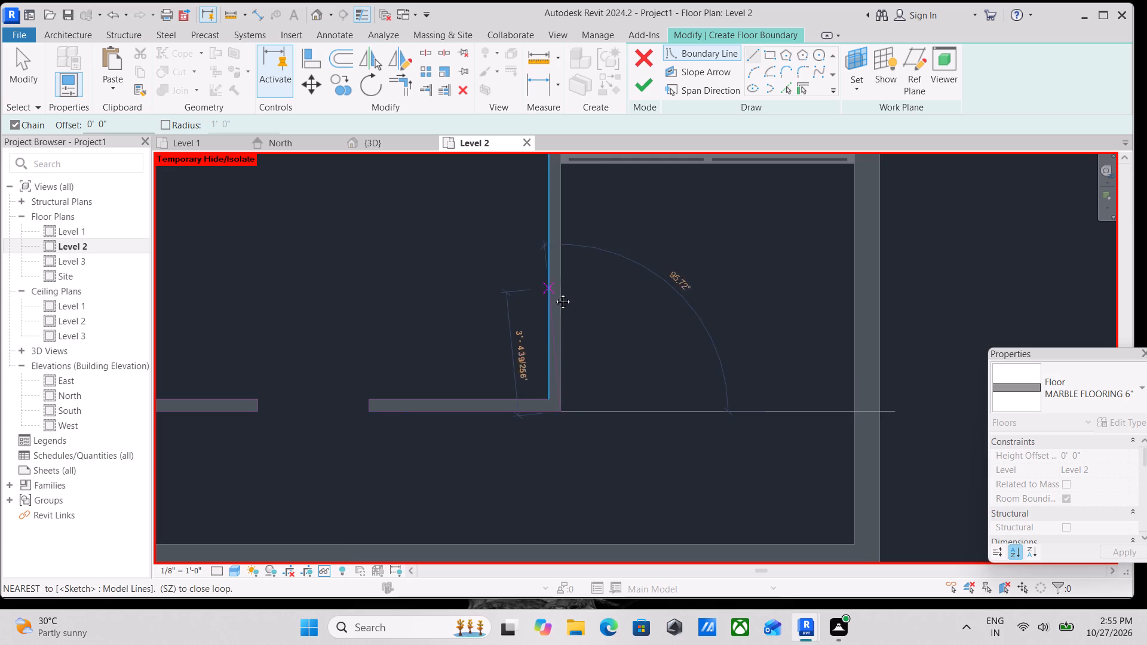
middle_click_drag(554, 293, 555, 401)
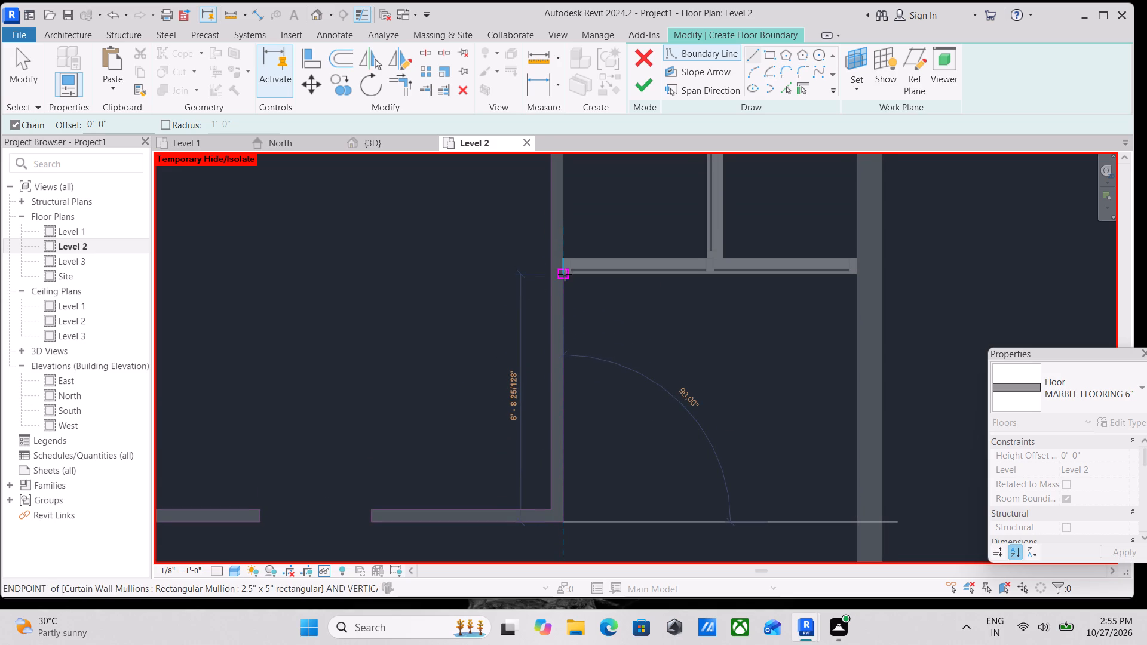
scroll(565, 274, "up", 3)
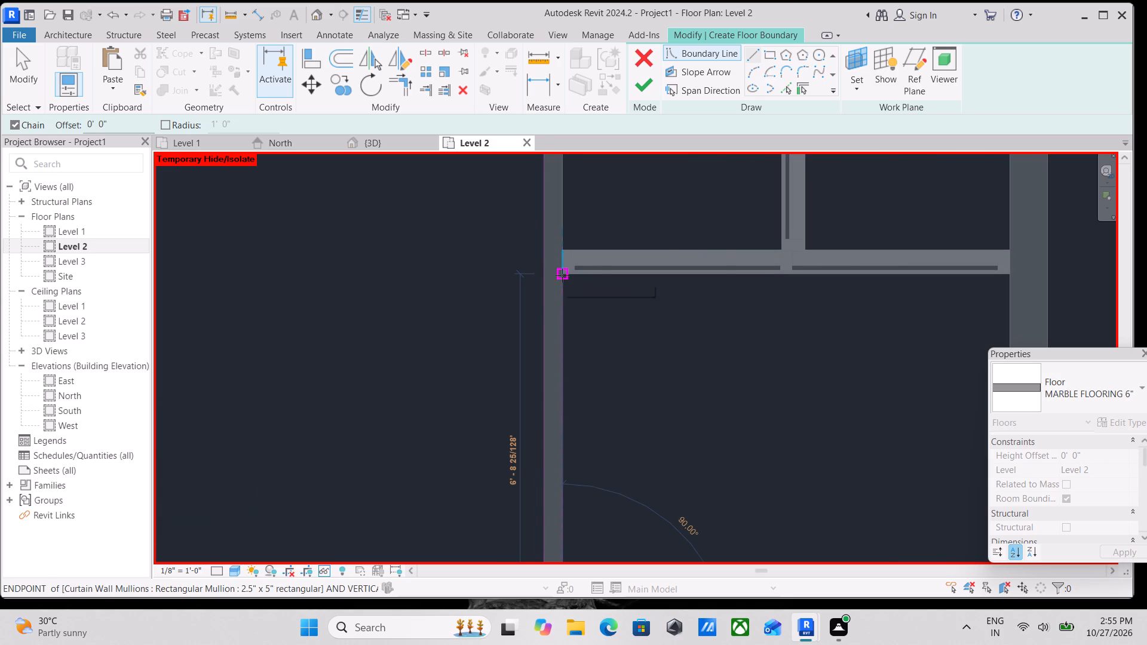
left_click(562, 275)
middle_click_drag(724, 287, 455, 265)
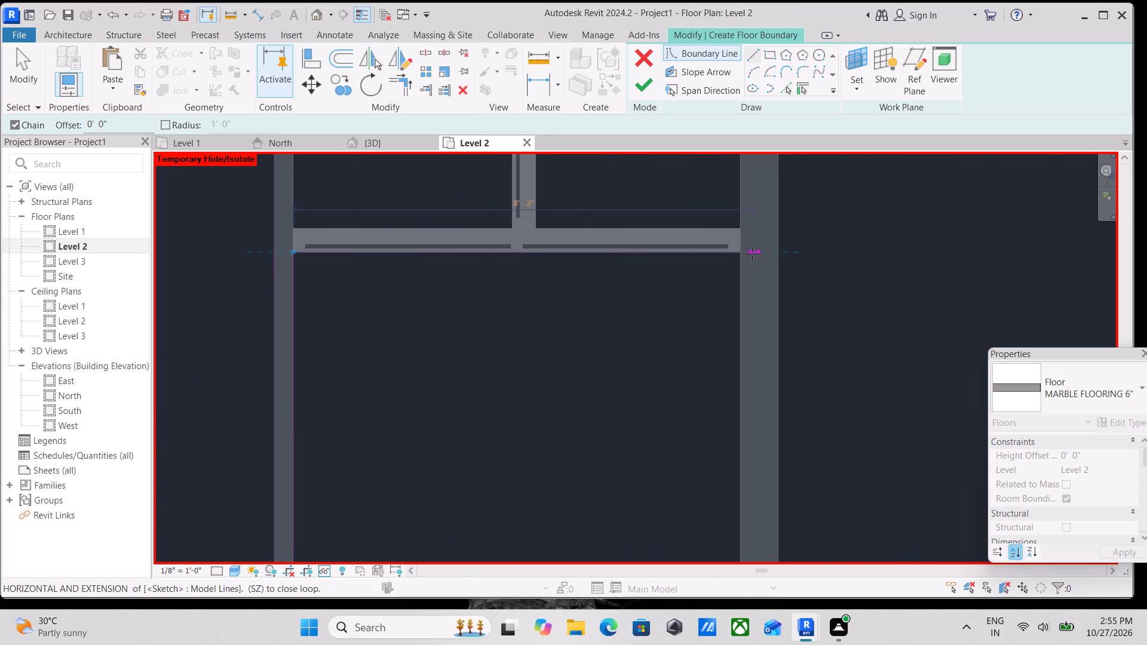
left_click(741, 256)
Close the boundary loop down the outer wall's inner face and 19'-11" along the bottom wall to the starting line.
scroll(719, 489, "down", 2)
middle_click_drag(723, 429, 740, 228)
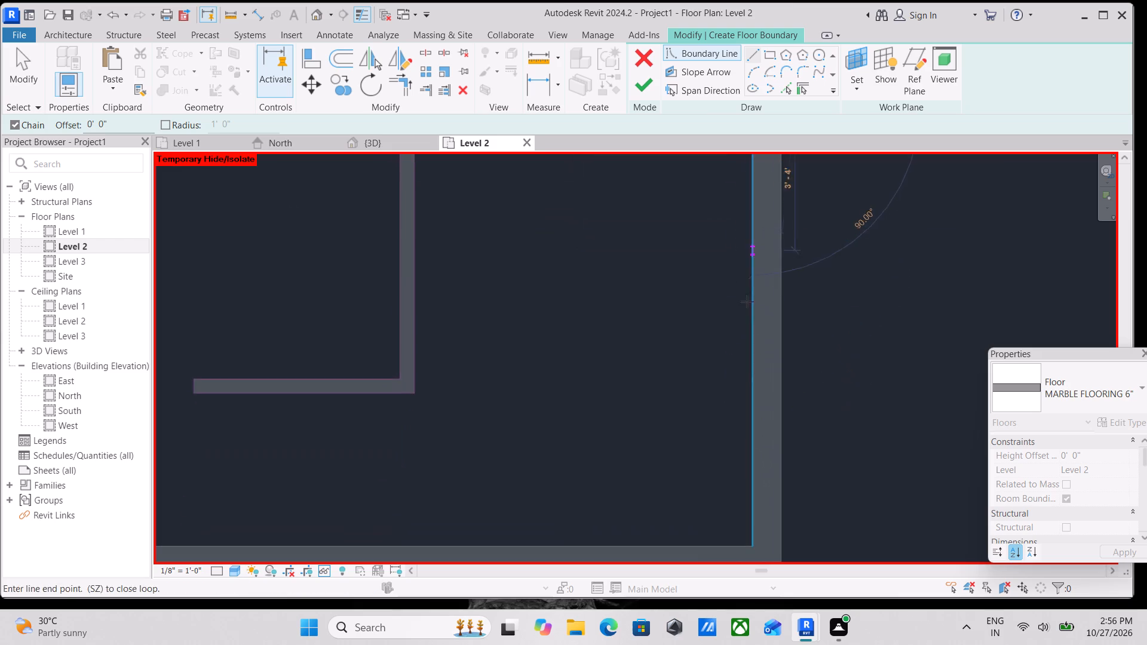
scroll(747, 373, "down", 3)
middle_click_drag(745, 375, 780, 262)
left_click(785, 372)
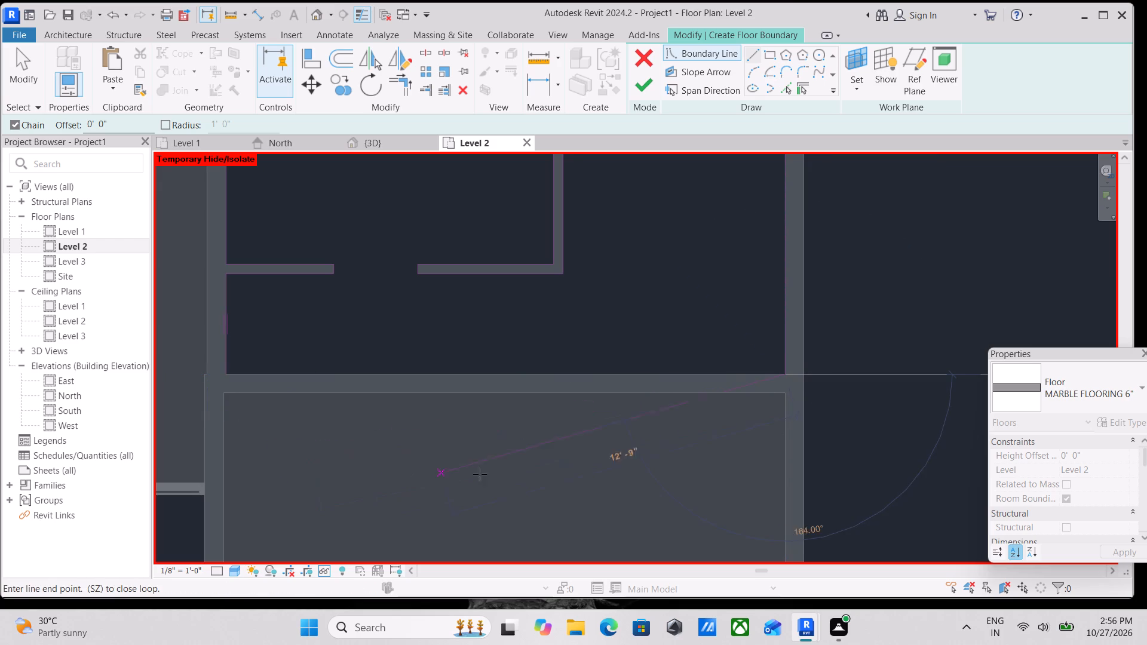
left_click(228, 377)
Draw rectangular floor boundaries in the two glazed compartments, about 3'-10 1/2" by 3'-2" and 3'-7 1/2" by 3'-2".
scroll(249, 376, "down", 2)
scroll(422, 327, "down", 2)
middle_click_drag(423, 327, 469, 408)
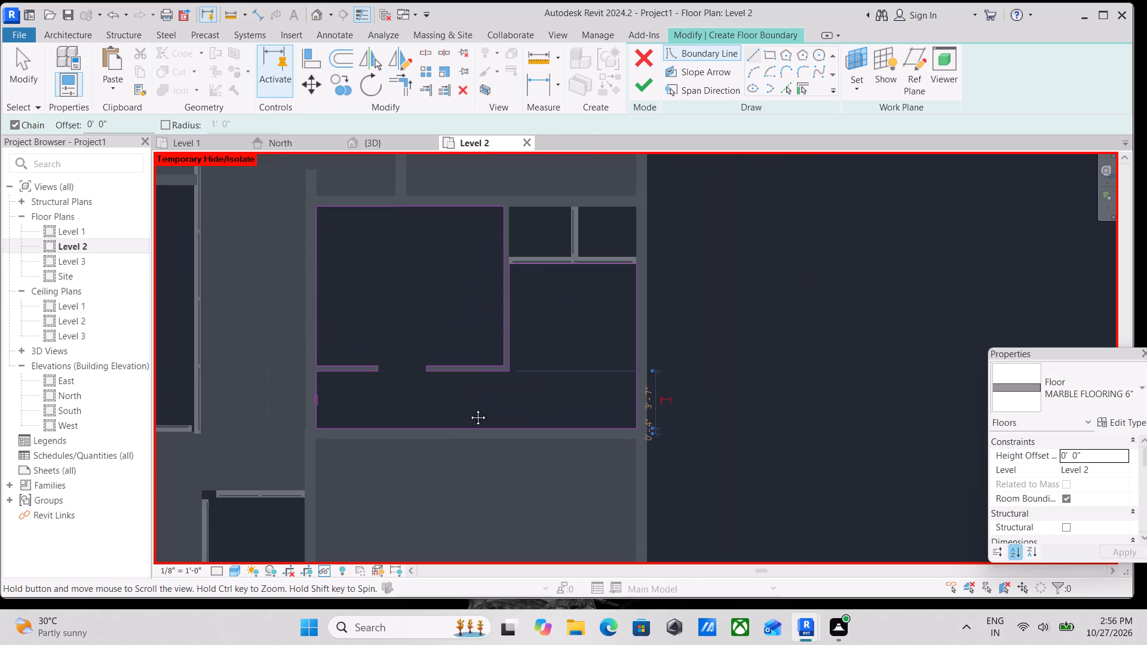
middle_click_drag(469, 408, 470, 411)
scroll(525, 236, "up", 1)
left_click(768, 53)
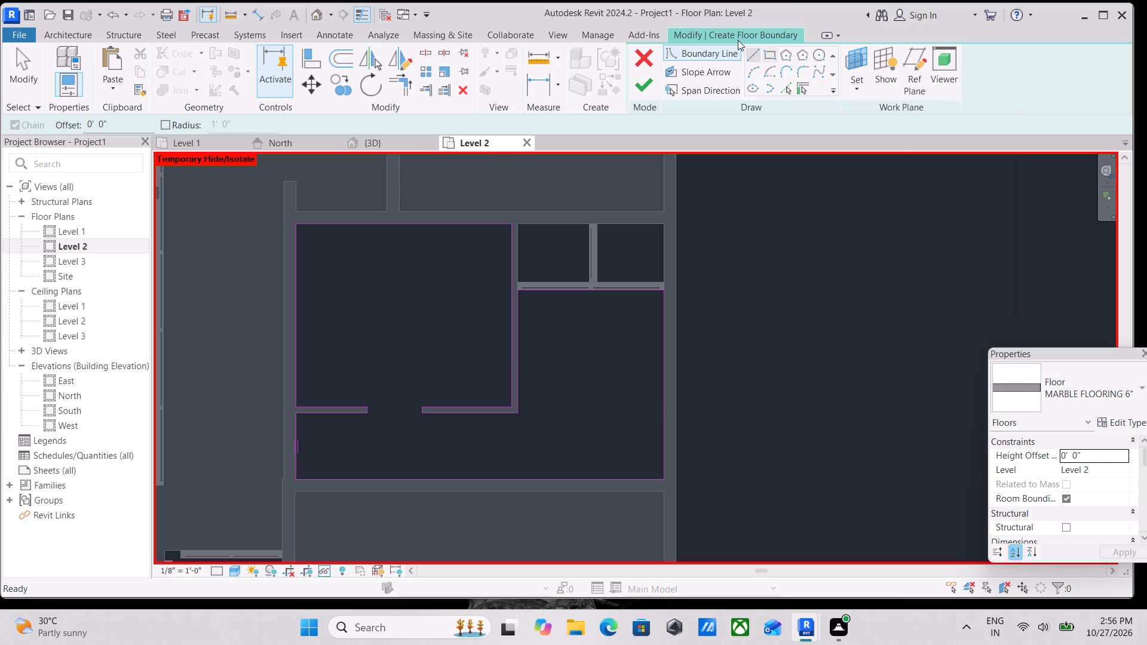
scroll(737, 3, "up", 1)
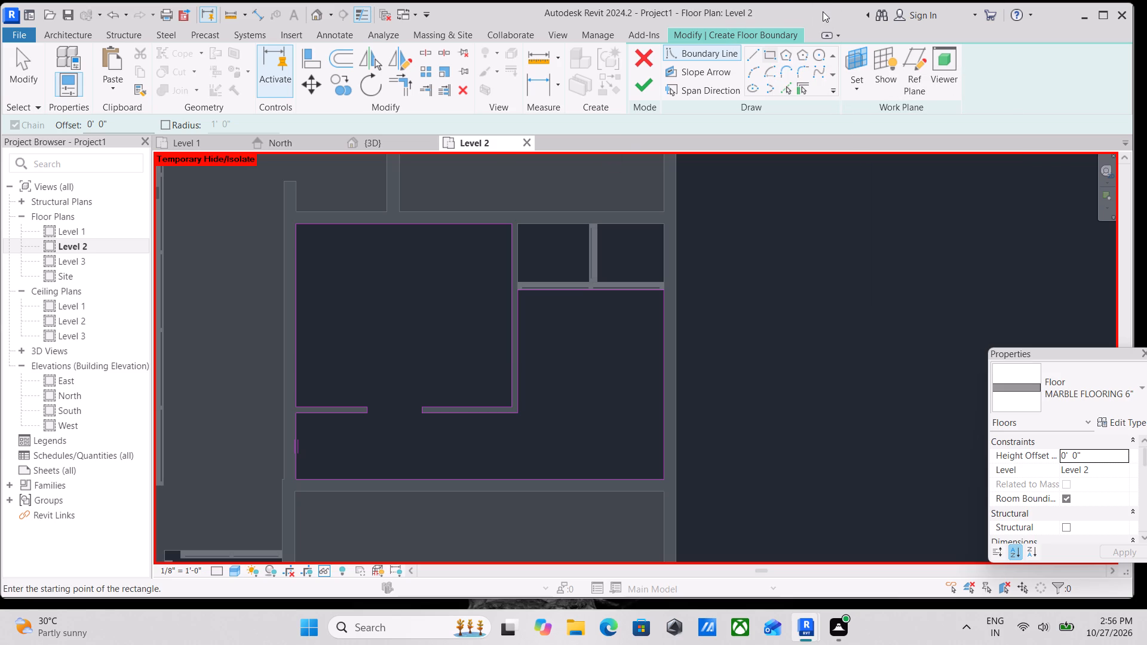
left_click(766, 51)
scroll(562, 184, "up", 2)
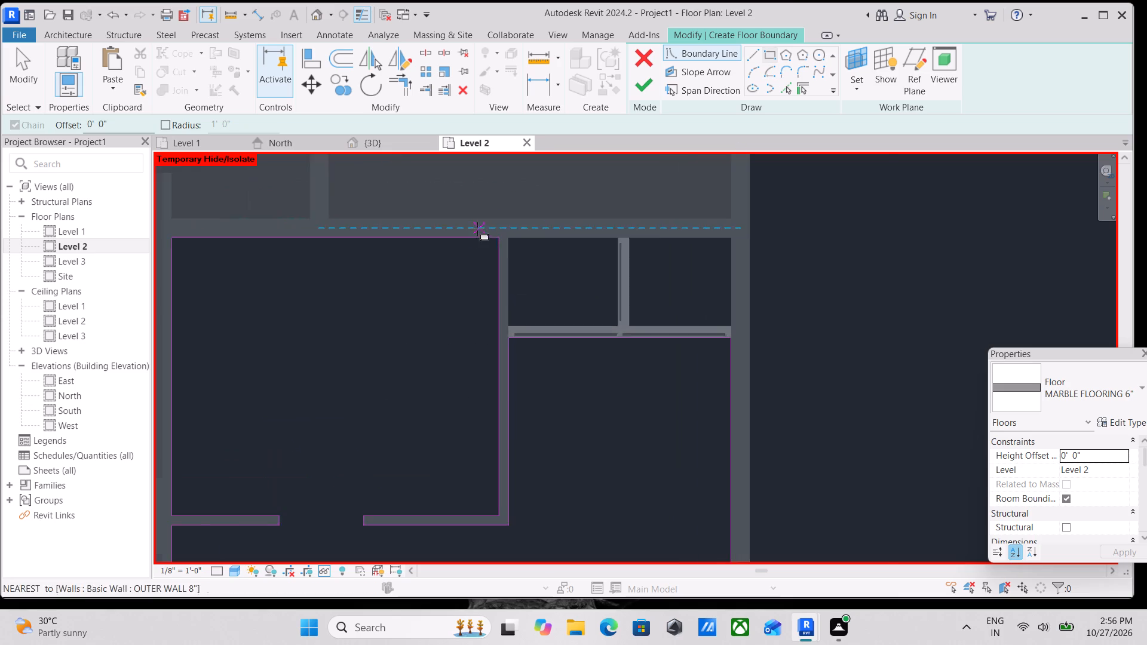
scroll(477, 229, "up", 4)
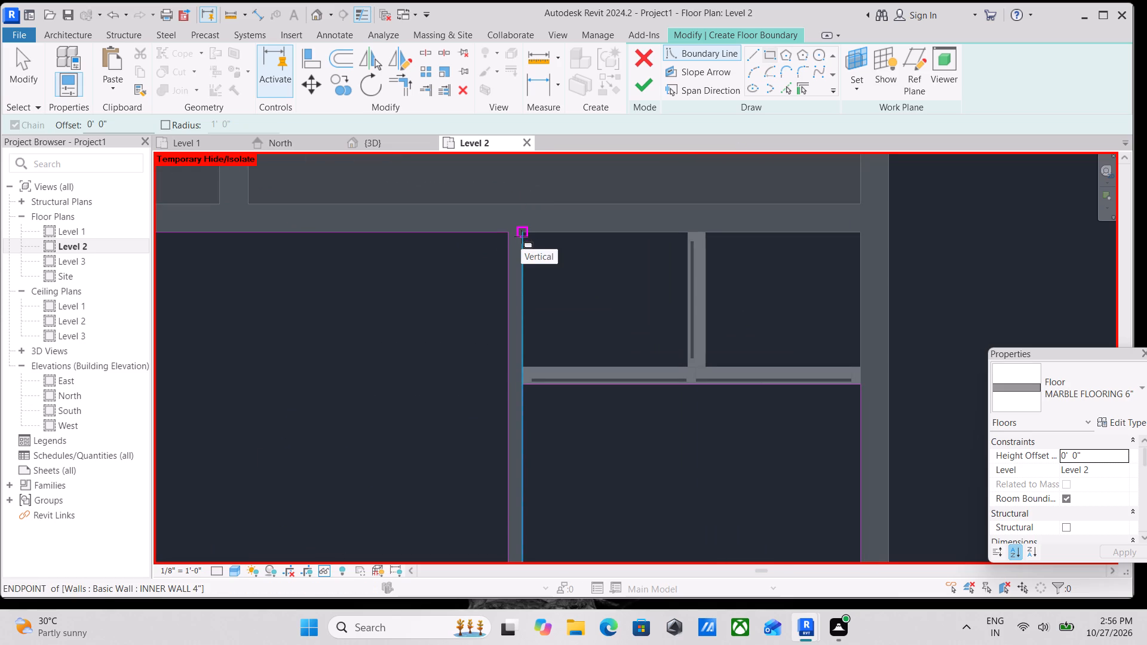
left_click(521, 236)
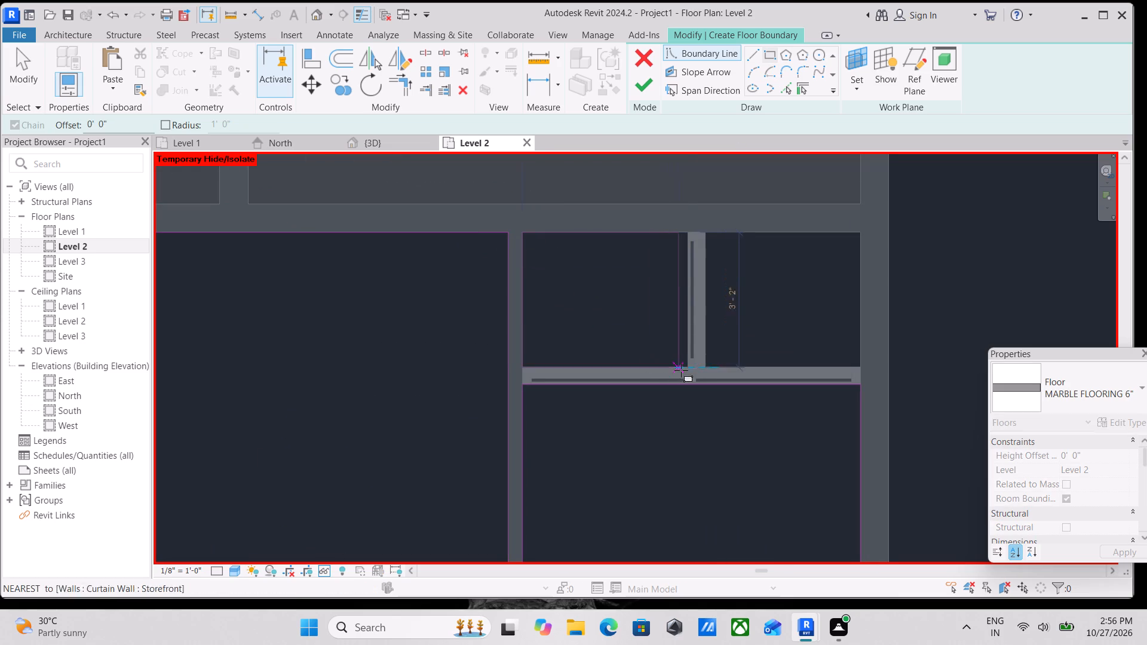
left_click(688, 369)
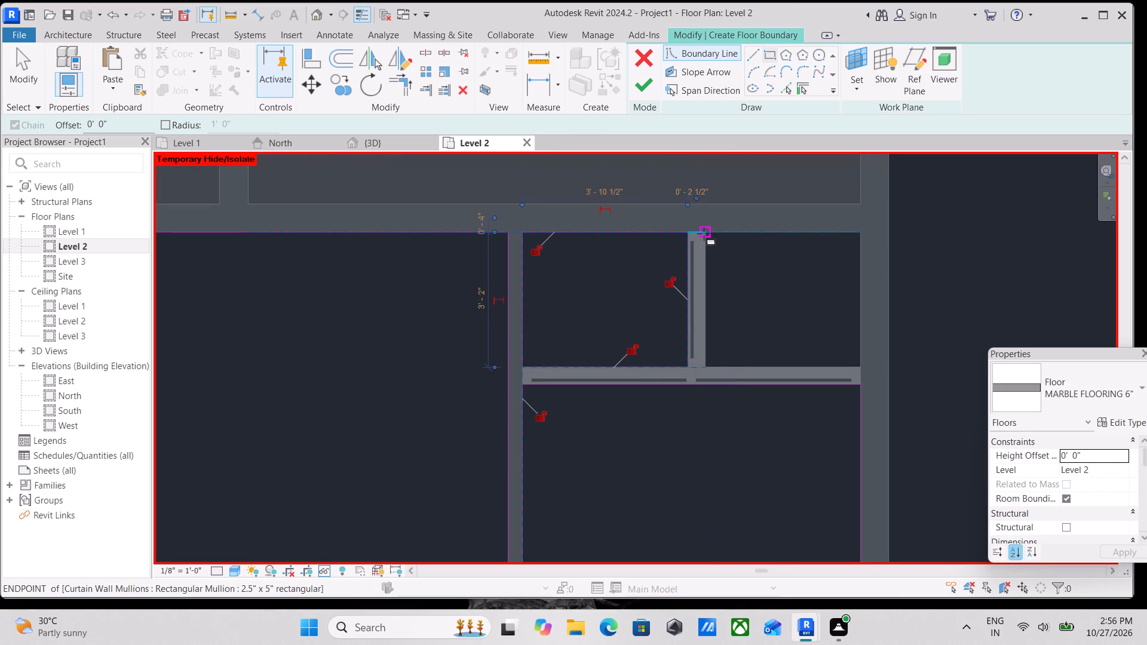
left_click(704, 234)
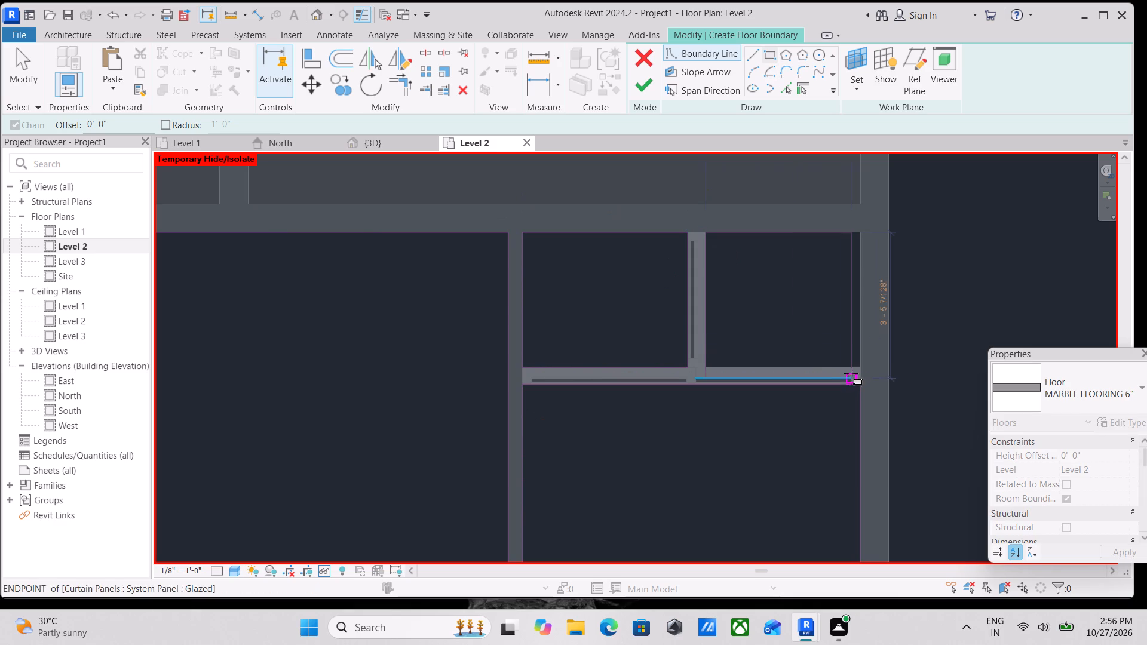
left_click(864, 365)
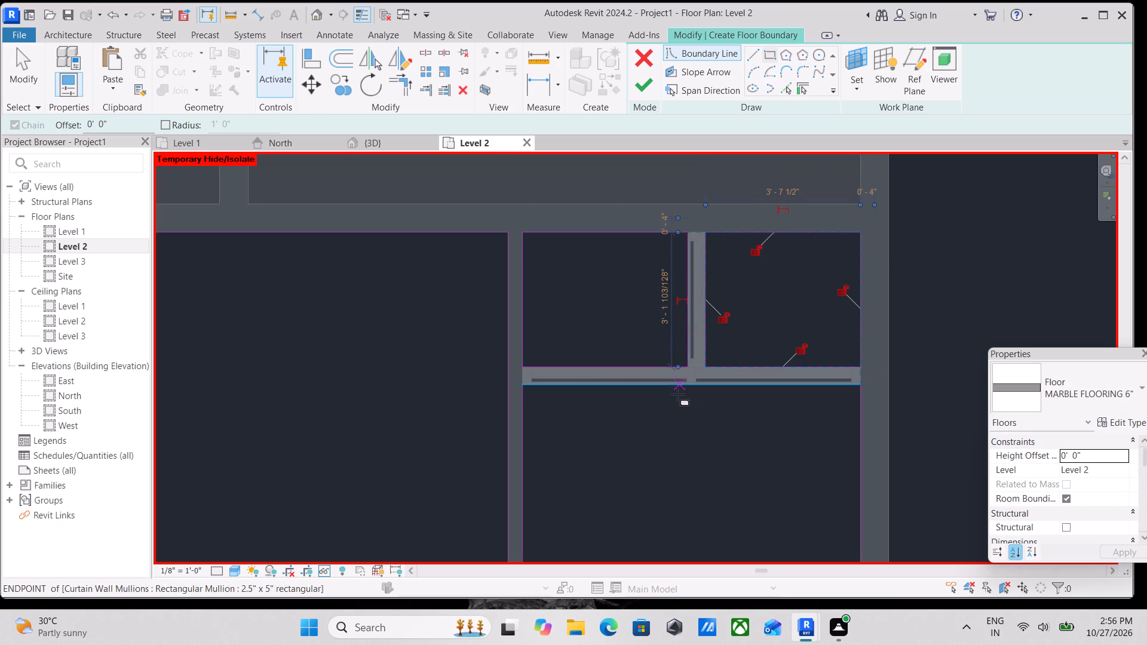
Draw a 4'-0" by 8'-0" rectangular floor boundary in the space between the stair landing and the outer wall.
scroll(677, 397, "down", 7)
middle_click_drag(682, 371, 725, 198)
scroll(701, 273, "down", 1)
scroll(680, 322, "down", 4)
middle_click_drag(689, 307, 764, 214)
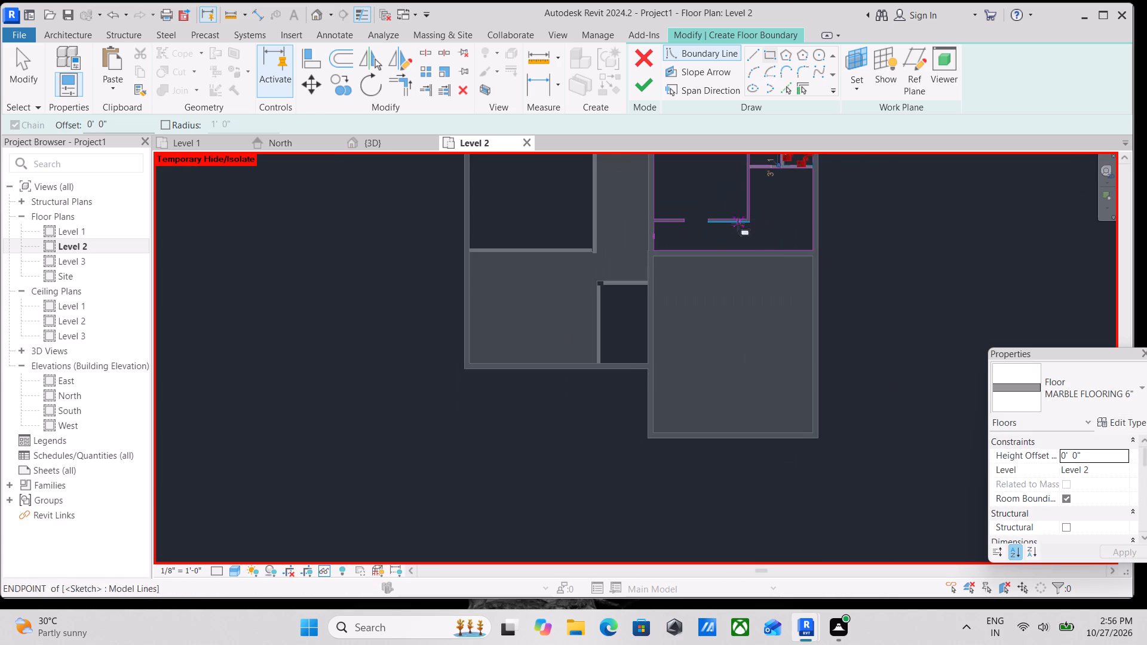
middle_click_drag(738, 224, 735, 431)
scroll(801, 234, "up", 7)
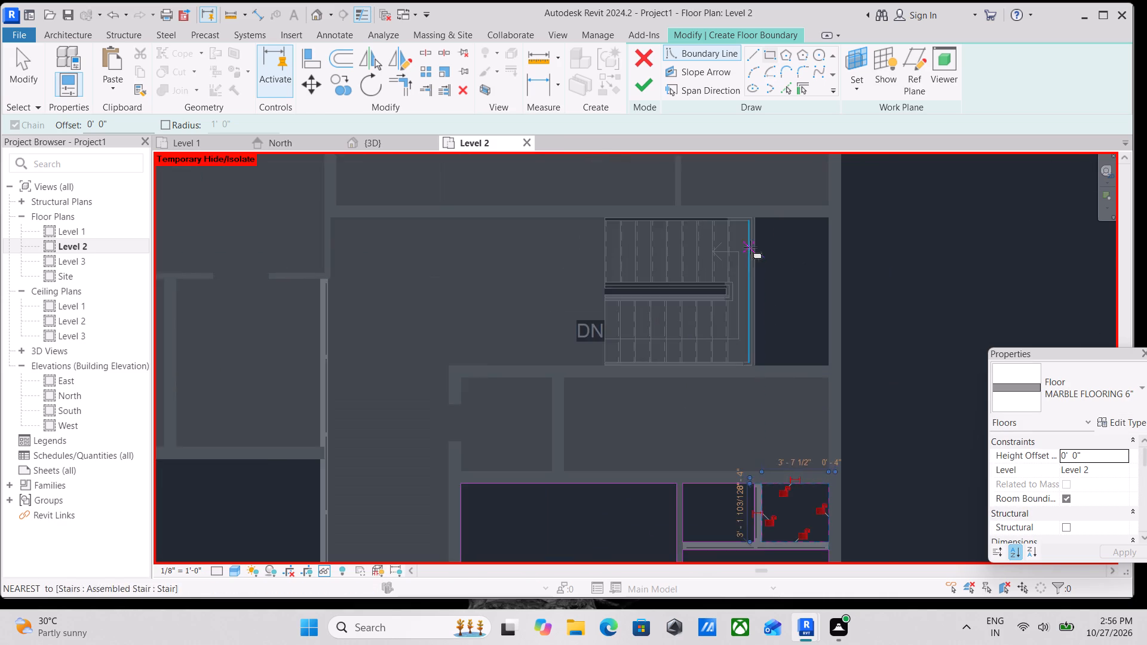
scroll(750, 247, "up", 2)
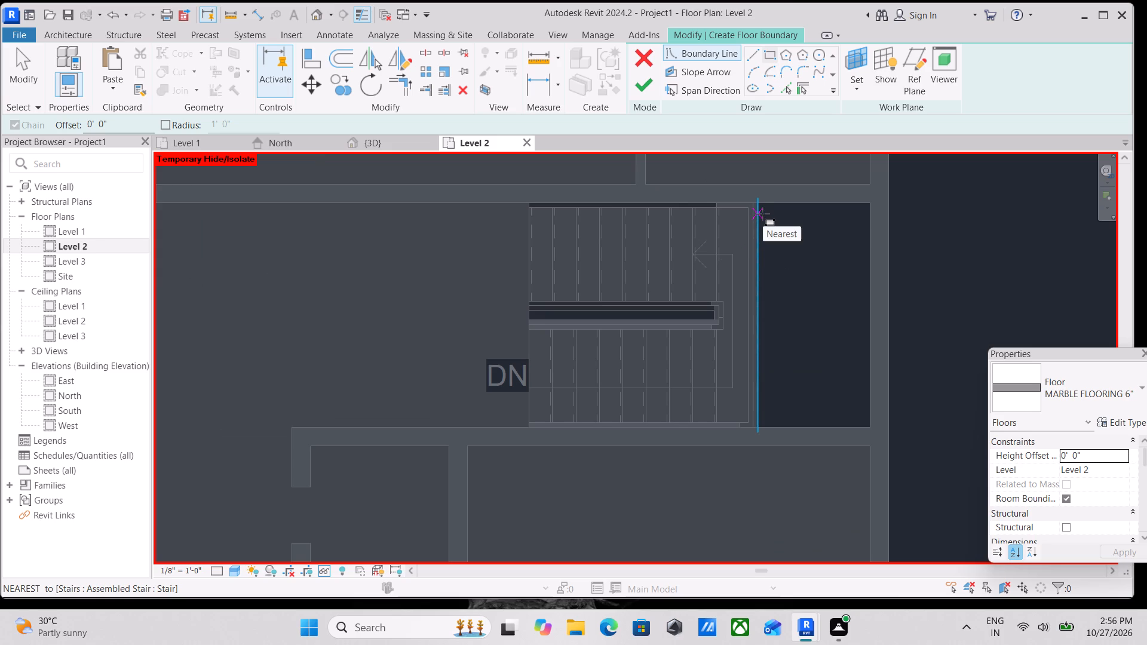
scroll(765, 210, "up", 2)
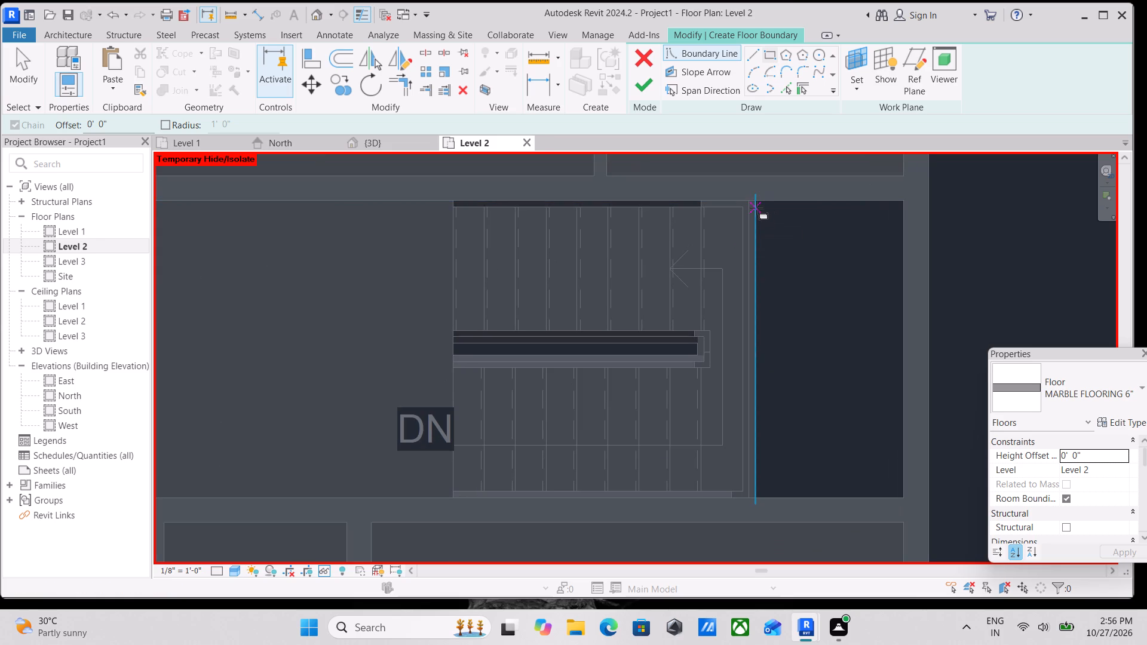
left_click(757, 203)
middle_click_drag(852, 352, 784, 240)
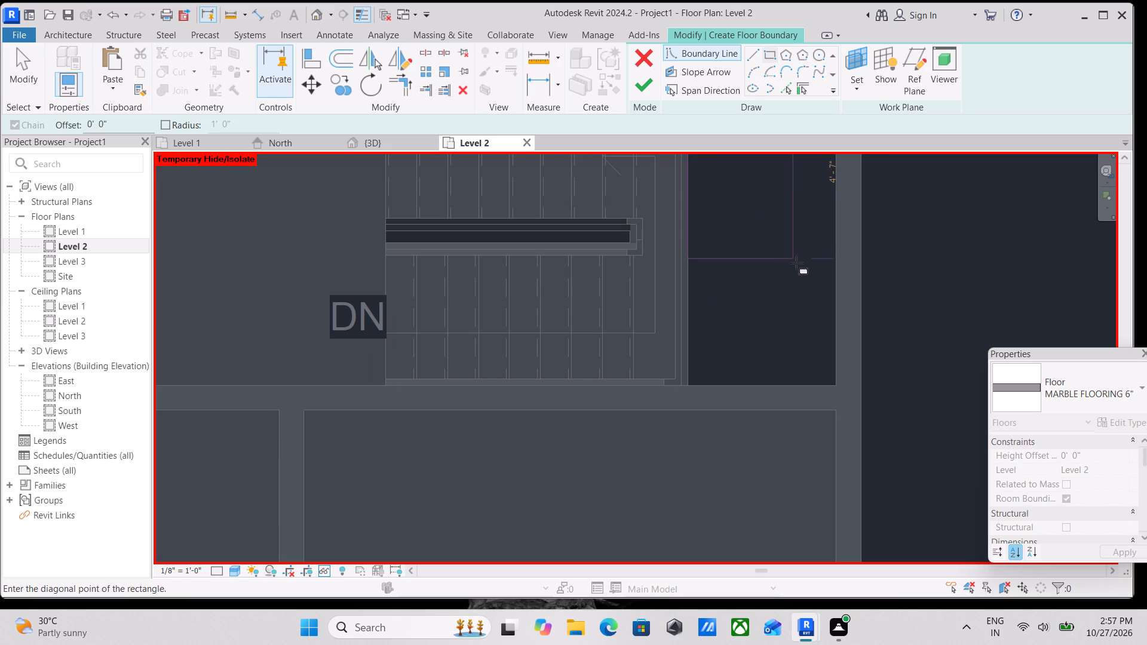
left_click(839, 382)
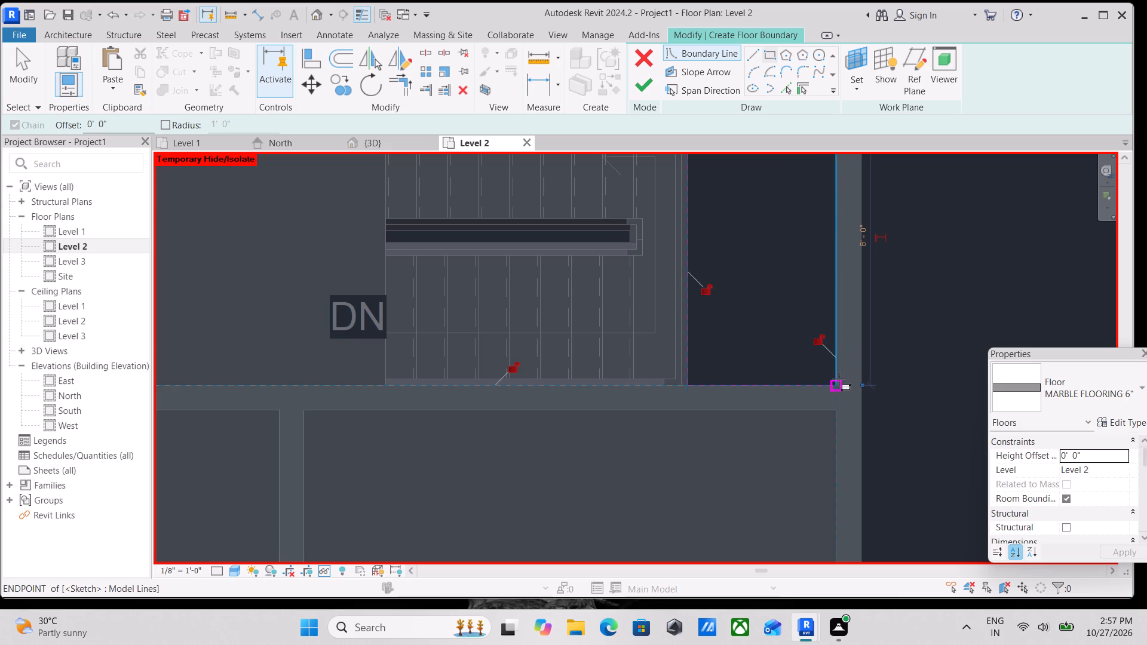
Finish the marble floor sketch without attaching the walls below to it, and deselect the floor.
scroll(717, 176, "down", 3)
middle_click_drag(717, 189, 733, 333)
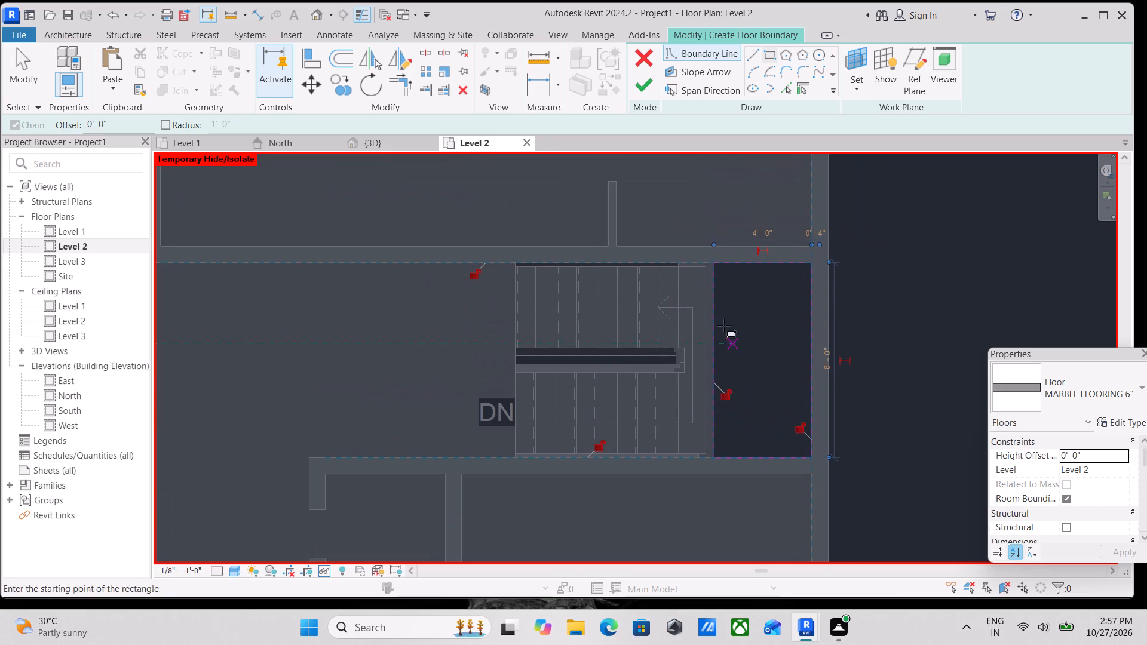
left_click(639, 81)
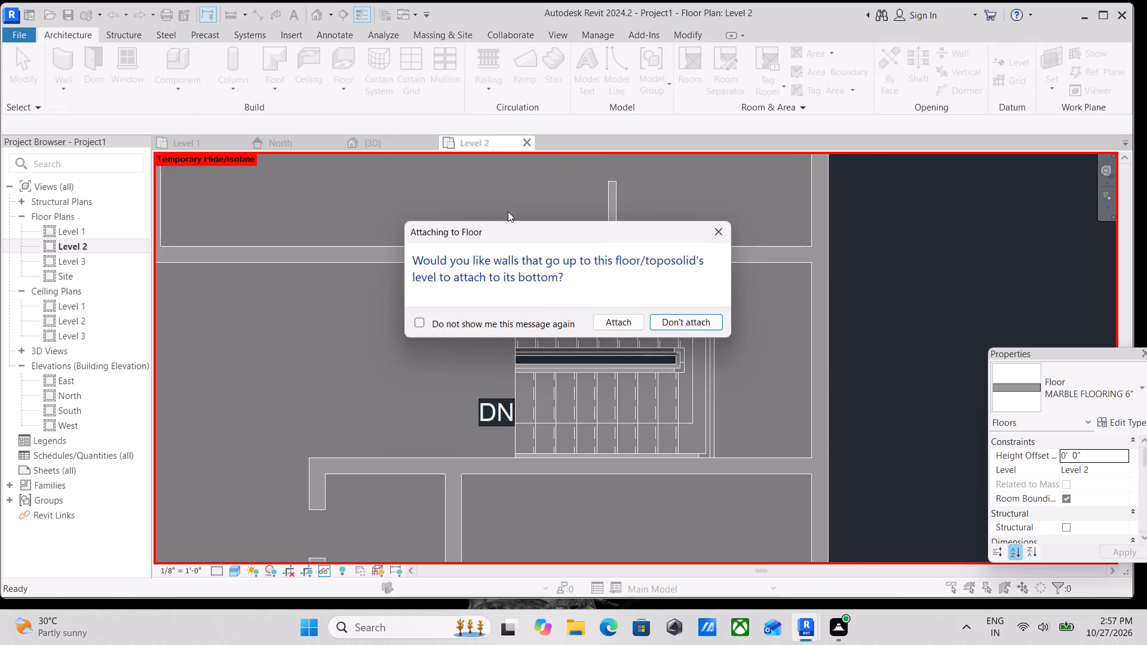
left_click(672, 318)
scroll(672, 318, "down", 4)
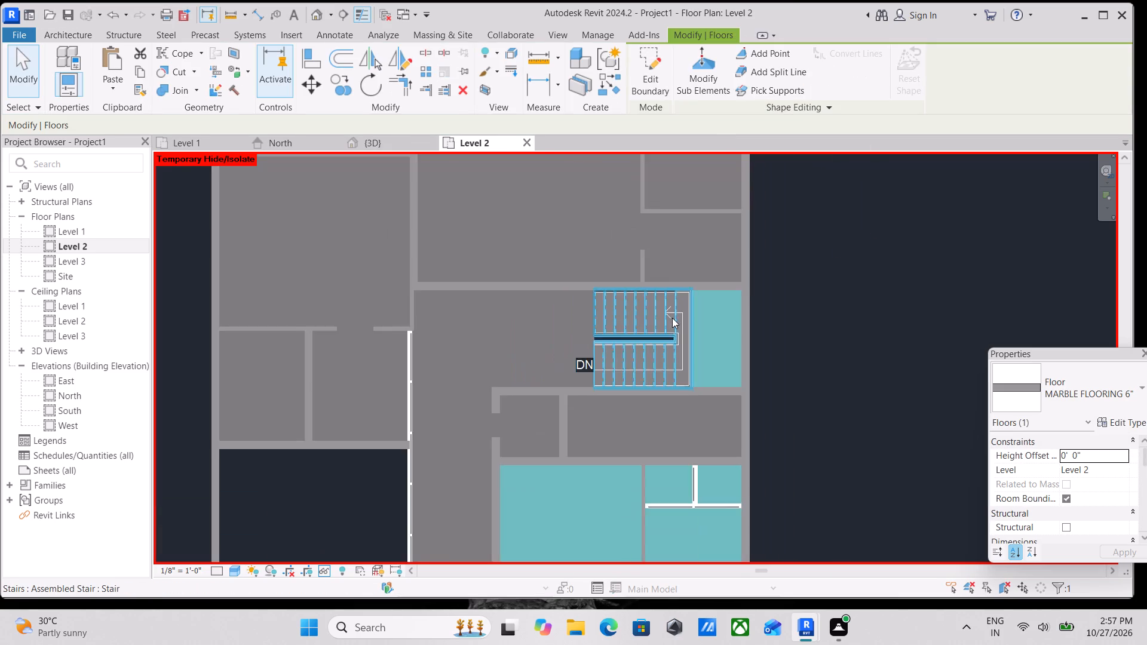
scroll(672, 318, "down", 4)
middle_click_drag(672, 318, 716, 344)
key("Escape")
scroll(705, 330, "down", 2)
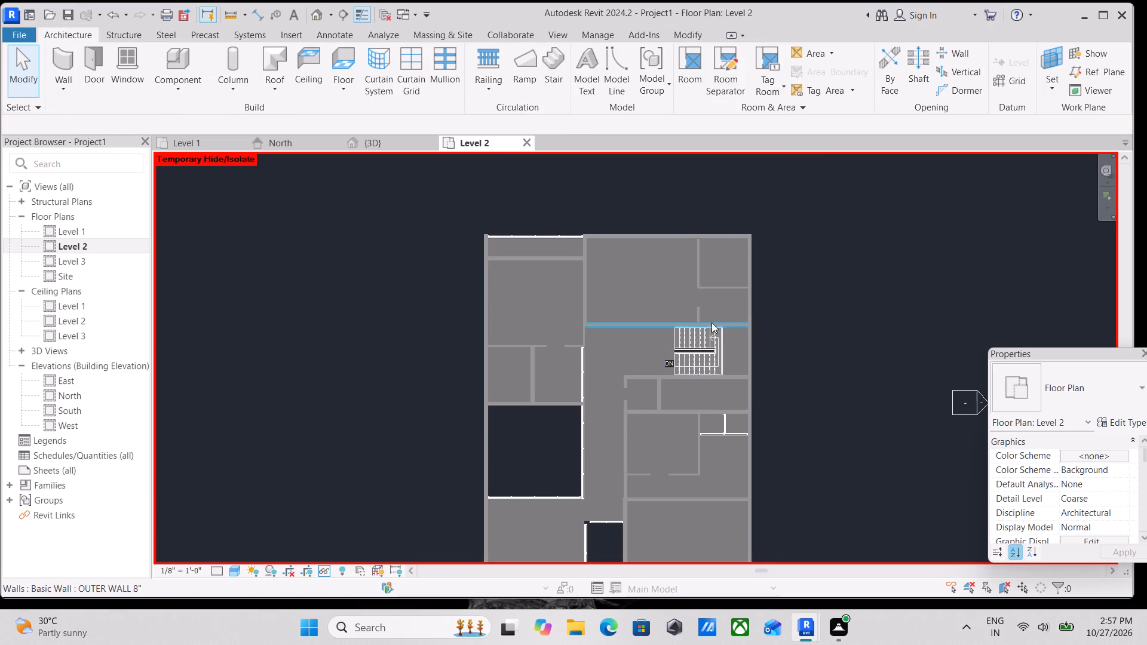
Switch to the 3D view and examine the villa's Level 2 floors and walls from above and from the corner.
left_click(360, 140)
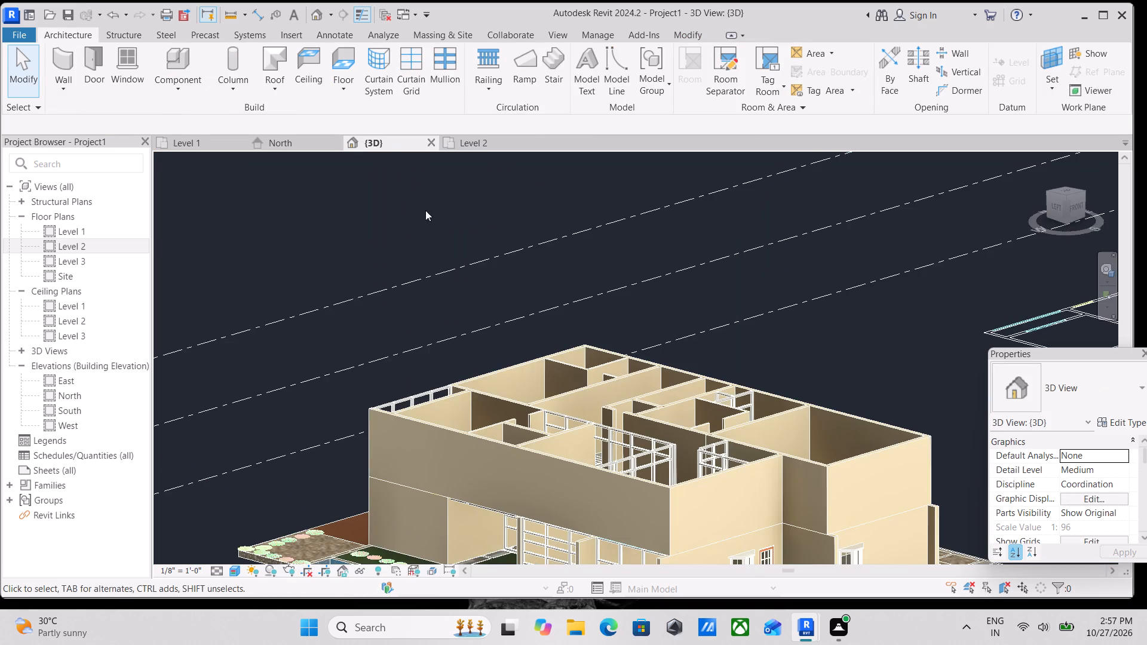
scroll(540, 311, "down", 3)
scroll(584, 409, "down", 1)
middle_click_drag(558, 453, 459, 549, "shift")
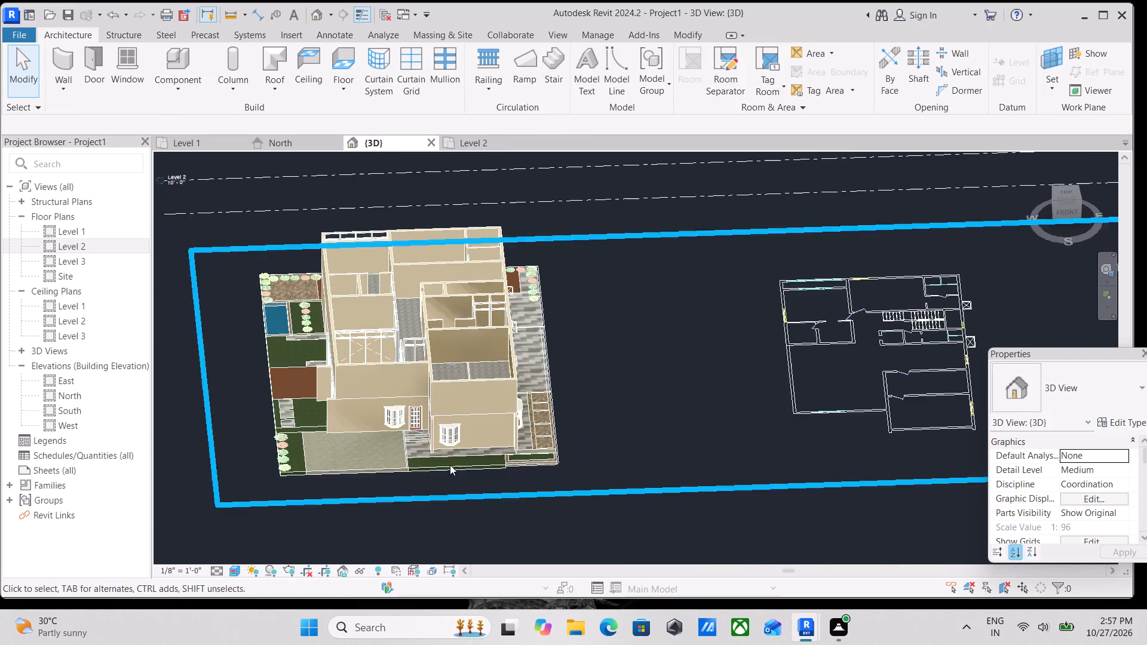
scroll(422, 364, "up", 5)
scroll(394, 342, "down", 3)
key("Escape")
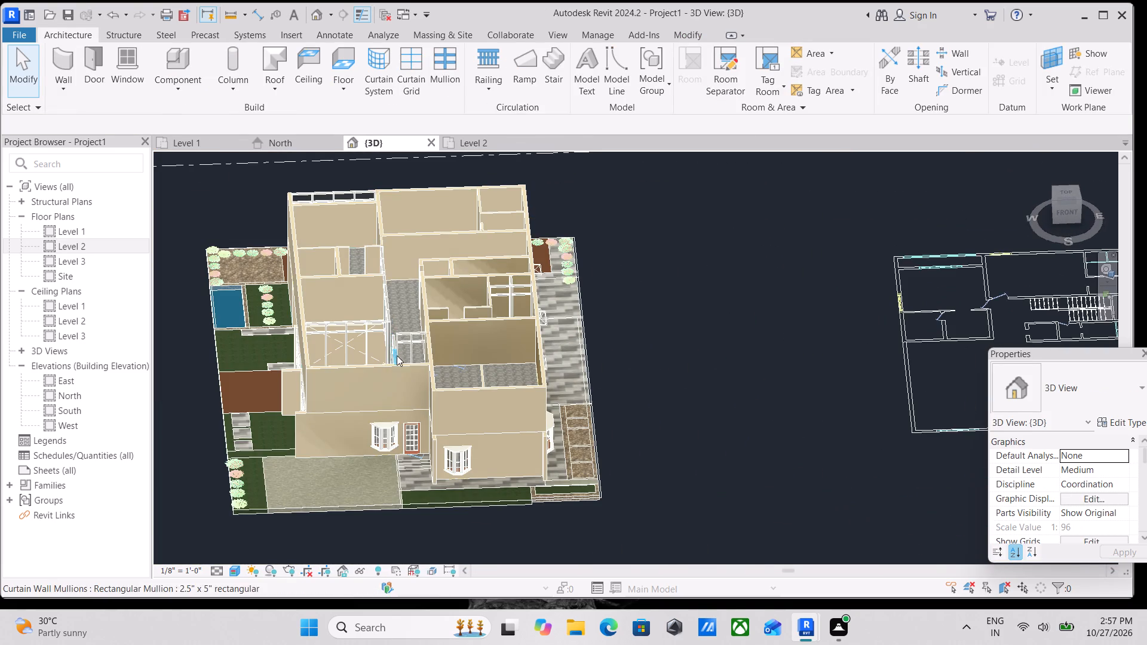
middle_click_drag(386, 365, 493, 317, "shift")
scroll(493, 317, "down", 1, "shift")
middle_click_drag(532, 373, 492, 222)
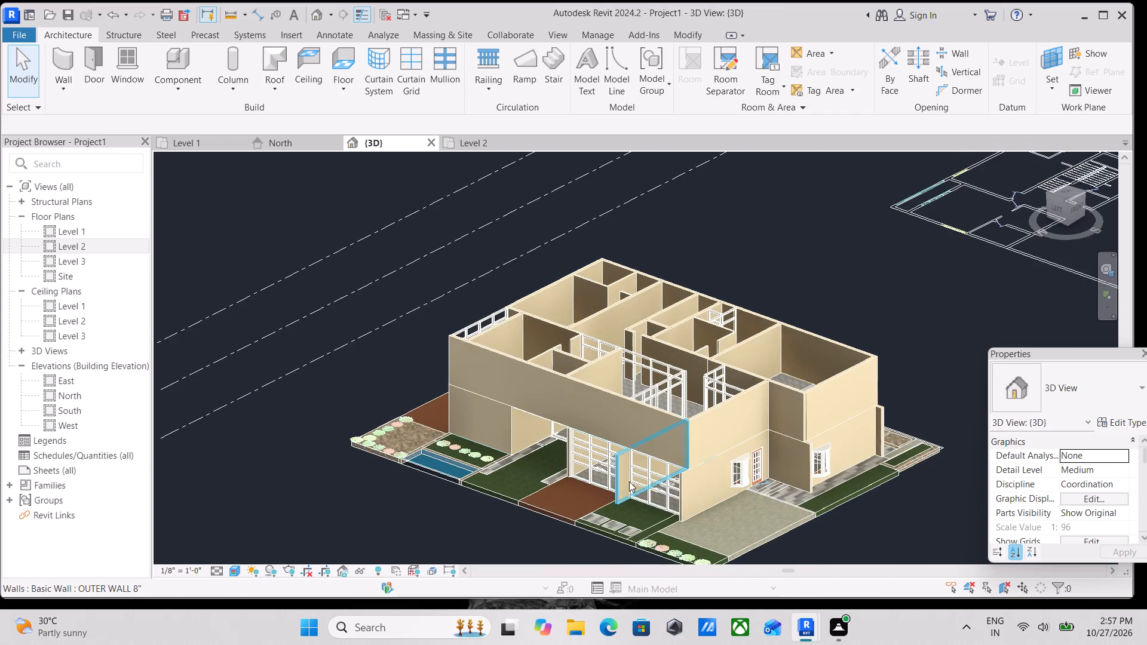
Examine the Level 2 walls, interior glazing and marble floors in 3D from above the garage-side corner of the villa.
middle_click_drag(629, 481, 608, 486, "shift")
scroll(564, 450, "up", 3)
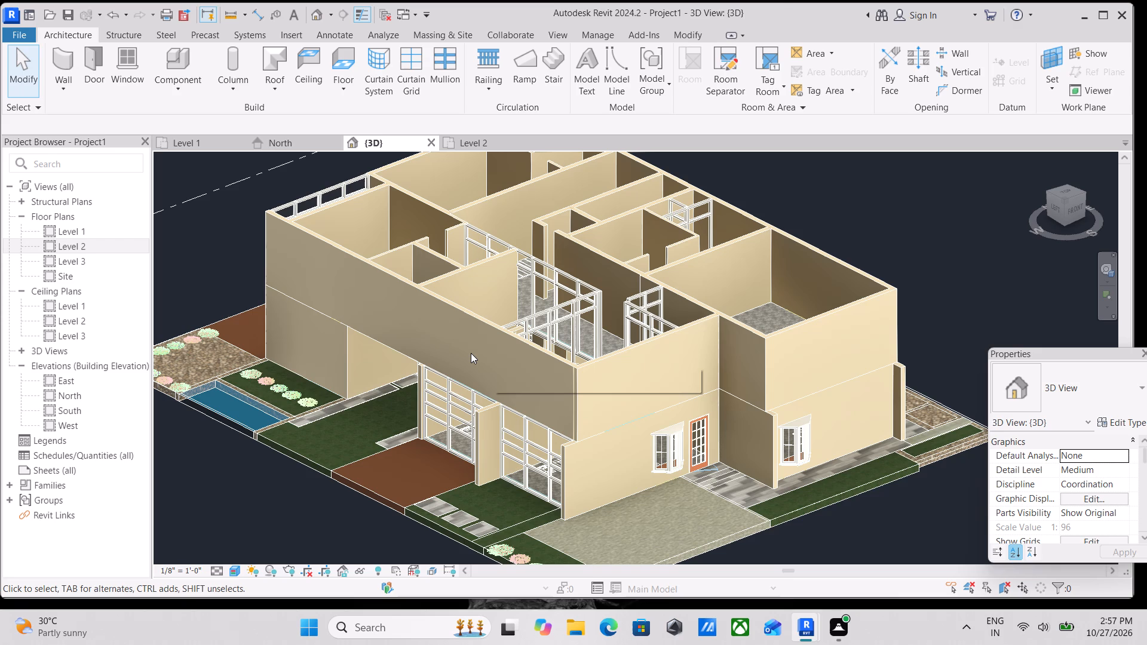
scroll(508, 346, "down", 1)
middle_click_drag(508, 346, 527, 377)
key("Escape")
scroll(425, 279, "up", 3)
scroll(389, 320, "up", 2)
scroll(358, 317, "down", 2)
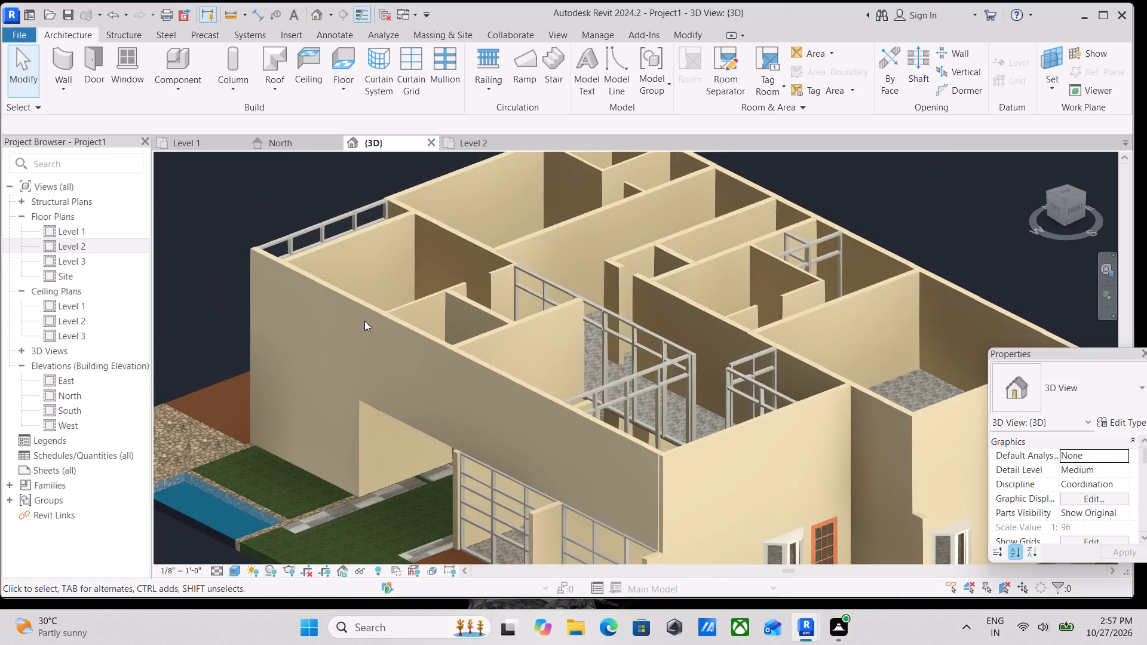
scroll(367, 322, "down", 2)
middle_click_drag(381, 329, 482, 305, "shift")
middle_click_drag(509, 309, 338, 280)
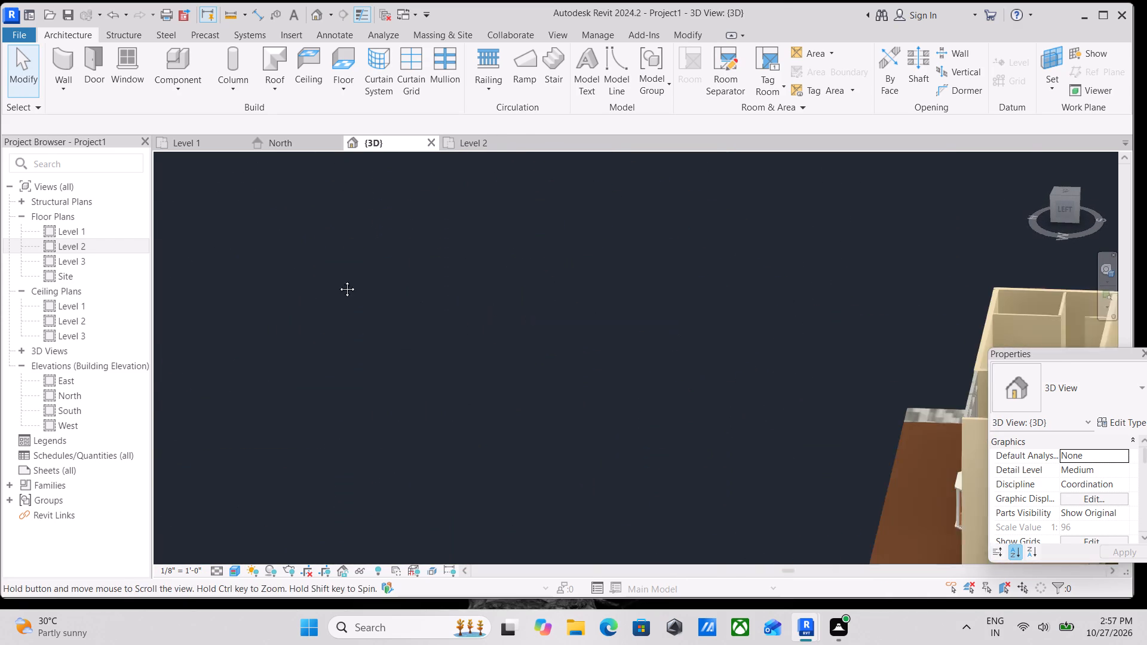
middle_click_drag(338, 280, 240, 281)
Turn the 3D model to its back and left sides and examine the balcony glazing, bay windows and Level 2 rooms.
left_click(1050, 207)
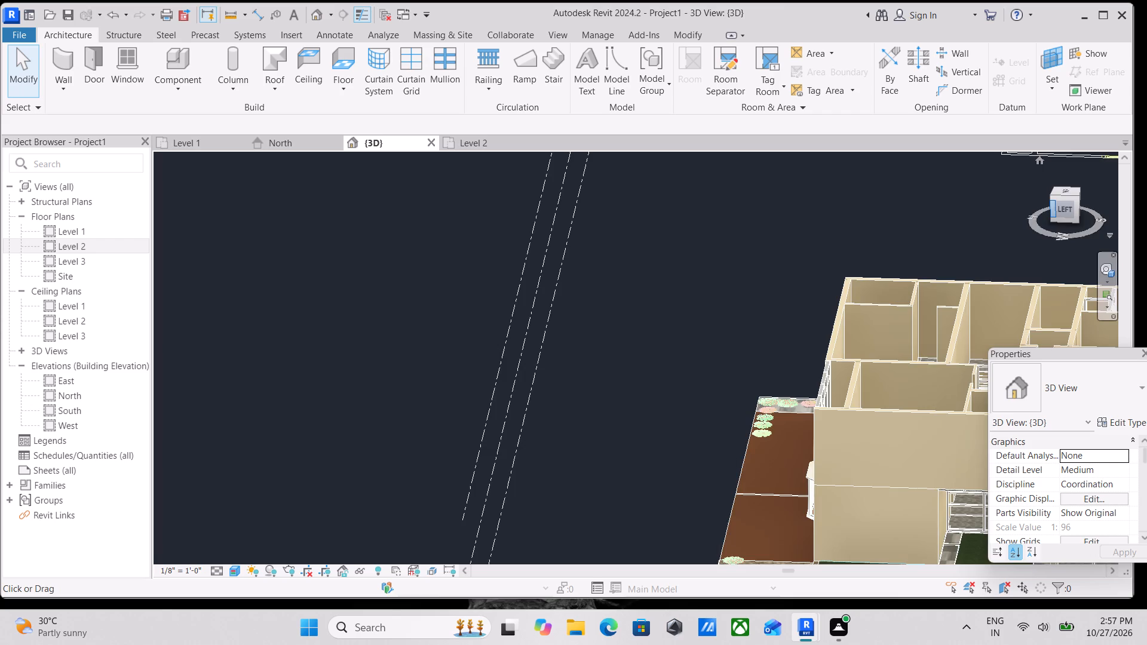
scroll(620, 337, "up", 3)
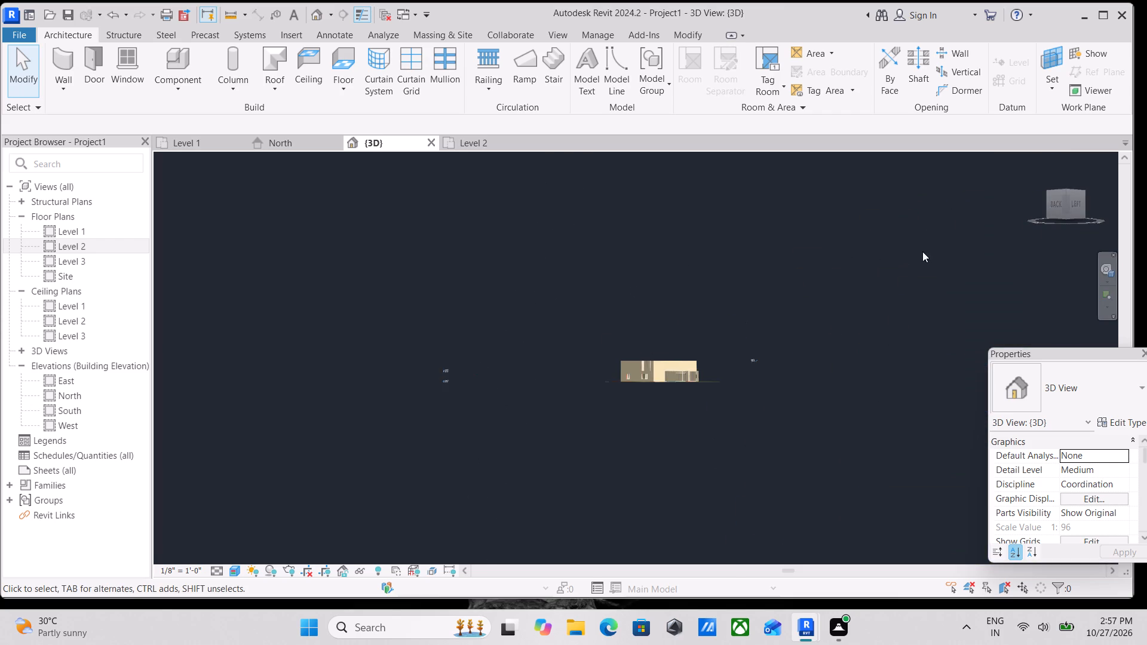
left_click(1061, 200)
scroll(760, 322, "up", 14)
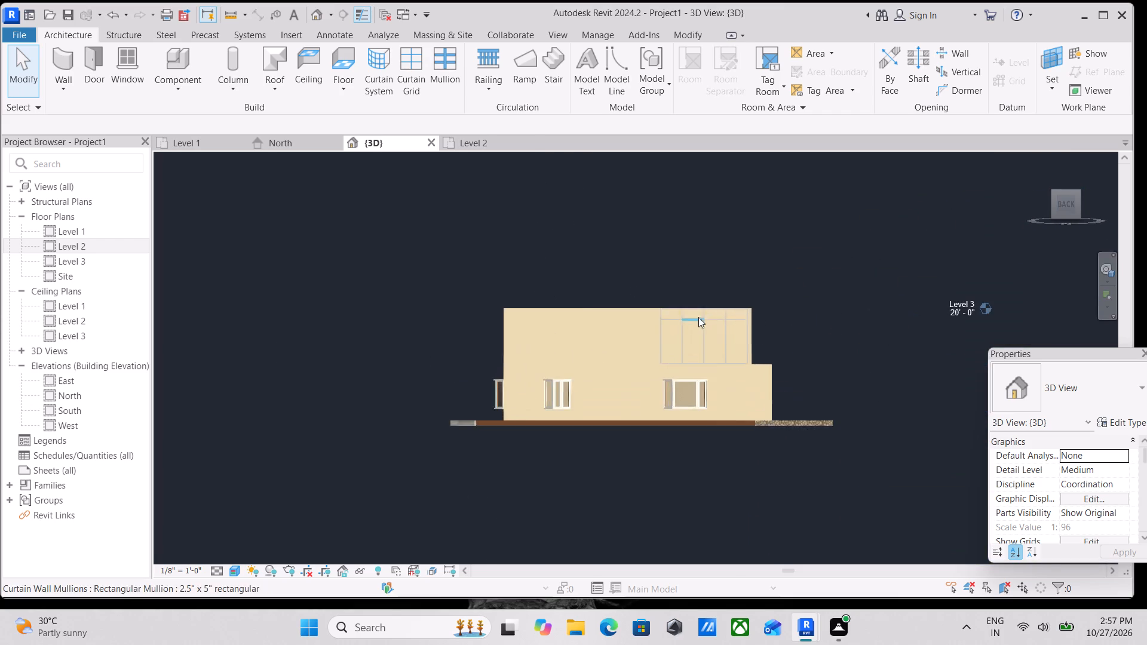
scroll(698, 317, "up", 4)
middle_click_drag(741, 310, 620, 459, "shift")
middle_click_drag(607, 406, 687, 270)
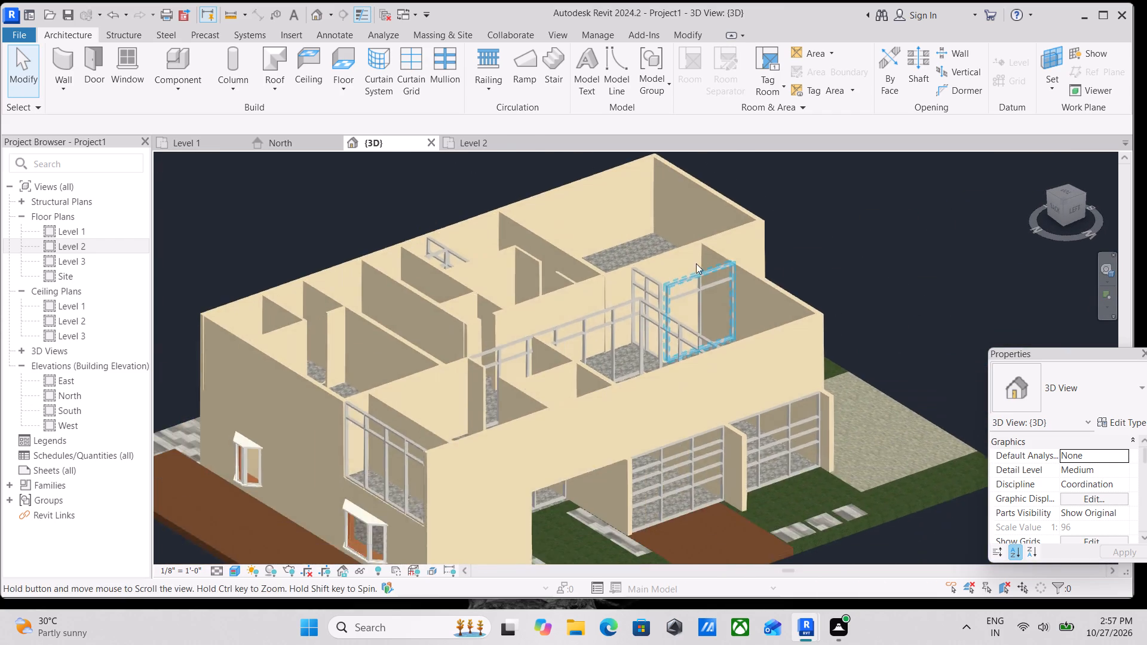
scroll(742, 306, "down", 2)
middle_click_drag(472, 426, 564, 381)
scroll(584, 469, "up", 2)
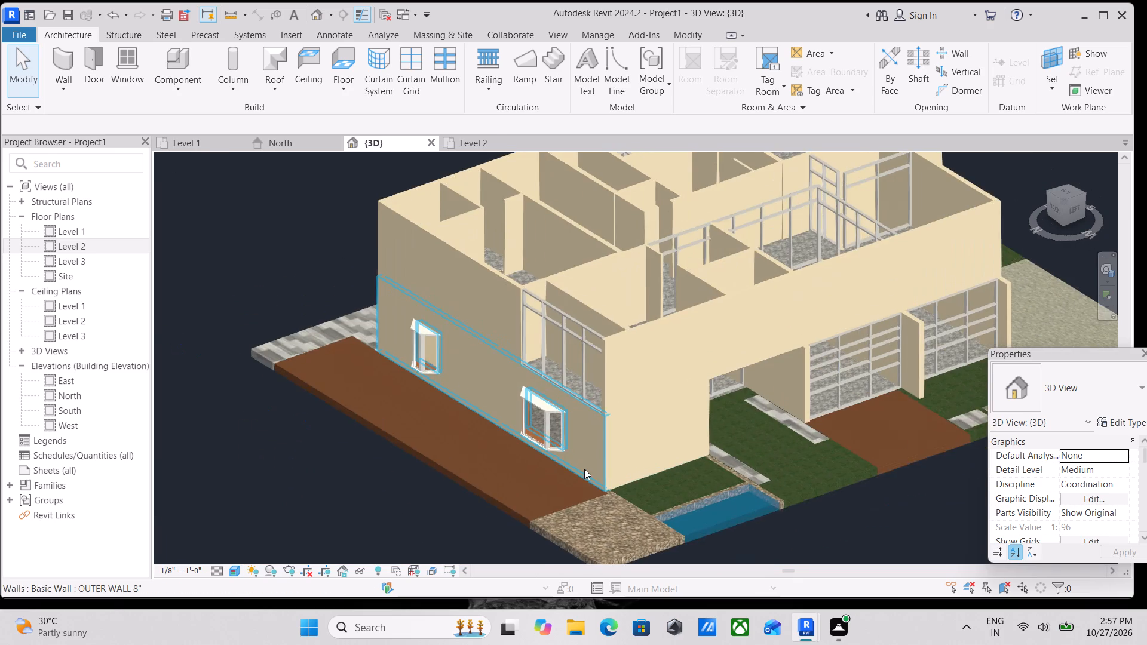
scroll(584, 469, "up", 3)
scroll(474, 361, "up", 3)
scroll(474, 361, "down", 2)
middle_click_drag(474, 361, 482, 379)
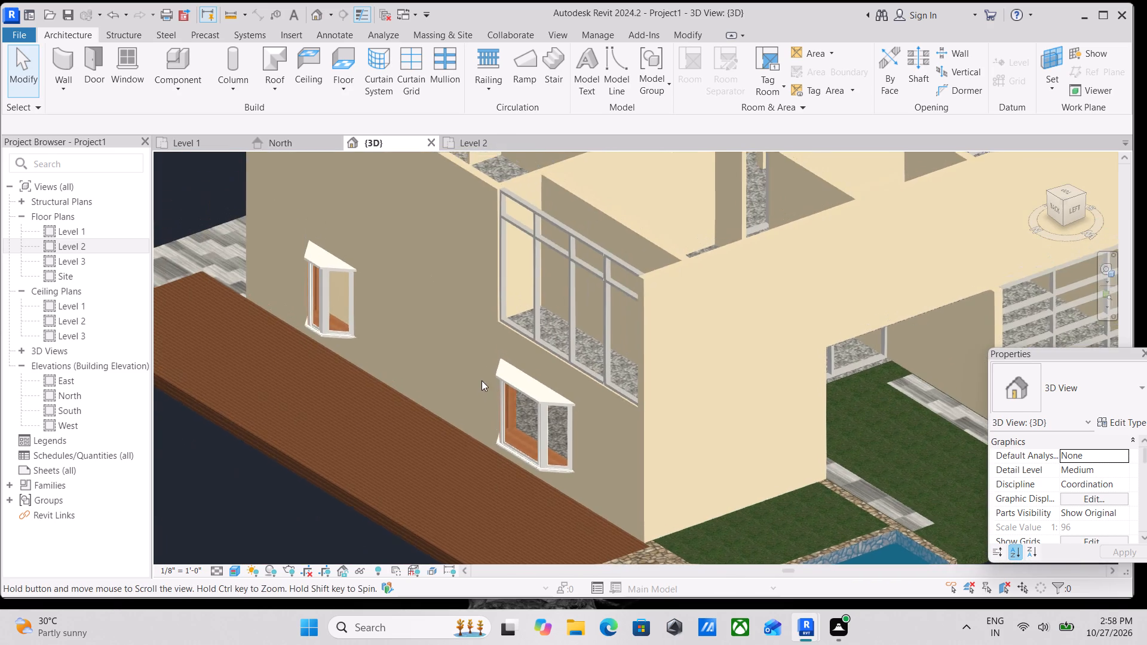
scroll(628, 351, "down", 2)
middle_click_drag(628, 359, 657, 487)
middle_click_drag(592, 356, 604, 405)
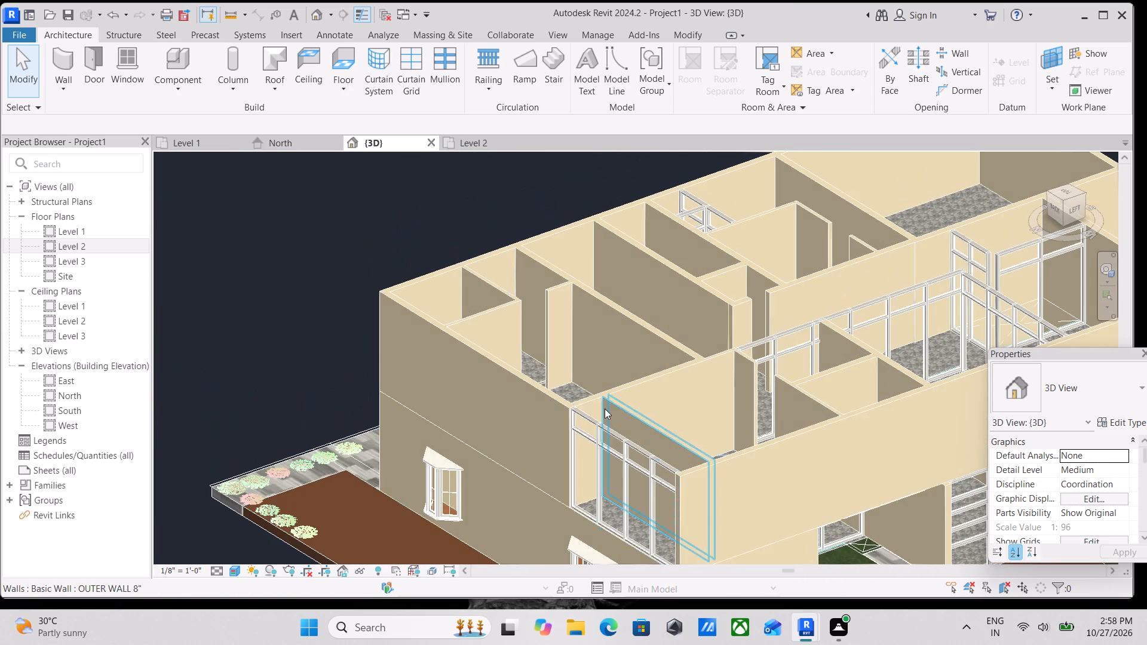
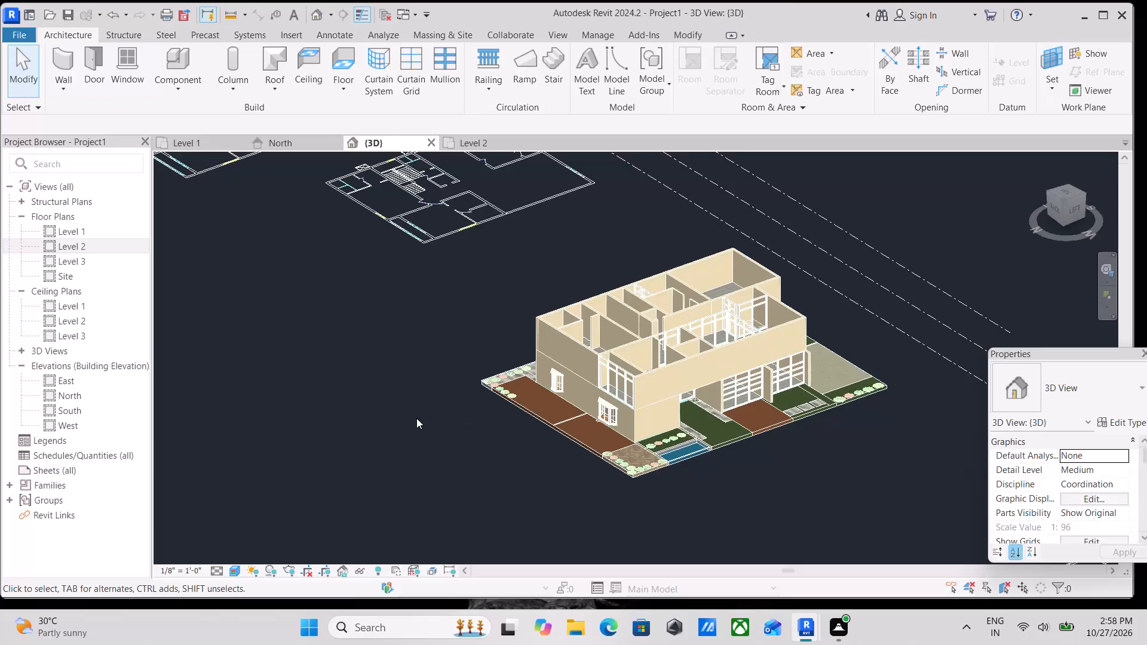
Examine the Level 2 rooms, balcony glazing and marble floors close up in 3D from the bay-window side corner.
scroll(409, 403, "up", 3)
scroll(685, 367, "up", 3)
middle_click_drag(738, 356, 622, 393)
scroll(711, 367, "up", 1)
scroll(770, 318, "up", 2)
middle_click_drag(770, 318, 640, 393)
scroll(685, 360, "down", 2)
middle_click_drag(506, 412, 569, 413)
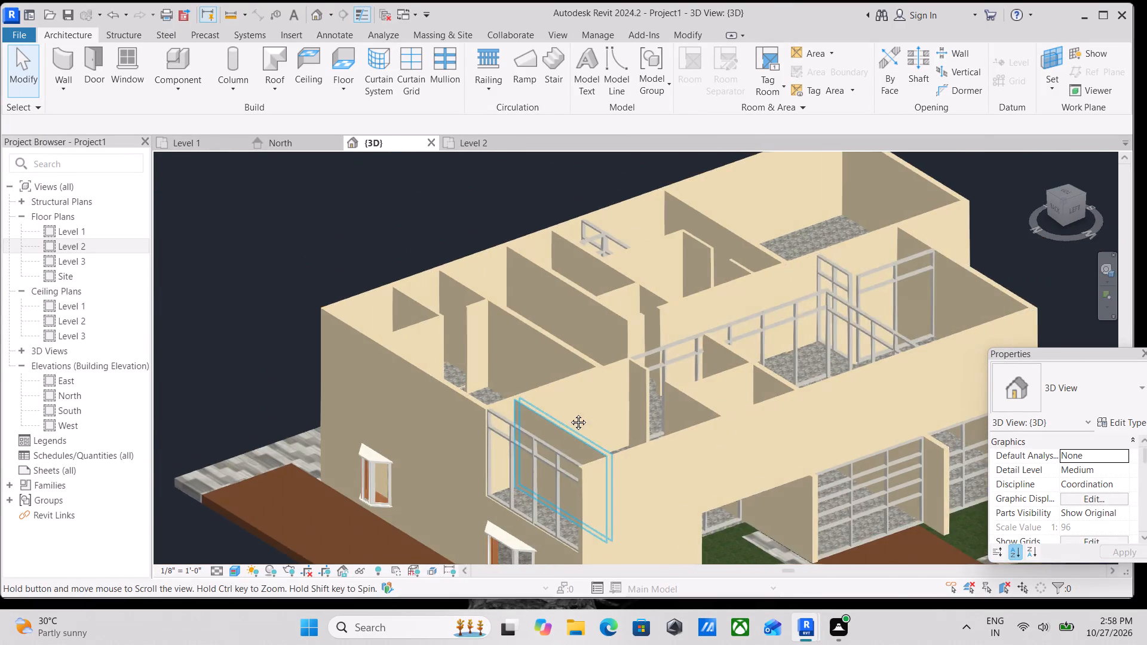
middle_click_drag(569, 413, 602, 412)
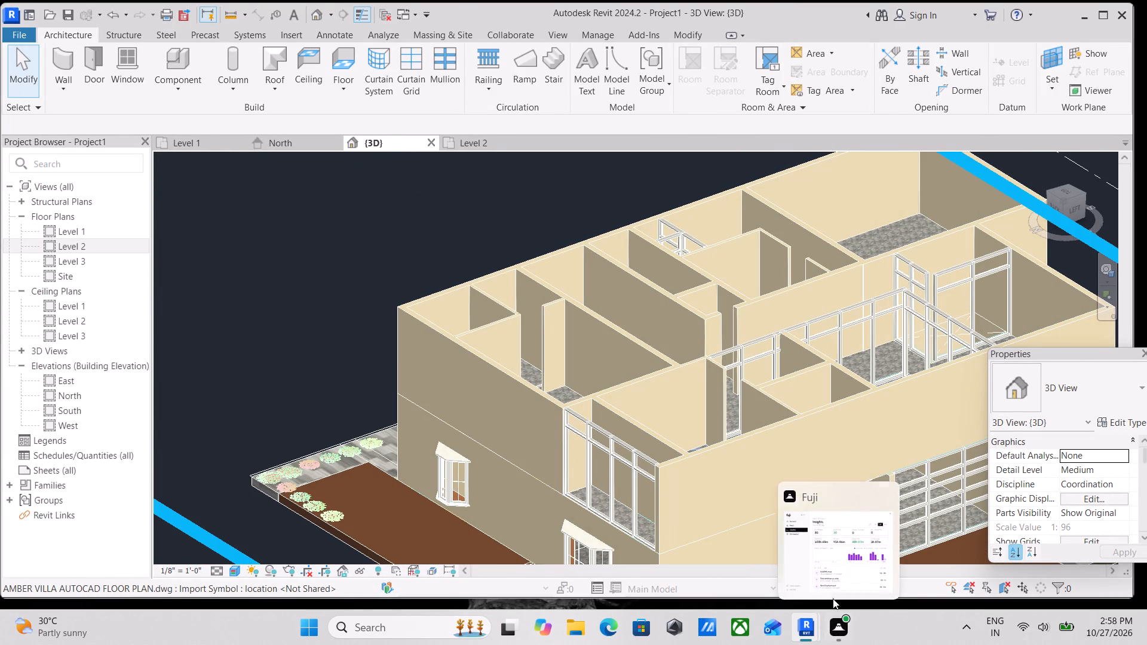
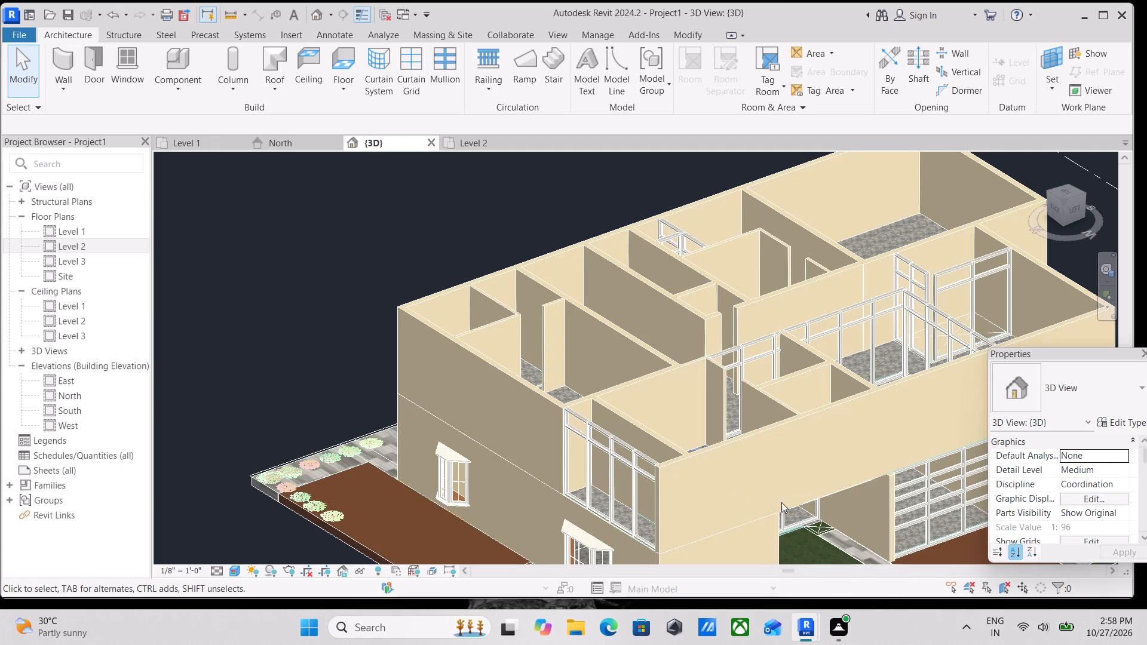
Examine the Level 2 walls, interior partitions and balcony glazing in 3D from the bay-window side corner.
scroll(851, 363, "up", 3)
scroll(729, 400, "down", 2)
middle_click_drag(729, 400, 484, 453)
scroll(625, 394, "down", 2)
middle_click_drag(625, 394, 476, 422)
scroll(467, 367, "up", 1)
middle_click_drag(180, 367, 465, 312)
middle_click_drag(366, 395, 467, 343)
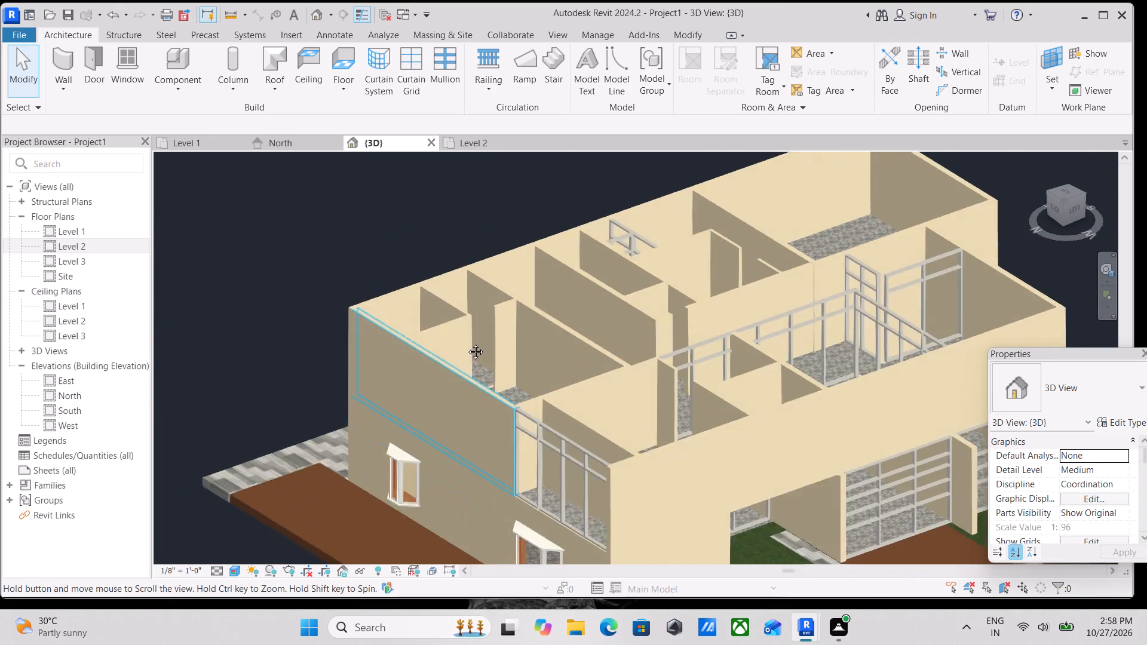
middle_click_drag(467, 343, 481, 336)
scroll(511, 436, "up", 3)
key("Escape")
scroll(575, 380, "down", 5)
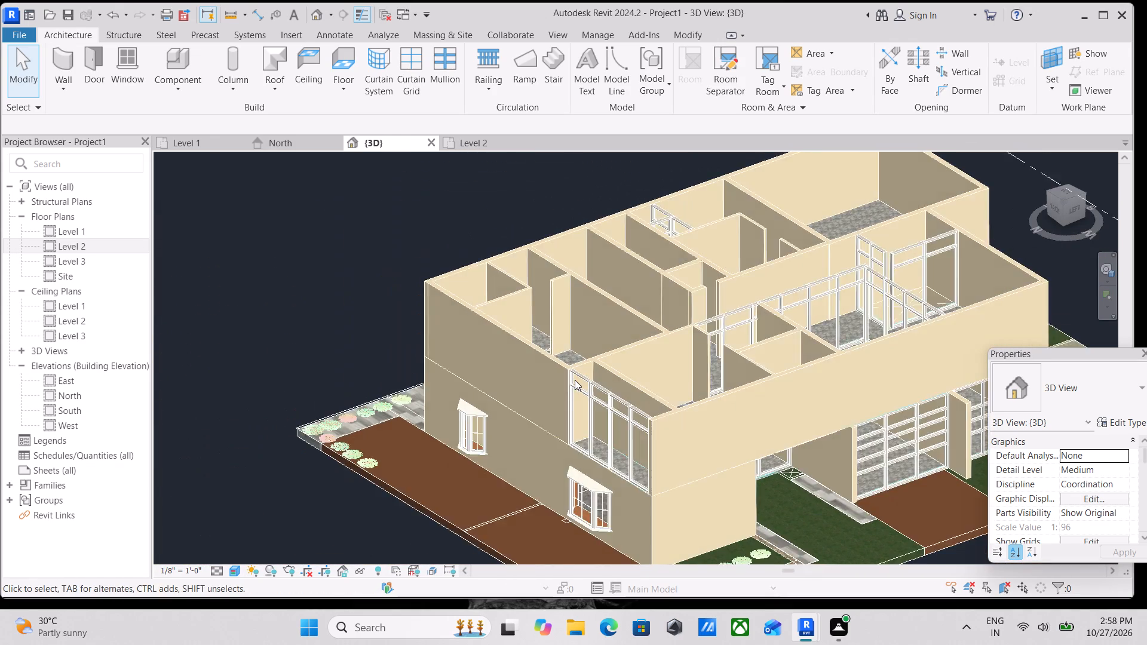
Inspect the villa in 3D from the paved side and from above, checking the Level 2 room layout, staircase and marble floors.
middle_click_drag(525, 358, 713, 352, "shift")
middle_click_drag(673, 323, 800, 322, "shift")
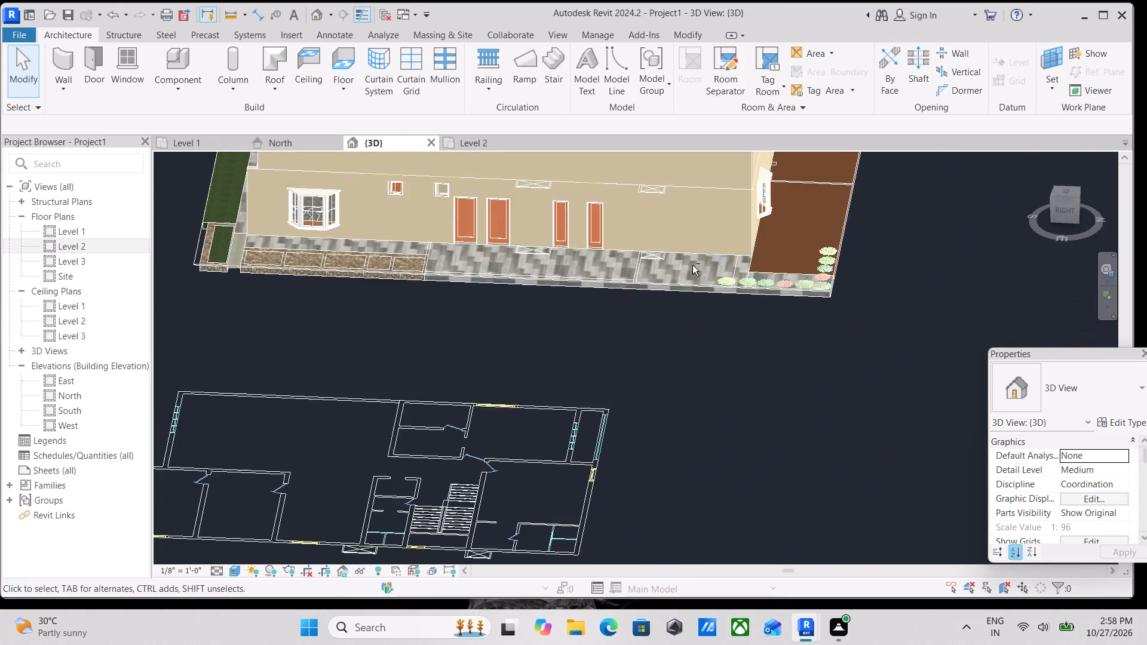
middle_click_drag(557, 220, 662, 269)
middle_click_drag(479, 226, 619, 272, "shift")
middle_click_drag(605, 271, 605, 270, "shift")
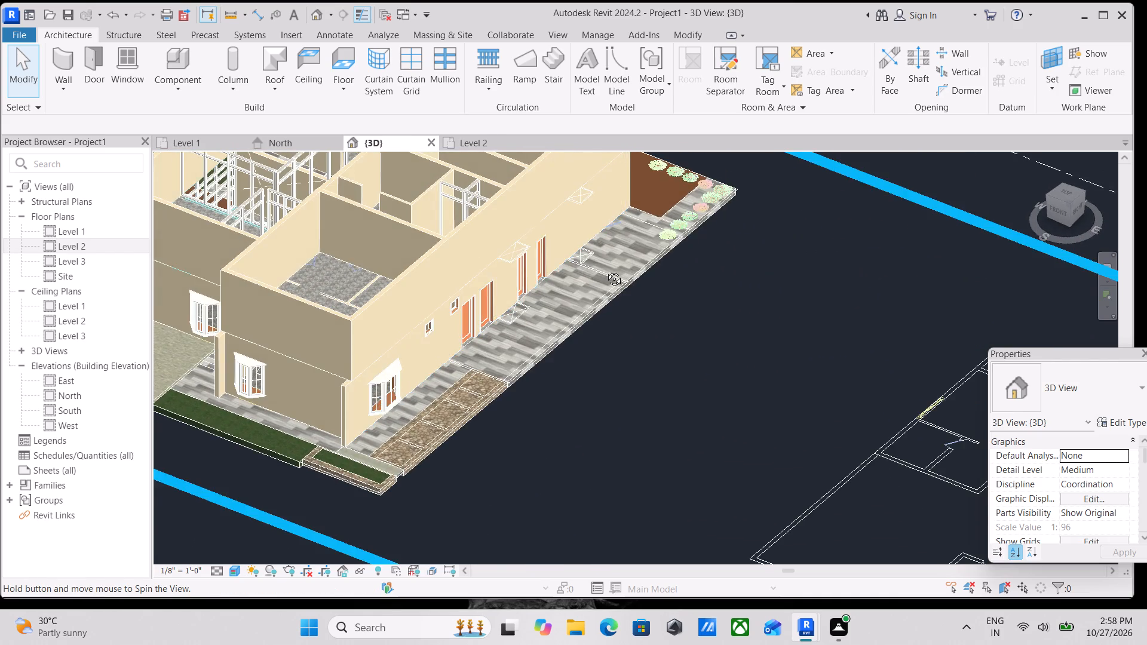
middle_click_drag(605, 270, 763, 425, "shift")
middle_click_drag(576, 405, 605, 435, "shift")
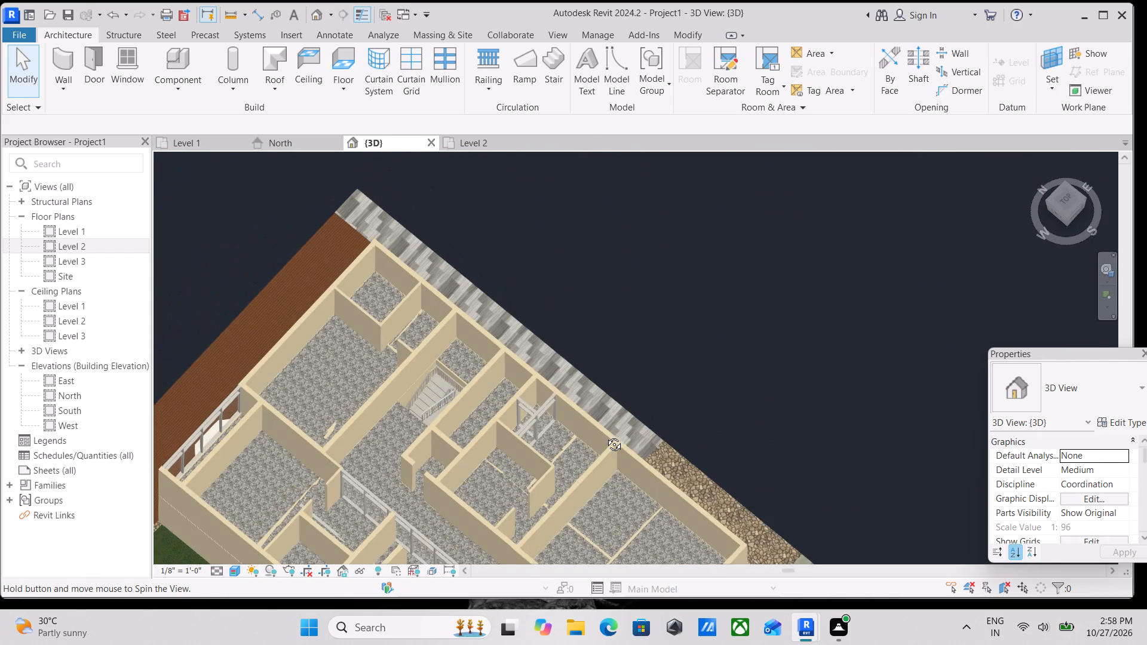
middle_click_drag(605, 435, 505, 397, "shift")
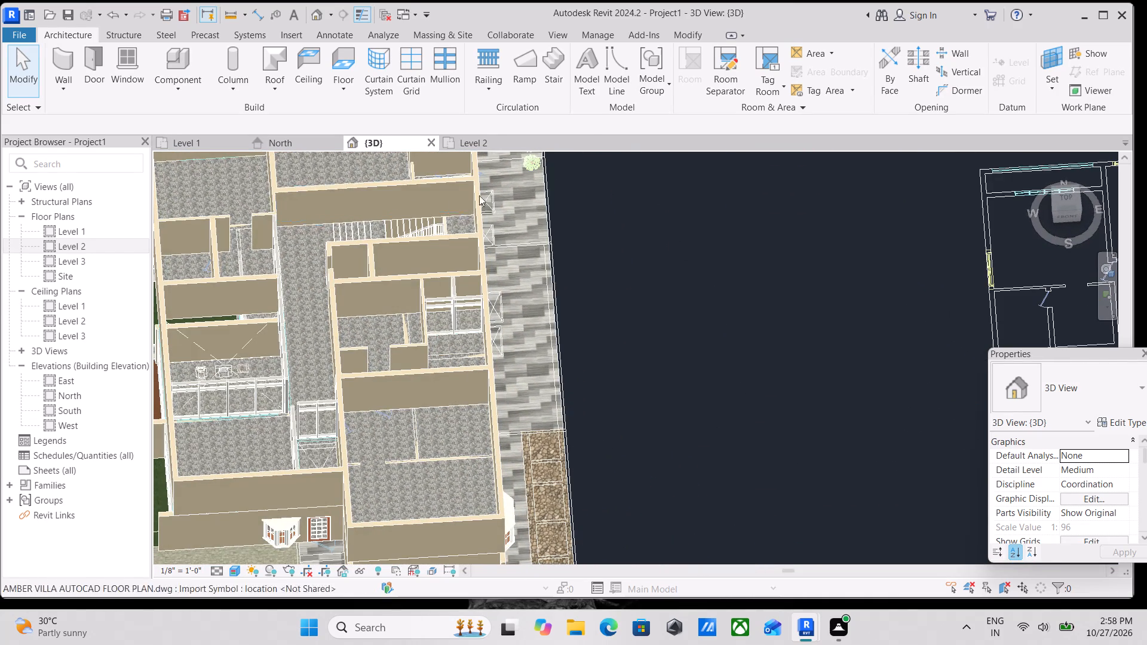
scroll(407, 216, "up", 2)
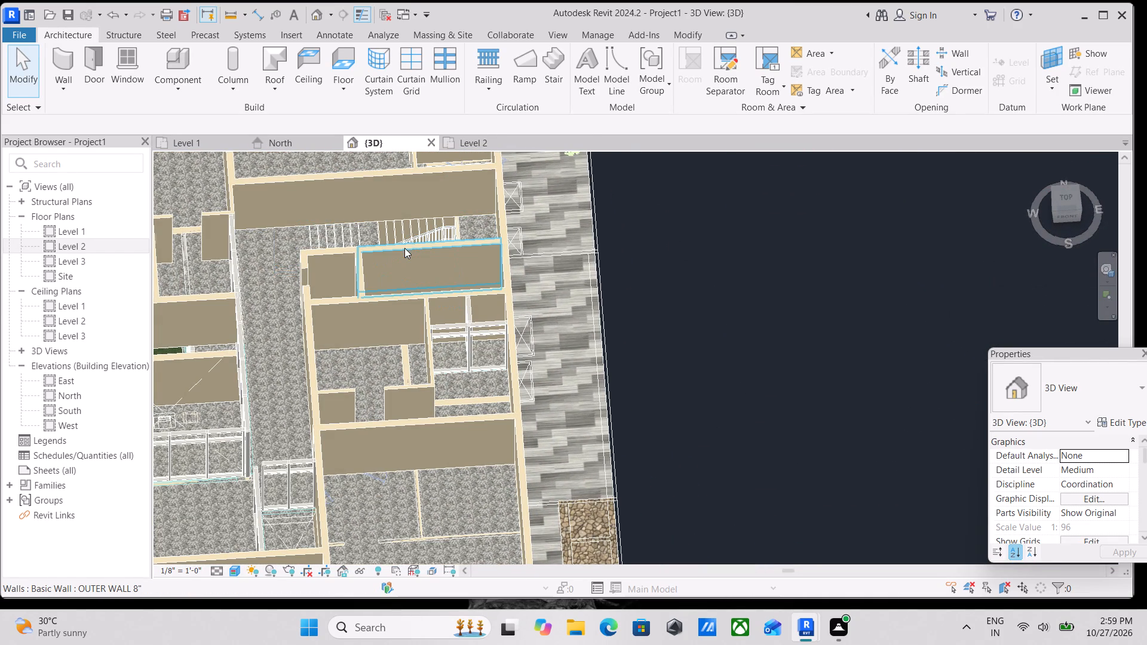
scroll(221, 371, "down", 2)
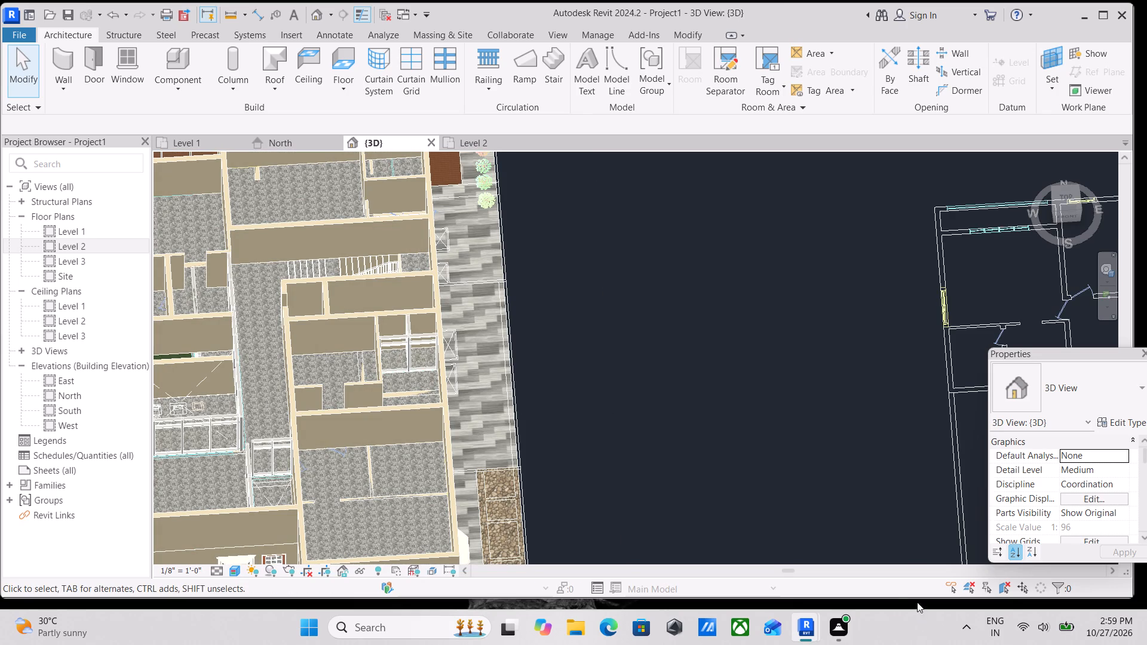
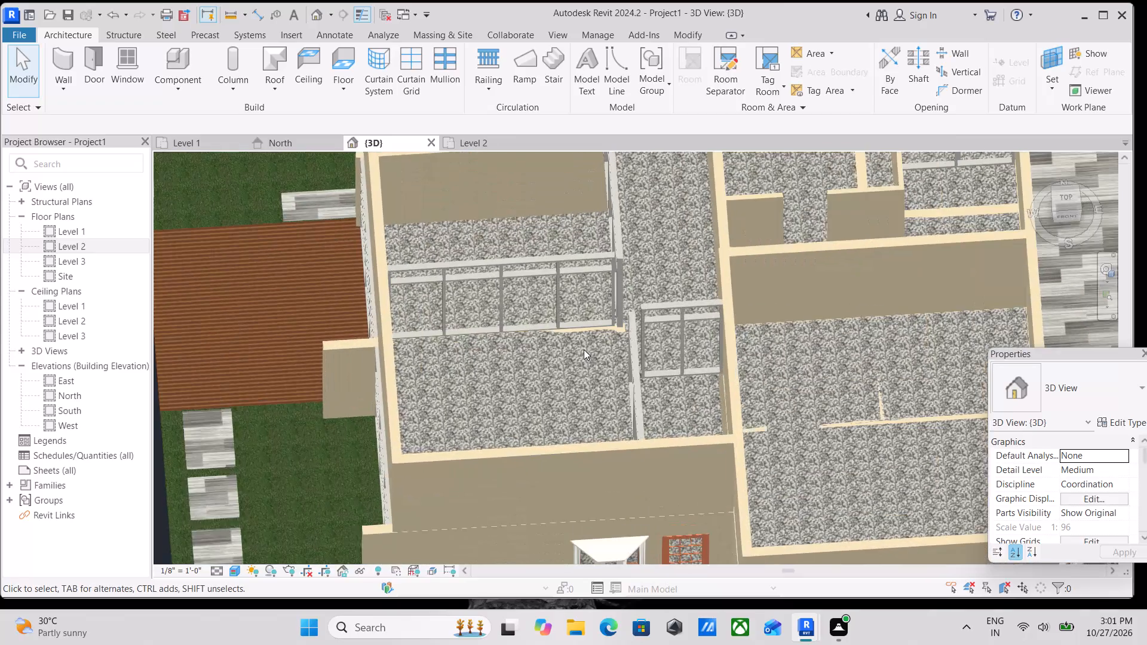
Display the Level 2 floor plan in Wireframe and reset its temporary hide/isolate to bring back the imported CAD plan.
scroll(584, 348, "down", 1)
middle_click_drag(584, 348, 612, 426)
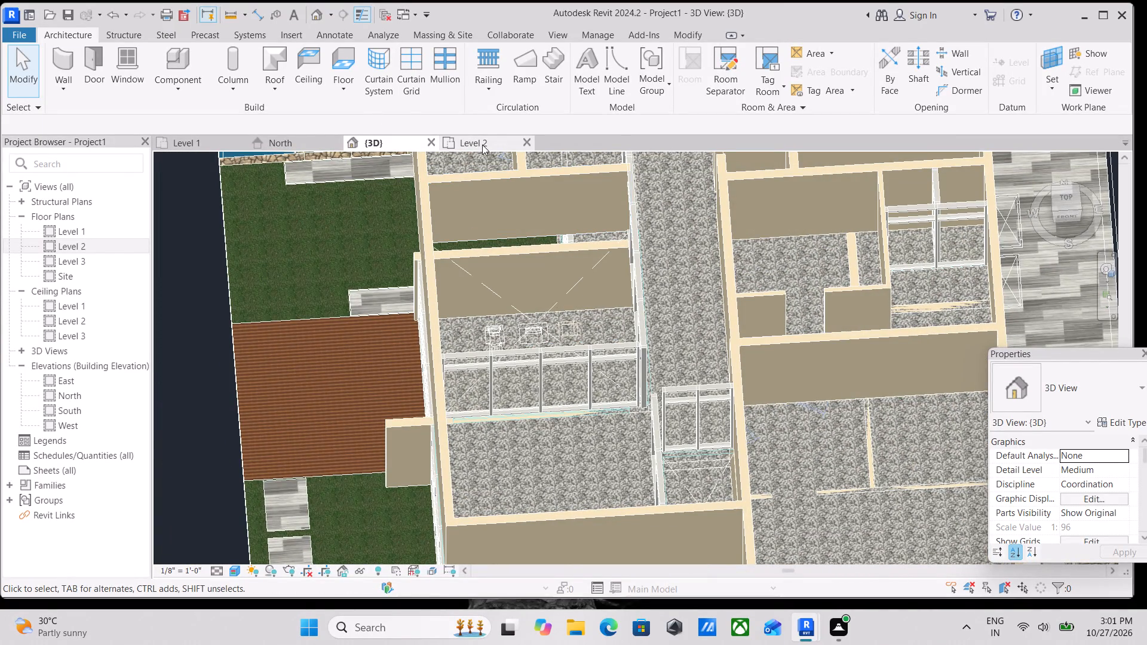
left_click(481, 145)
scroll(511, 185, "down", 2)
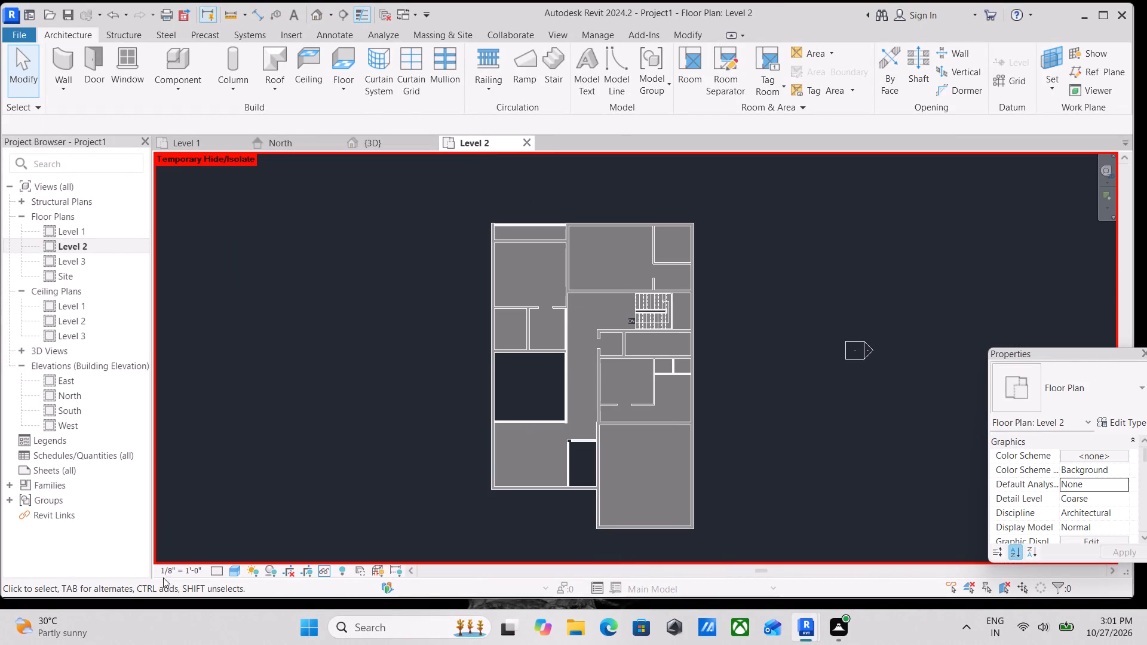
left_click(238, 575)
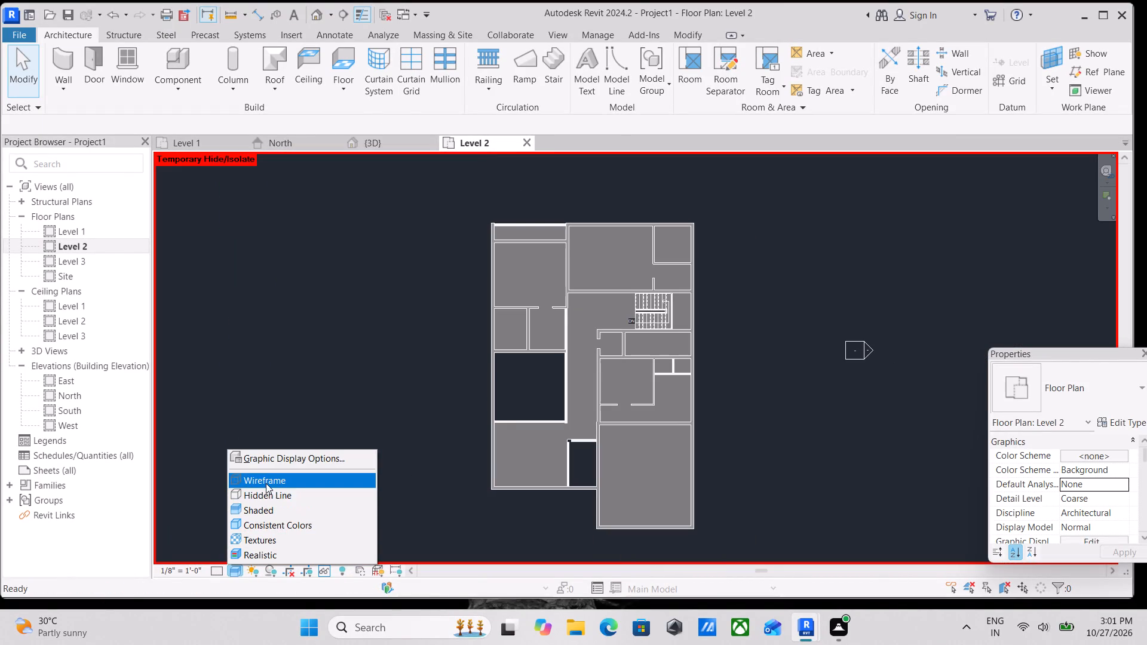
left_click(266, 483)
scroll(617, 340, "up", 3)
middle_click_drag(609, 284, 610, 275)
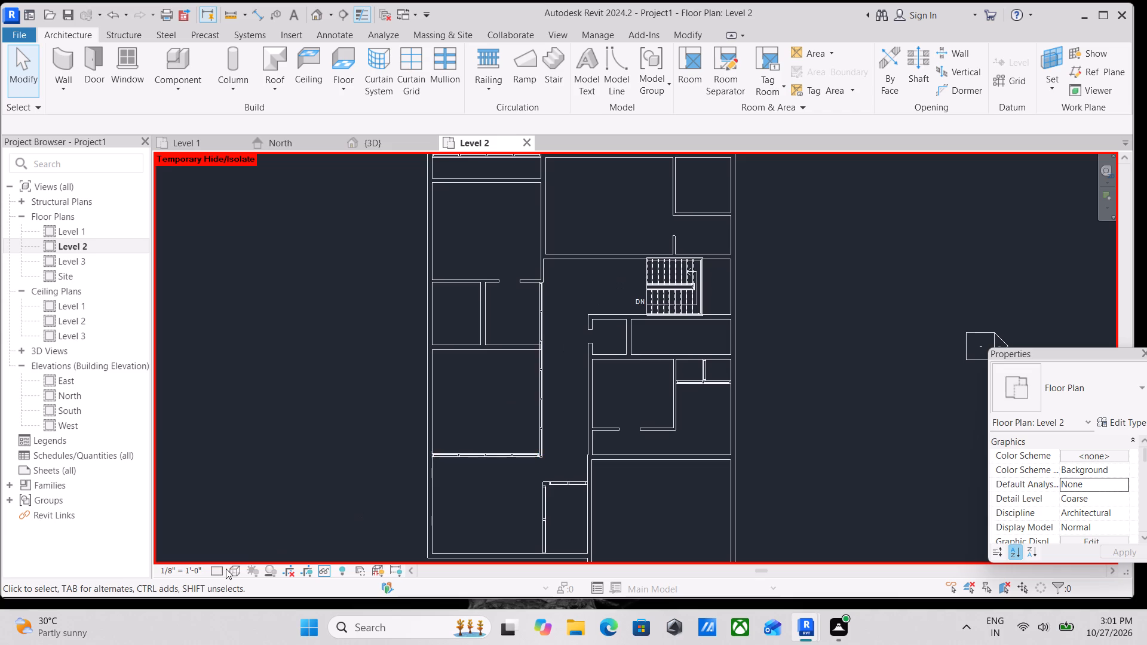
scroll(361, 480, "down", 2)
middle_click_drag(361, 480, 330, 503)
type("HR")
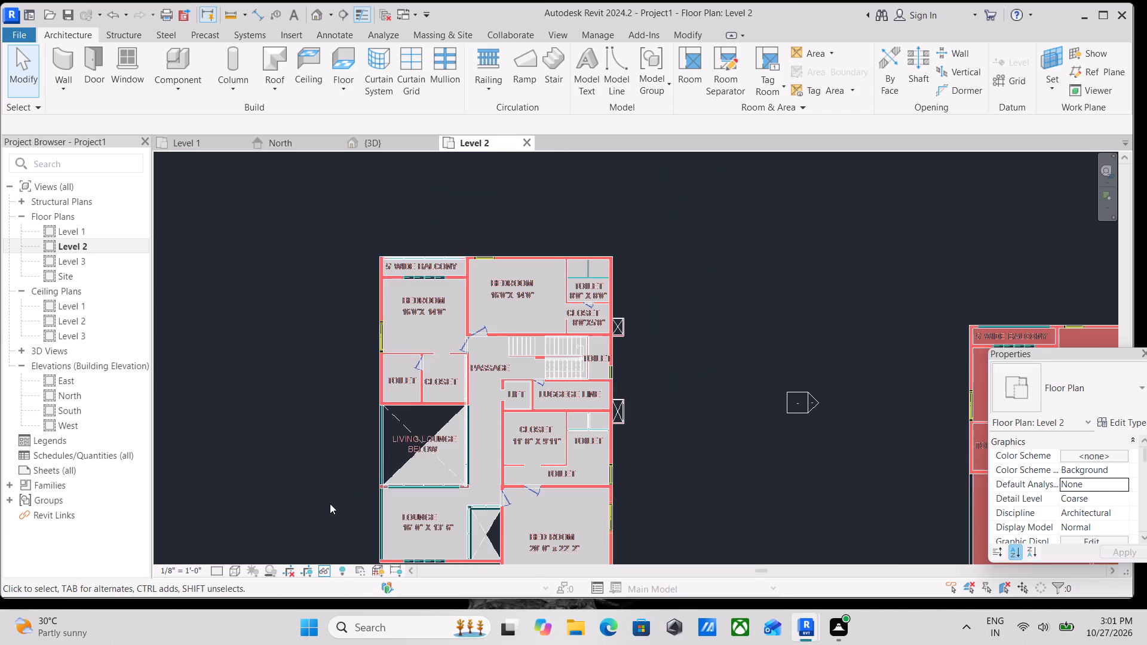
Examine the CAD door symbols and room labels around the lounge, the 20'0" x 22'2" bedroom, its closet and toilet.
scroll(406, 463, "down", 2)
middle_click_drag(413, 453, 456, 368)
scroll(539, 466, "up", 6)
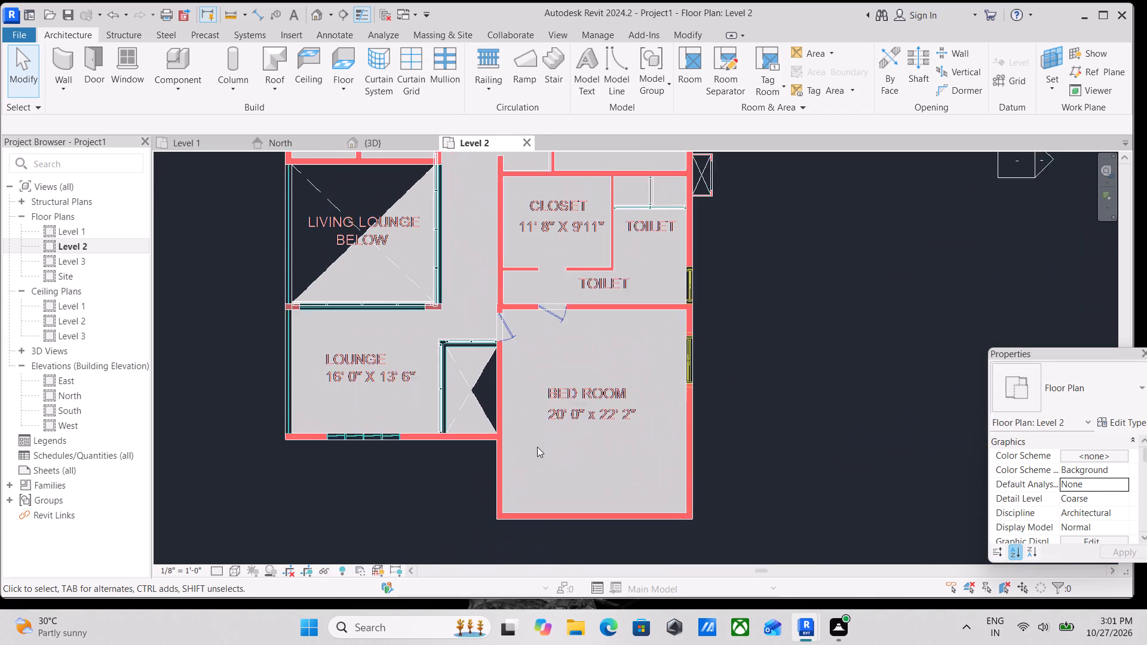
middle_click_drag(538, 447, 554, 493)
scroll(547, 402, "up", 2)
middle_click(570, 336)
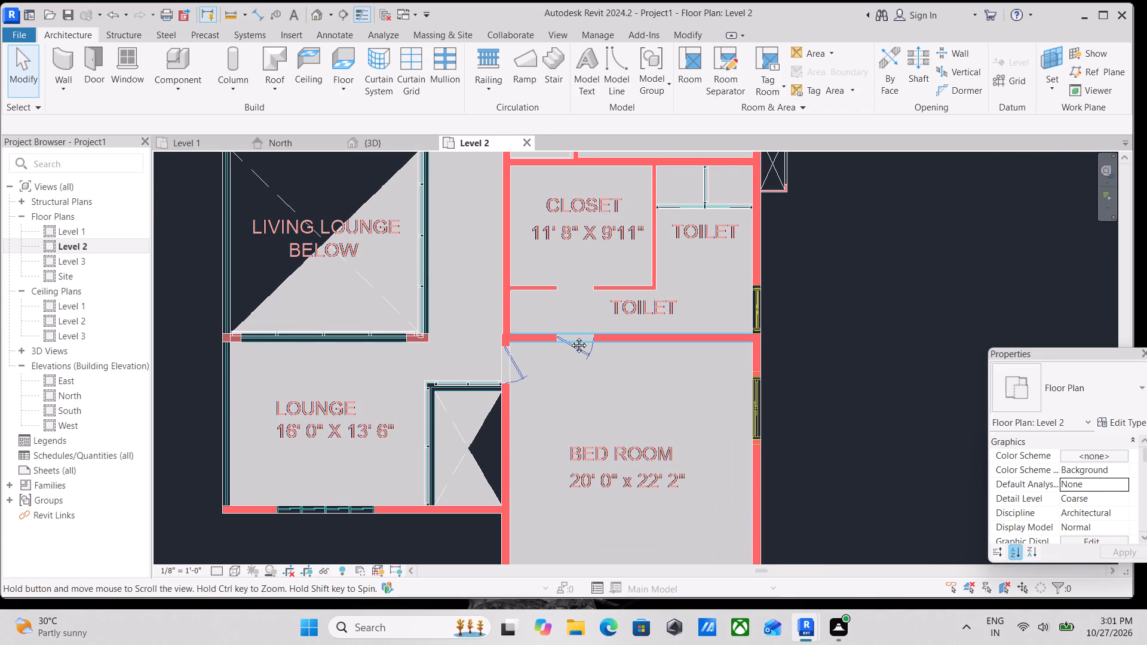
scroll(492, 362, "down", 1)
middle_click_drag(493, 367, 497, 398)
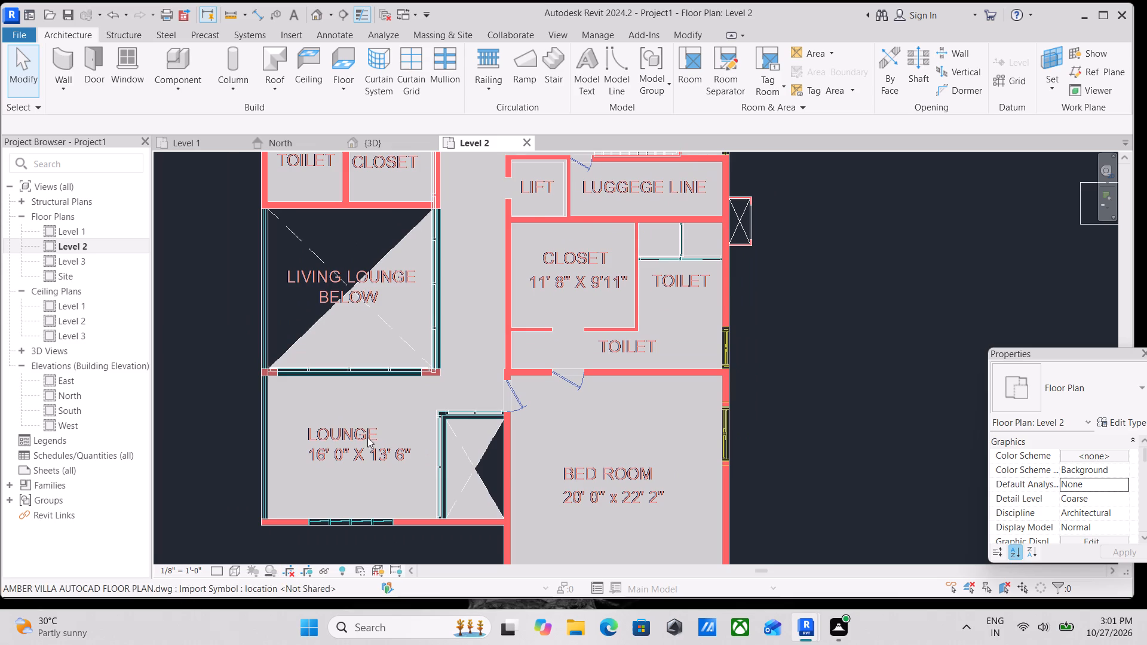
scroll(529, 206, "down", 3)
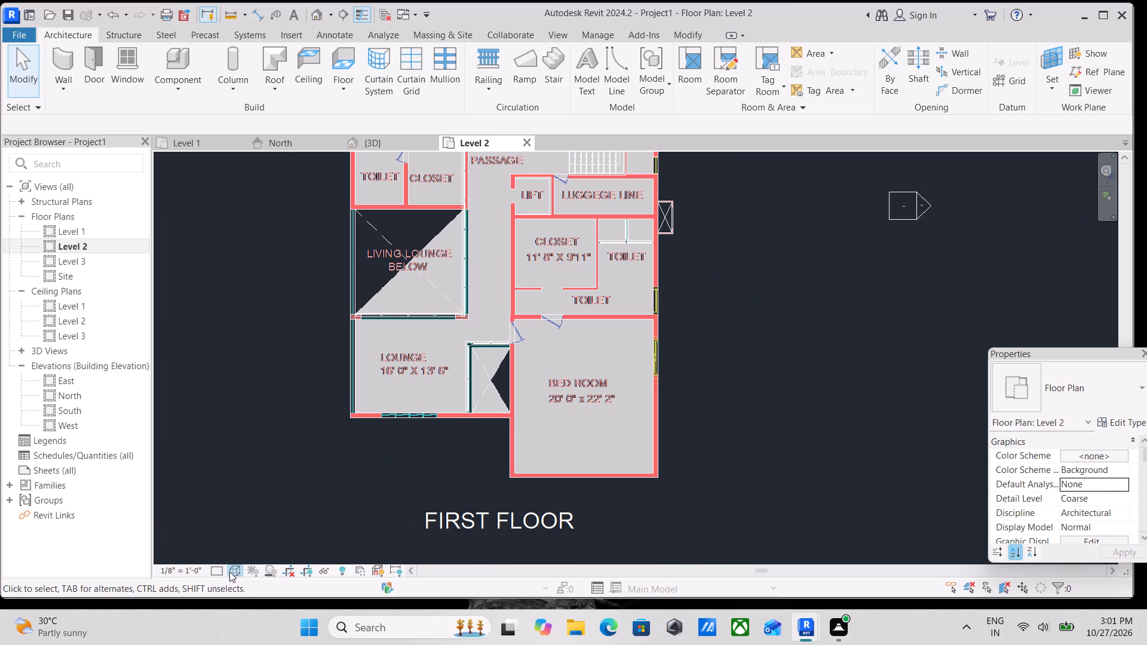
Set the Level 2 plan's visual style to Shaded.
left_click(229, 572)
left_click(252, 515)
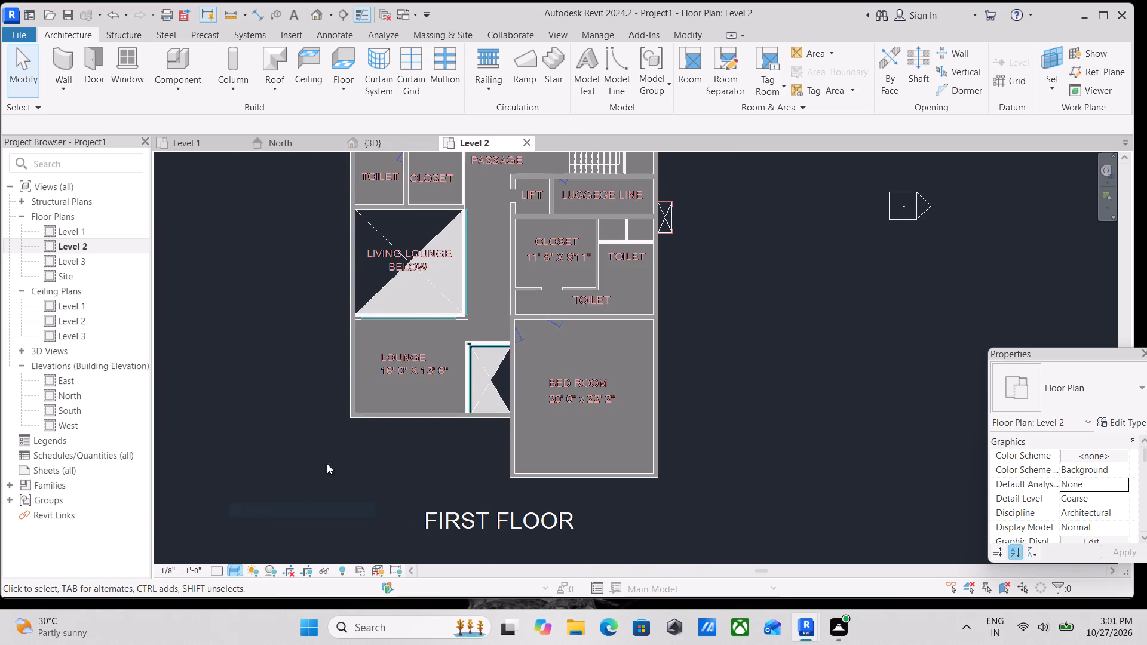
scroll(329, 459, "up", 3)
middle_click_drag(546, 300, 452, 392)
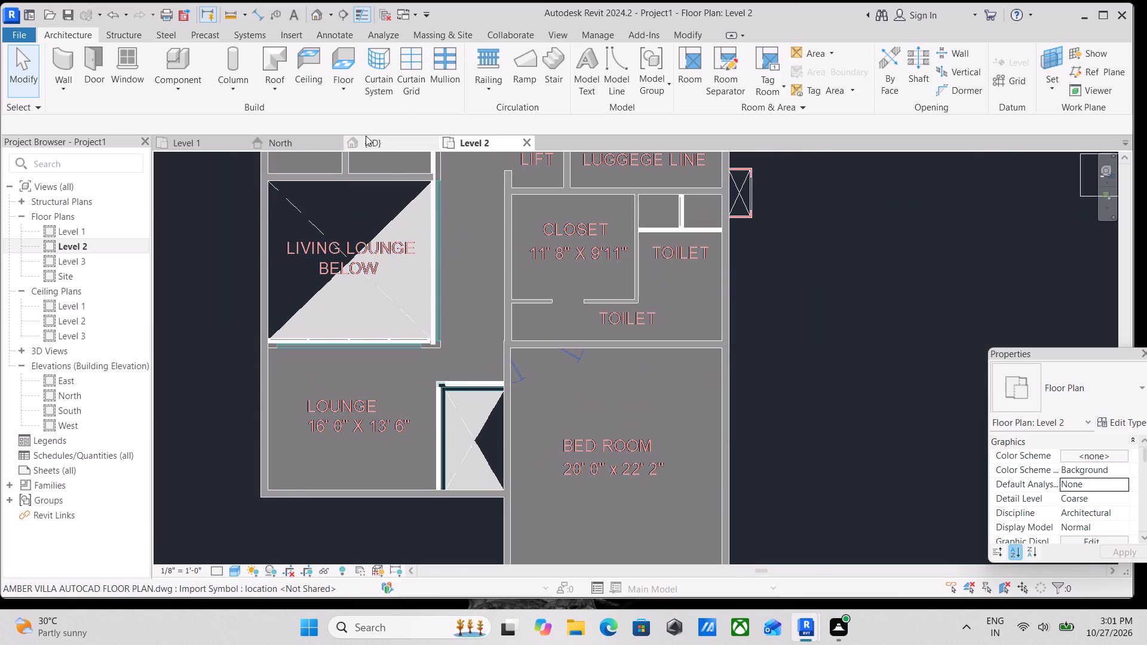
Inspect the villa in 3D from the front corner and from above, checking the Level 2 rooms and glazing.
left_click(382, 140)
scroll(532, 346, "down", 5)
key("Tab")
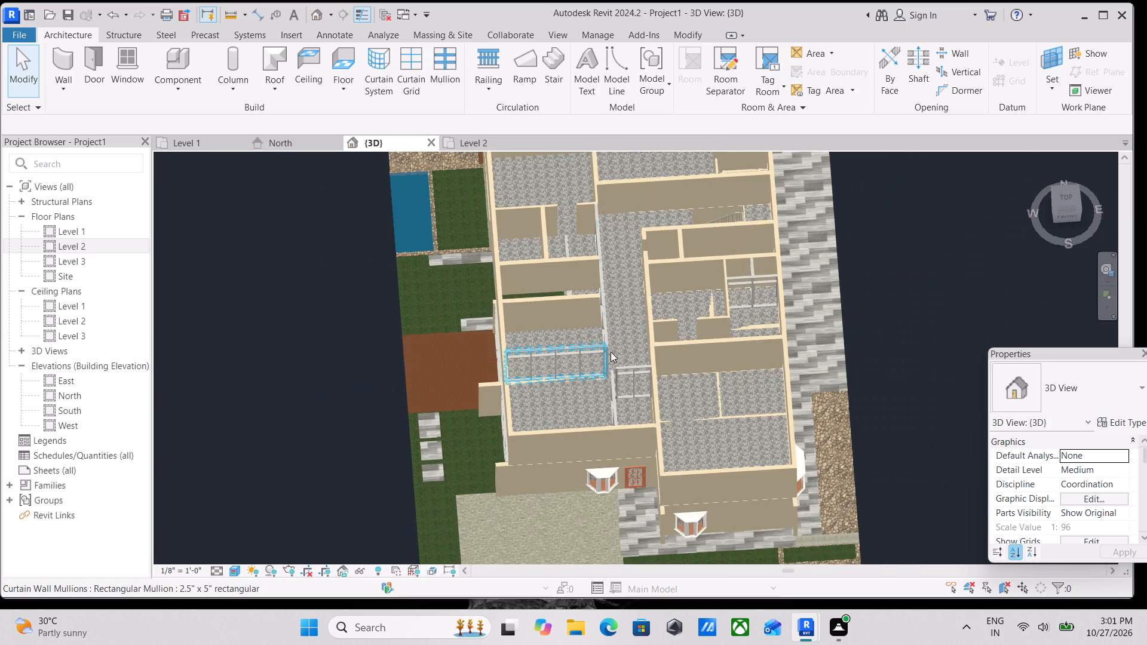
scroll(611, 367, "down", 3)
middle_click_drag(614, 389, 687, 149, "shift")
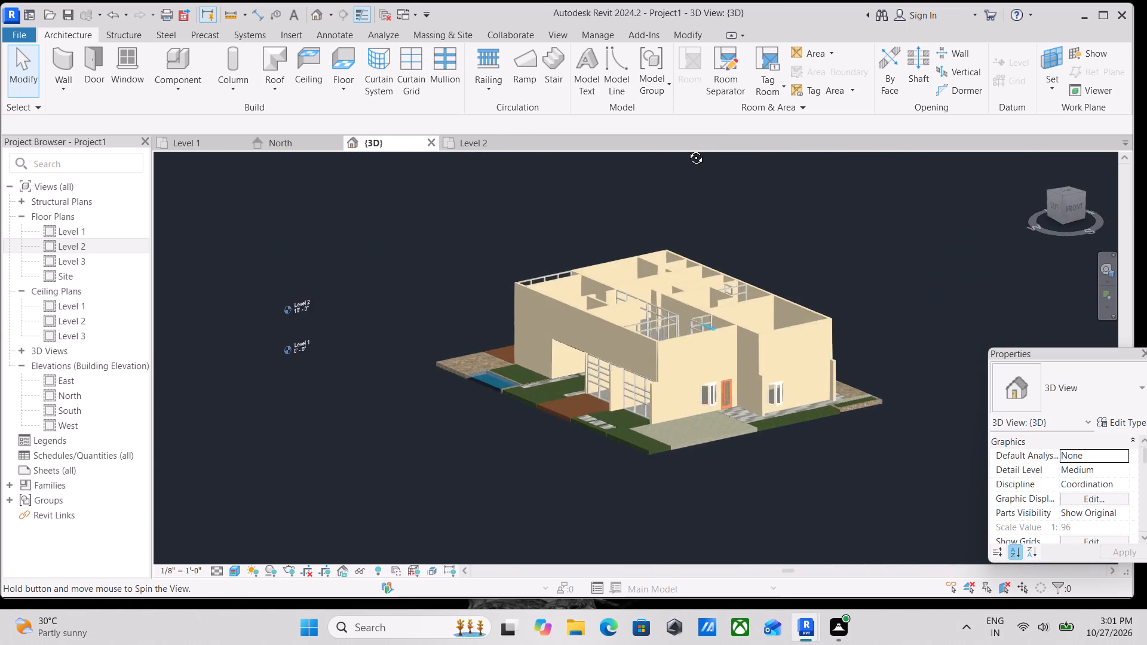
middle_click_drag(687, 149, 648, 325, "shift")
middle_click_drag(645, 325, 590, 334, "shift")
scroll(577, 340, "up", 2)
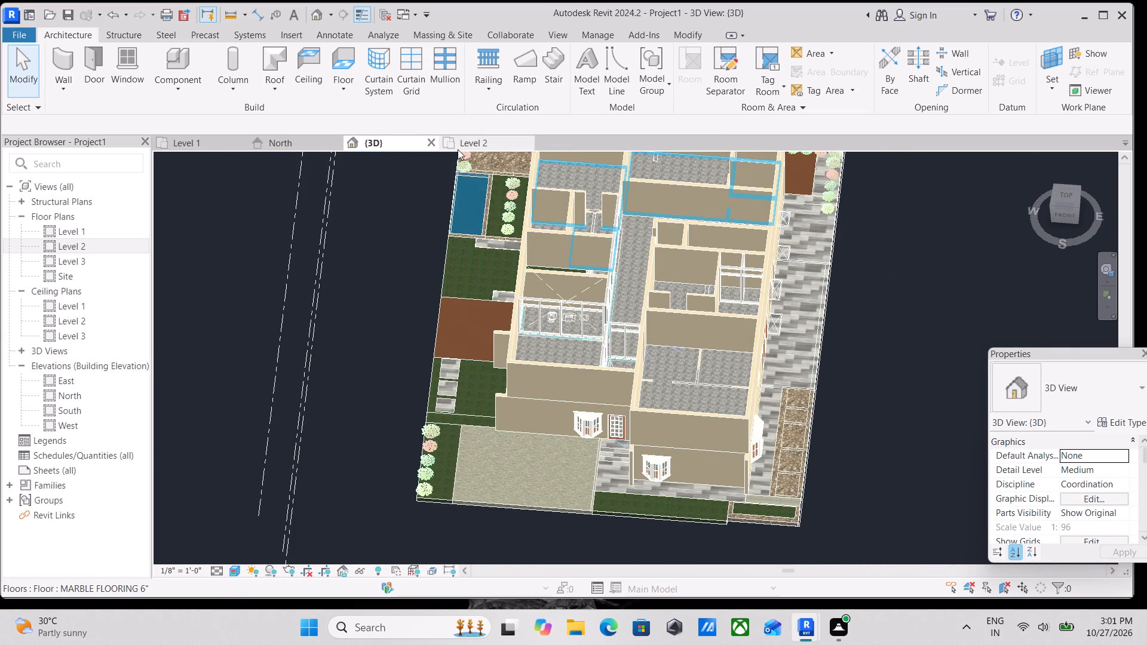
Place a BATHOORM DOORS 2' X 7' door on Level 2 between the 20'0" x 22'2" bedroom and toilet, about 6' from the passage wall.
left_click(458, 149)
scroll(587, 248, "down", 1)
middle_click_drag(587, 248, 513, 296)
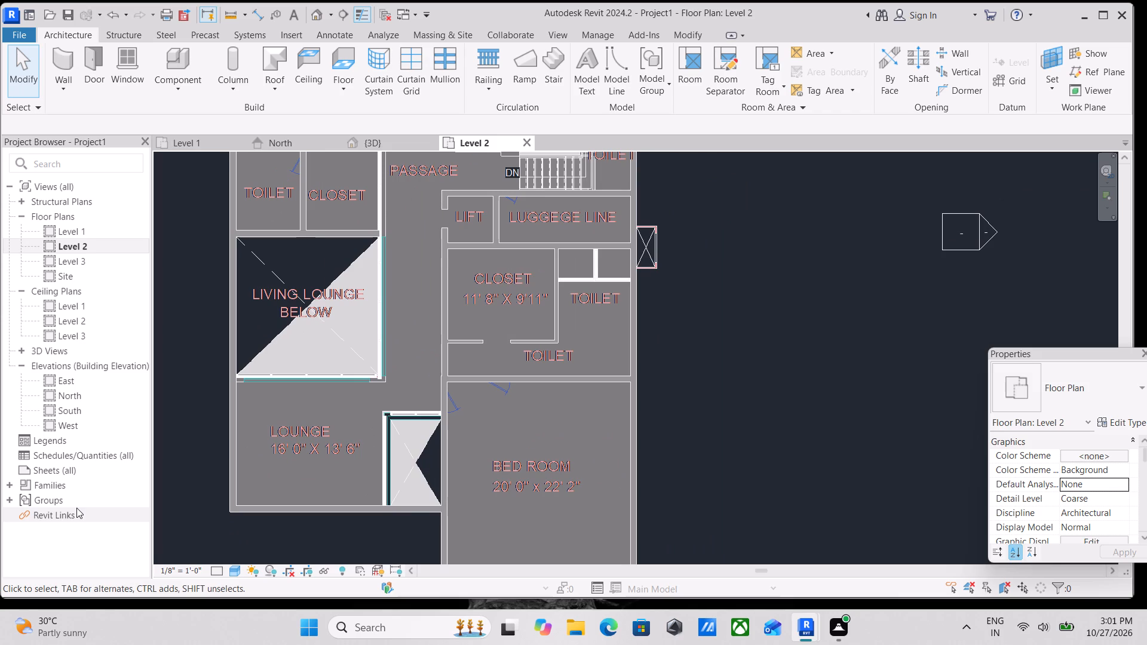
scroll(111, 502, "up", 2)
scroll(625, 351, "up", 2)
middle_click_drag(515, 368, 593, 384)
type("dr")
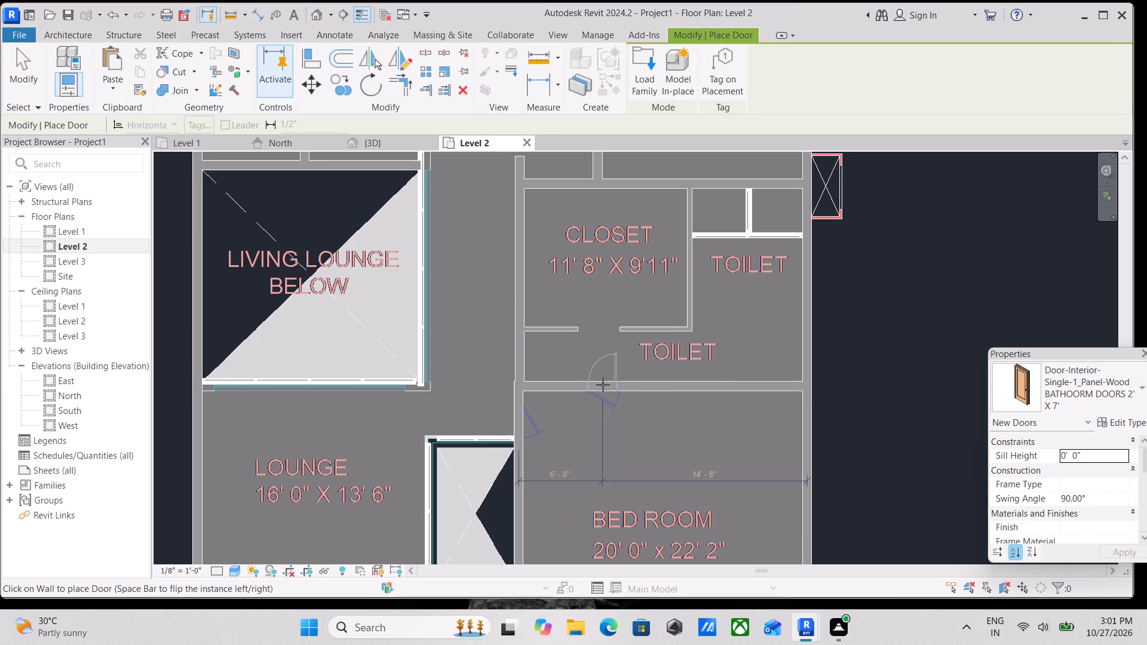
left_click(603, 383)
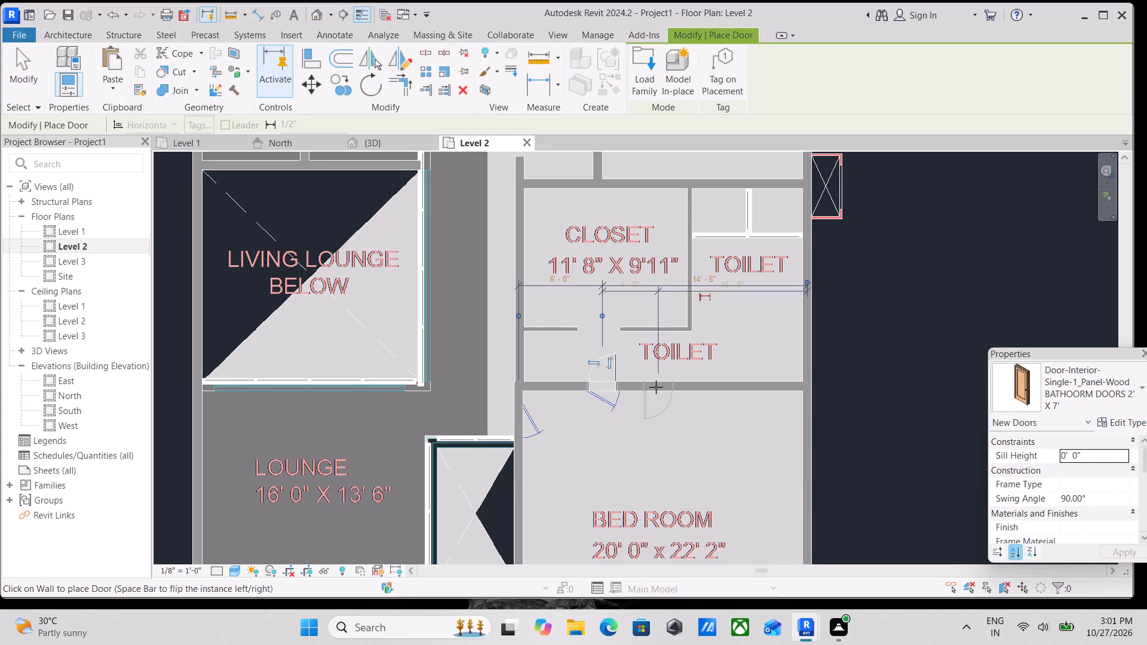
Place a BATHOORM DOORS 2' X 7' door at the CAD symbol in the luggage room wall beside the staircase.
scroll(656, 387, "down", 1)
middle_click_drag(655, 384, 727, 255)
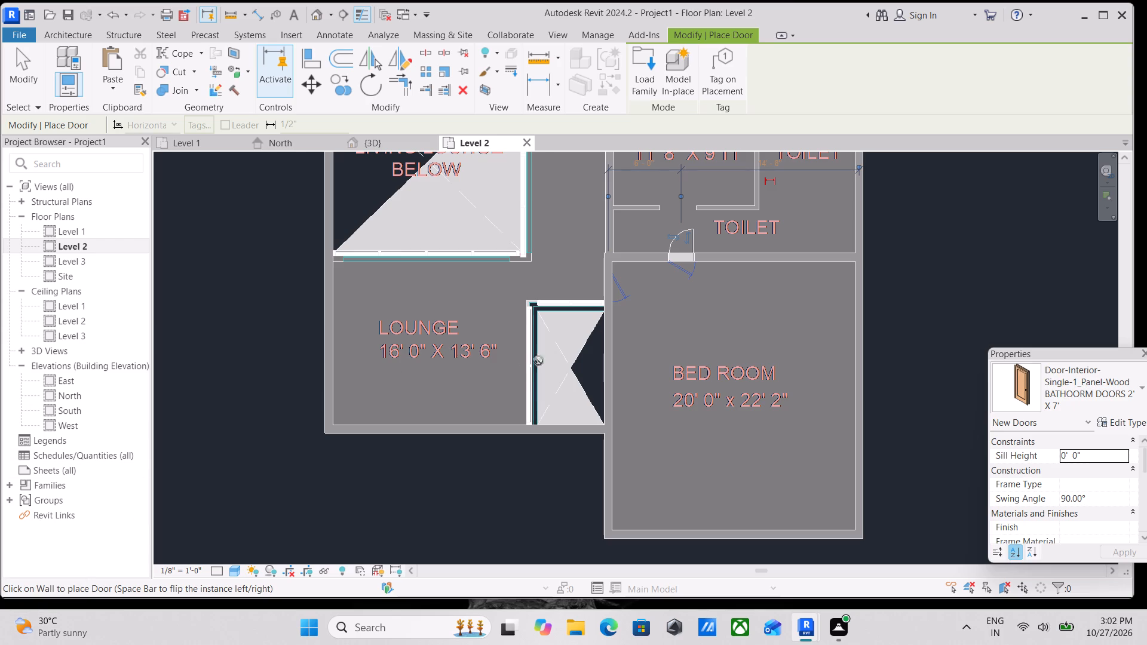
scroll(585, 320, "up", 1)
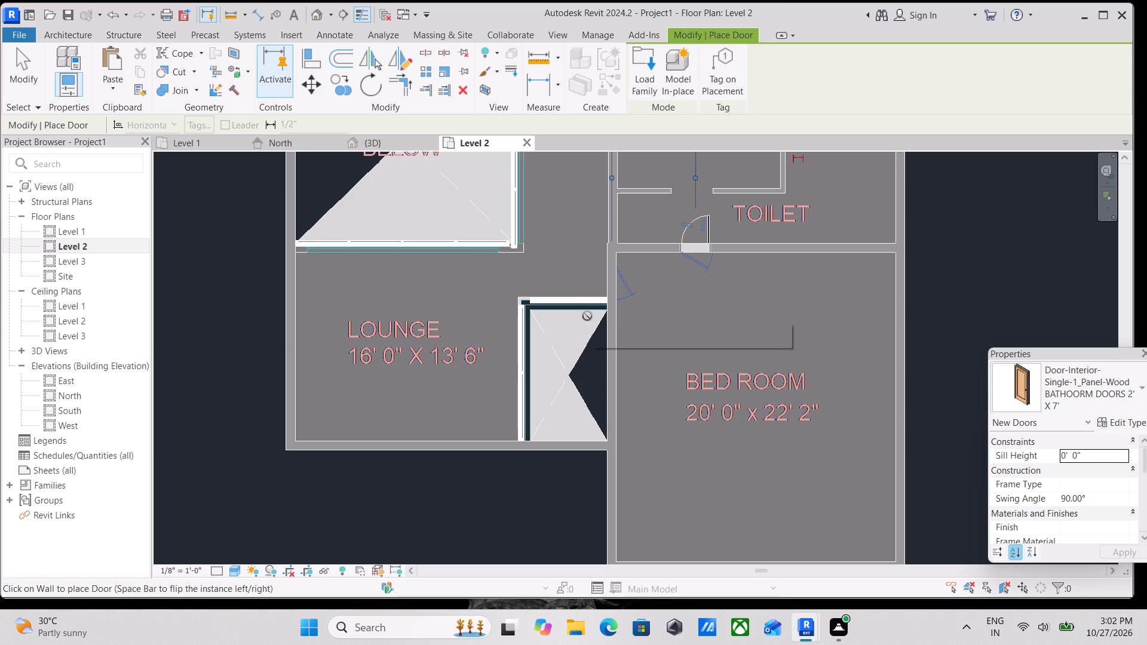
scroll(459, 328, "down", 1)
middle_click_drag(464, 333, 535, 513)
middle_click_drag(569, 409, 585, 561)
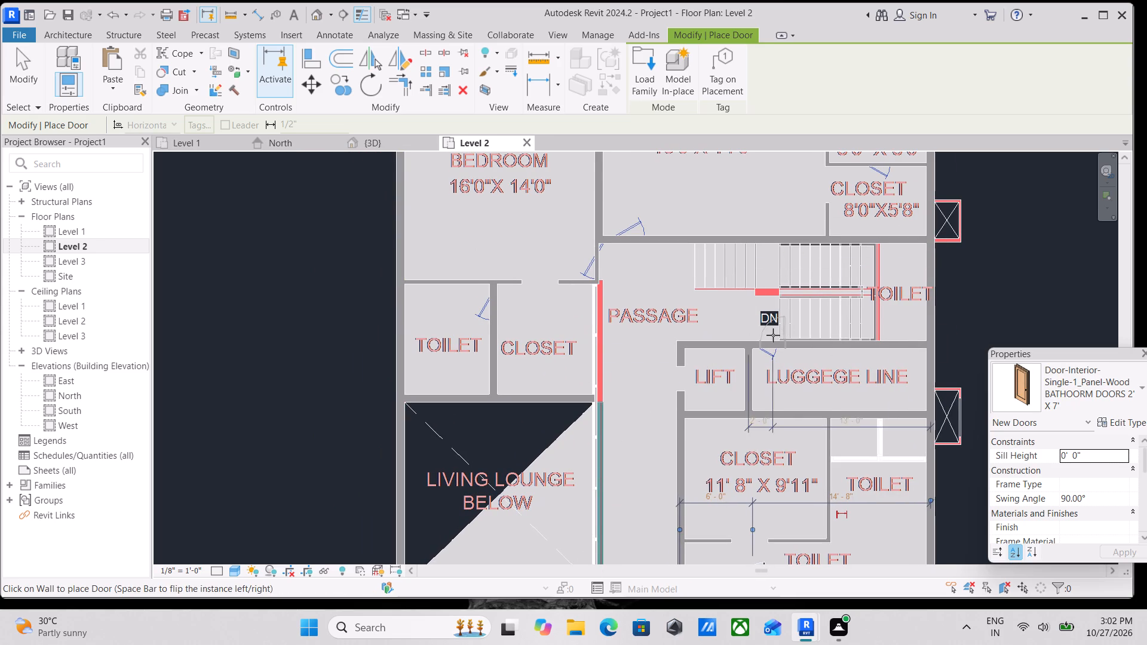
scroll(767, 352, "up", 3)
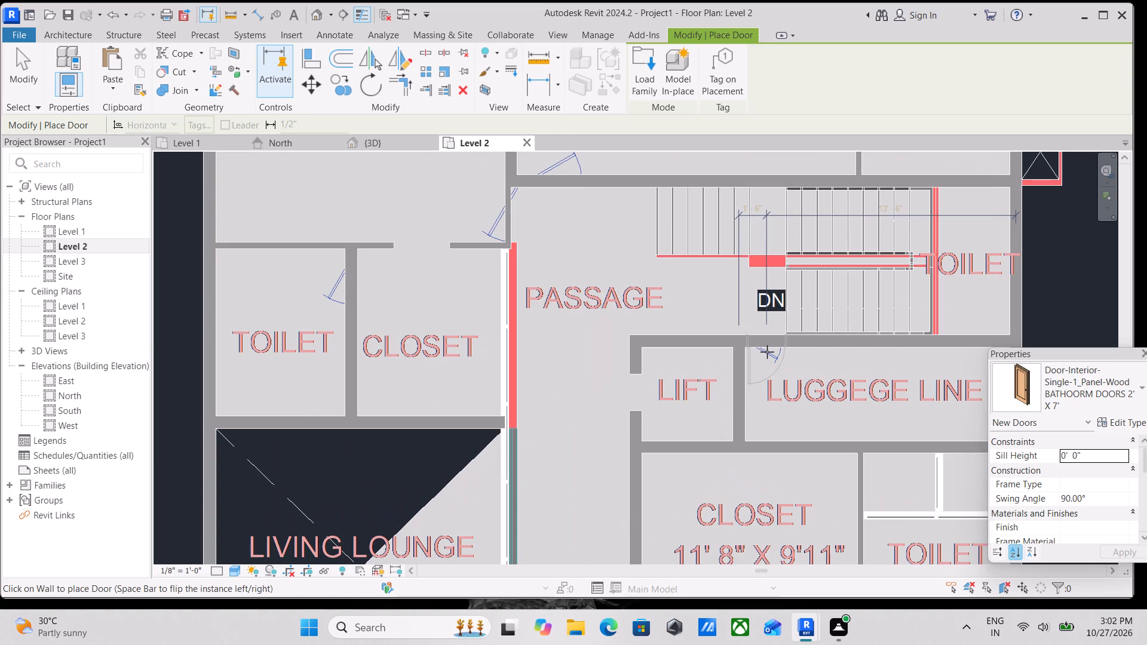
left_click(767, 352)
Place a SECONDARY DOOR 3' X 7' at the CAD symbol in the wall between the lounge passage and the 20'0" x 22'2" bedroom.
scroll(713, 317, "down", 1)
middle_click_drag(713, 317, 731, 386)
middle_click_drag(698, 295, 733, 407)
middle_click_drag(714, 326, 789, 370)
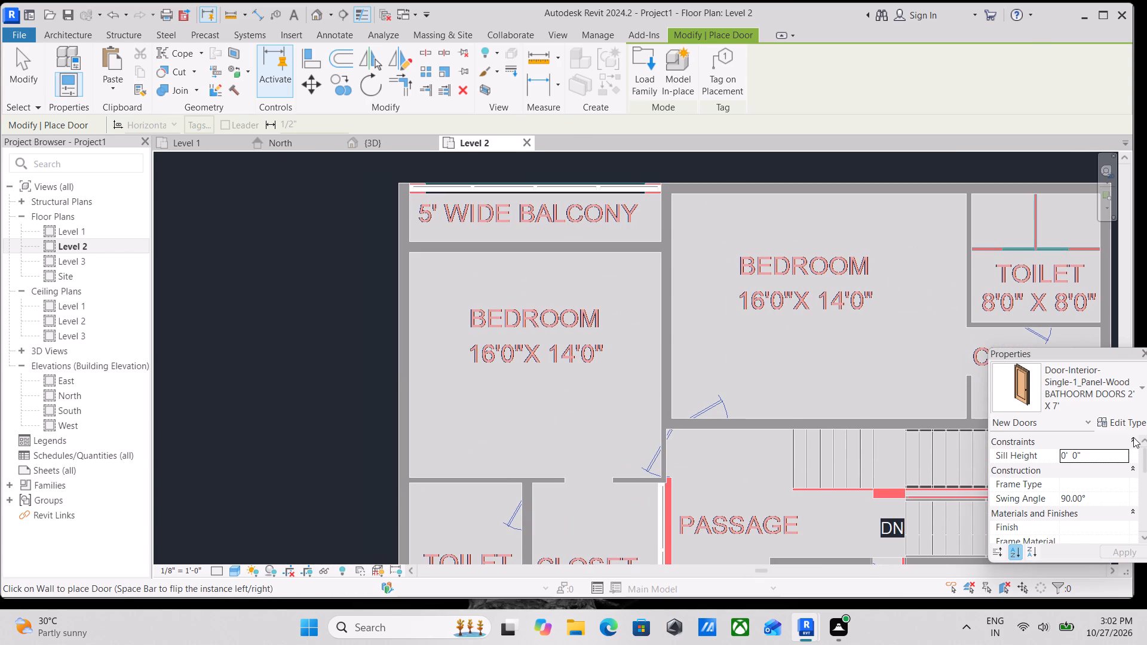
left_click(1135, 393)
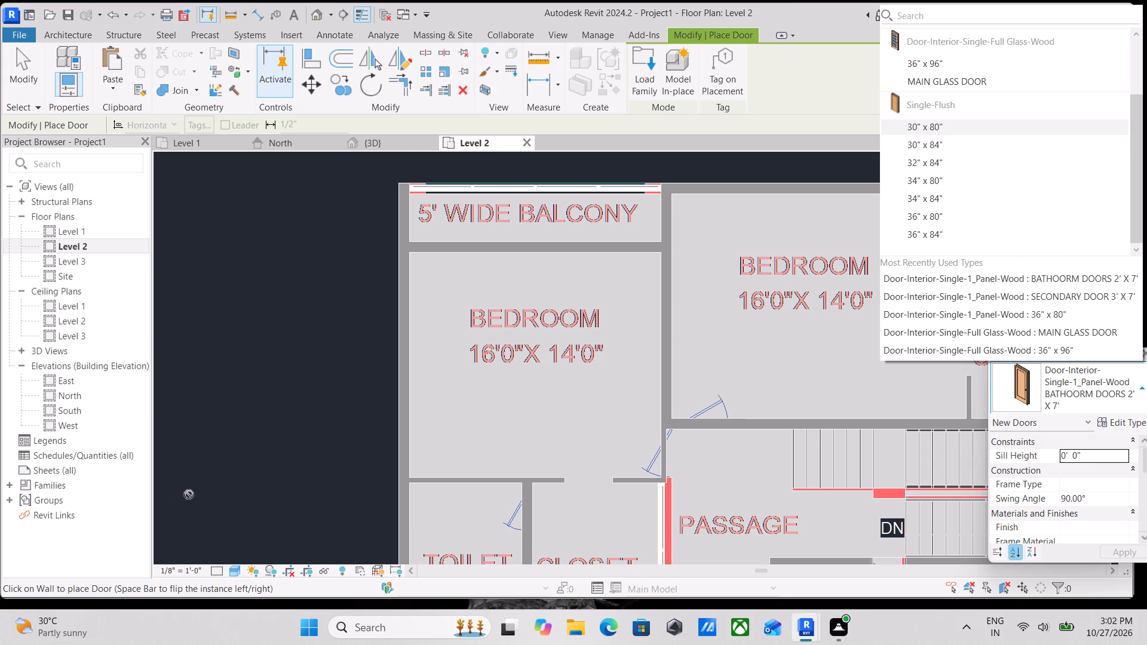
scroll(958, 101, "down", 2)
scroll(952, 137, "up", 2)
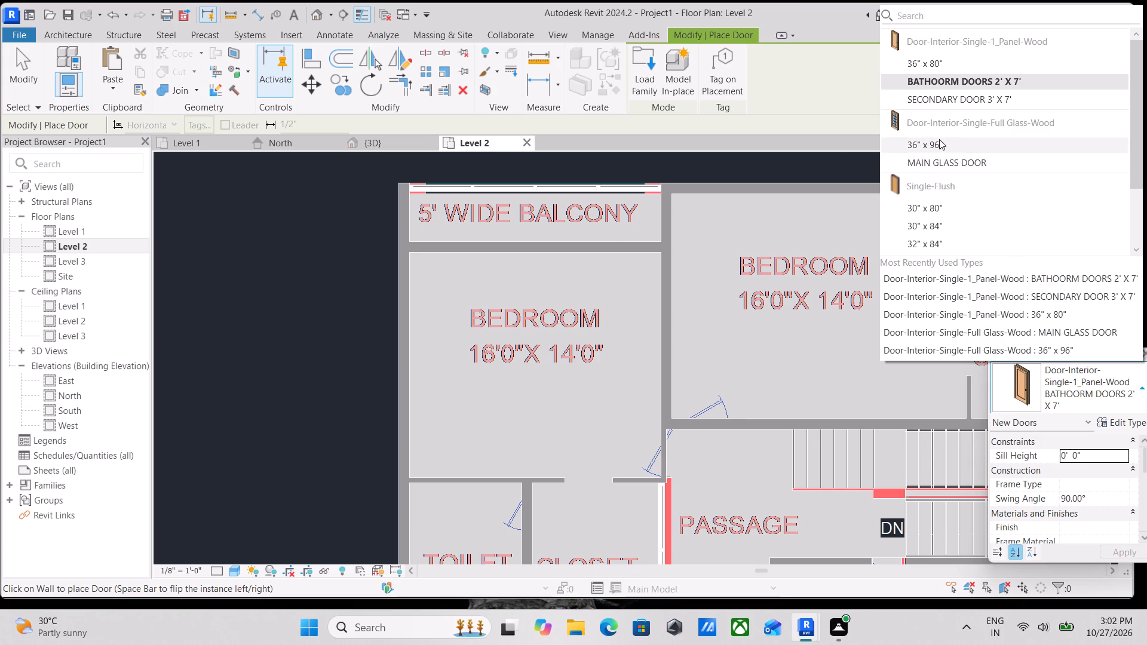
scroll(941, 227, "down", 1)
scroll(939, 218, "up", 3)
scroll(966, 116, "up", 1)
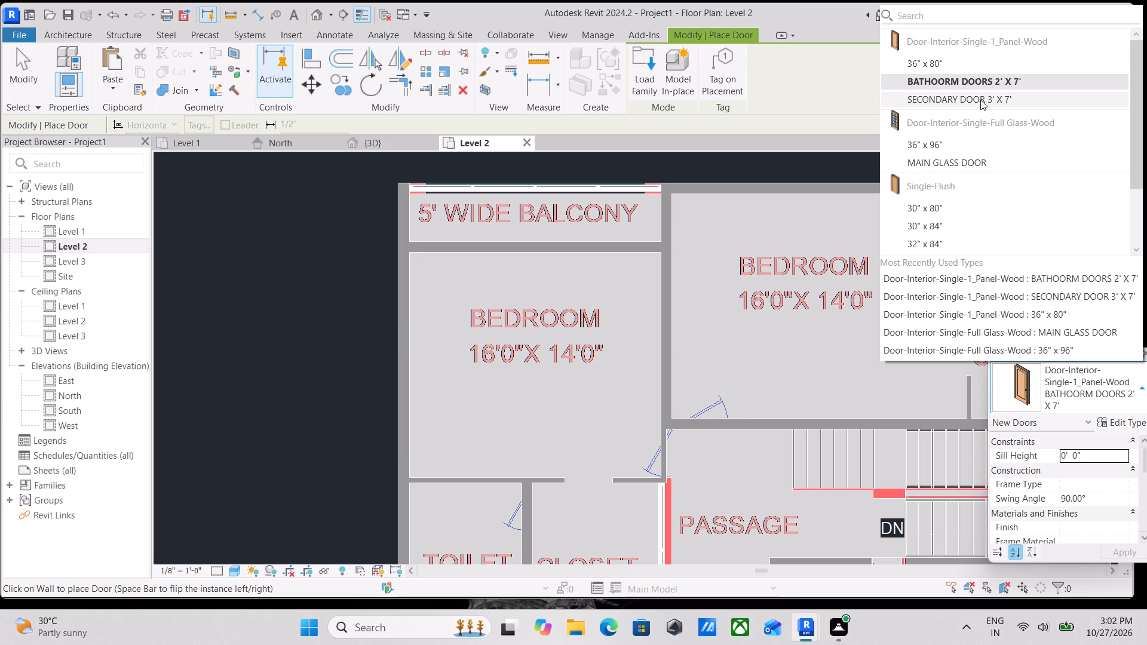
left_click(980, 100)
middle_click_drag(661, 341, 692, 169)
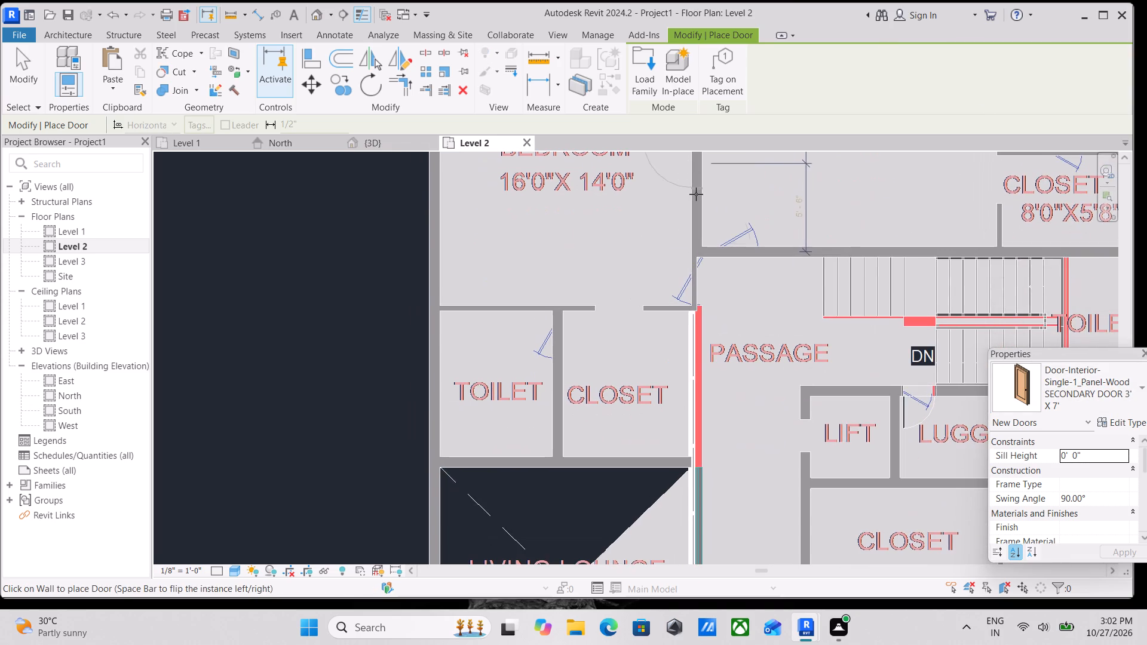
middle_click_drag(685, 381, 674, 256)
scroll(720, 456, "down", 1)
middle_click_drag(720, 456, 658, 183)
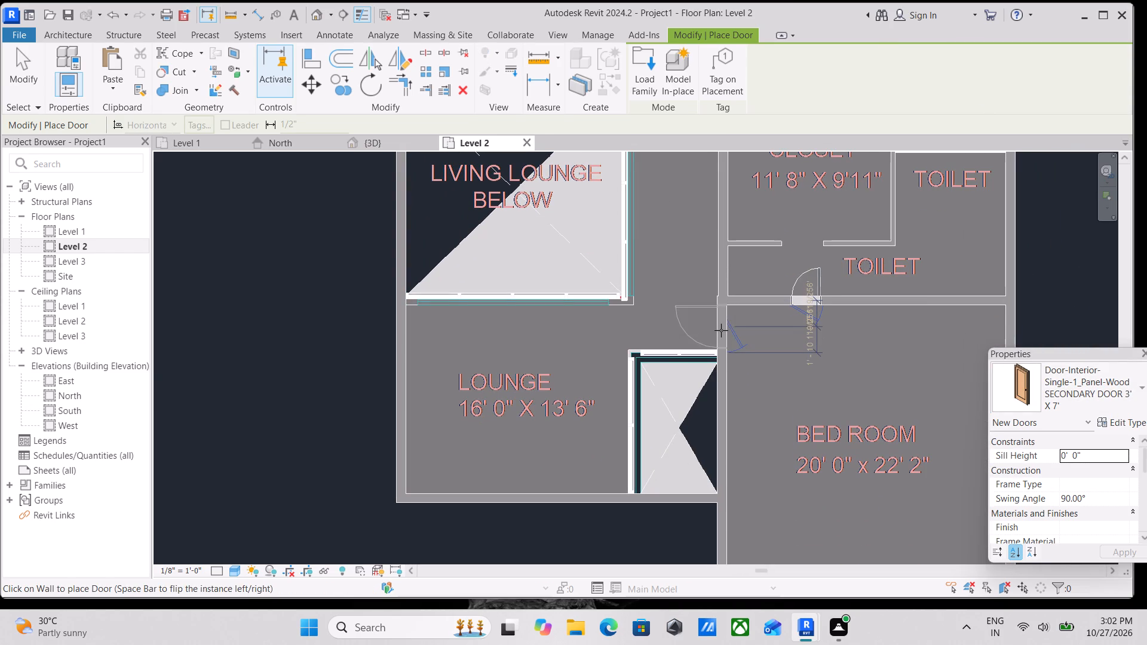
left_click(721, 330)
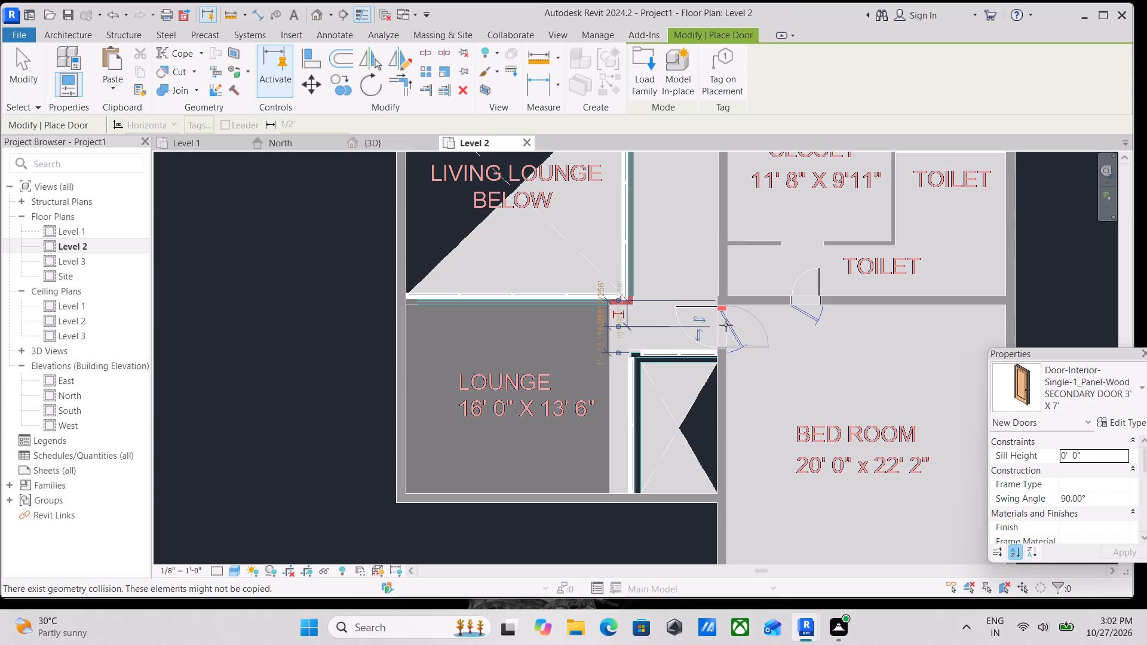
Place a SECONDARY DOOR 3' X 7' at the CAD symbol between the passage and the 16'0" x 14'0" bedroom beside the staircase.
scroll(663, 251, "down", 2)
middle_click_drag(663, 257, 678, 356)
middle_click_drag(674, 241, 689, 310)
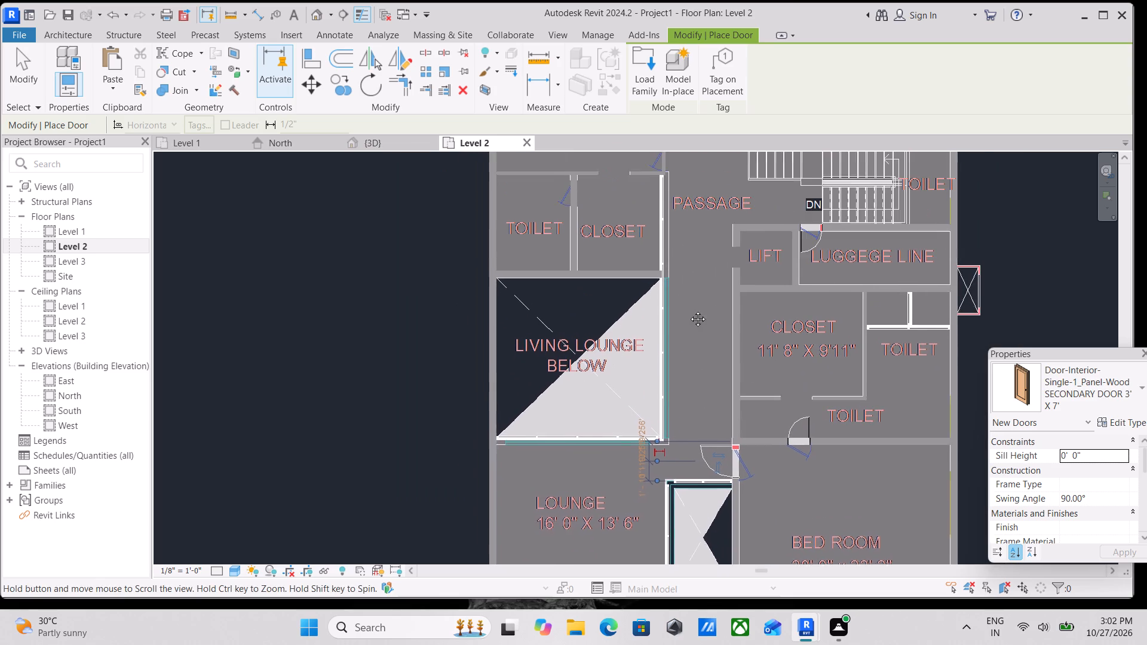
middle_click_drag(689, 310, 692, 331)
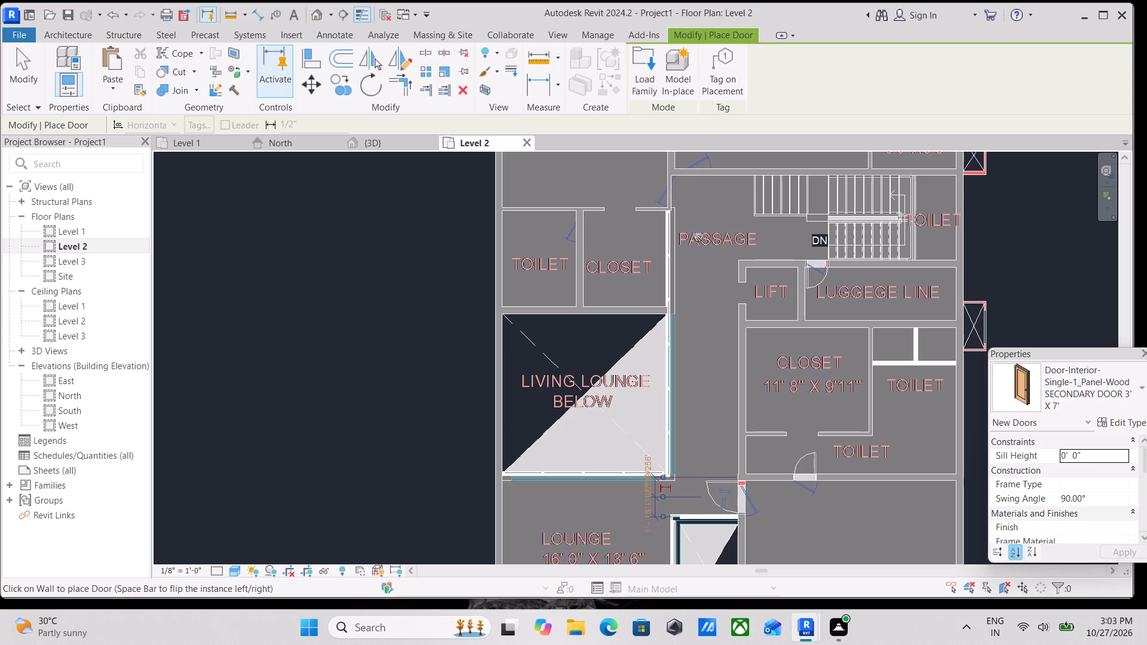
middle_click_drag(698, 265, 700, 385)
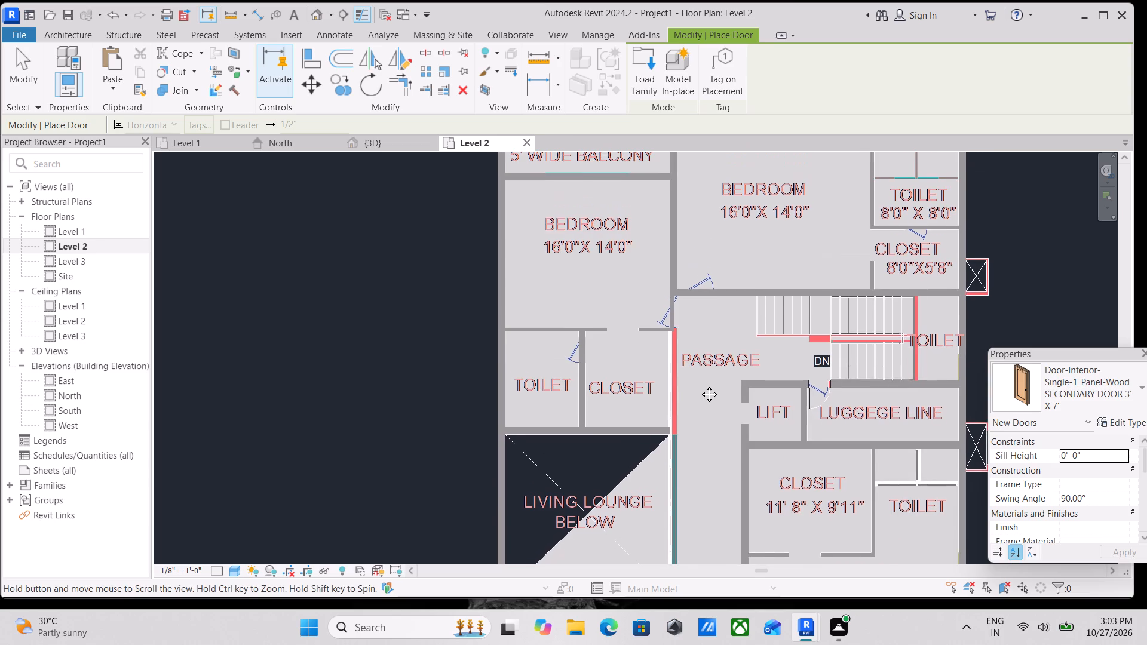
middle_click_drag(700, 385, 701, 385)
middle_click_drag(715, 301, 710, 368)
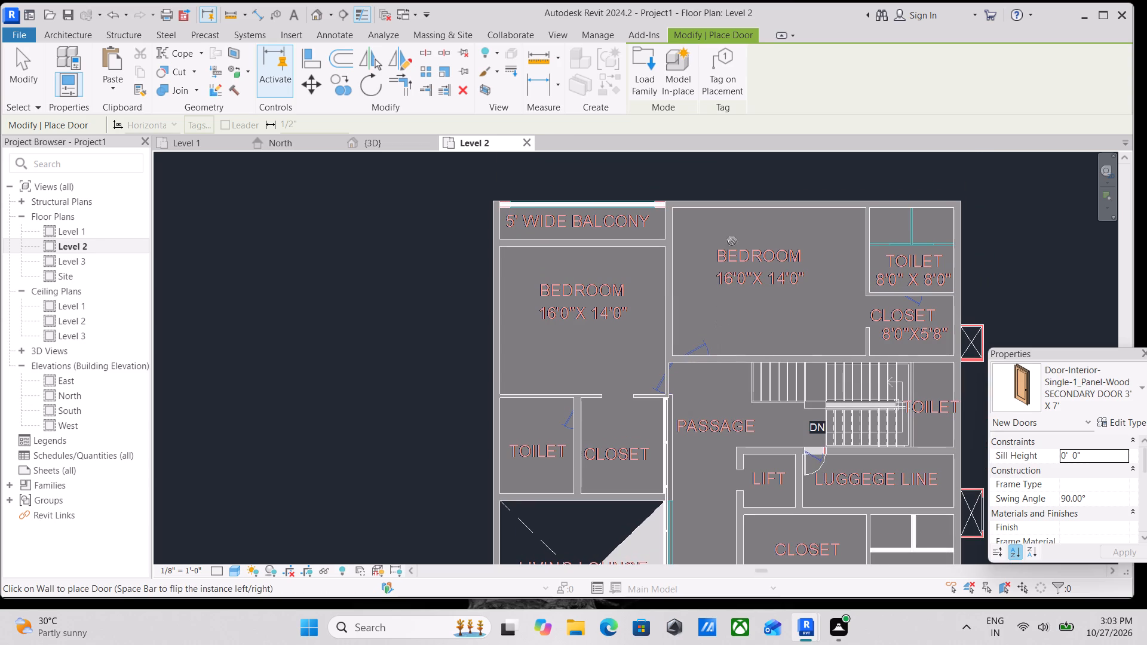
left_click(699, 358)
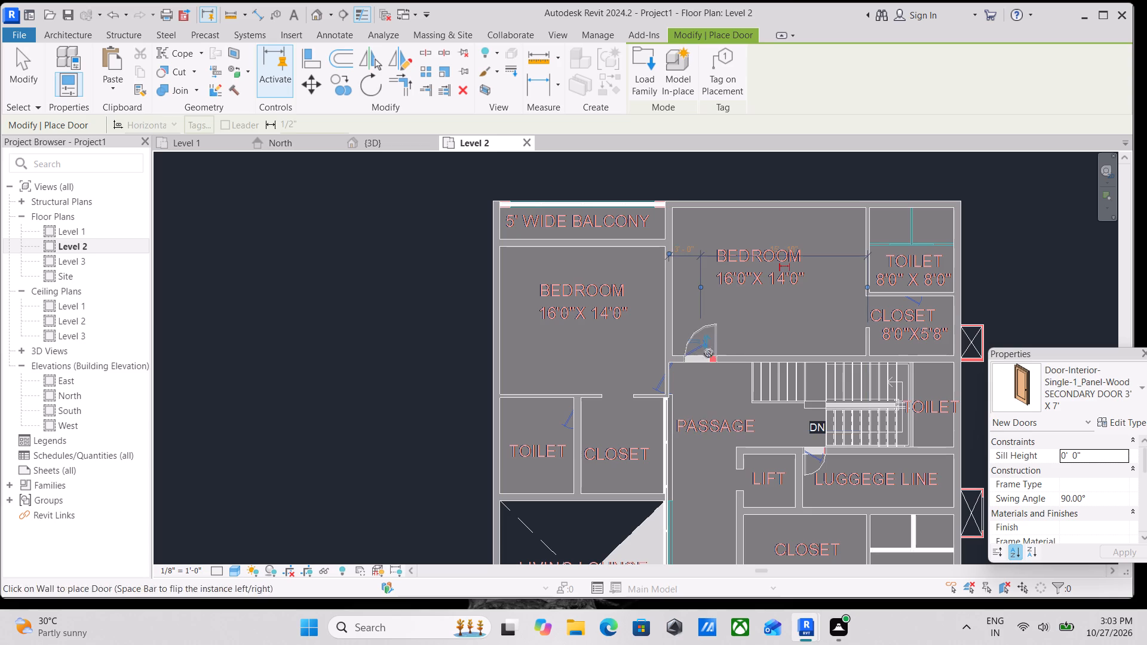
Place a BATHOORM DOORS 2' X 7' door at the CAD symbol between the passage and the 16'0" x 14'0" bedroom beside the balcony.
left_click(1120, 382)
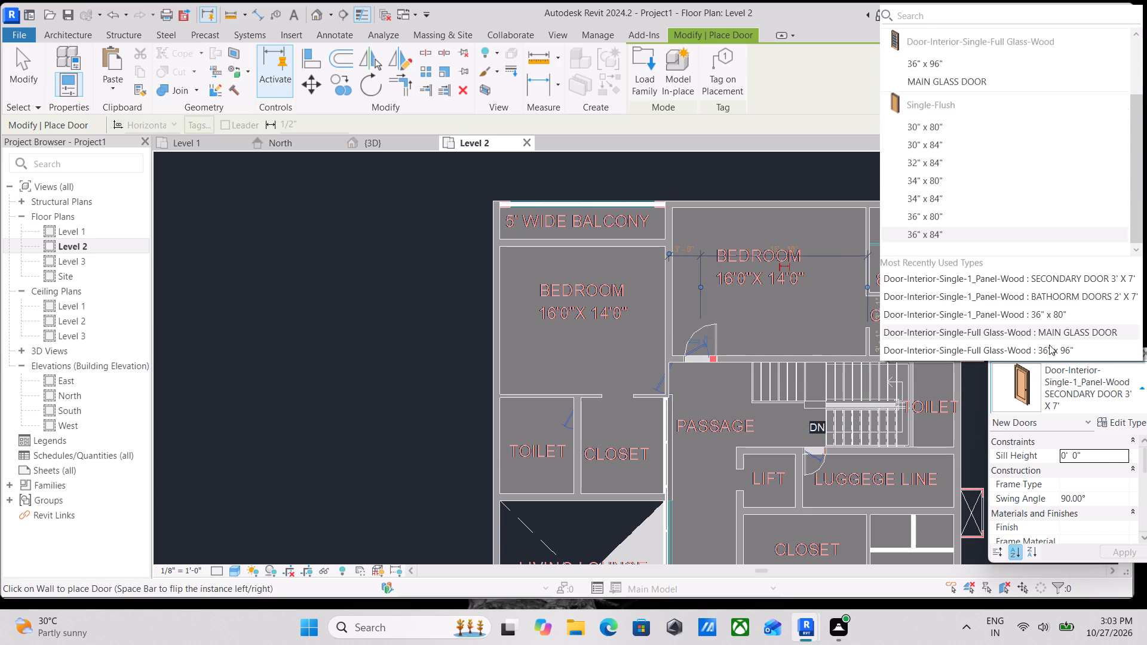
scroll(1062, 376, "up", 2)
scroll(999, 121, "up", 4)
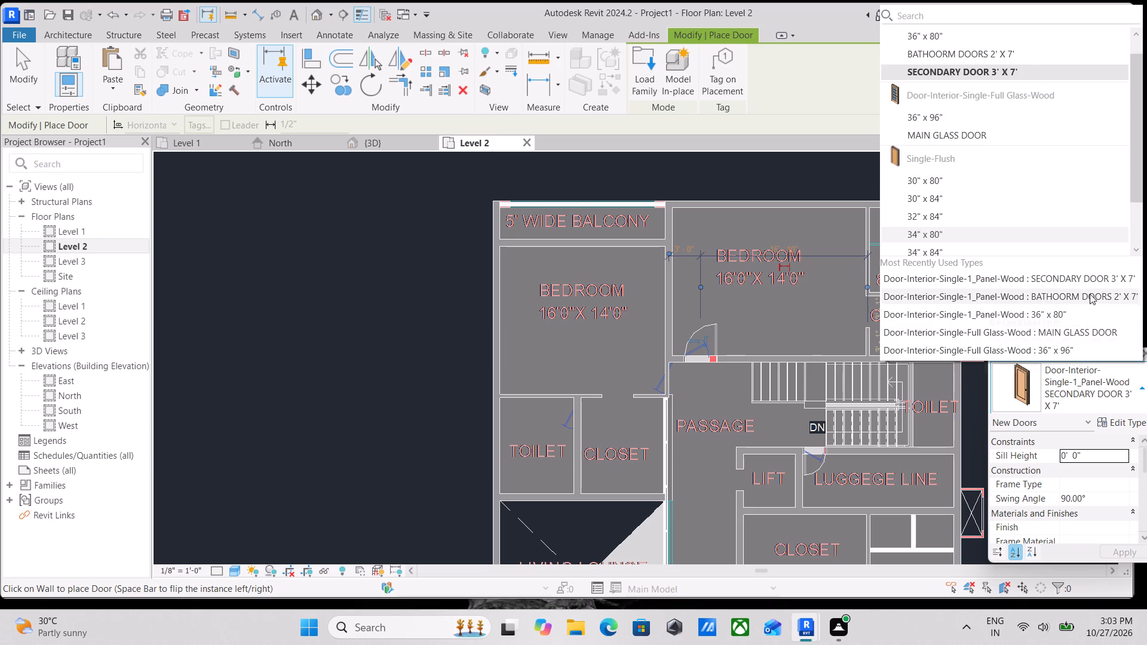
left_click(1090, 294)
scroll(659, 382, "up", 1)
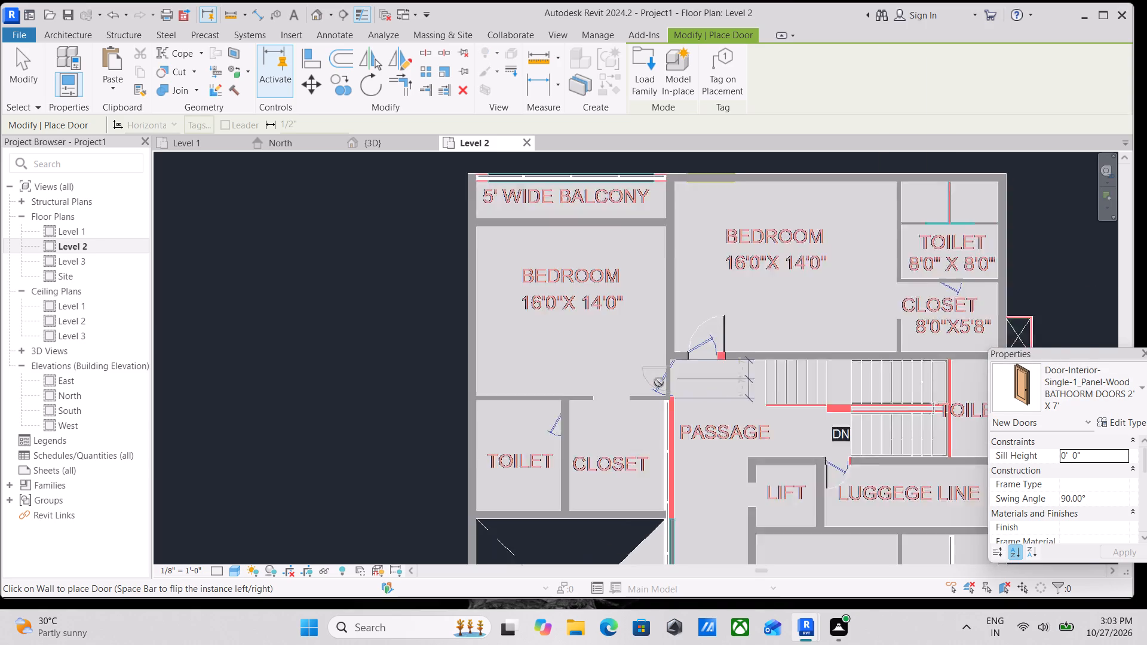
scroll(659, 382, "up", 2)
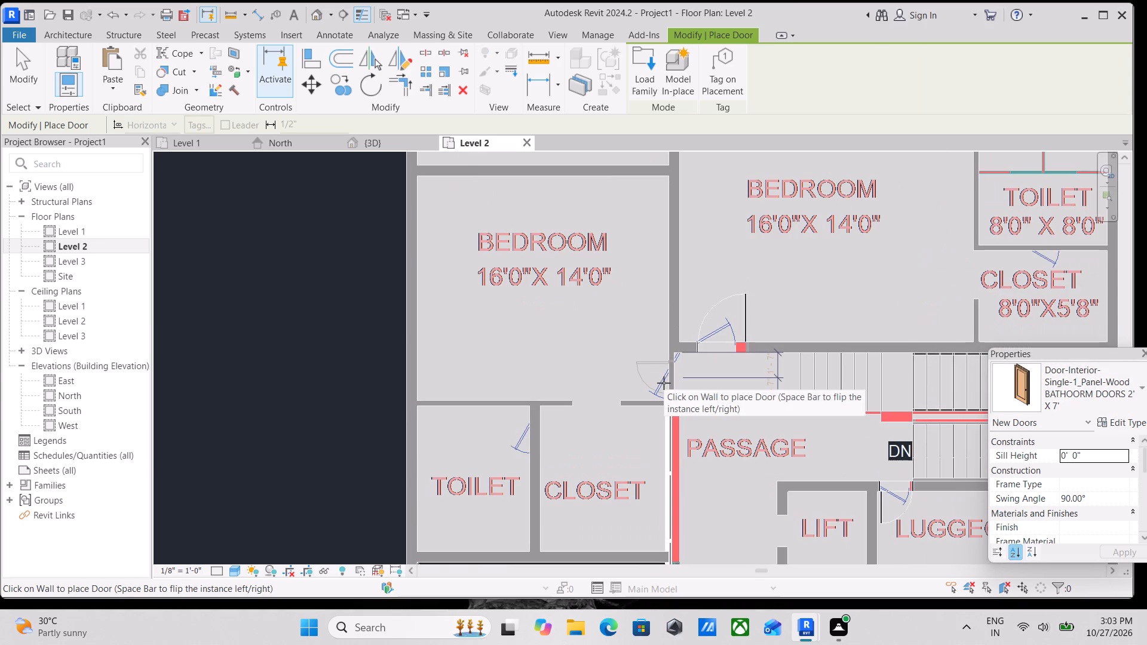
left_click(664, 383)
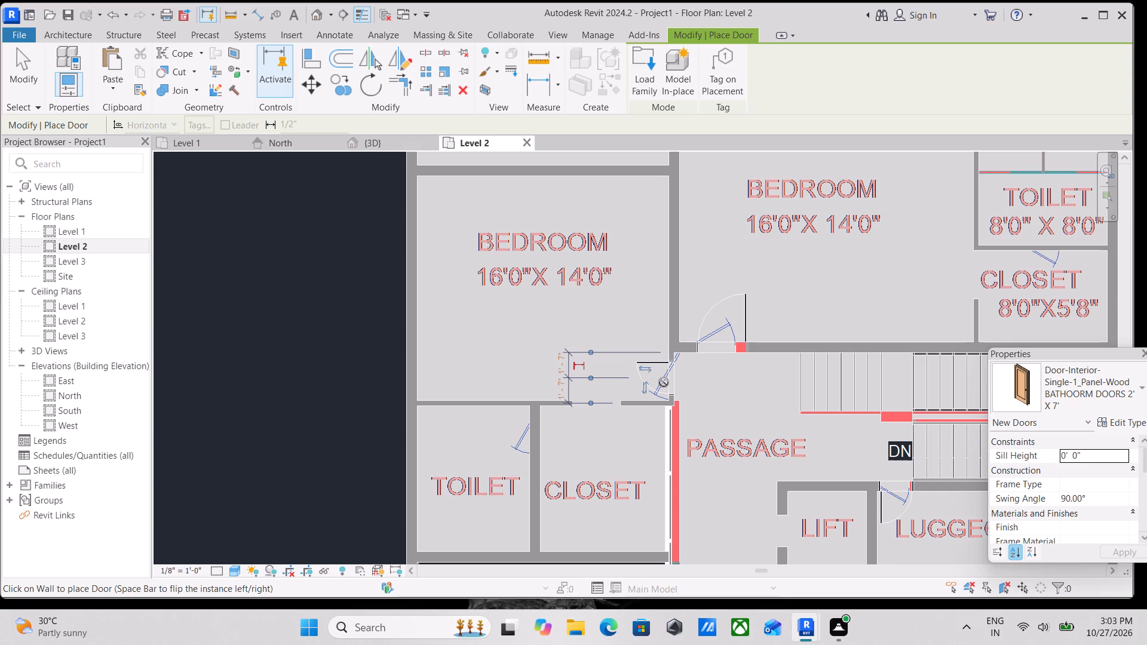
Place a BATHOORM DOORS 2' X 7' door at the CAD symbol in the wall between the 8'0" x 8'0" toilet and the 8'0" x 5'8" closet.
scroll(660, 363, "down", 1)
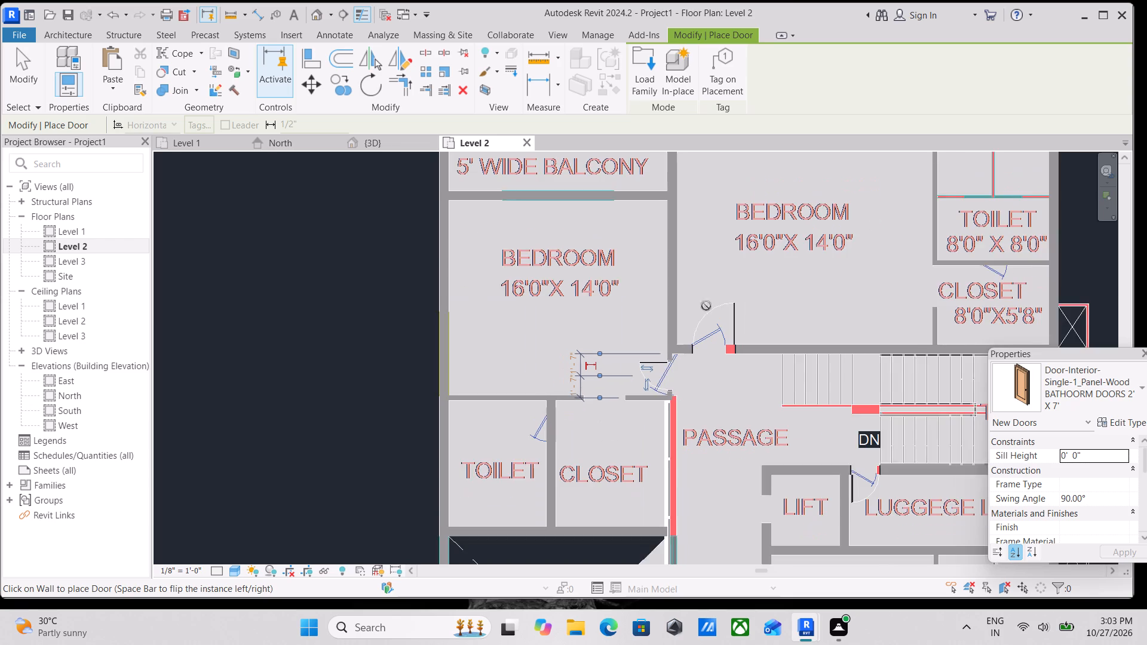
middle_click_drag(711, 303, 705, 461)
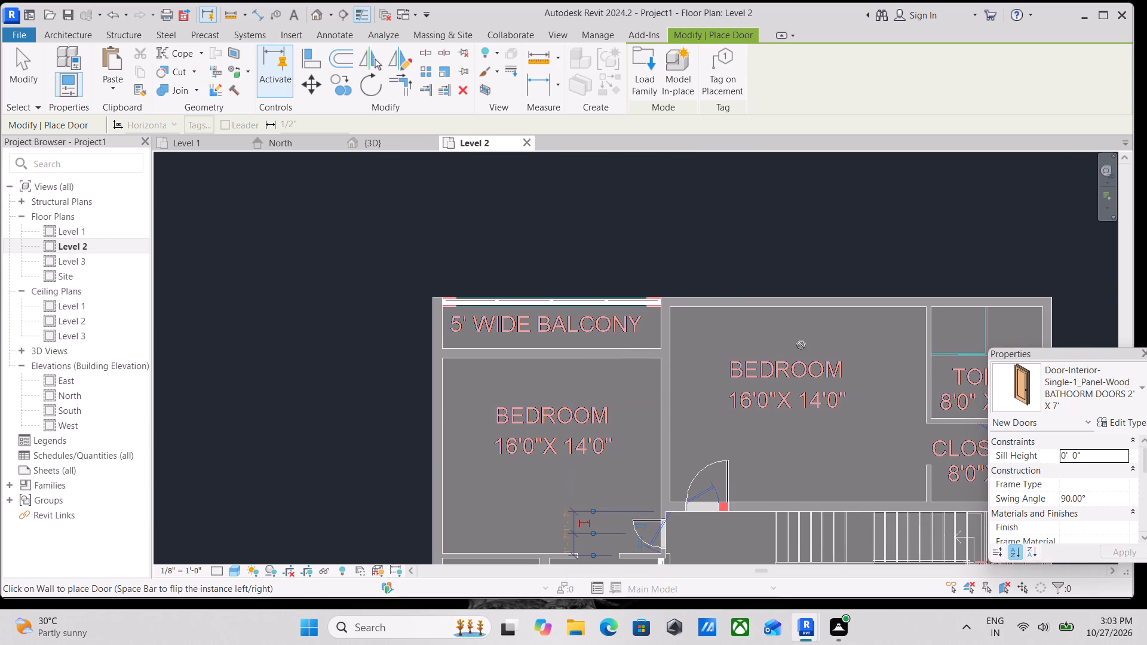
middle_click_drag(801, 345, 763, 340)
middle_click_drag(866, 397, 701, 349)
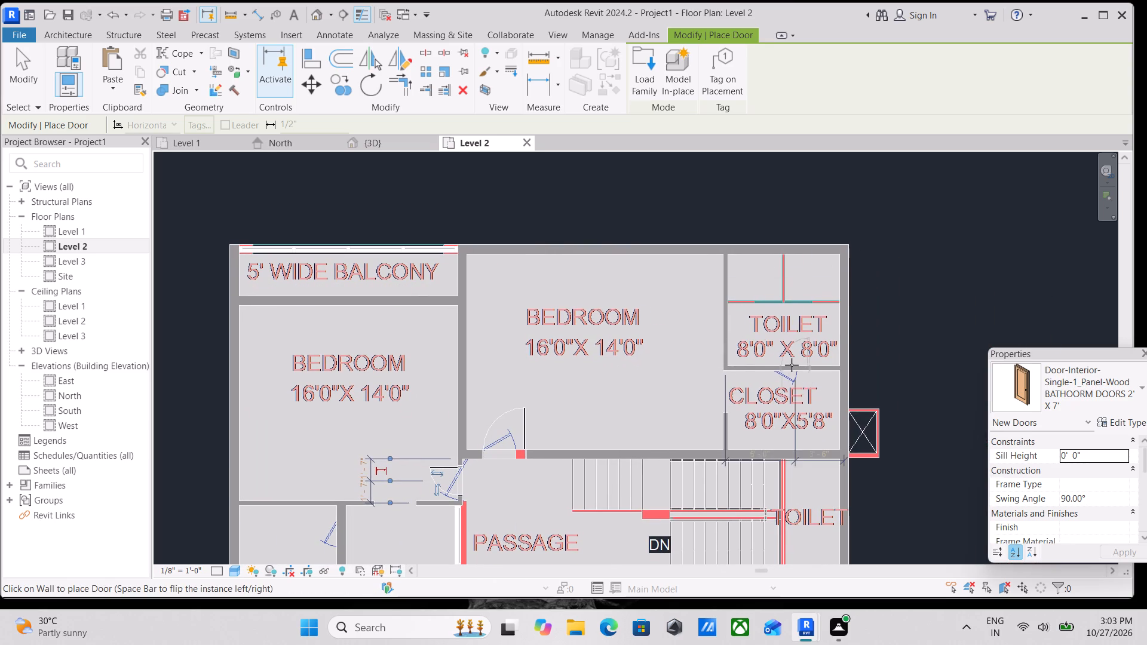
left_click(792, 373)
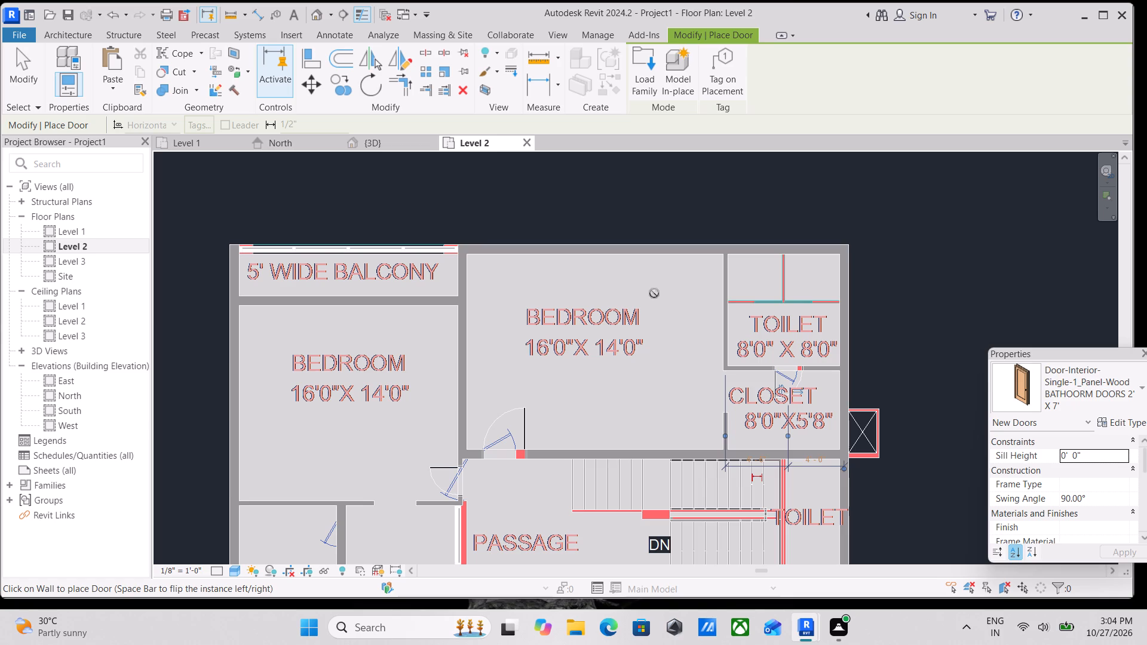
middle_click_drag(671, 320, 549, 257)
scroll(637, 296, "down", 1)
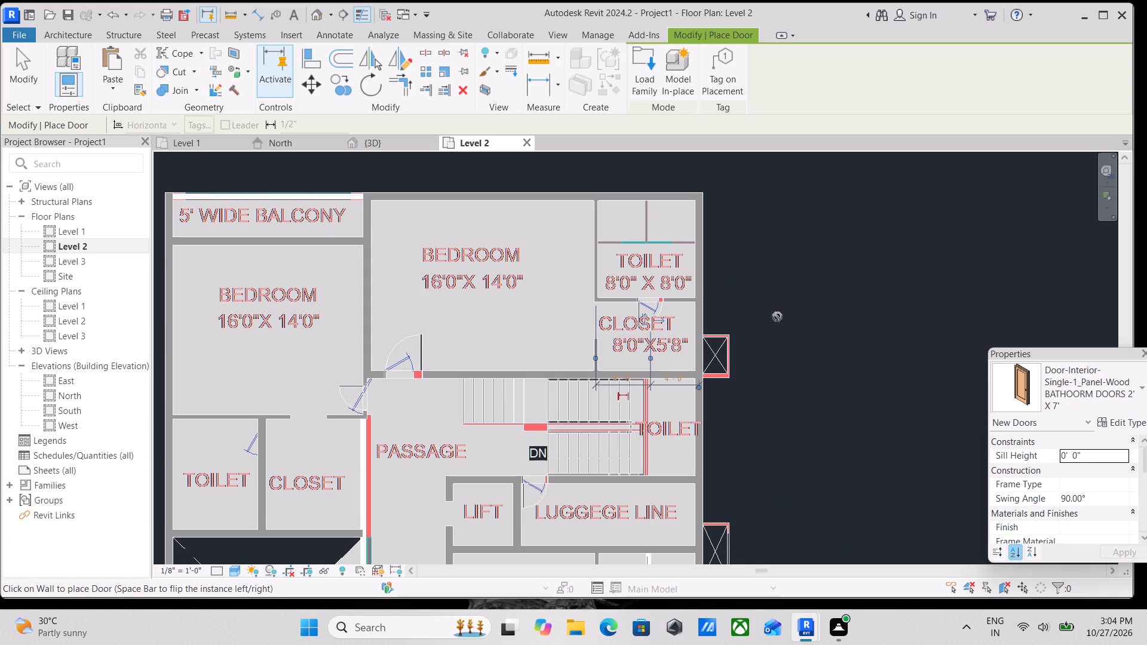
key("Escape")
key("Escape")
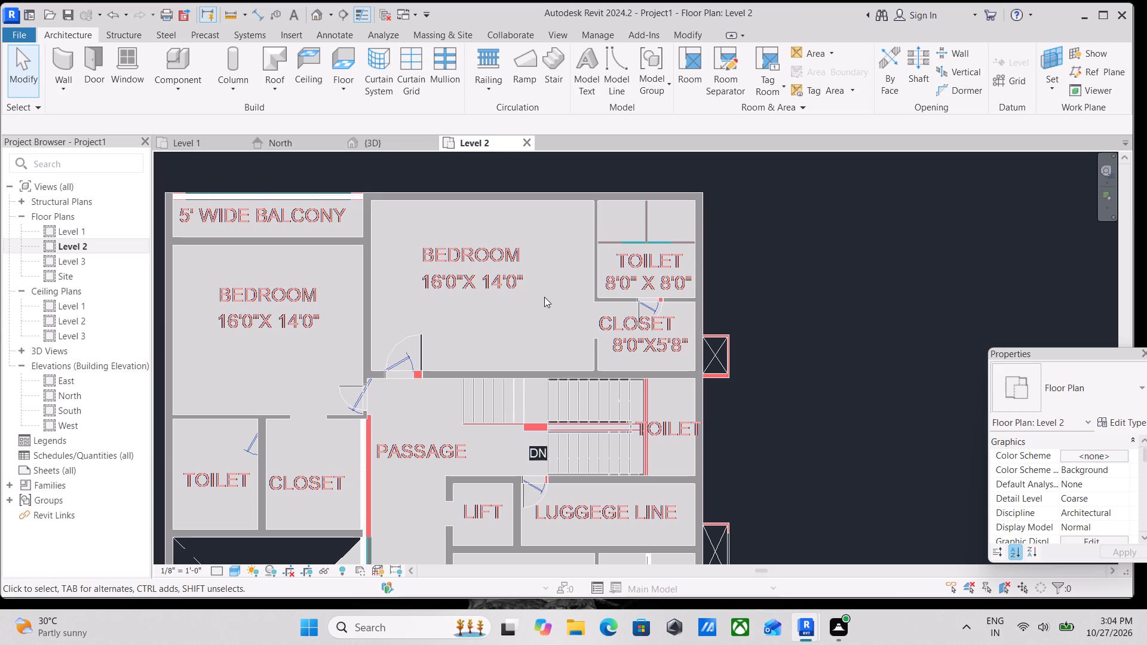
Place a BATHOORM DOORS 2' X 7' door at the CAD symbol between the toilet and closet adjoining the living lounge void.
scroll(504, 332, "down", 1)
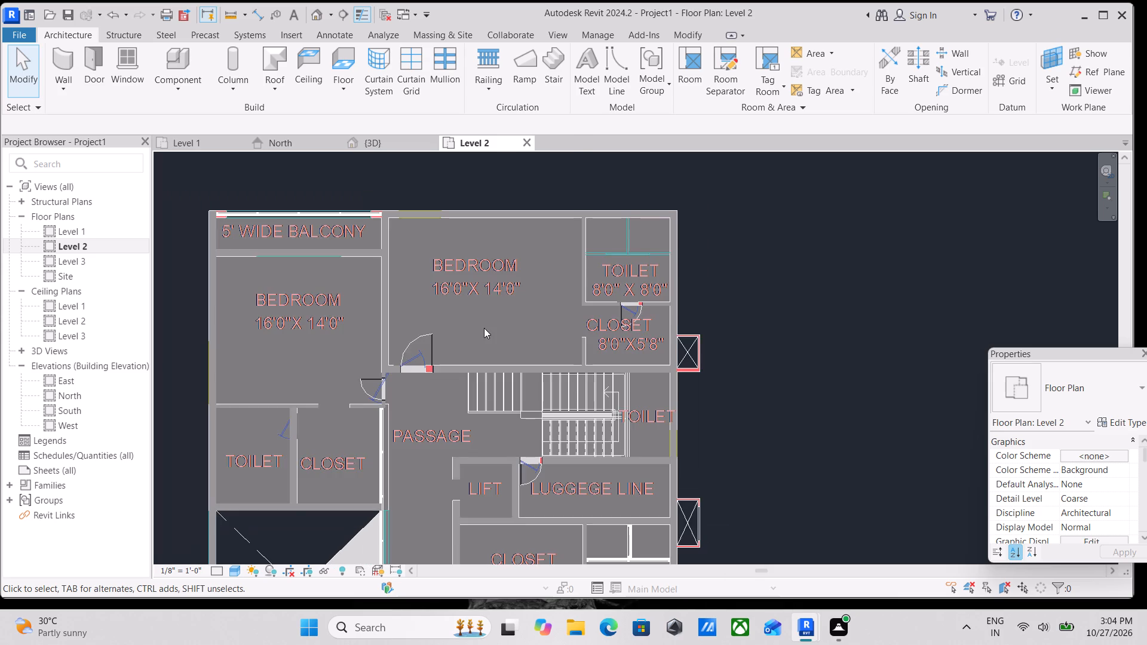
middle_click_drag(484, 327, 738, 296)
scroll(871, 289, "up", 3)
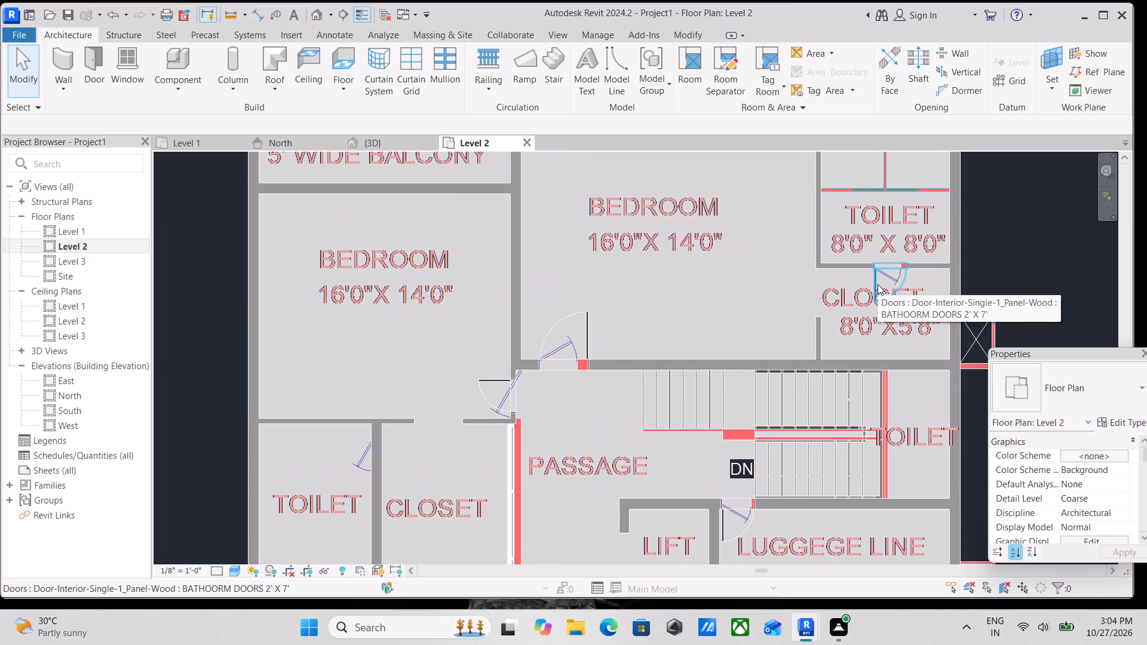
key("d")
key("r")
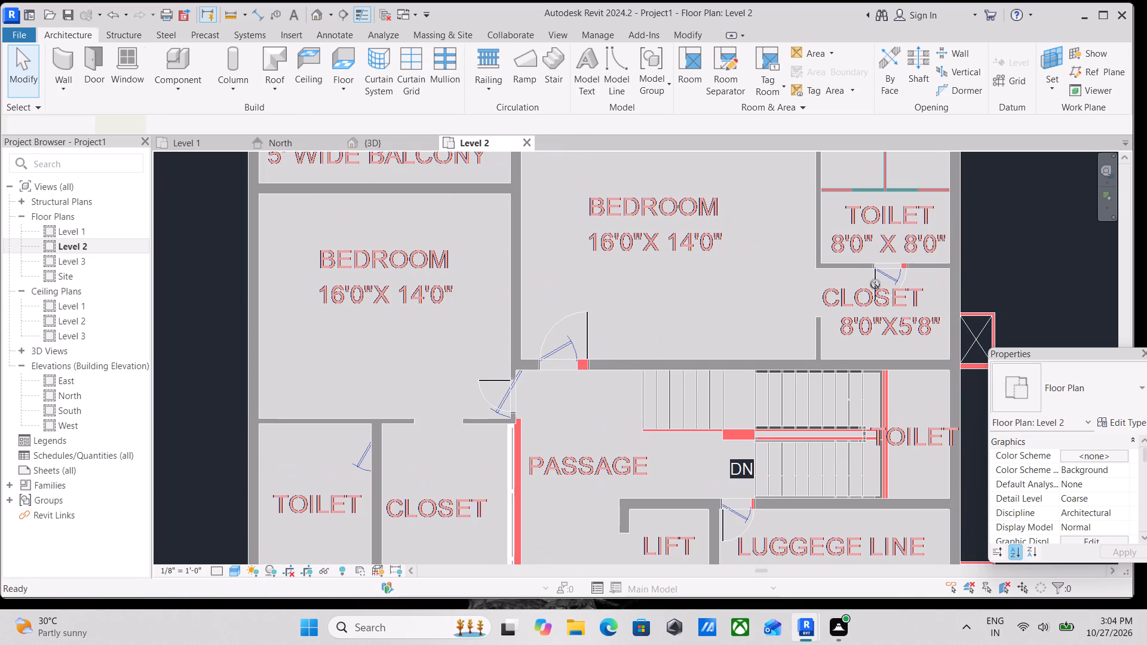
scroll(690, 308, "down", 2)
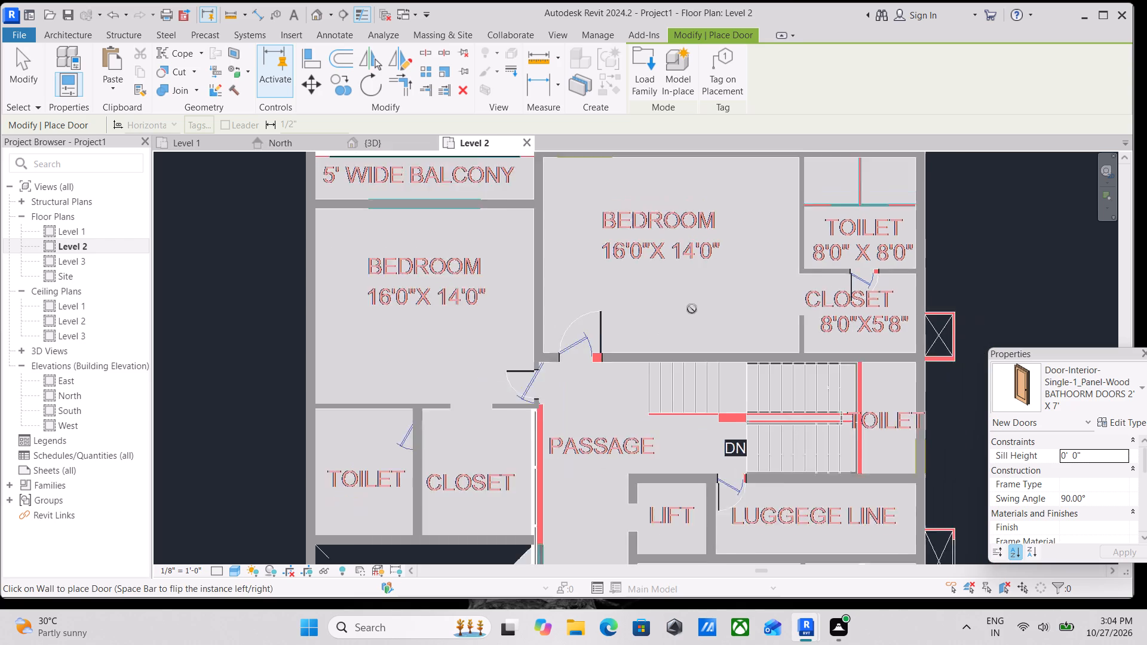
middle_click_drag(692, 309, 768, 314)
middle_click_drag(671, 238, 768, 205)
scroll(691, 225, "down", 1)
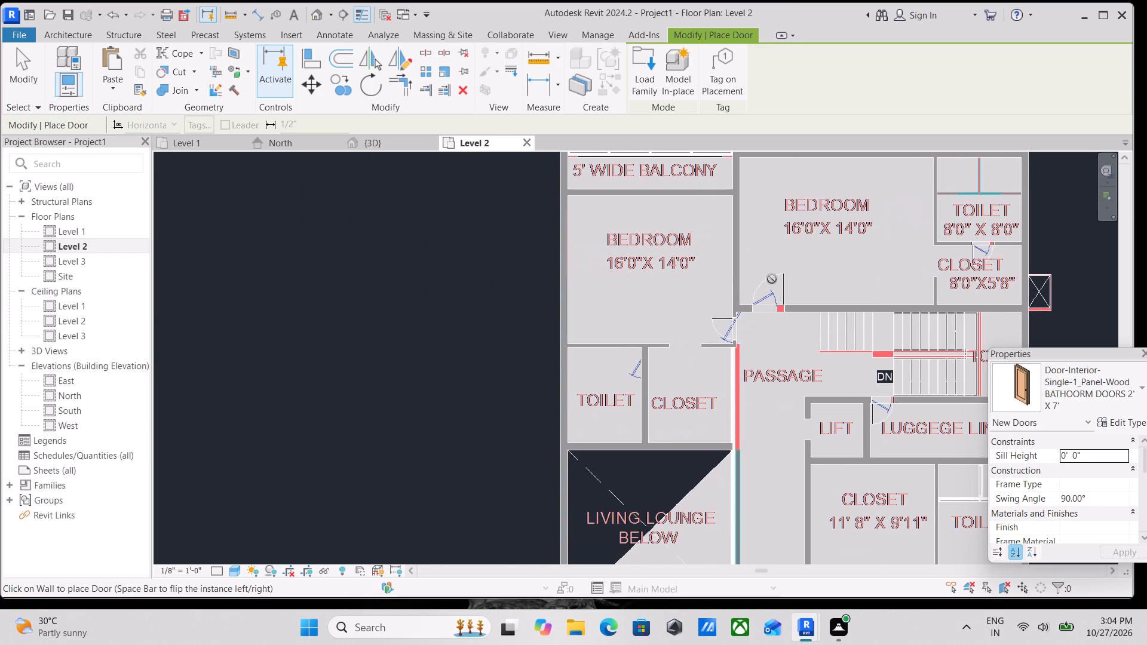
left_click(649, 370)
Examine the whole Level 2 plan for CAD door symbols that still lack a door, and end door placement.
middle_click_drag(686, 386, 664, 234)
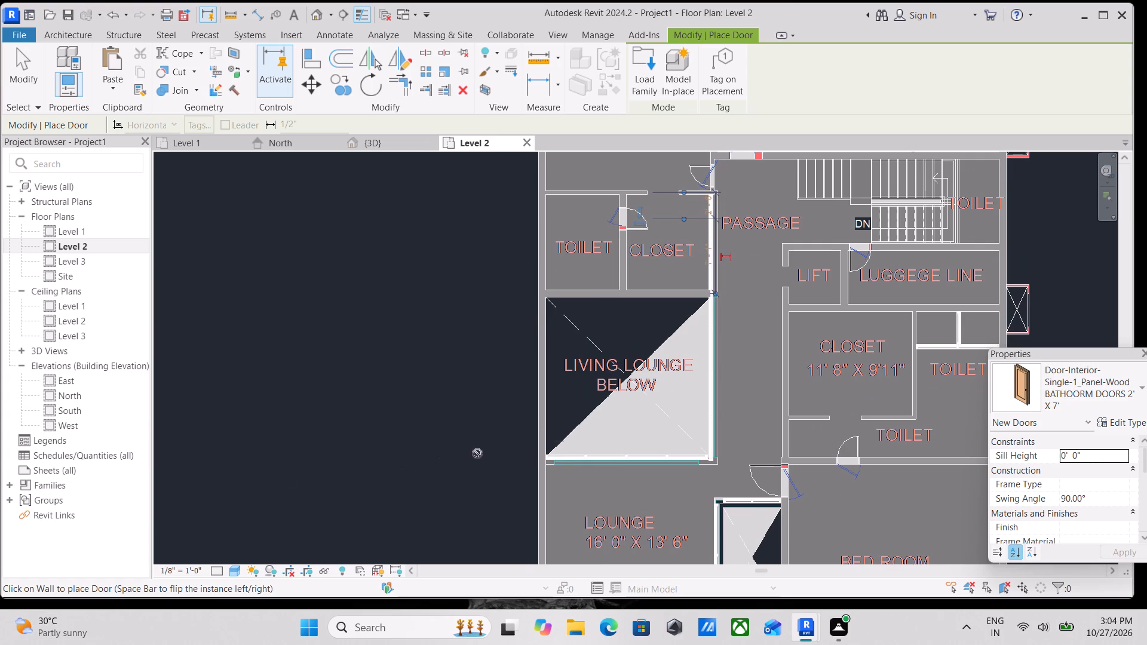
scroll(578, 433, "down", 2)
middle_click_drag(654, 402, 619, 395)
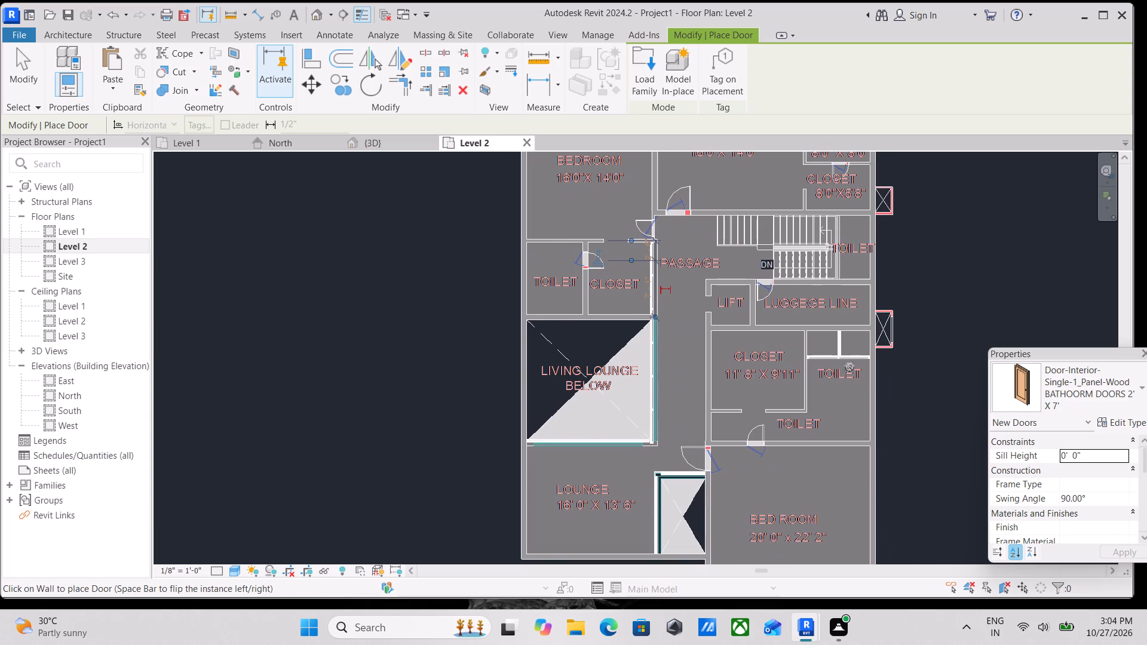
scroll(798, 315, "up", 2)
middle_click_drag(688, 239, 691, 283)
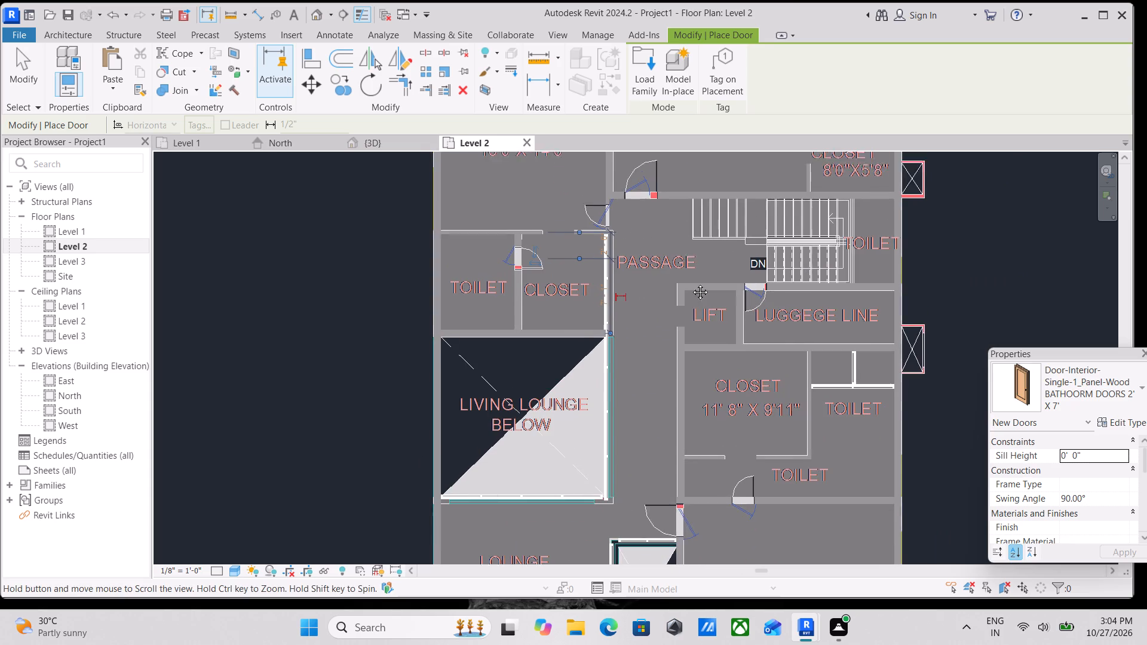
middle_click_drag(691, 283, 688, 328)
middle_click_drag(744, 217, 742, 226)
middle_click_drag(756, 180, 749, 308)
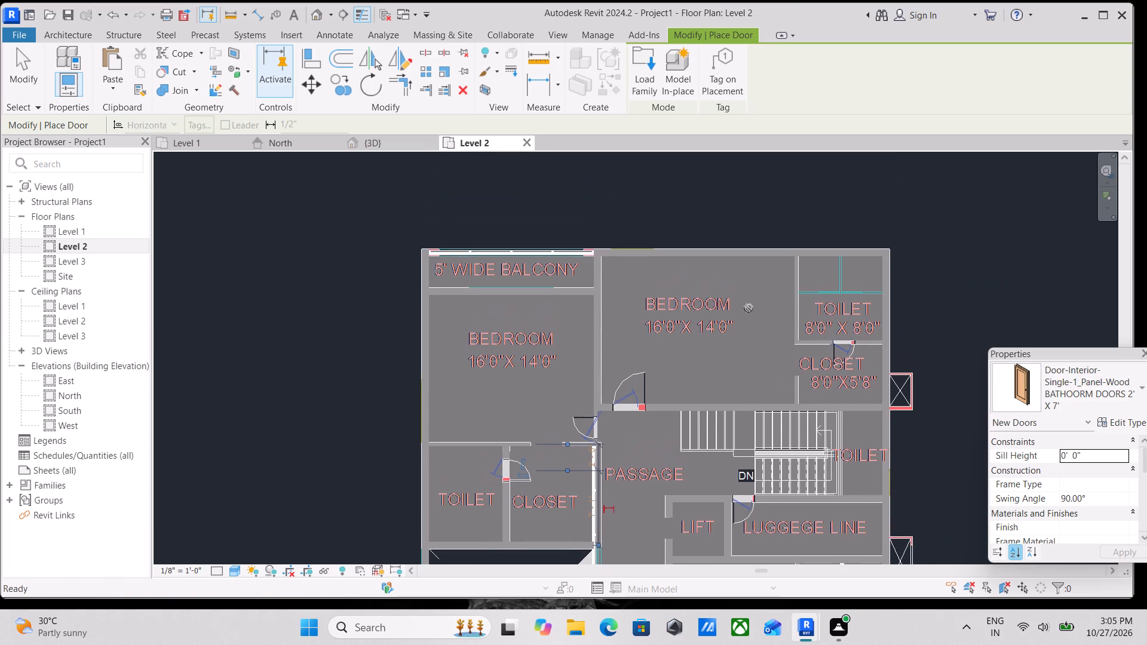
middle_click_drag(749, 308, 748, 309)
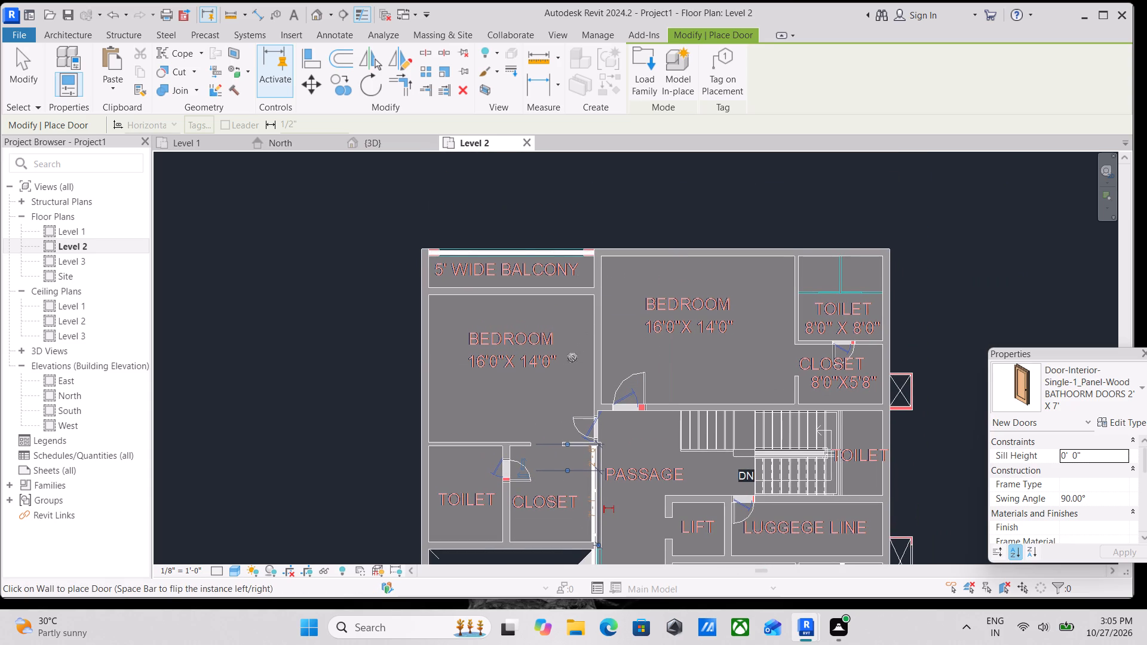
middle_click_drag(576, 356, 618, 248)
middle_click_drag(608, 422, 645, 179)
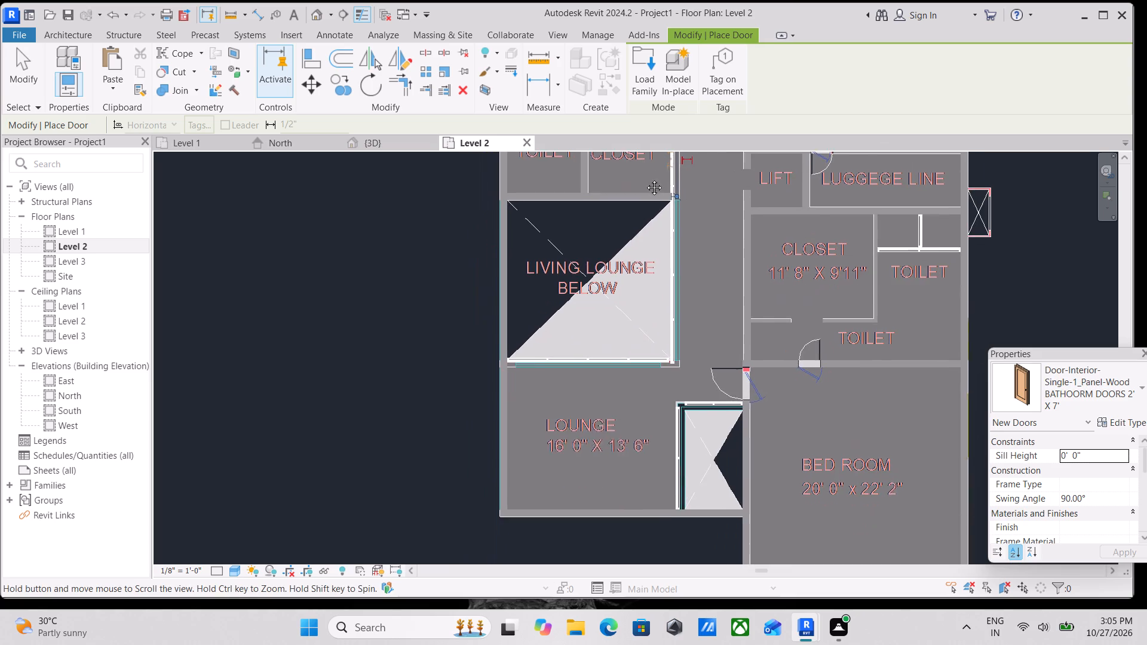
middle_click_drag(645, 179, 645, 177)
scroll(677, 284, "down", 3)
key("Escape")
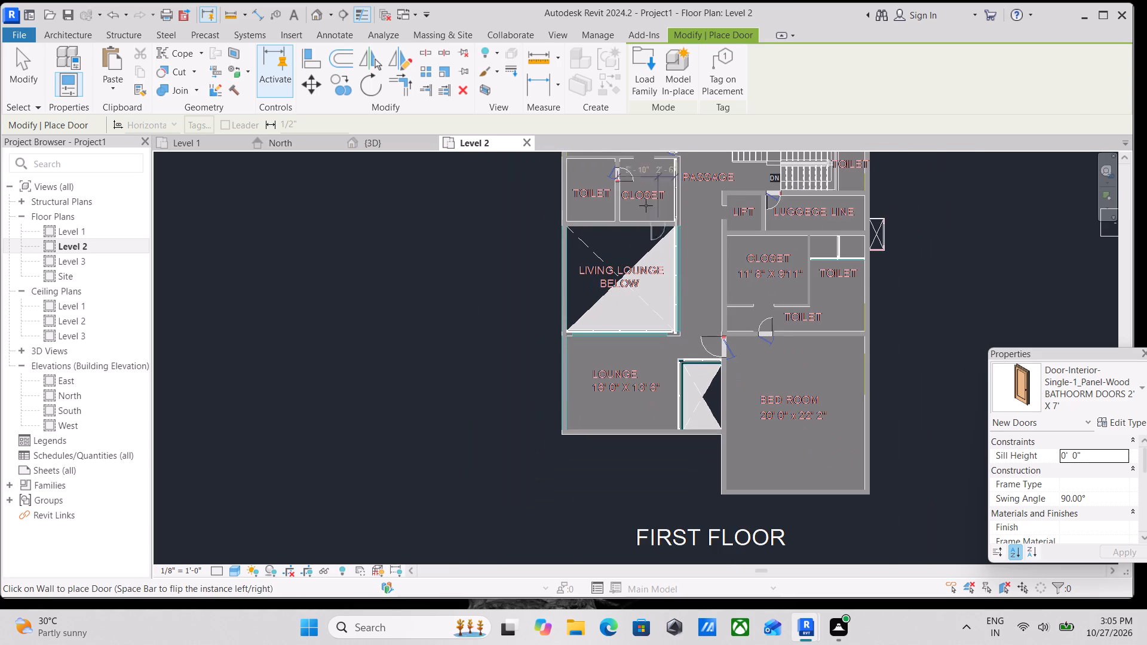
key("Escape")
key("Escape")
Check the villa's upper floor walls and doors in the 3D view.
left_click(373, 148)
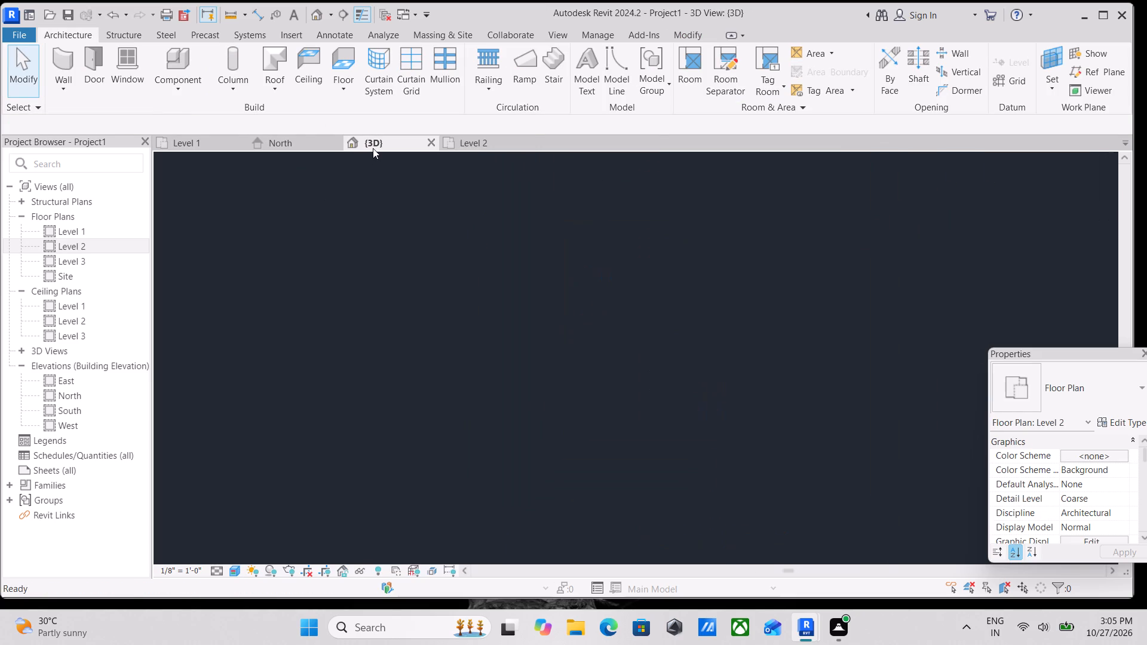
scroll(591, 320, "down", 4)
middle_click_drag(611, 353, 760, 161, "shift")
middle_click_drag(732, 331, 783, 351, "shift")
scroll(811, 269, "down", 1, "shift")
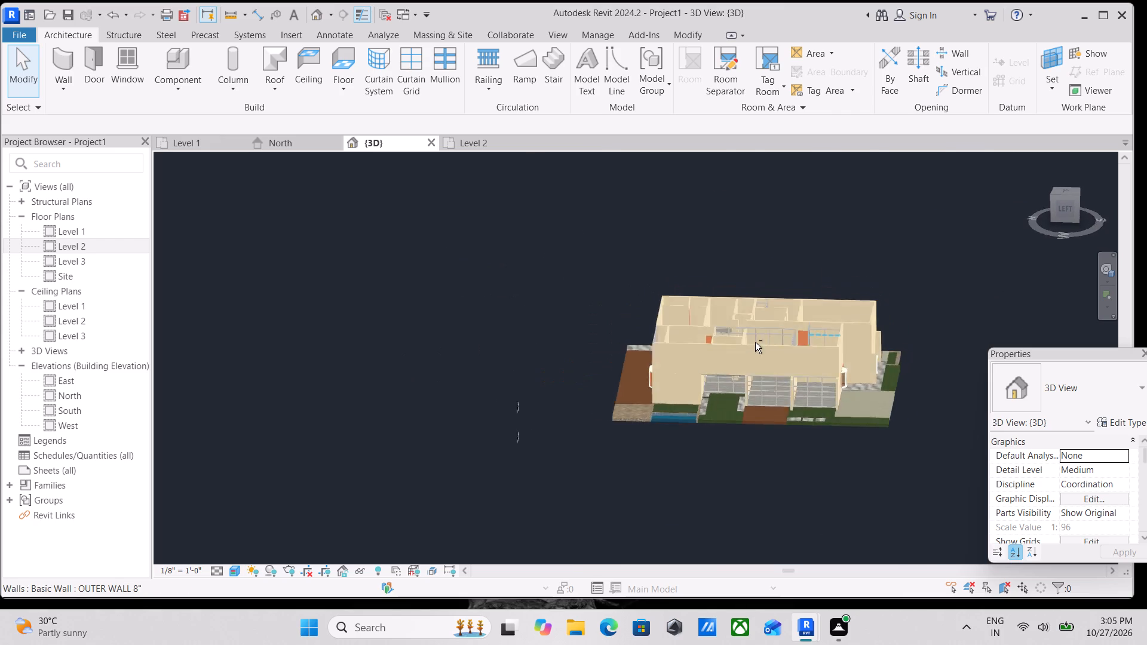
Set the visual style of the Level 1 floor plan to Wireframe.
left_click(198, 146)
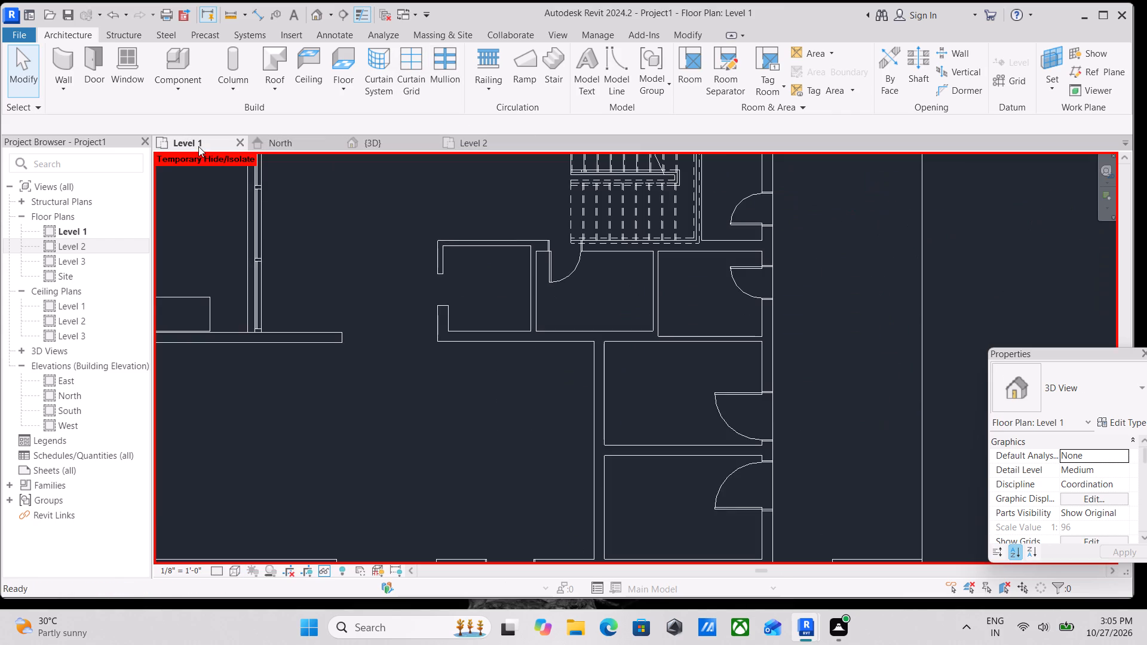
scroll(410, 226, "down", 5)
middle_click_drag(423, 223, 725, 288)
scroll(597, 291, "down", 3)
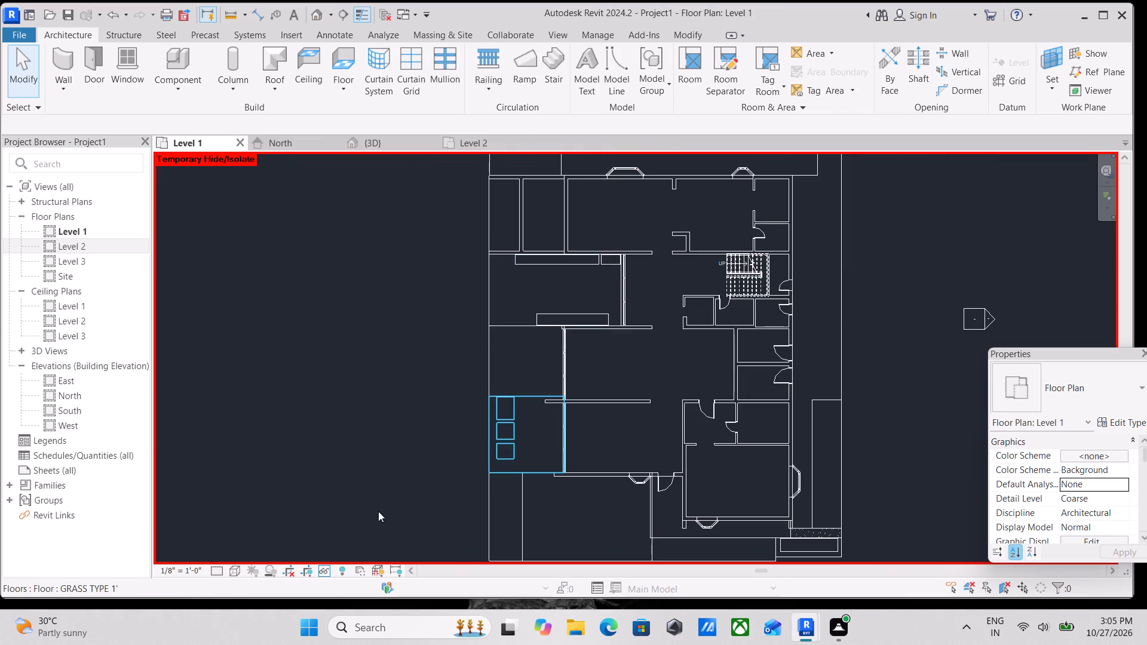
left_click(237, 573)
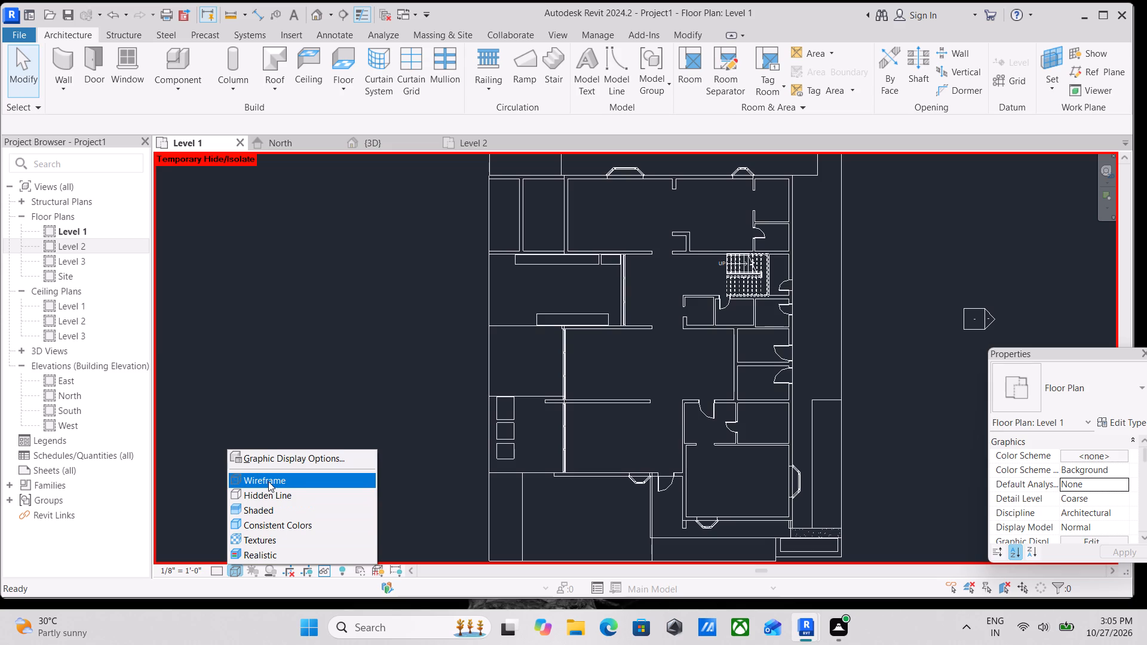
left_click(272, 486)
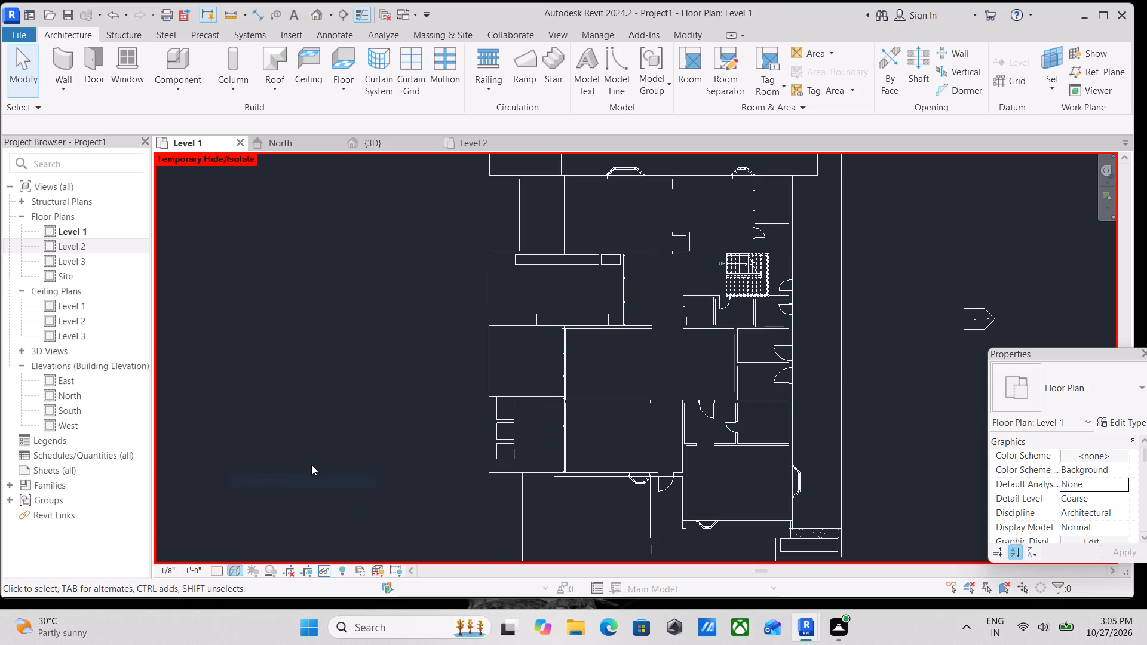
Reset the temporary hide/isolate in the Level 1 floor plan.
scroll(609, 383, "down", 1)
middle_click_drag(611, 382, 719, 309)
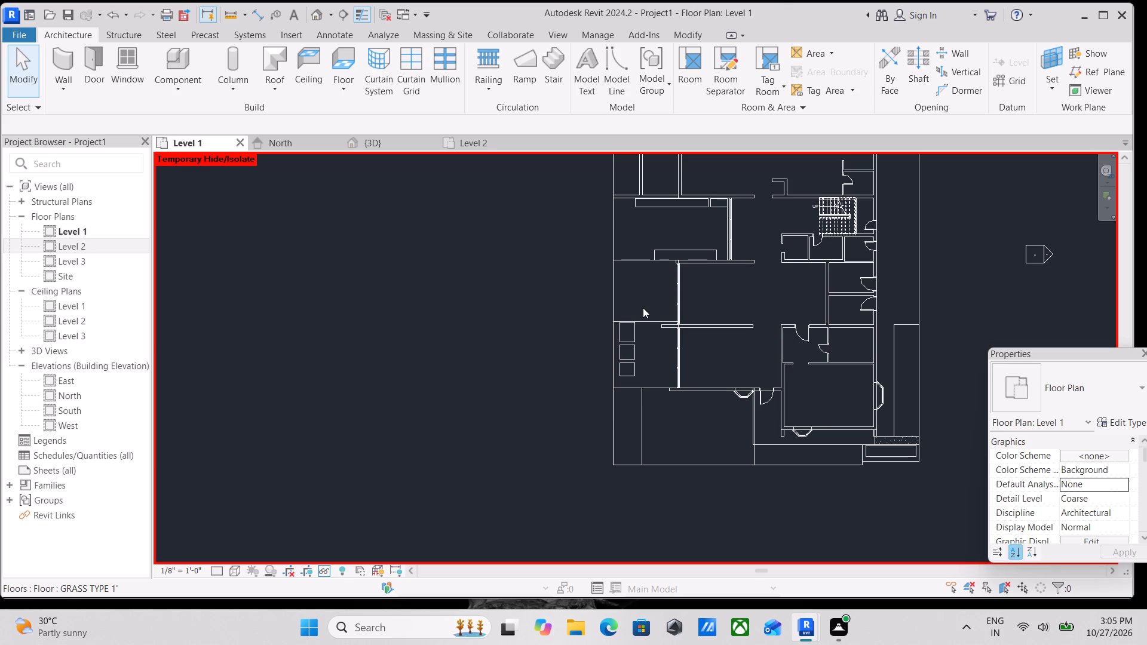
scroll(658, 299, "up", 1)
middle_click_drag(658, 299, 630, 346)
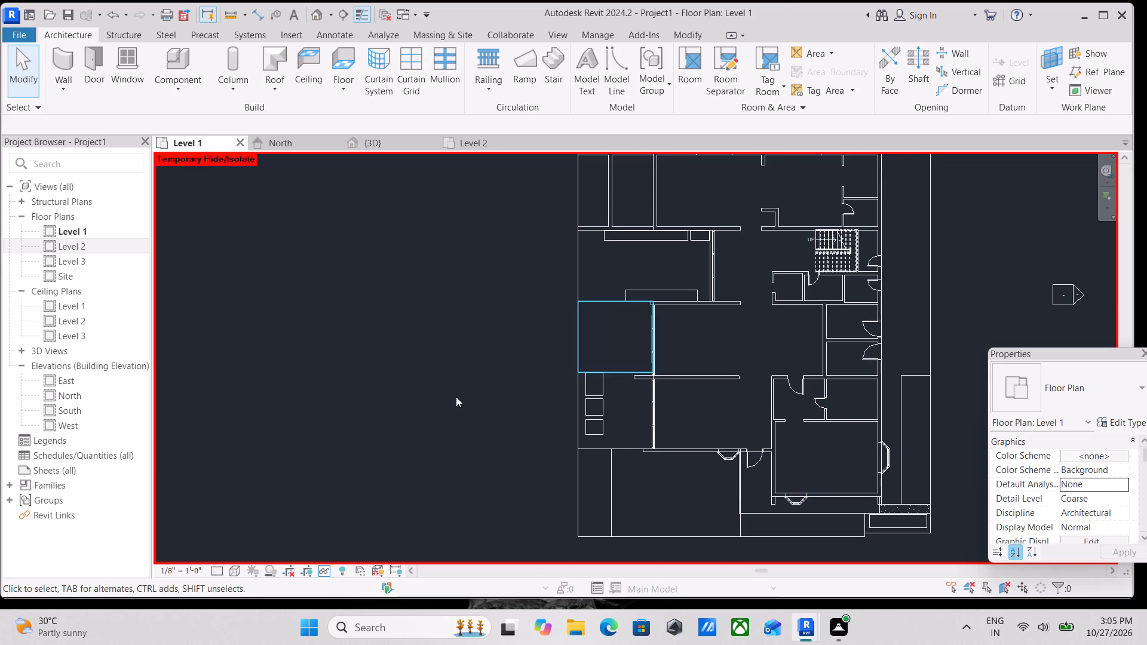
key("h")
key("r")
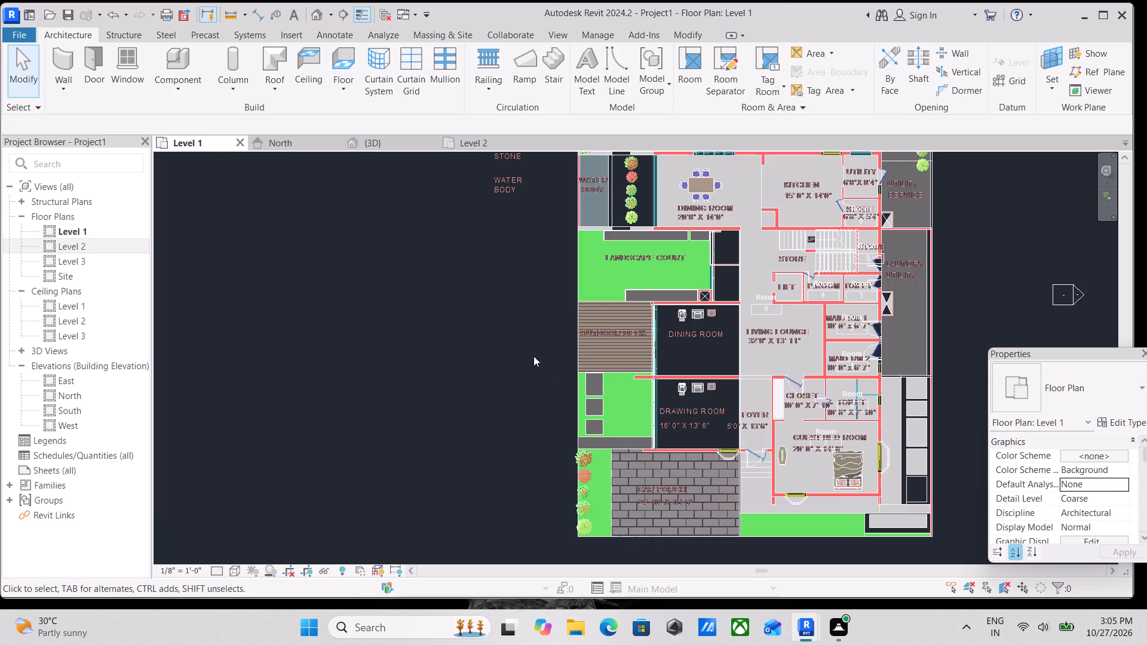
Examine the Level 1 plan around the dining room, kitchen, deck and landscape court against the imported CAD drawing.
scroll(586, 342, "down", 1)
middle_click_drag(587, 342, 561, 354)
scroll(646, 232, "up", 2)
middle_click_drag(646, 232, 644, 238)
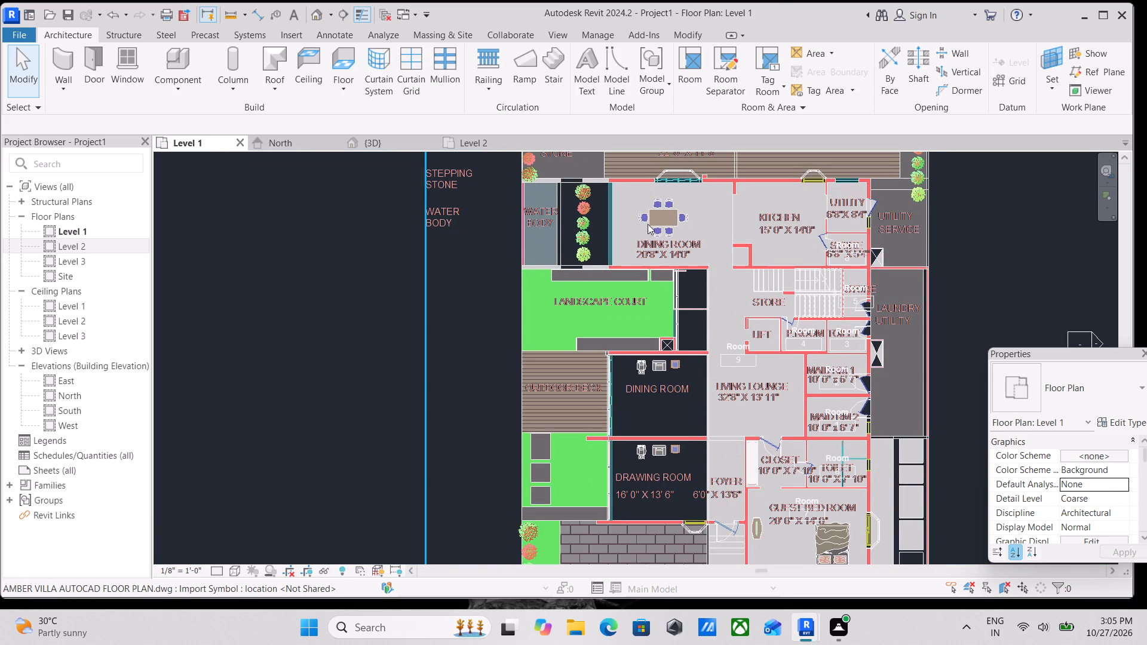
middle_click_drag(637, 199, 632, 296)
middle_click_drag(644, 237, 624, 319)
scroll(660, 285, "up", 3)
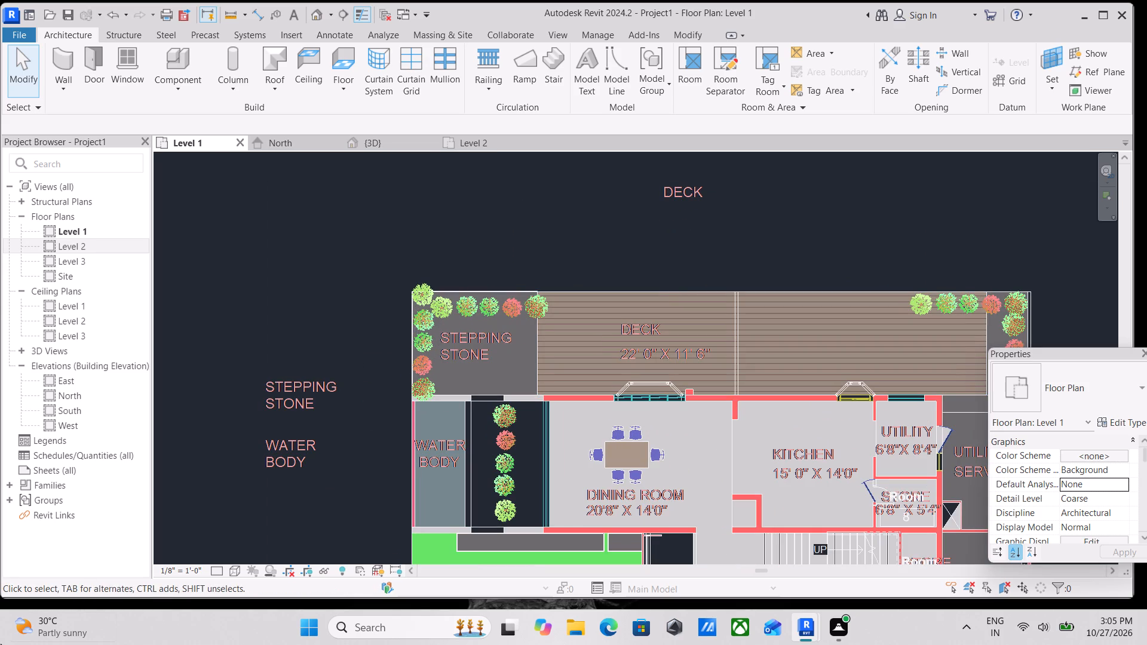
scroll(338, 406, "down", 2)
middle_click_drag(387, 367, 394, 327)
scroll(322, 371, "down", 3)
scroll(465, 347, "down", 1)
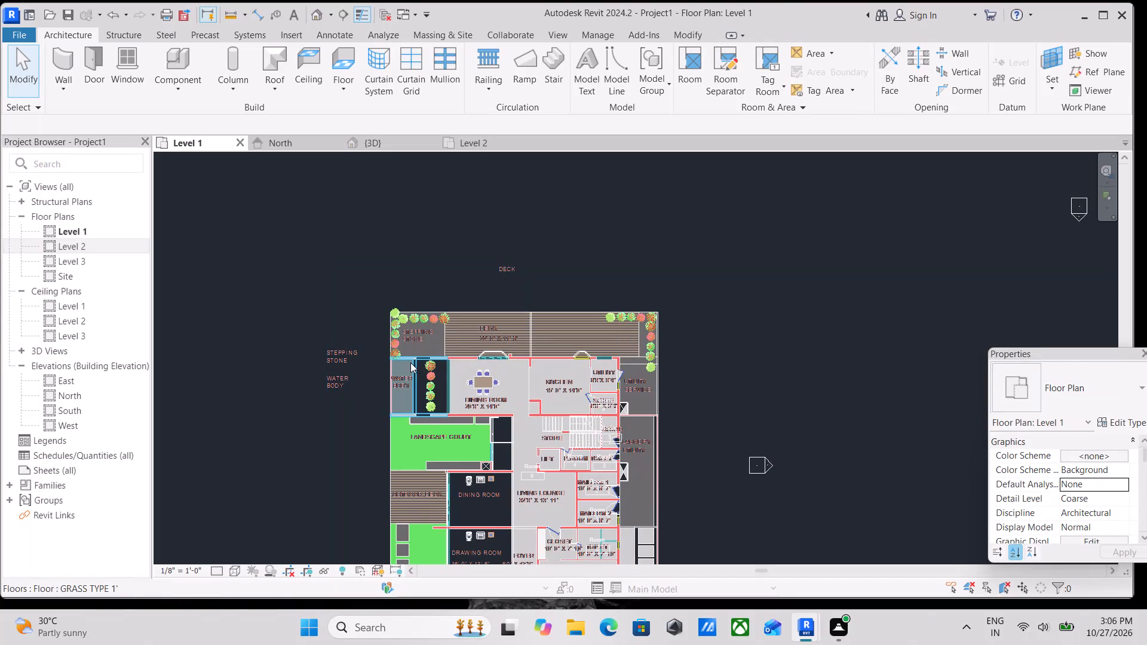
Examine the Level 1 plan from the guest bedroom and car porch up to the deck, dining room, kitchen and utility areas.
scroll(333, 393, "down", 3)
middle_click_drag(350, 383, 513, 312)
scroll(576, 420, "up", 4)
middle_click_drag(577, 438, 641, 316)
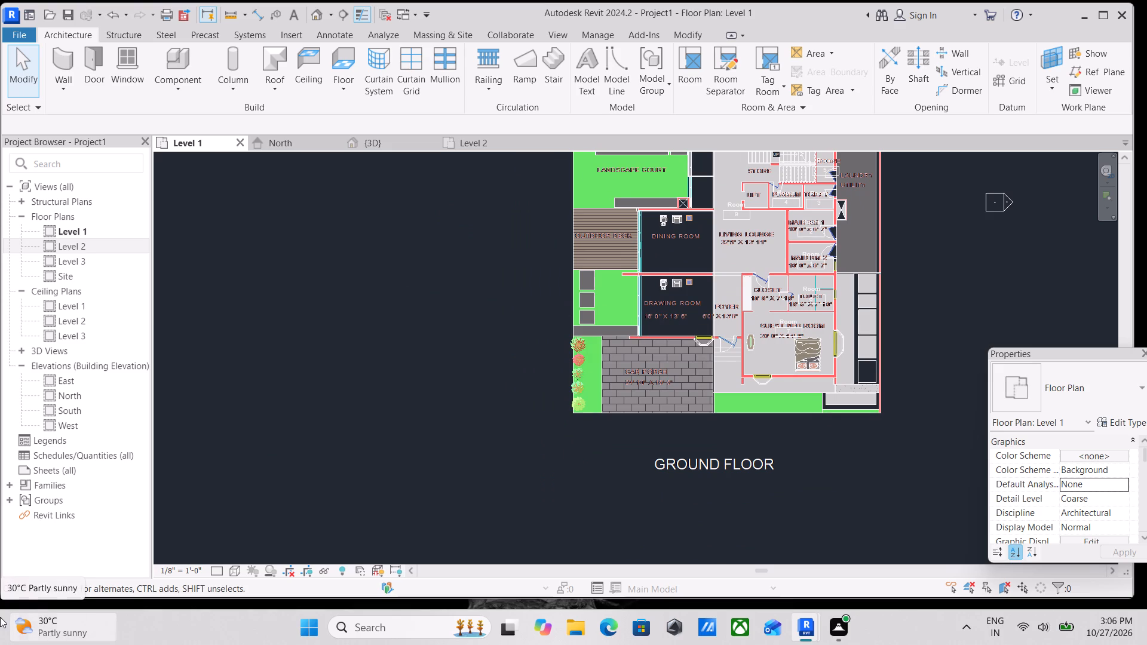
scroll(0, 617, "down", 2)
scroll(30, 593, "up", 1)
scroll(74, 571, "down", 1)
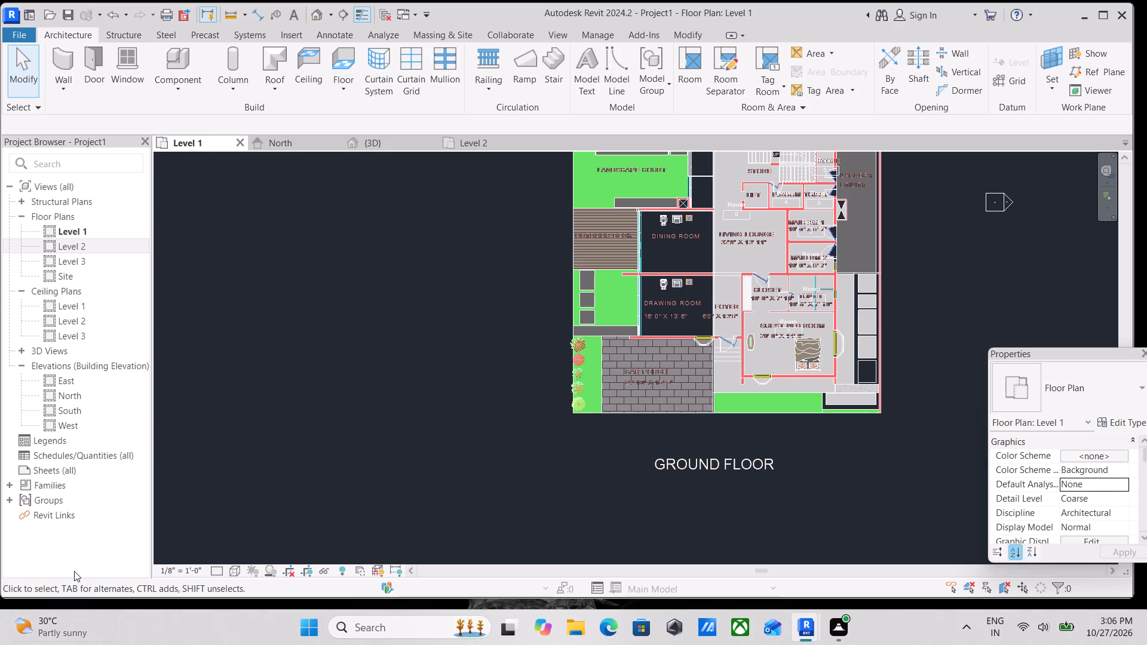
middle_click_drag(74, 571, 85, 644)
middle_click_drag(714, 294, 684, 357)
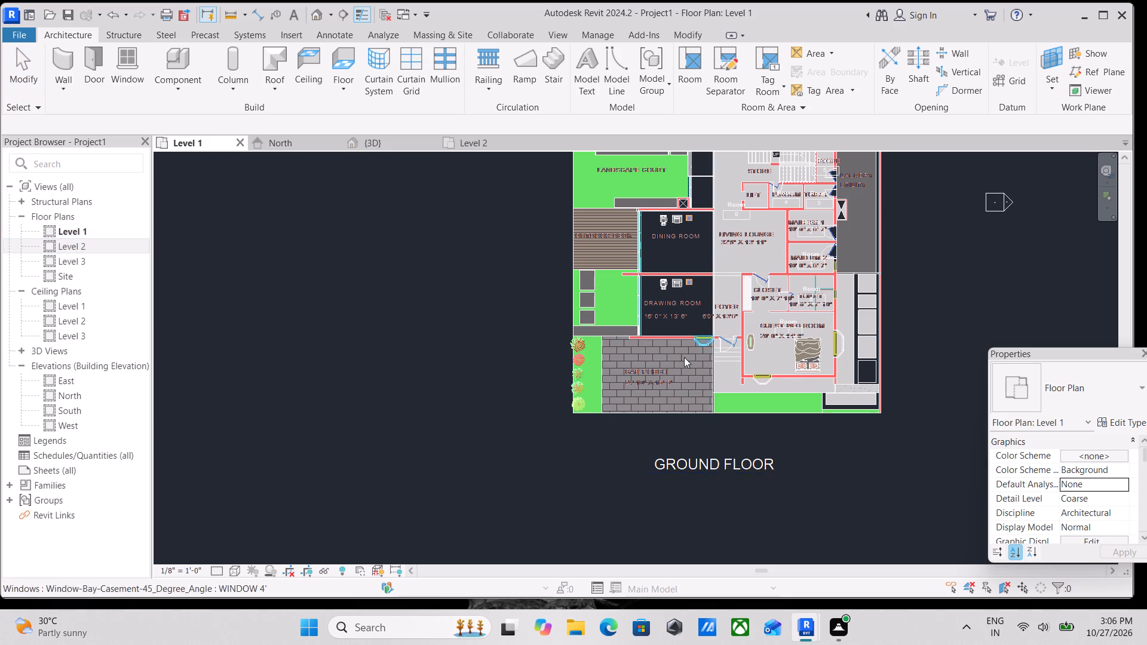
middle_click_drag(684, 357, 679, 370)
middle_click_drag(681, 267, 677, 300)
scroll(652, 215, "up", 2)
middle_click_drag(652, 214, 581, 383)
scroll(627, 290, "up", 1)
scroll(556, 225, "up", 1)
middle_click_drag(530, 224, 525, 317)
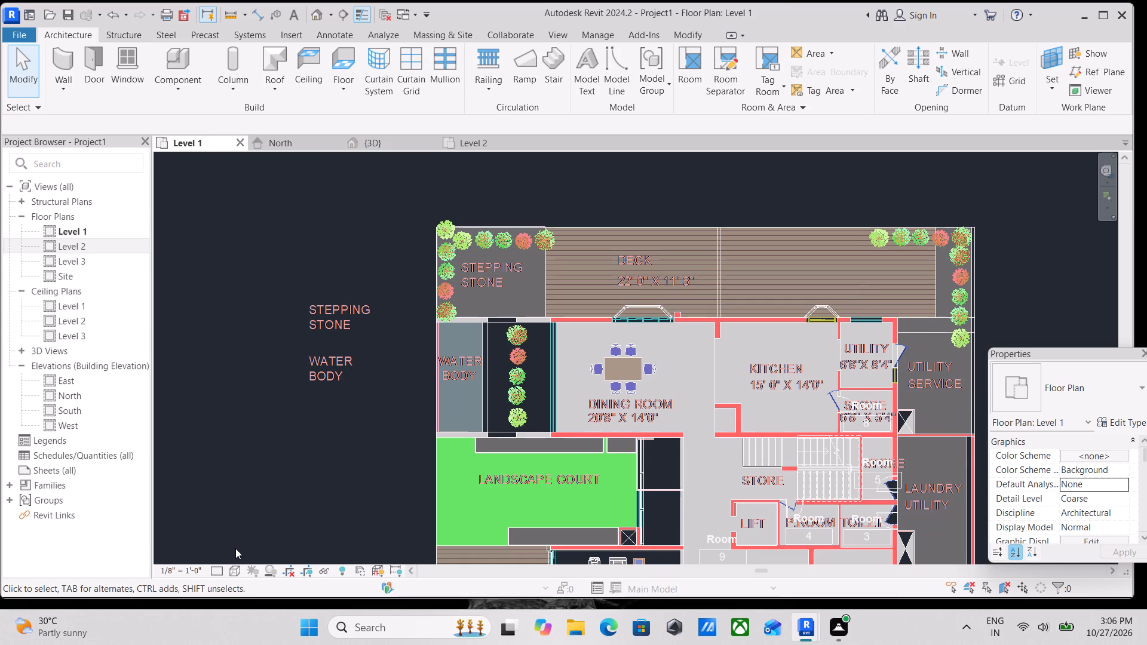
scroll(506, 290, "up", 2)
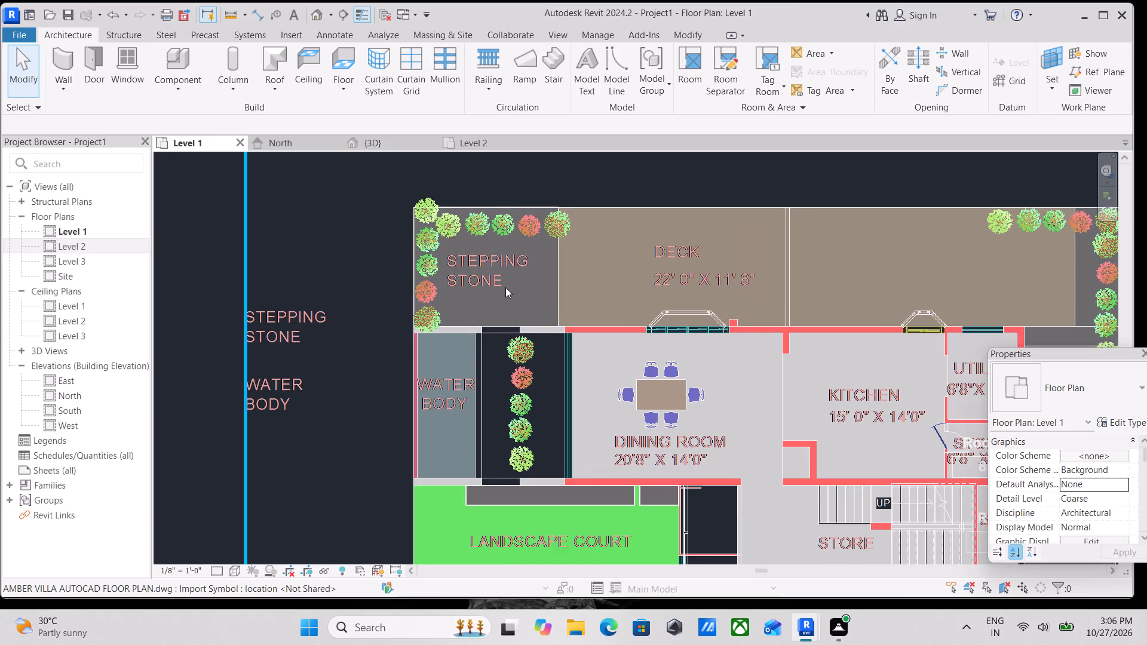
scroll(496, 278, "up", 1)
middle_click_drag(496, 278, 476, 318)
middle_click_drag(783, 339, 639, 301)
scroll(768, 349, "up", 1)
middle_click_drag(755, 348, 645, 291)
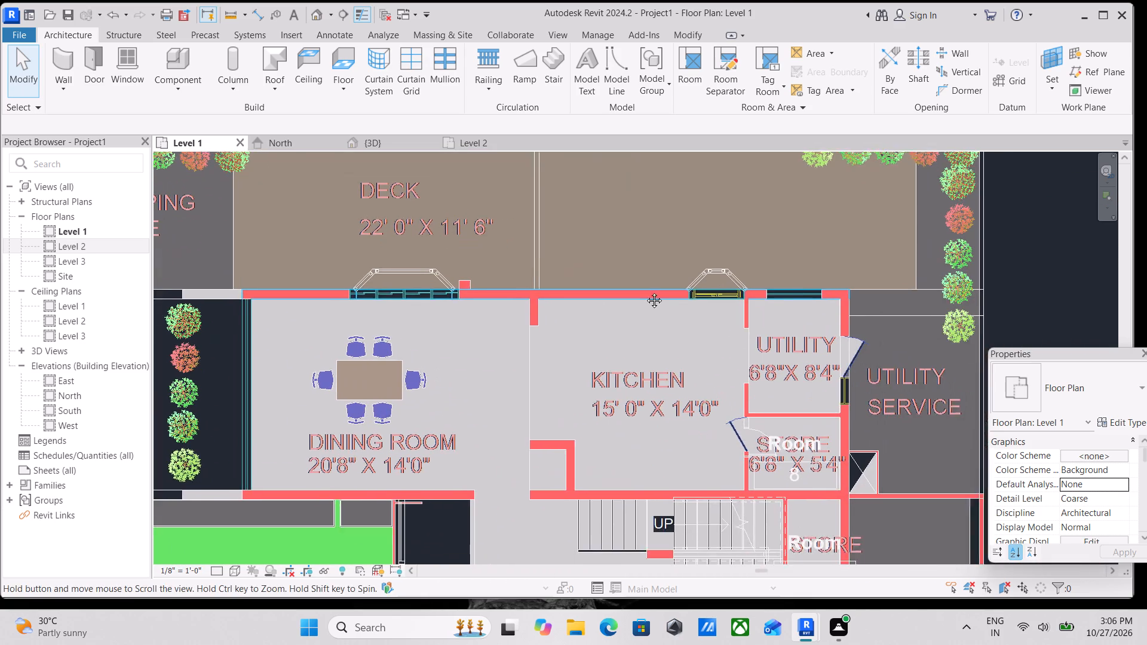
middle_click_drag(645, 291, 674, 279)
scroll(461, 340, "down", 1)
middle_click_drag(455, 328, 541, 262)
scroll(507, 283, "down", 1)
middle_click_drag(506, 281, 550, 215)
scroll(554, 256, "down", 2)
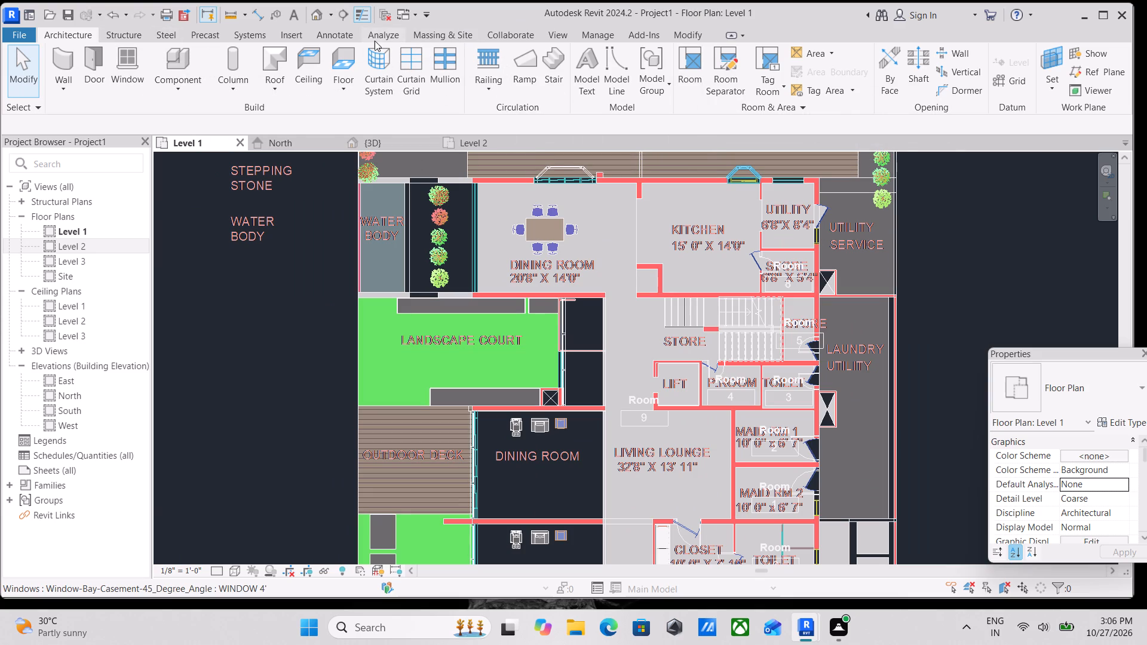
Start loading a family and browse to the beds folder inside the SHUBHAM CITY library in Documents.
left_click(297, 35)
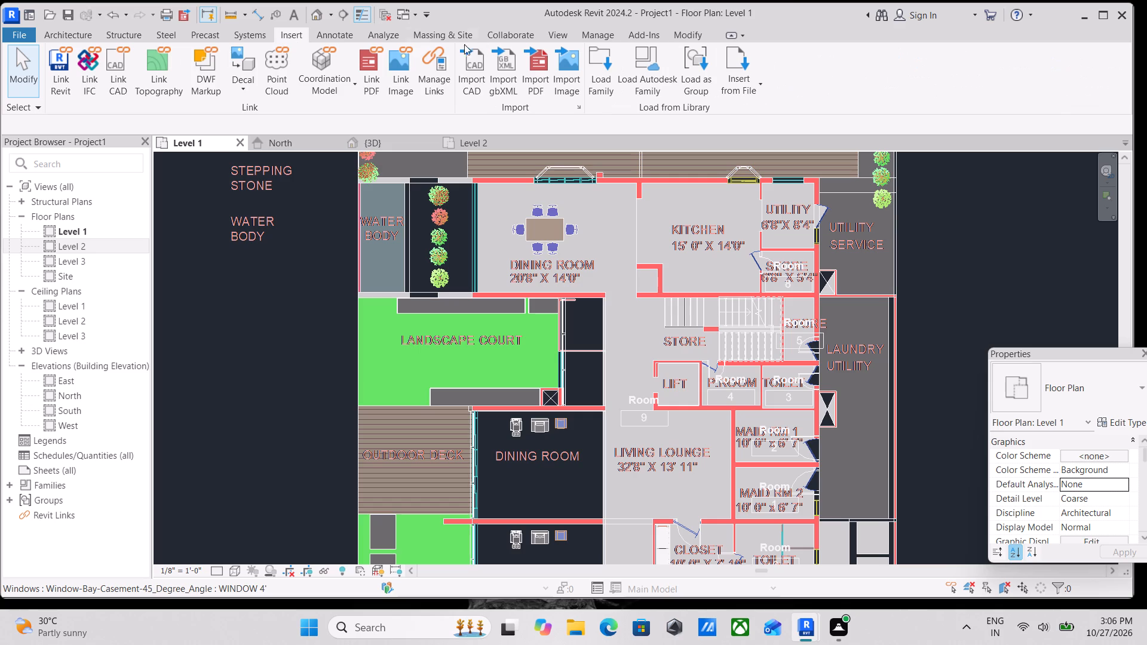
left_click(605, 71)
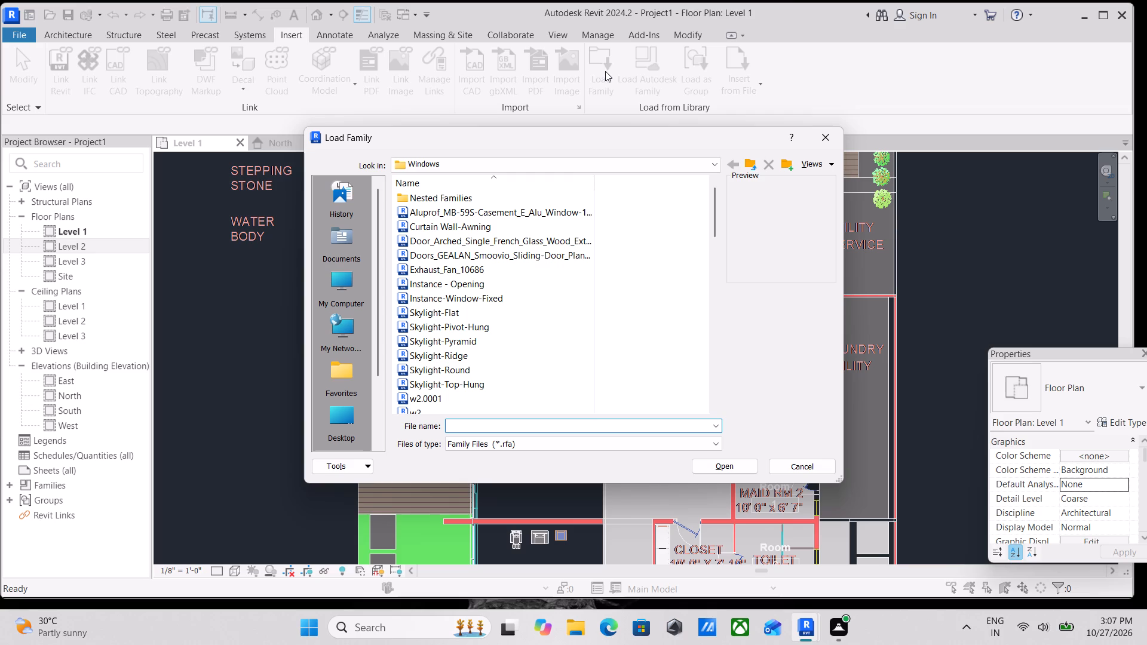
scroll(467, 244, "down", 1)
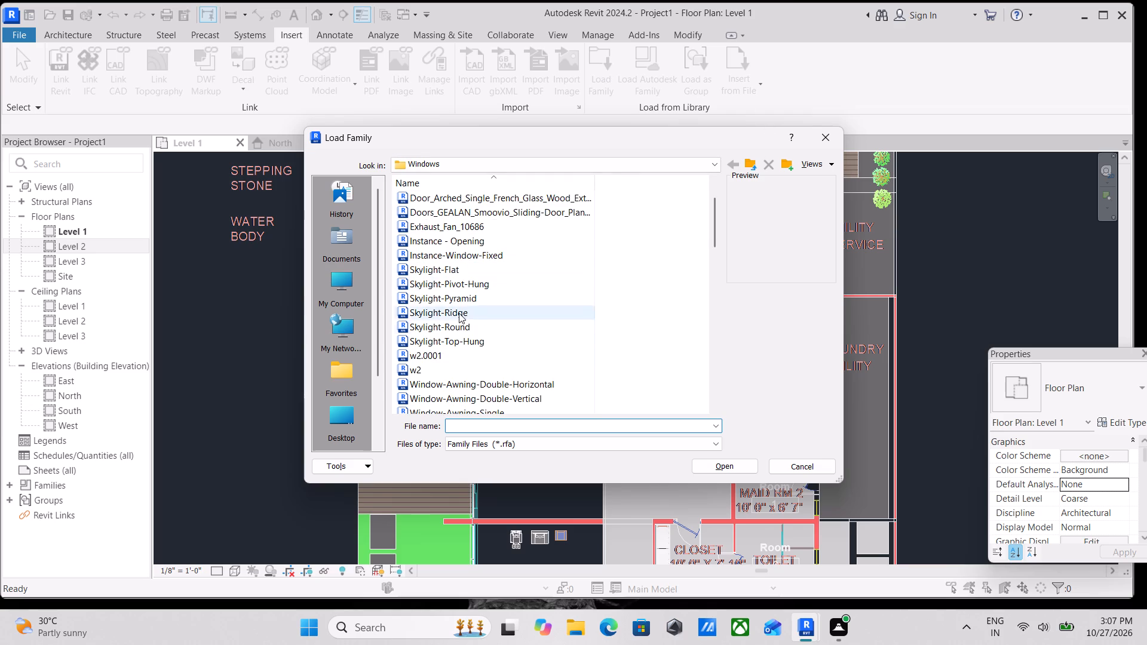
scroll(433, 336, "down", 1)
scroll(413, 330, "up", 3)
scroll(344, 236, "up", 1)
left_click(342, 209)
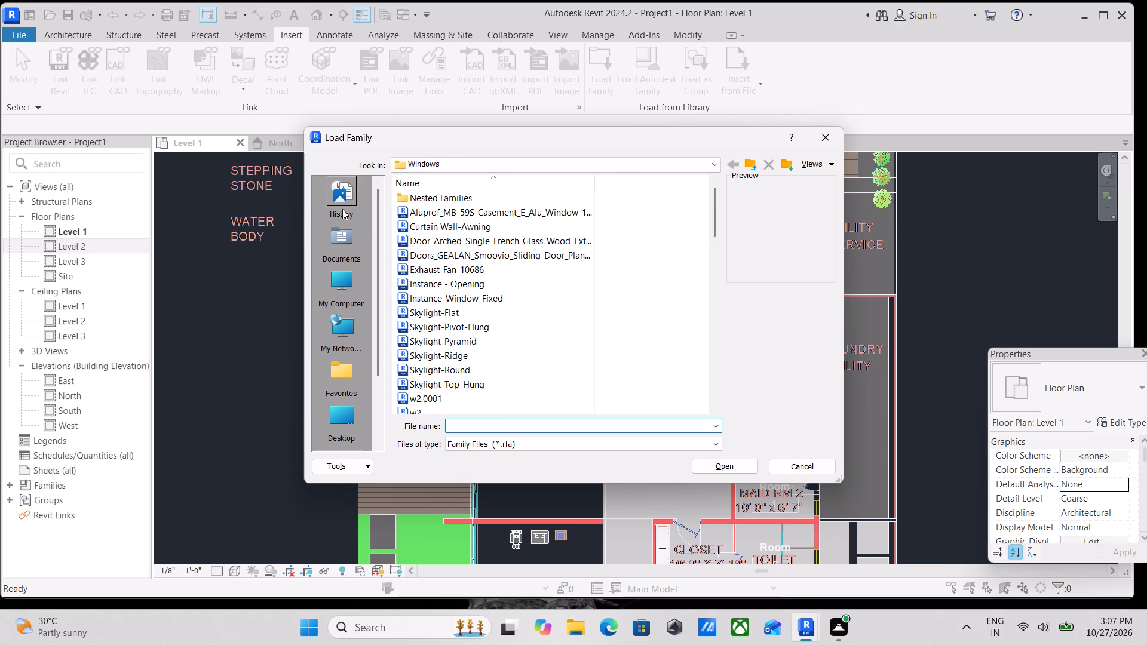
double_click(350, 234)
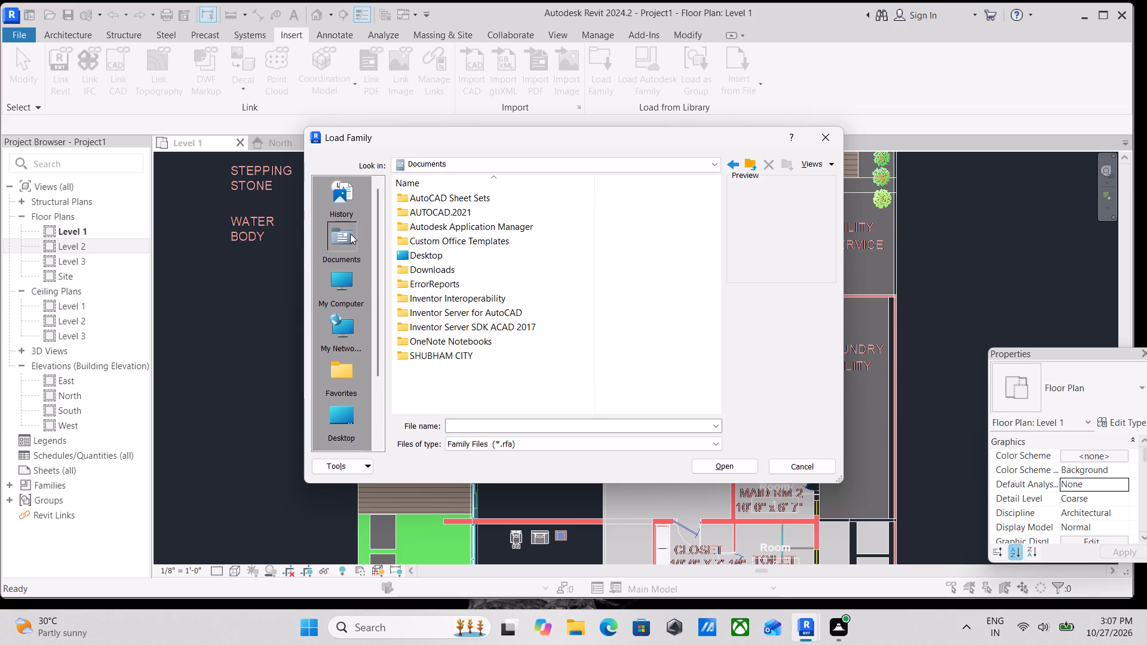
scroll(418, 249, "down", 1)
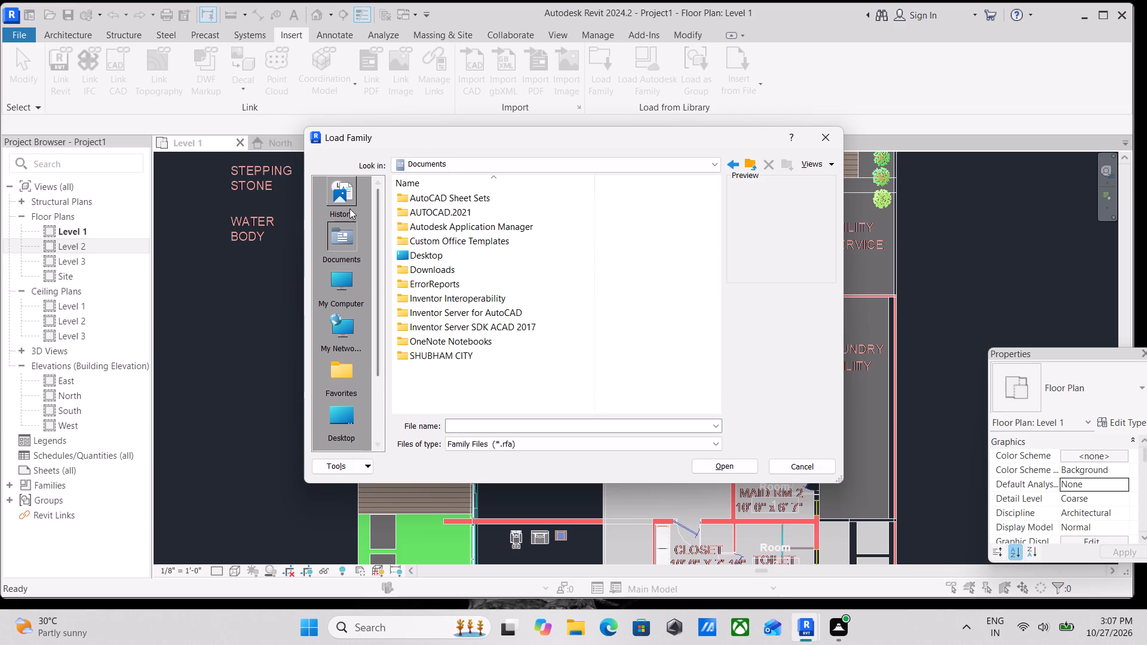
double_click(348, 199)
left_click(330, 244)
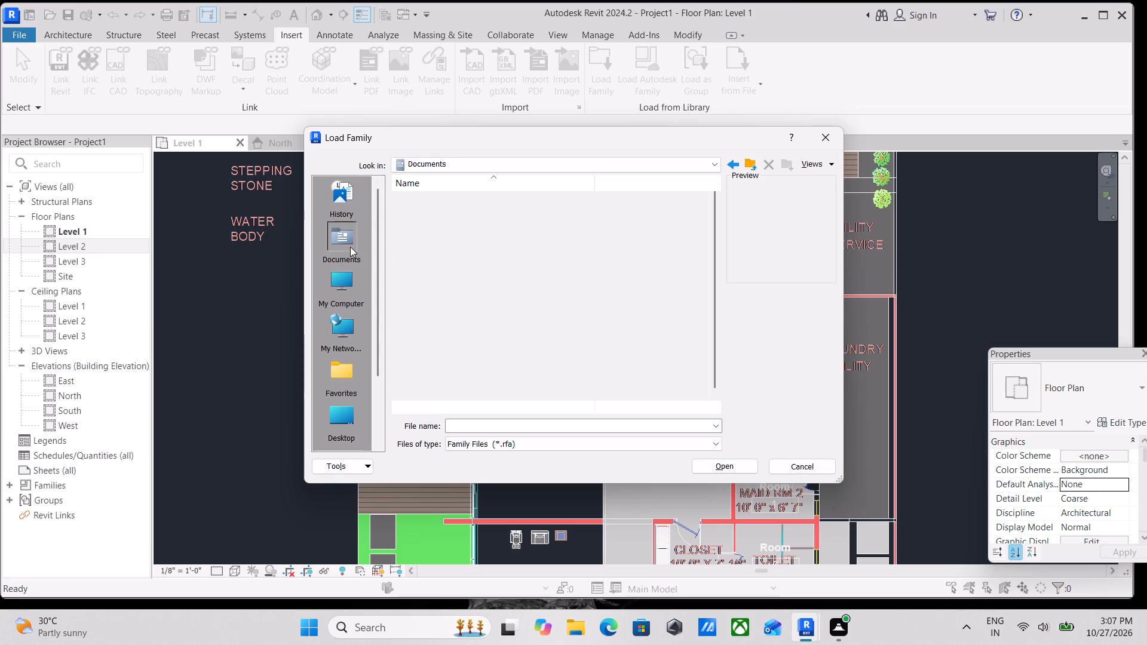
left_click(350, 247)
left_click(350, 247)
scroll(342, 288, "down", 2)
scroll(342, 276, "up", 2)
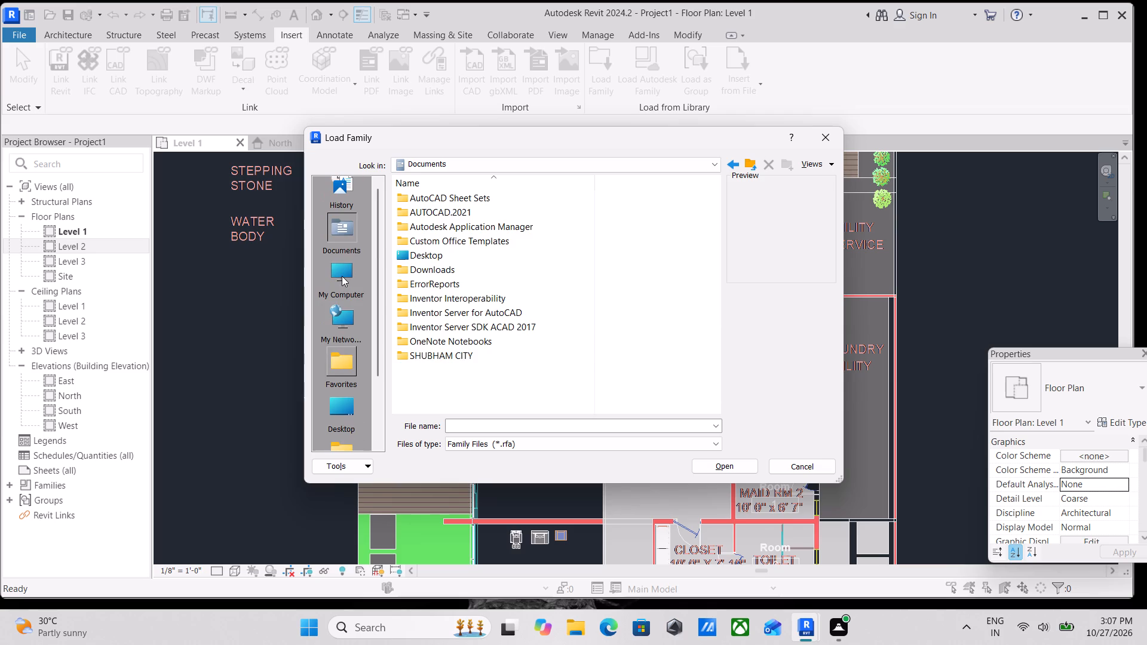
double_click(335, 242)
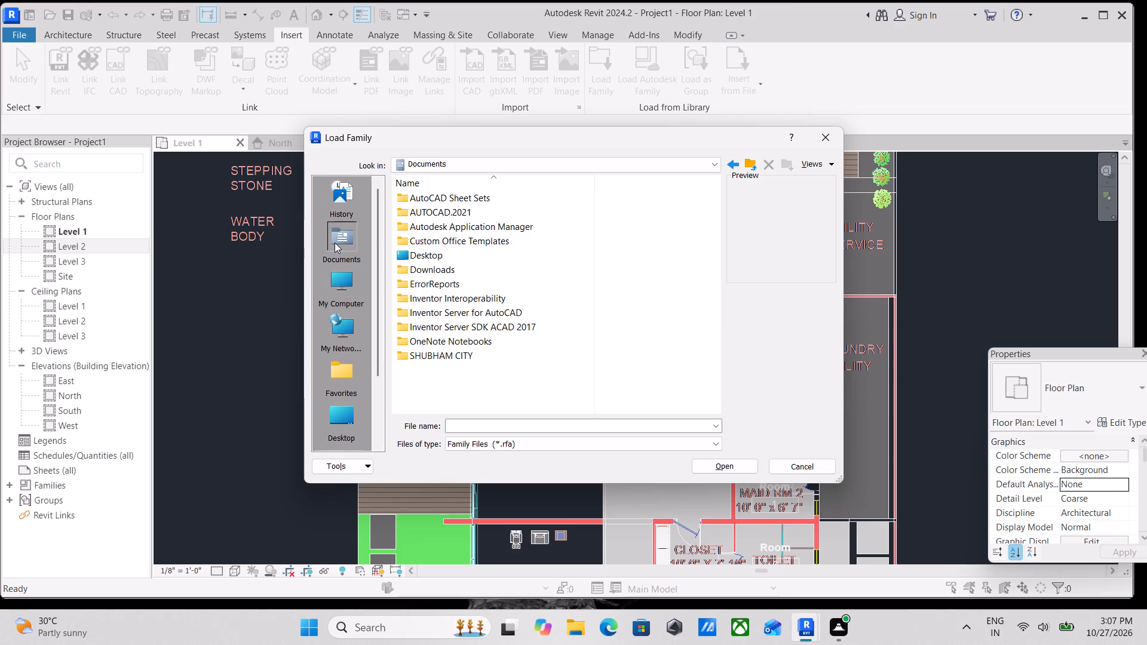
scroll(346, 241, "down", 2)
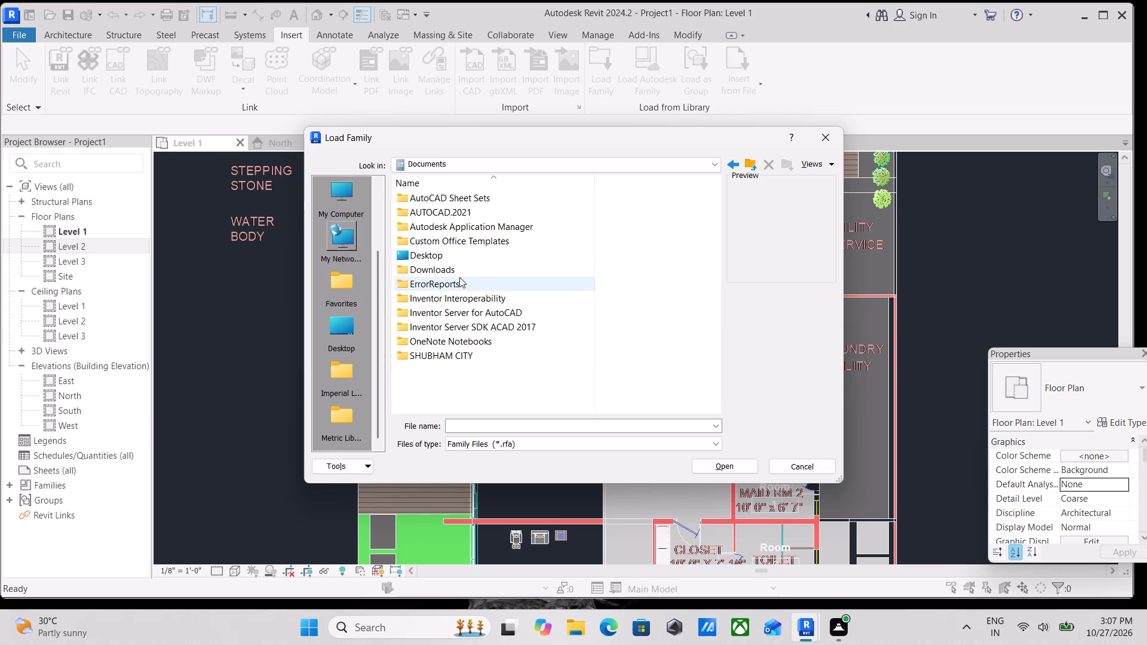
scroll(360, 251, "down", 2)
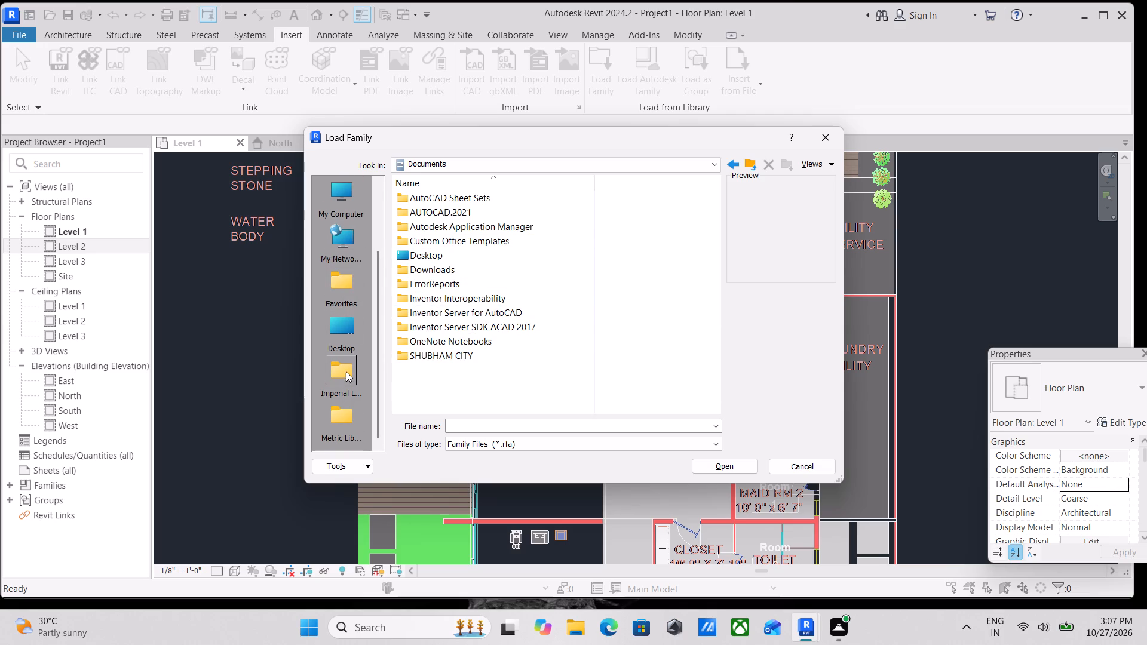
double_click(346, 371)
scroll(432, 272, "up", 4)
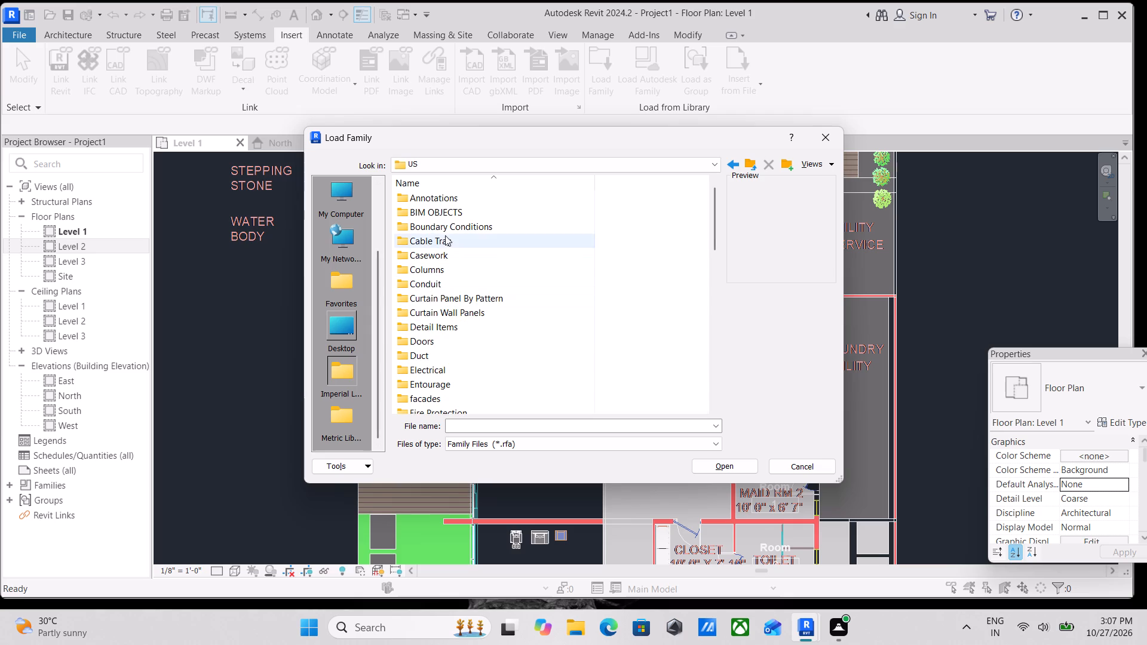
scroll(325, 243, "up", 4)
double_click(336, 242)
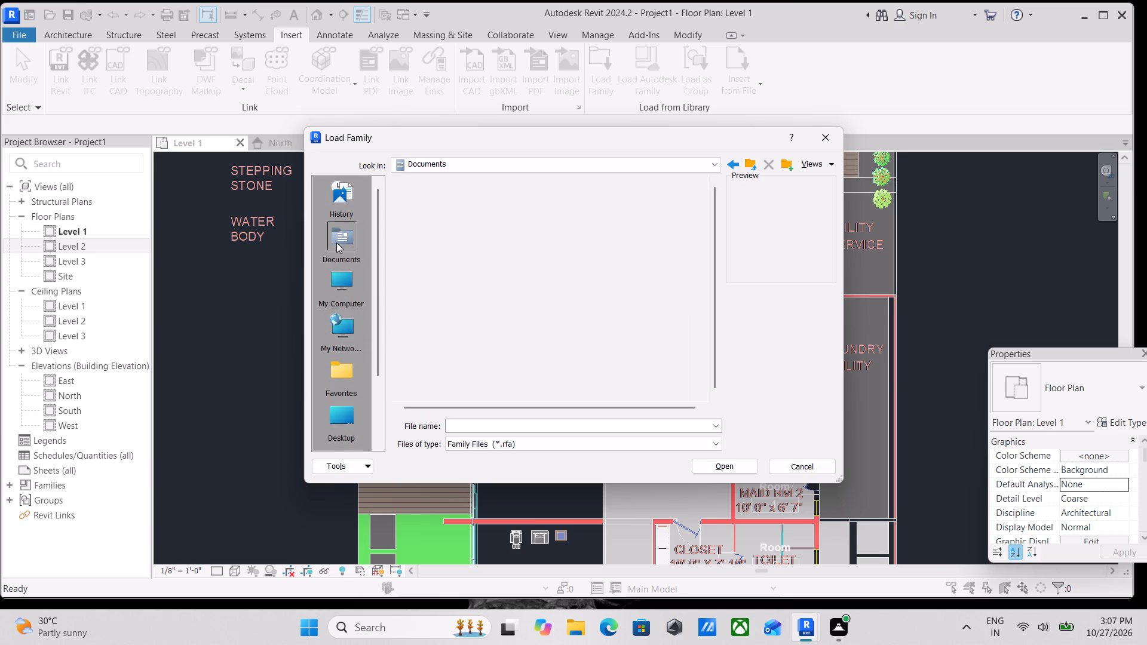
left_click(341, 211)
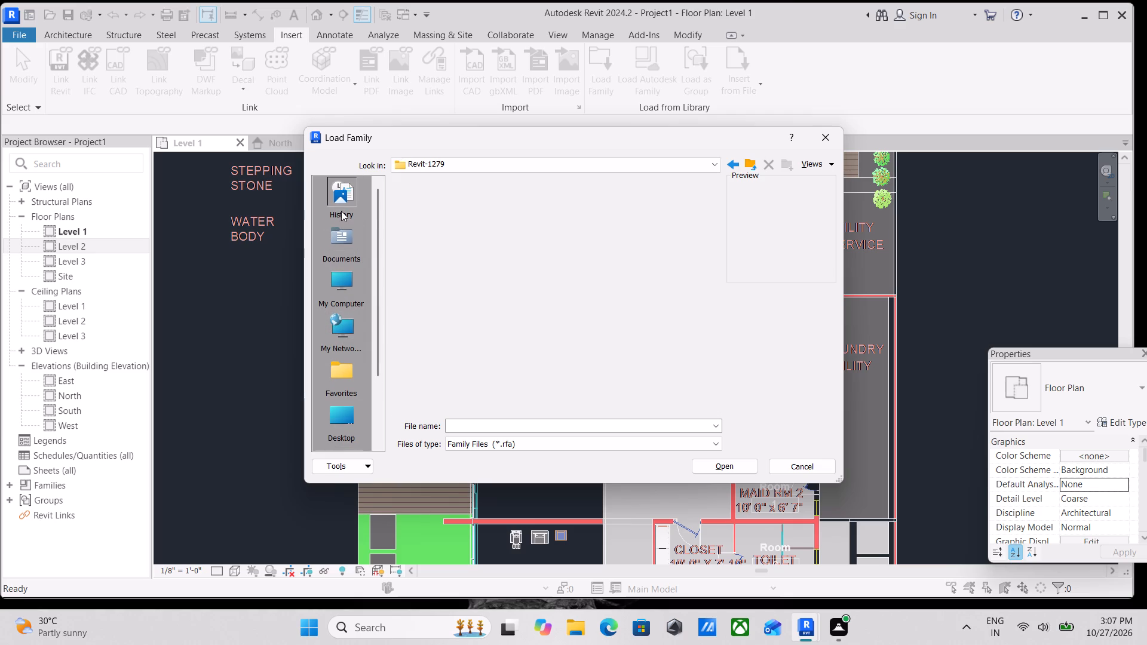
left_click(349, 236)
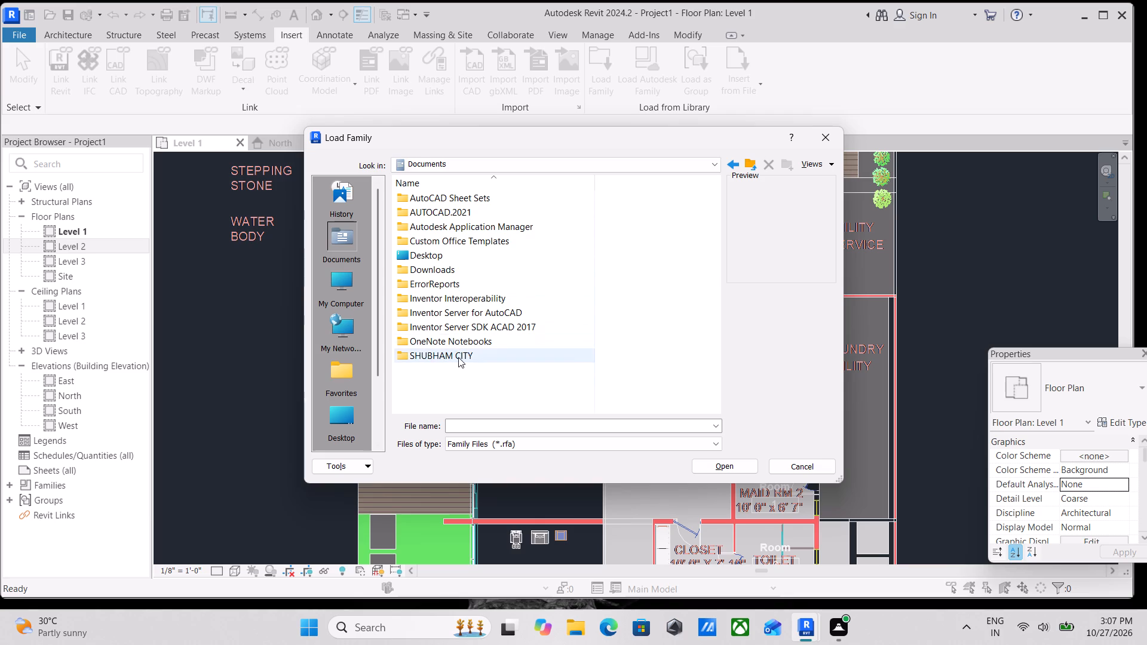
double_click(458, 357)
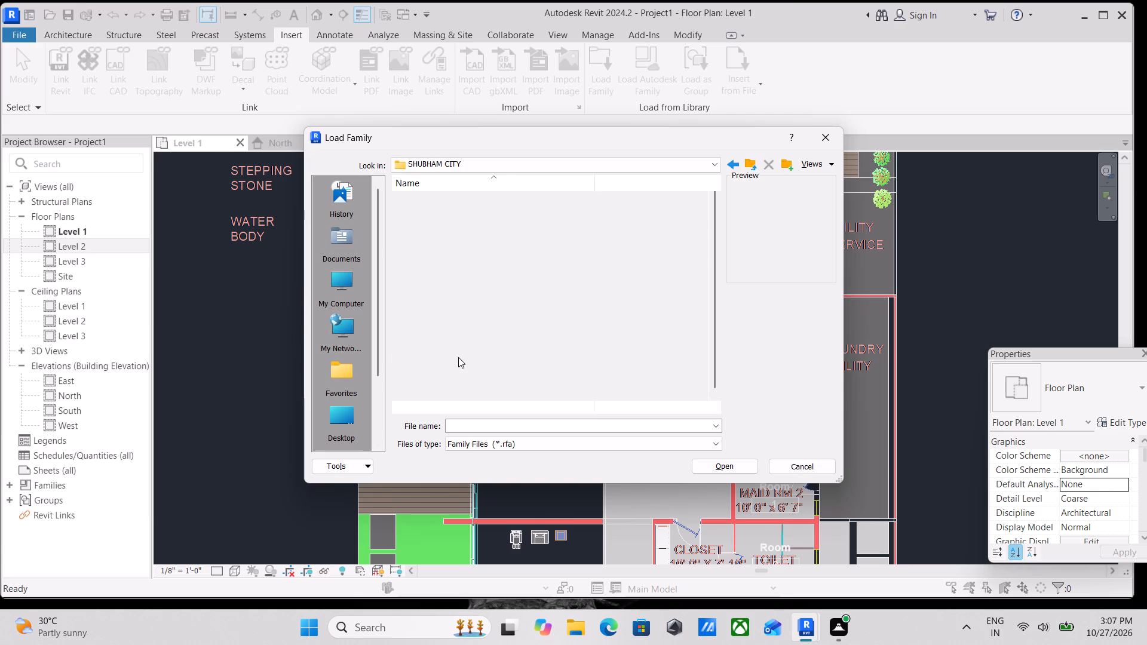
double_click(468, 196)
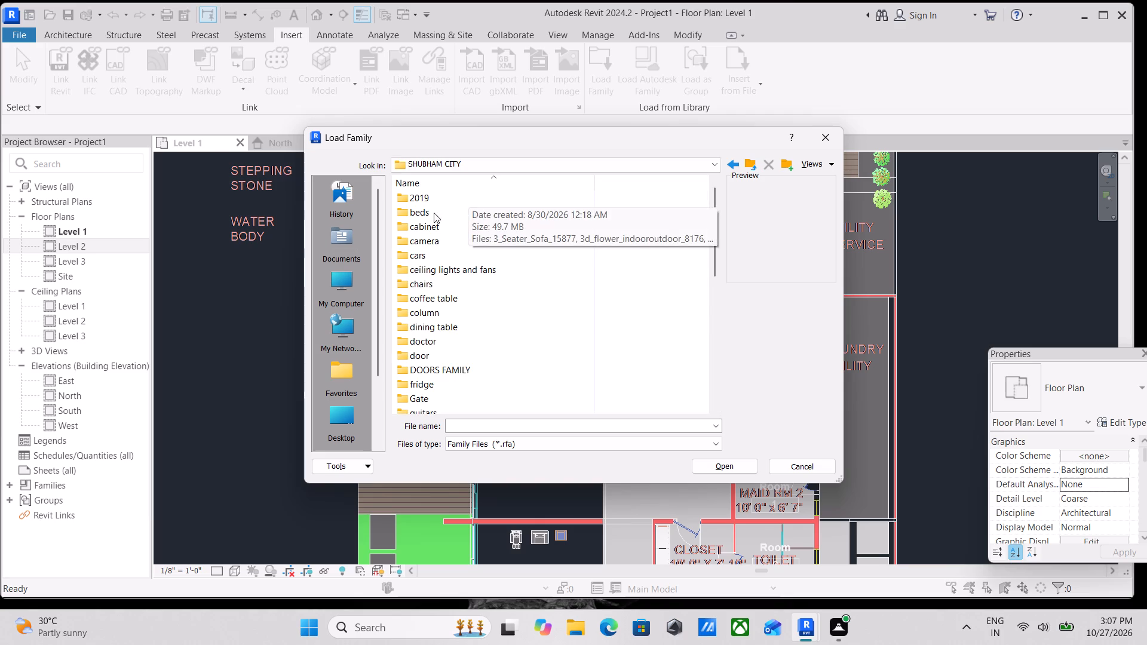
double_click(410, 217)
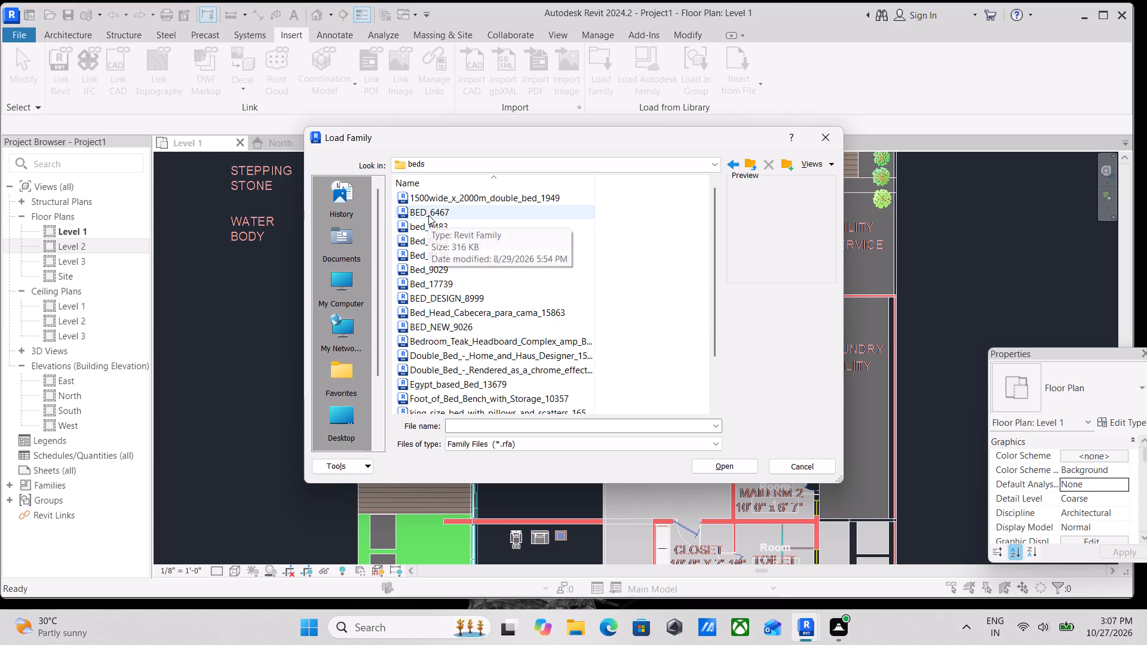
Preview several bed families in the beds folder and load Bed_8136 into the project.
left_click(428, 215)
left_click(428, 228)
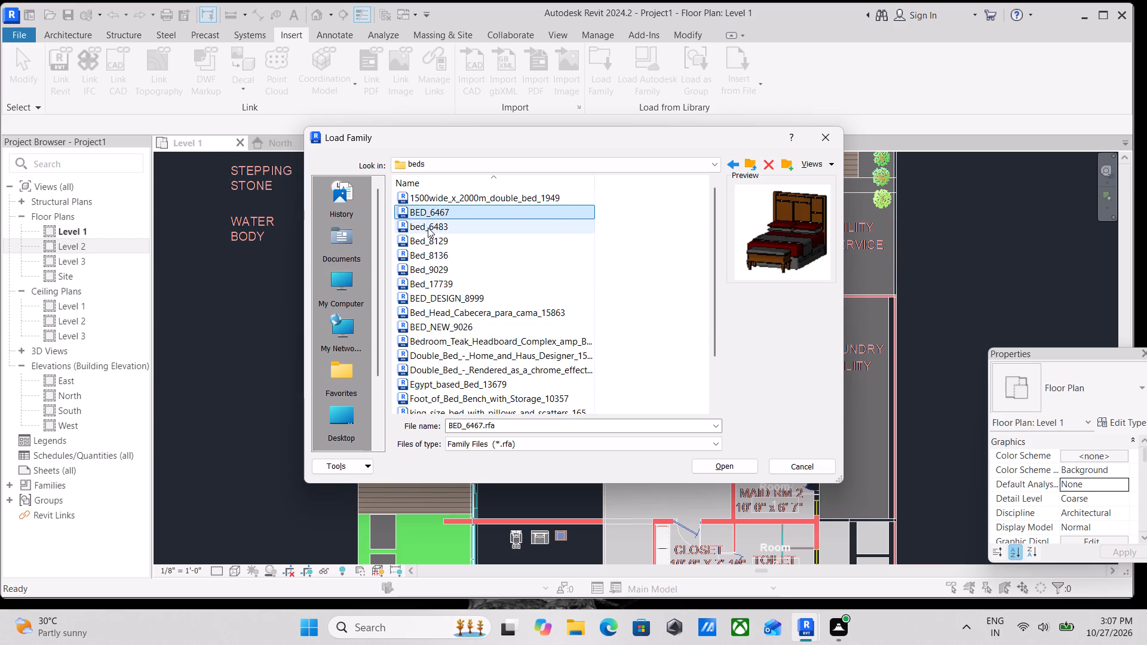
left_click(441, 208)
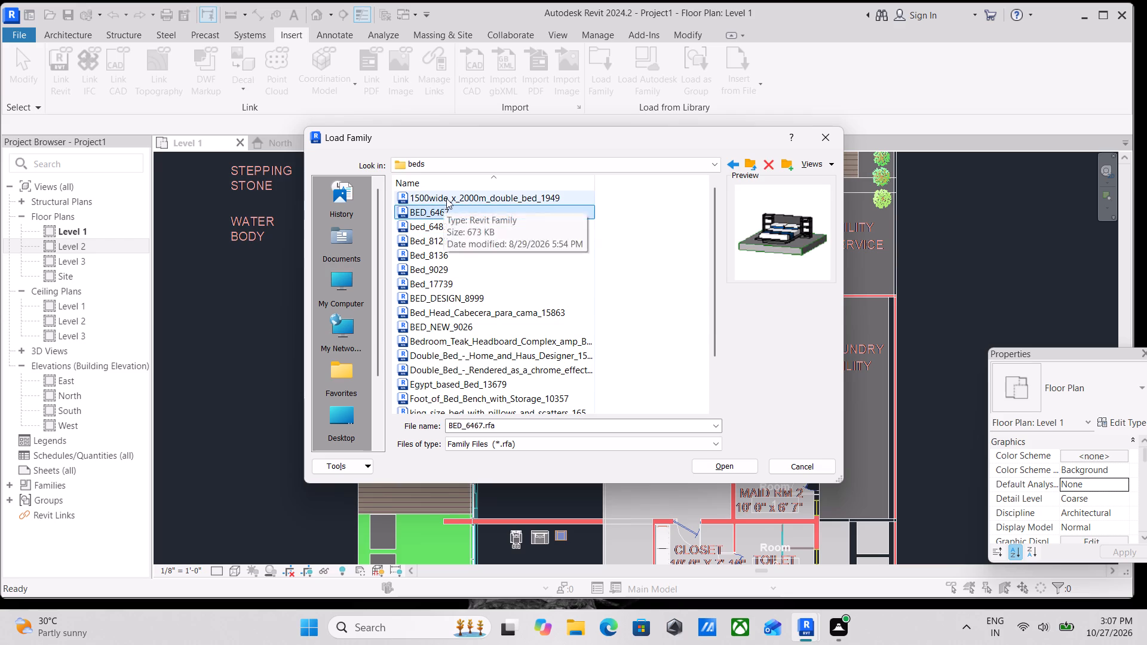
left_click(446, 198)
left_click(451, 257)
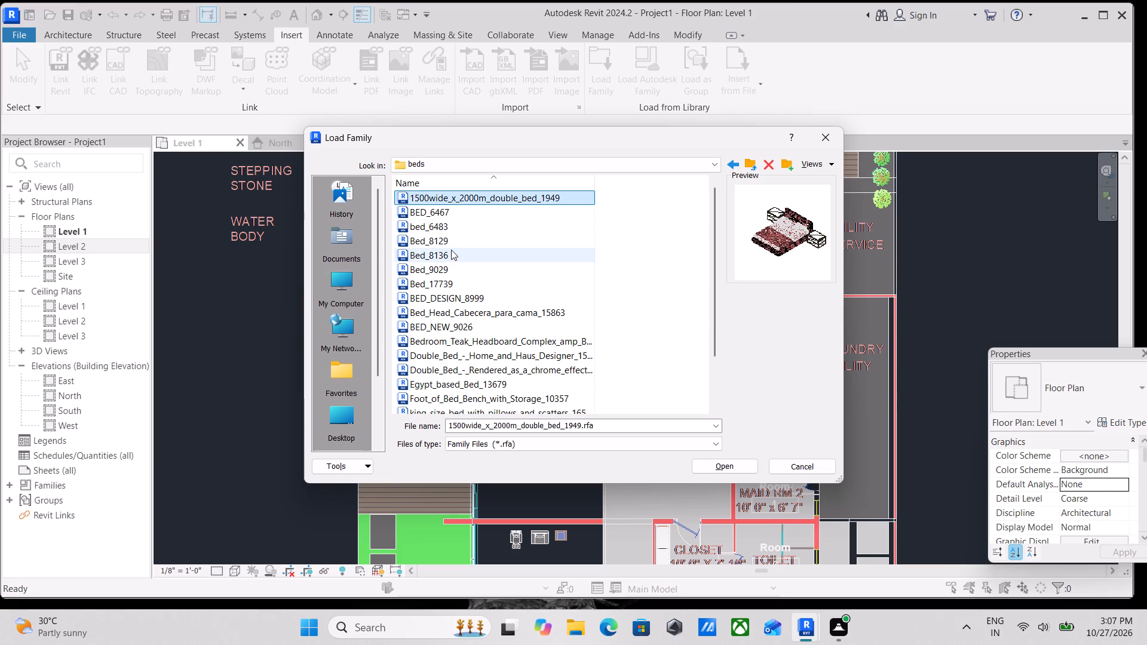
left_click(451, 241)
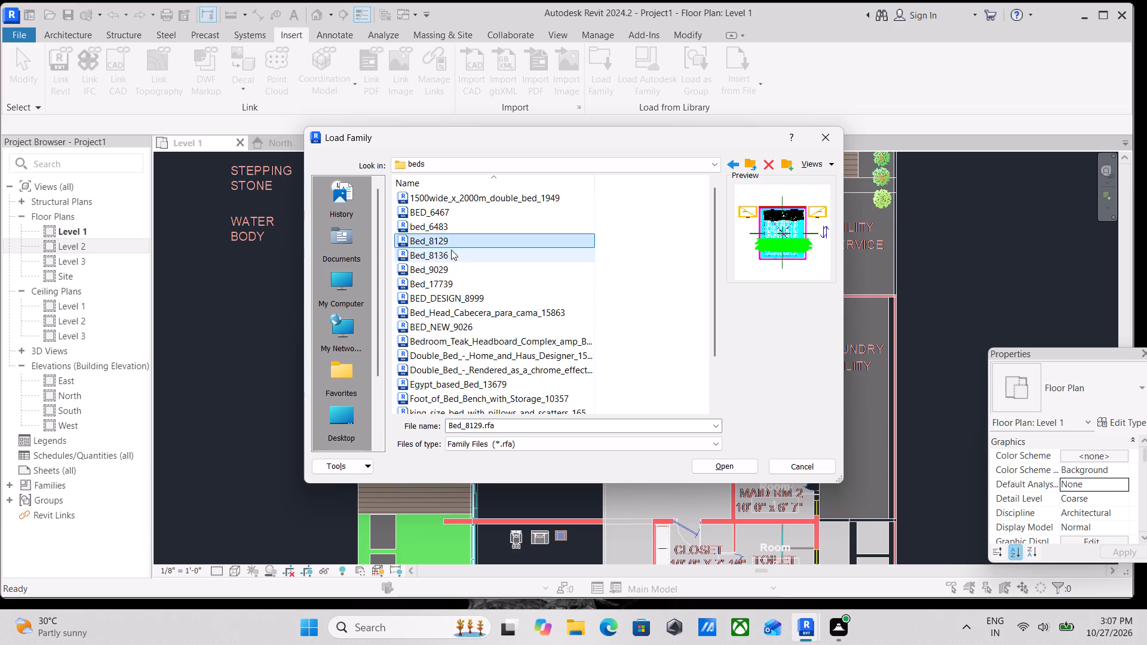
left_click(451, 251)
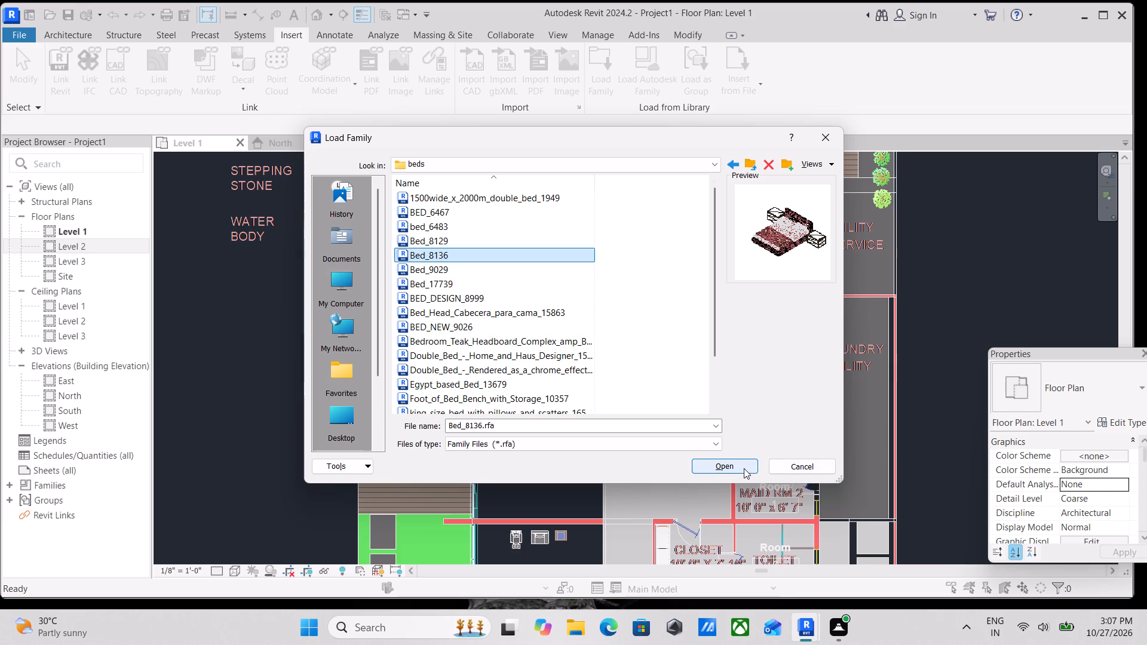
left_click(744, 468)
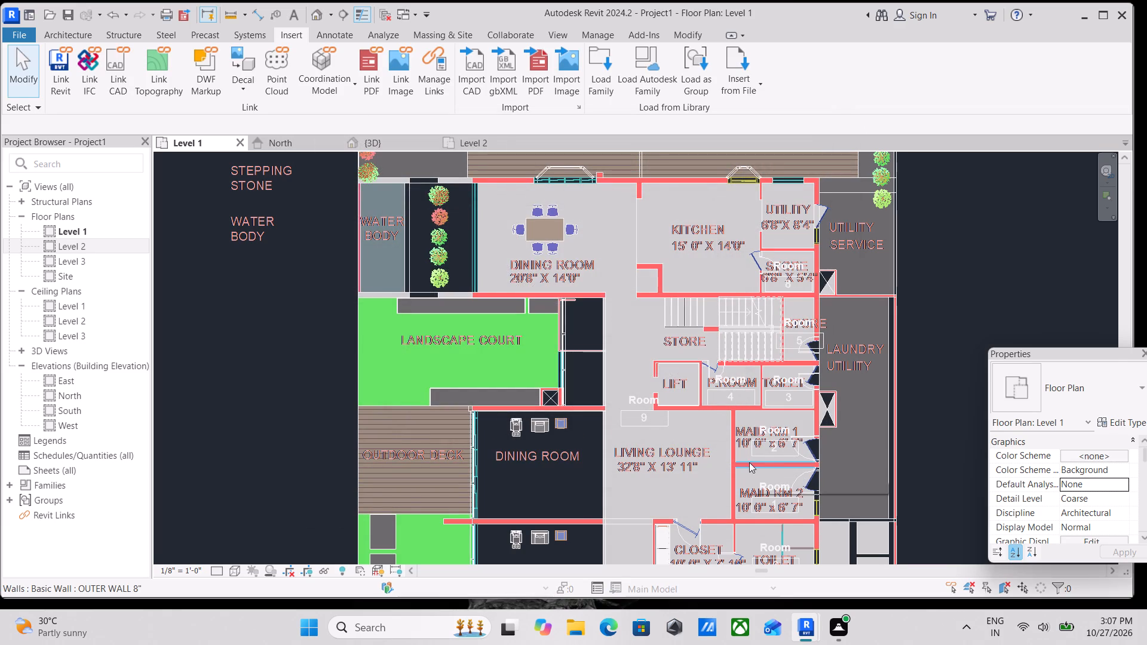
Place the Bed_8136 component in the guest bedroom, rotated 180 degrees over the CAD bed, with its headboard towards the wall opposite the closet.
scroll(685, 455, "down", 2)
middle_click_drag(717, 453, 711, 418)
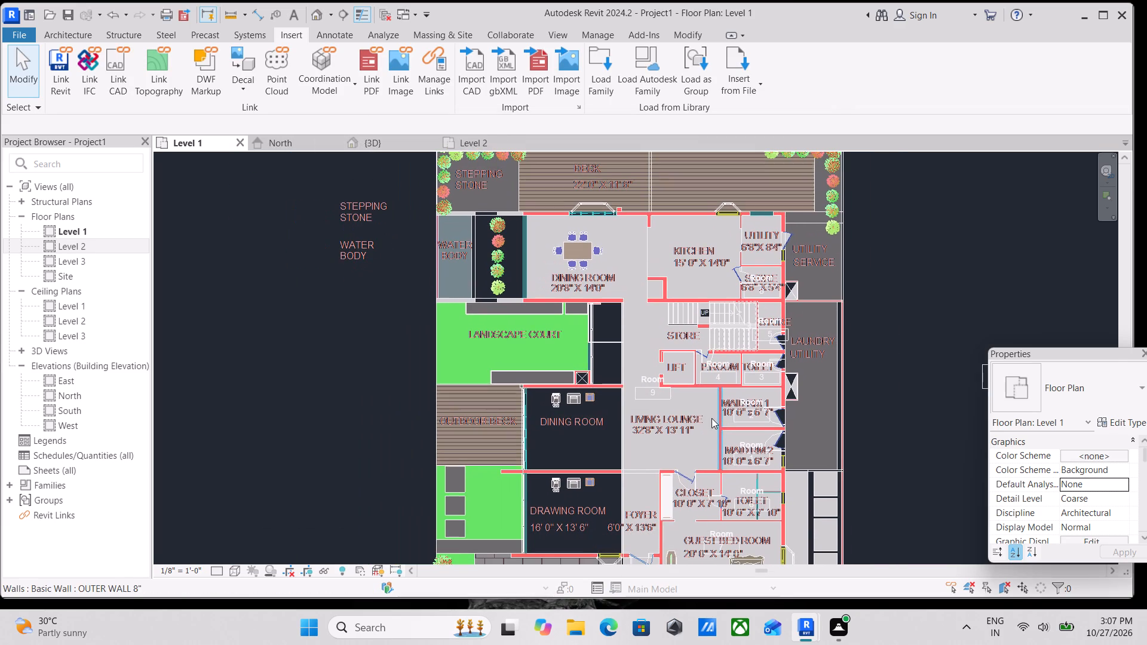
left_click(79, 35)
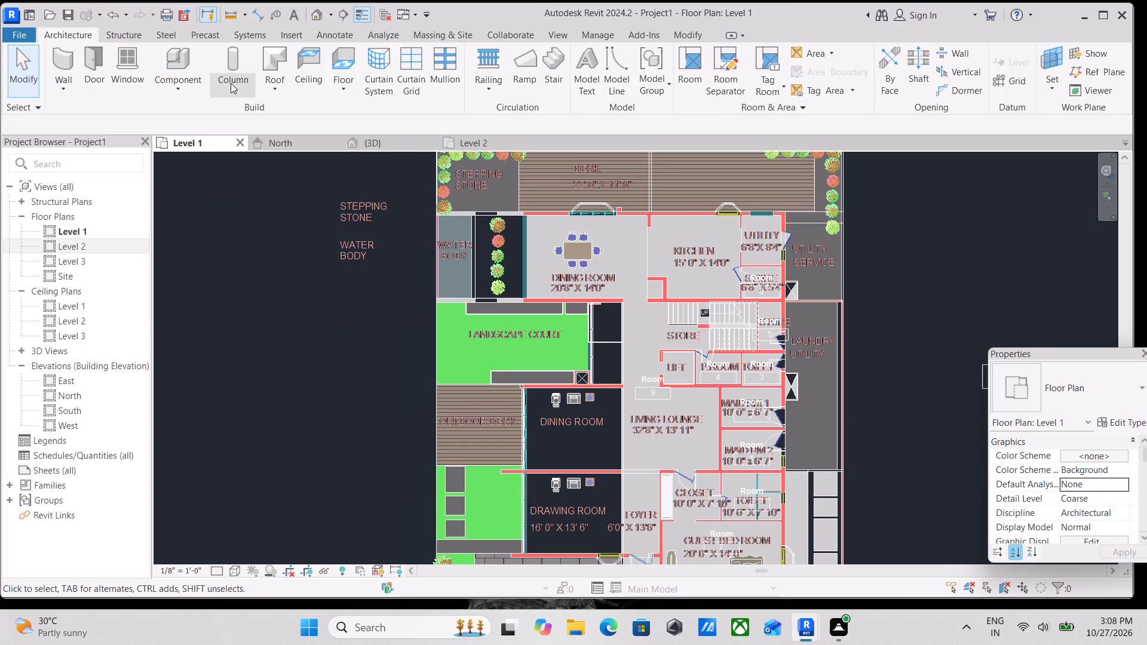
left_click(176, 88)
left_click(211, 116)
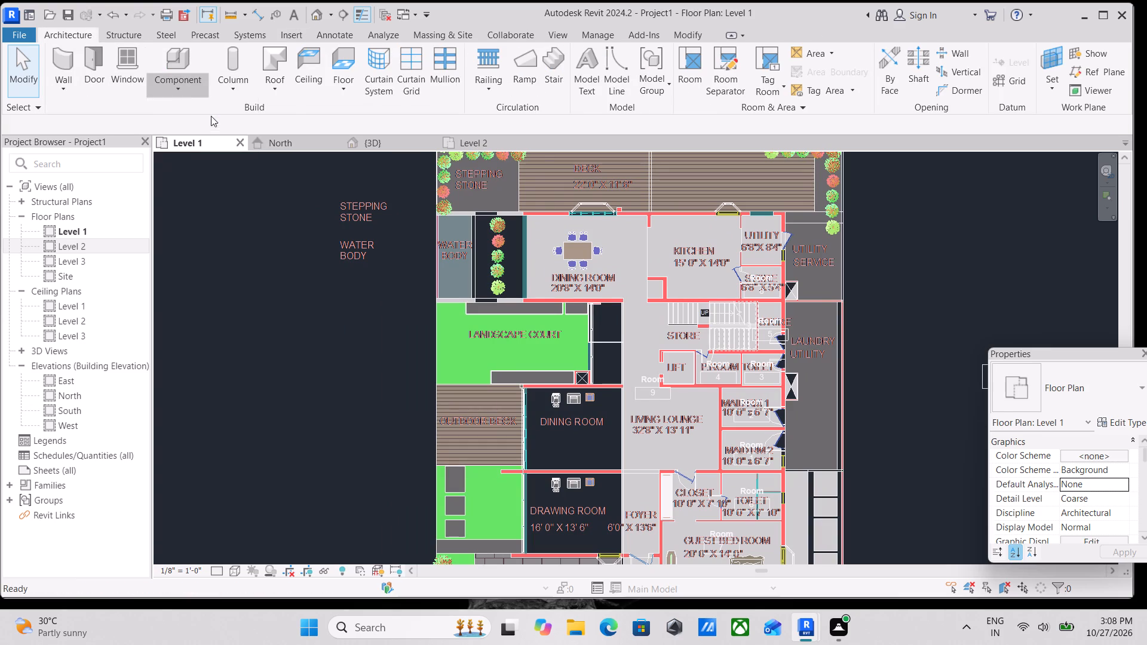
middle_click_drag(632, 339, 661, 186)
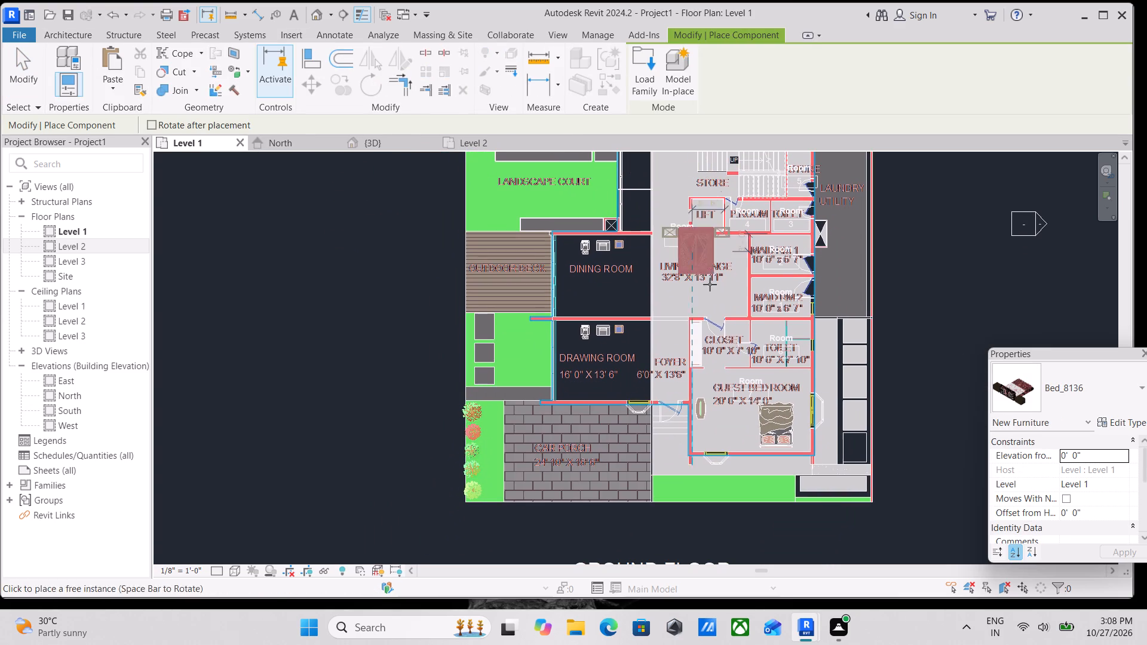
scroll(741, 434, "up", 3)
scroll(798, 438, "up", 4)
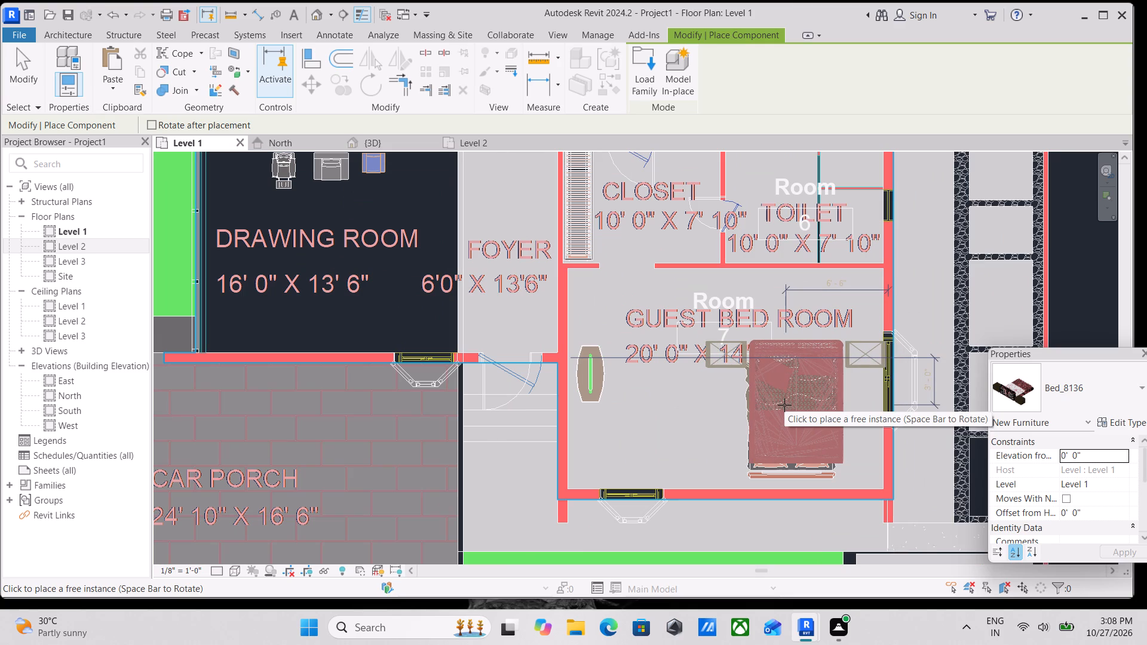
key("space")
key("space")
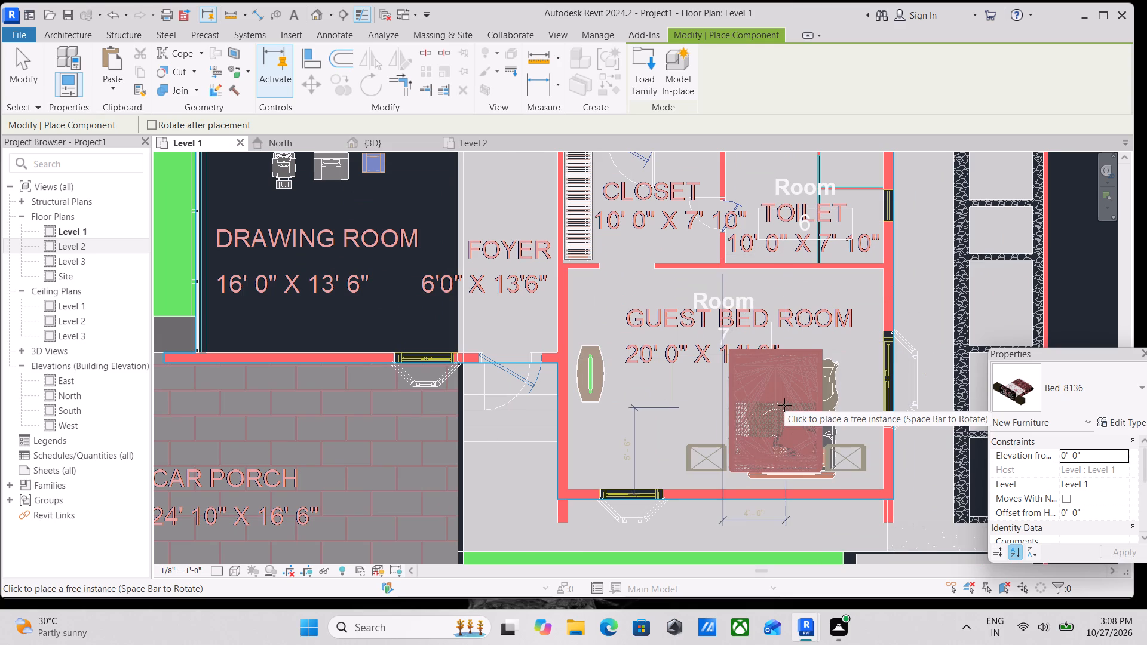
scroll(784, 405, "up", 5)
middle_click_drag(784, 405, 775, 400)
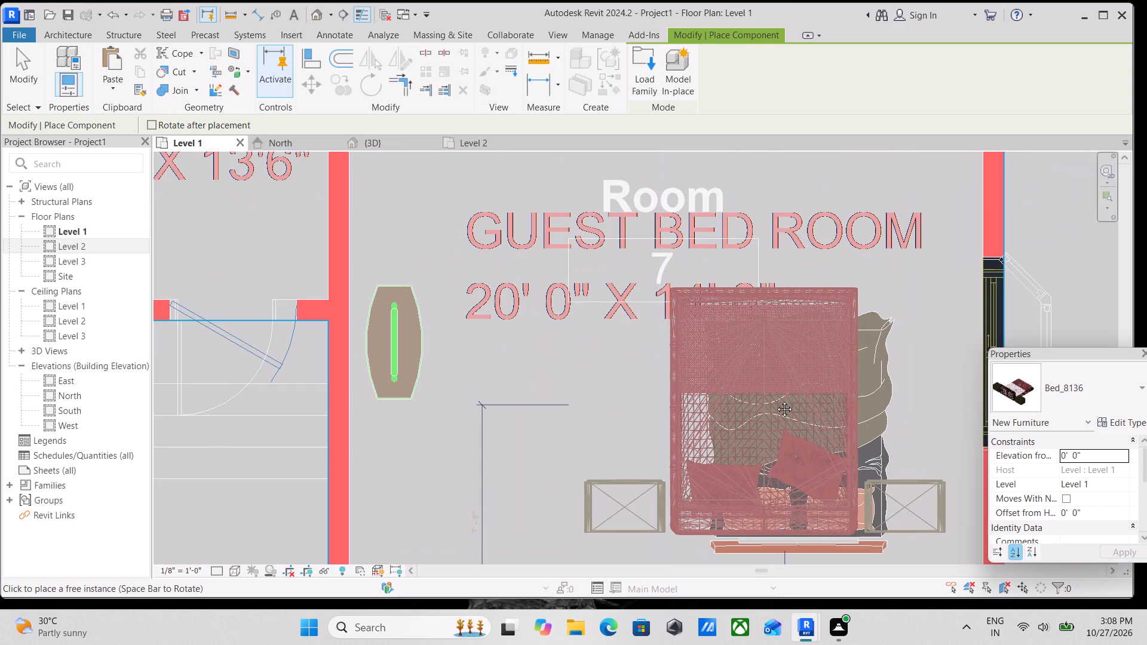
middle_click_drag(775, 400, 716, 290)
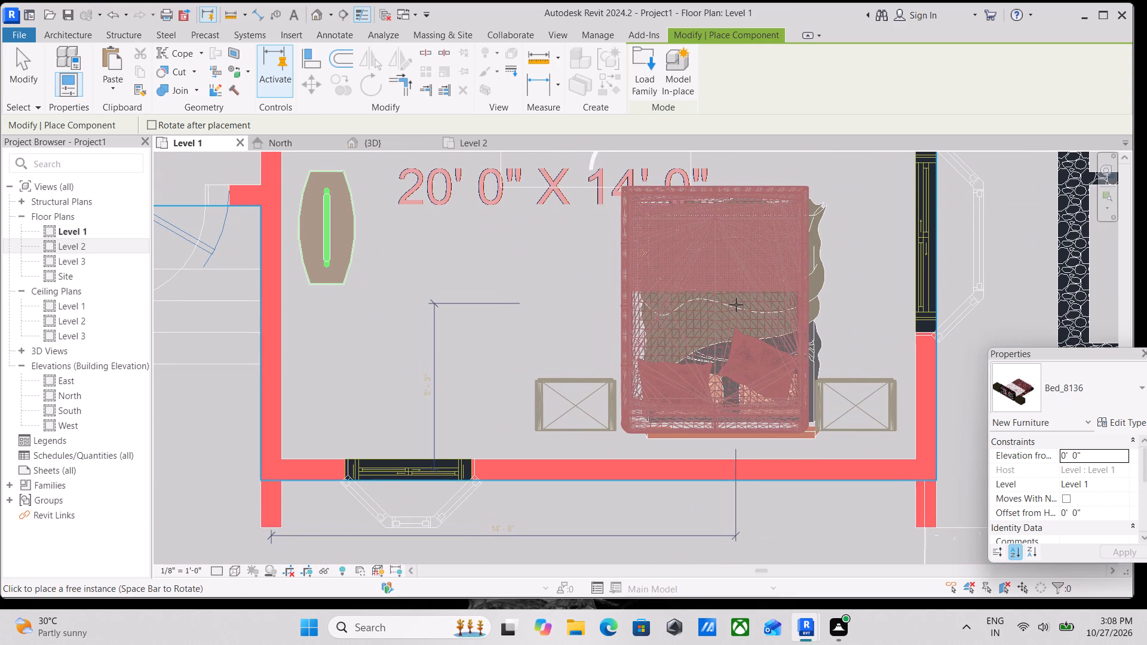
left_click(739, 306)
End bed placement and examine the Level 1 plan from the guest bedroom through the living lounge up to the dining room and kitchen.
middle_click_drag(719, 301, 861, 365)
scroll(843, 358, "down", 2)
middle_click_drag(843, 358, 933, 422)
scroll(829, 360, "down", 3)
middle_click_drag(827, 360, 885, 437)
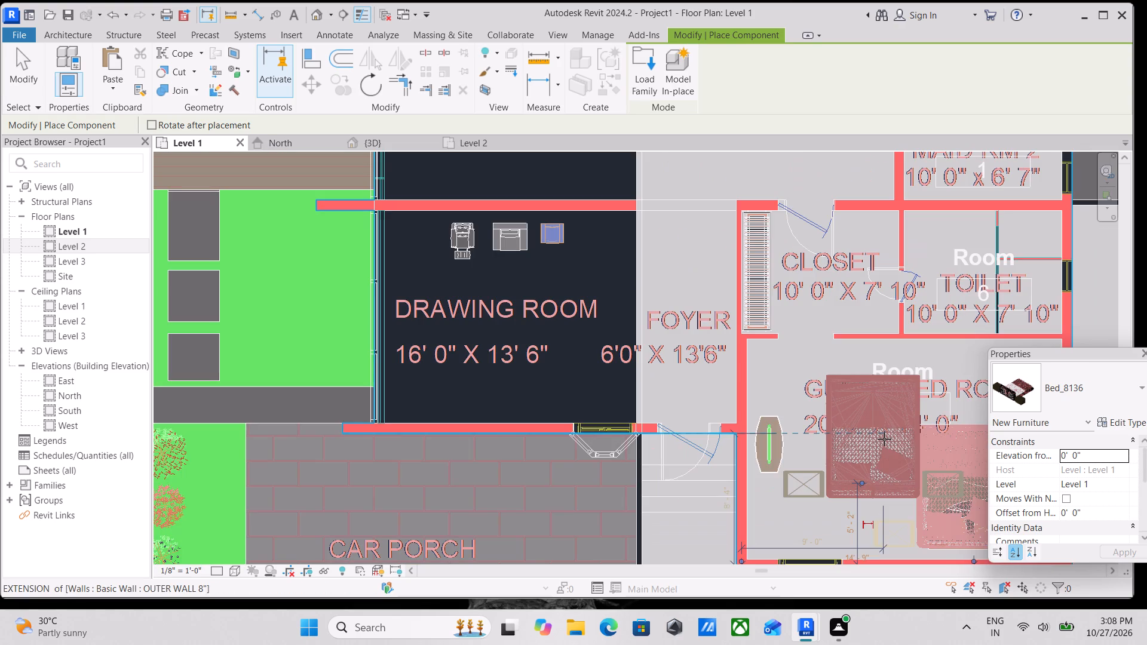
scroll(881, 432, "down", 2)
middle_click(881, 432)
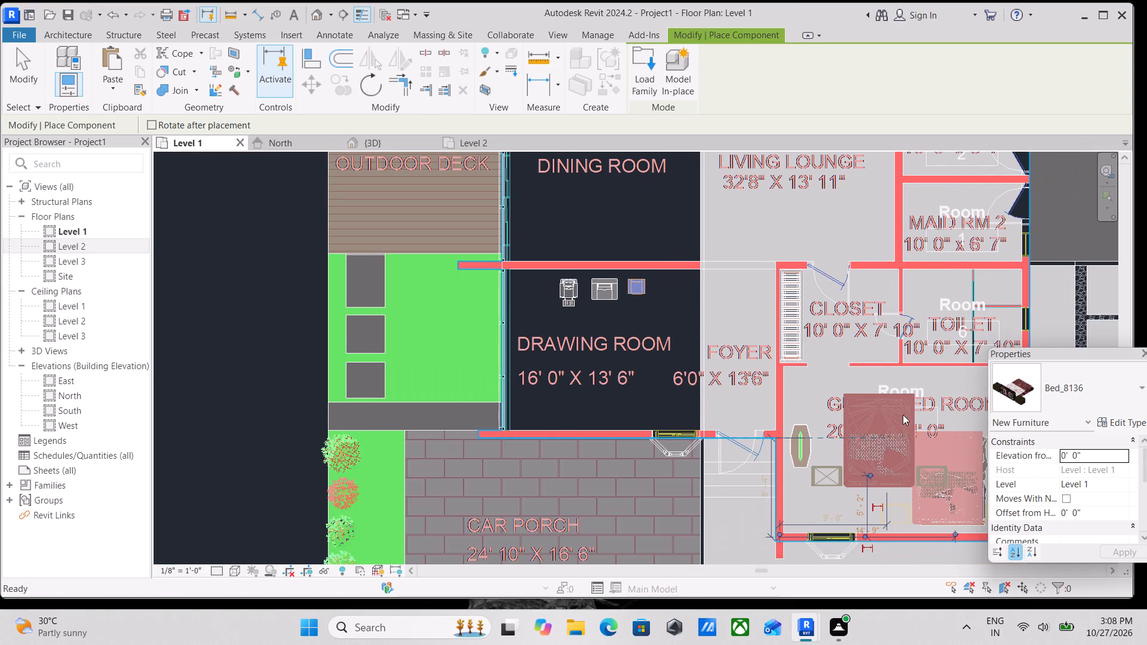
key("Escape")
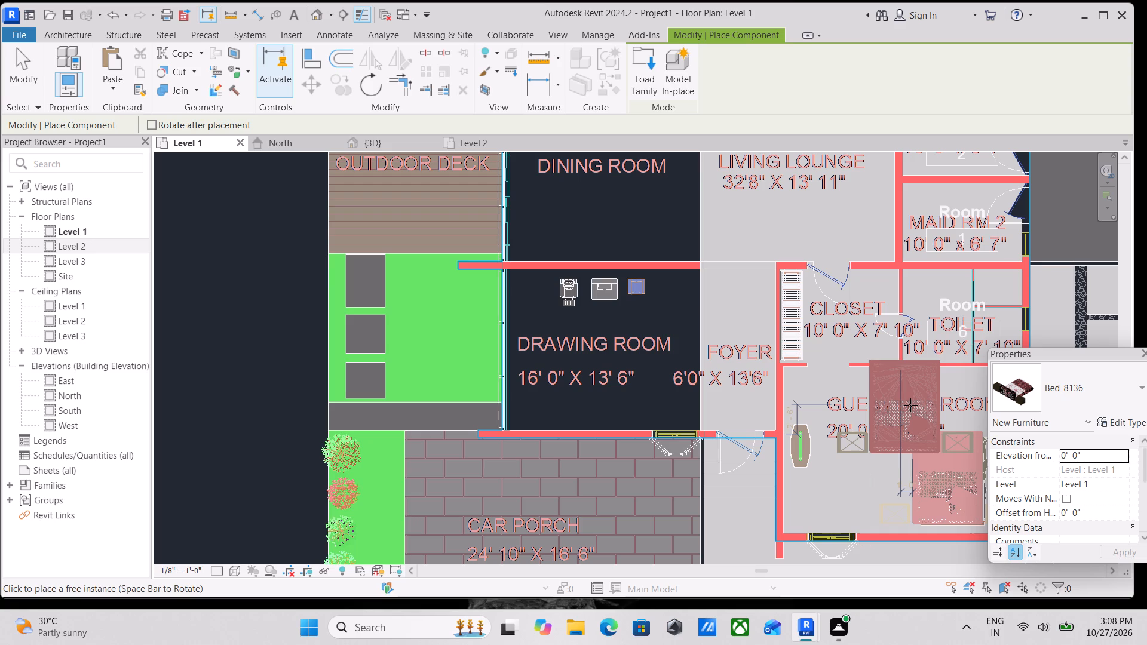
scroll(863, 376, "down", 1)
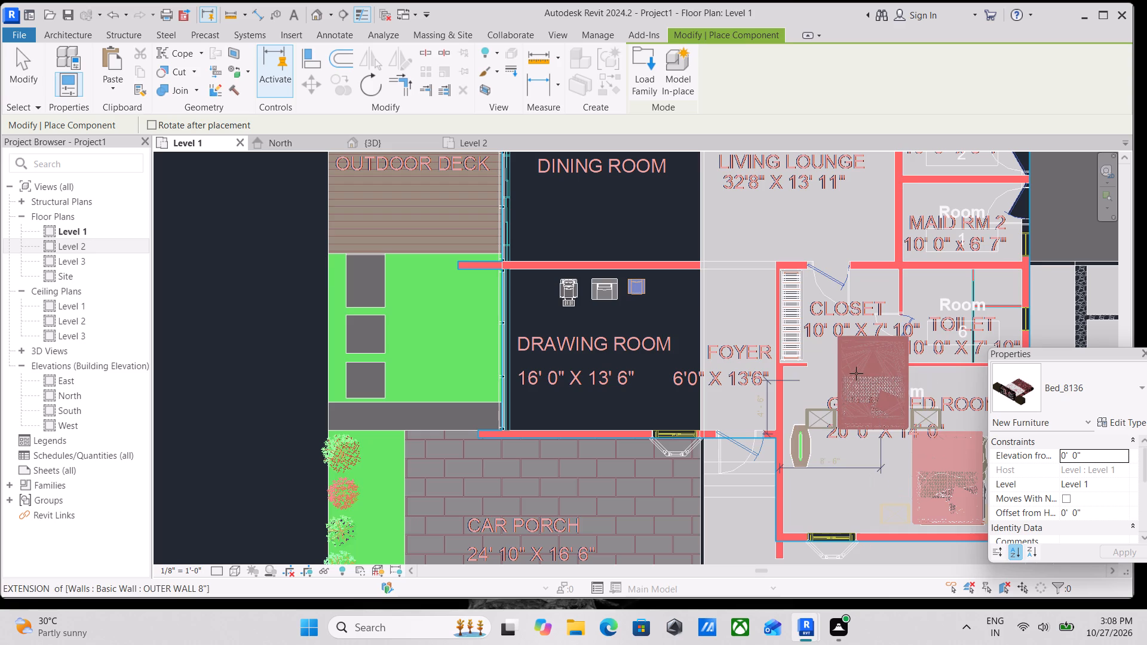
middle_click_drag(856, 373, 864, 521)
middle_click_drag(854, 445, 864, 481)
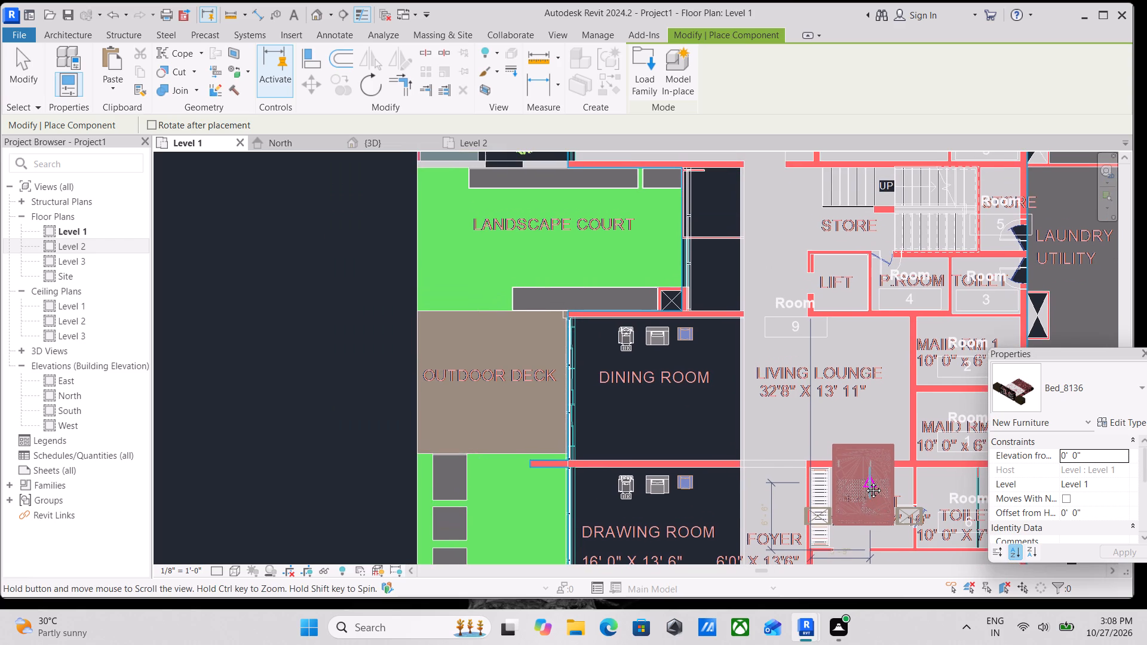
middle_click_drag(864, 481, 882, 644)
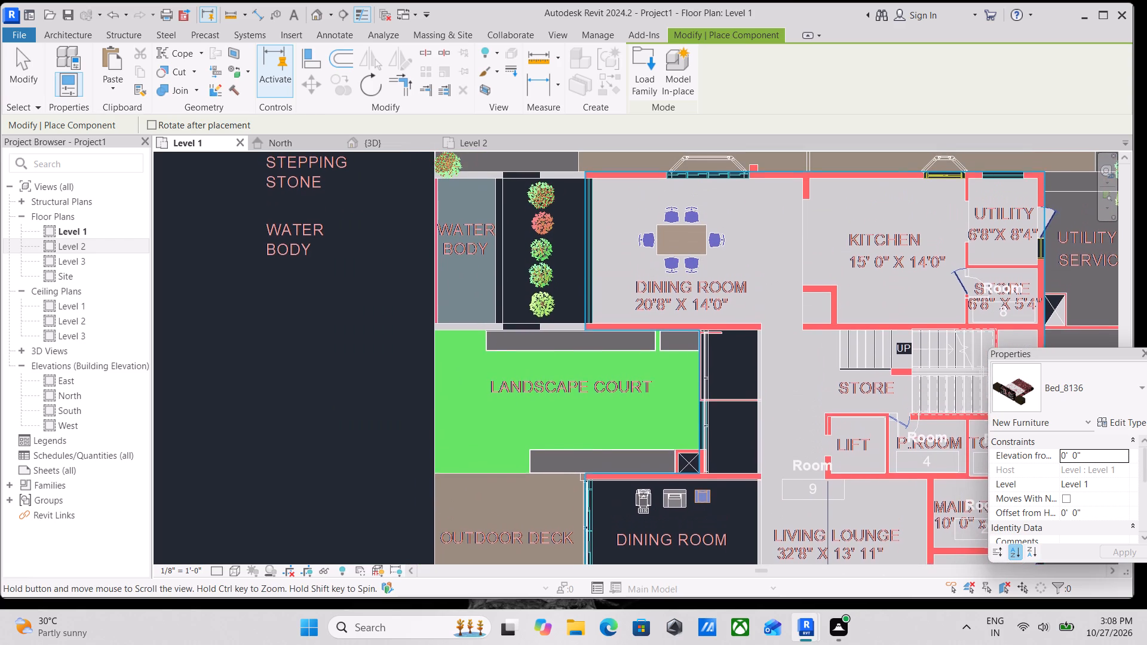
middle_click_drag(882, 644, 691, 411)
key("Escape")
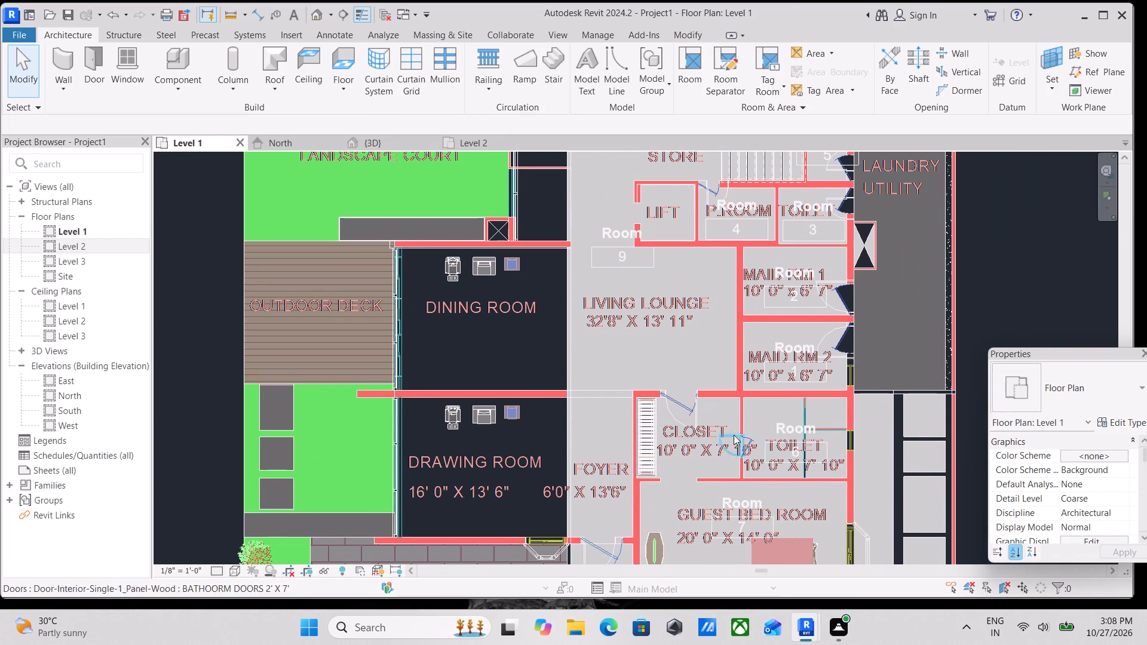
middle_click_drag(680, 447, 677, 335)
middle_click_drag(646, 471, 651, 432)
scroll(707, 438, "up", 2)
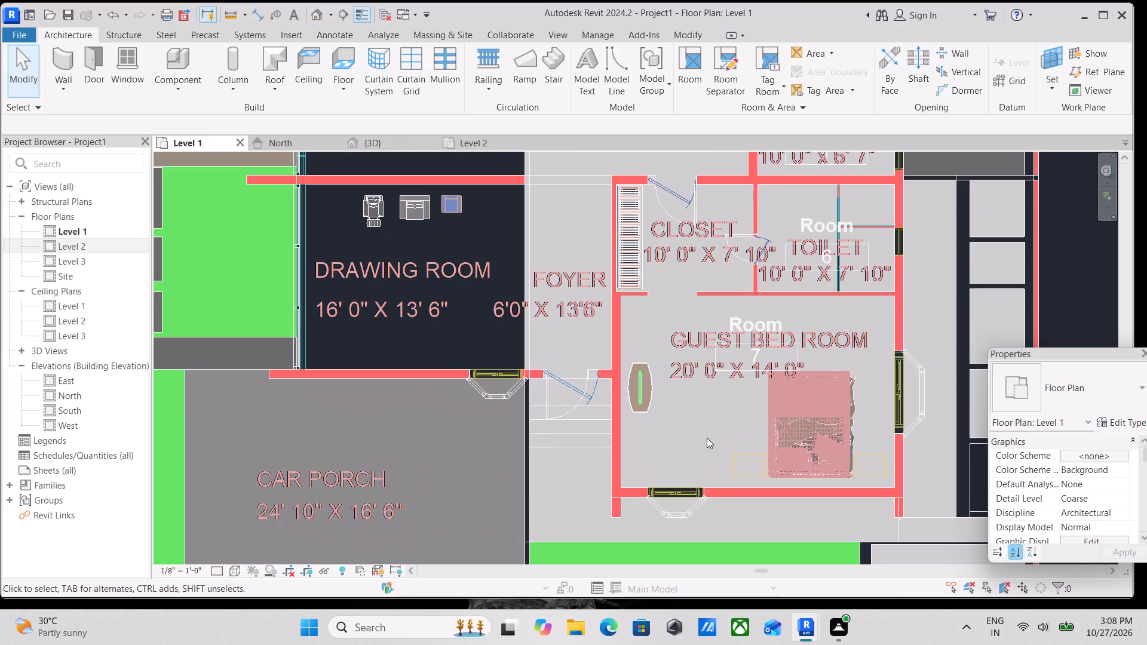
middle_click_drag(740, 428, 768, 527)
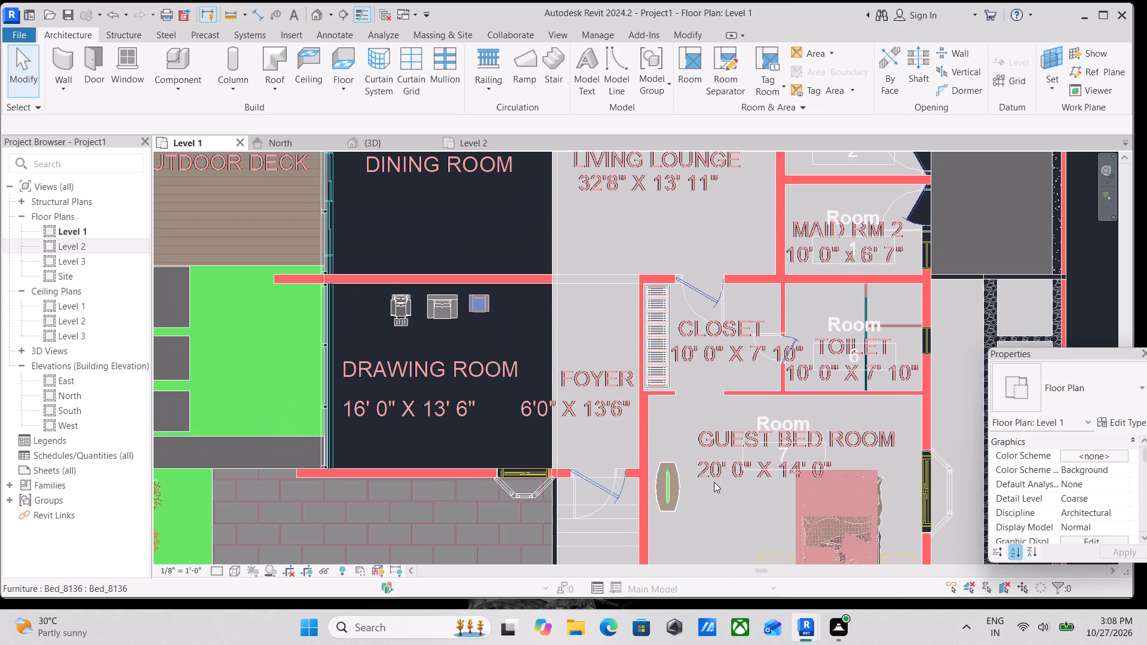
middle_click_drag(688, 462, 685, 493)
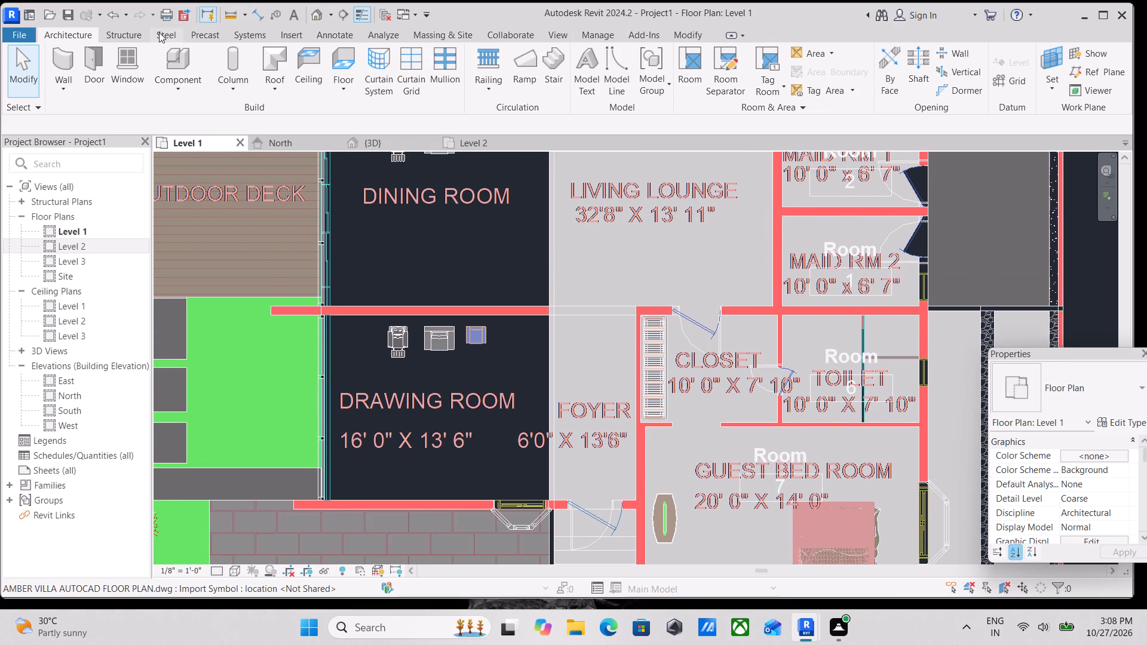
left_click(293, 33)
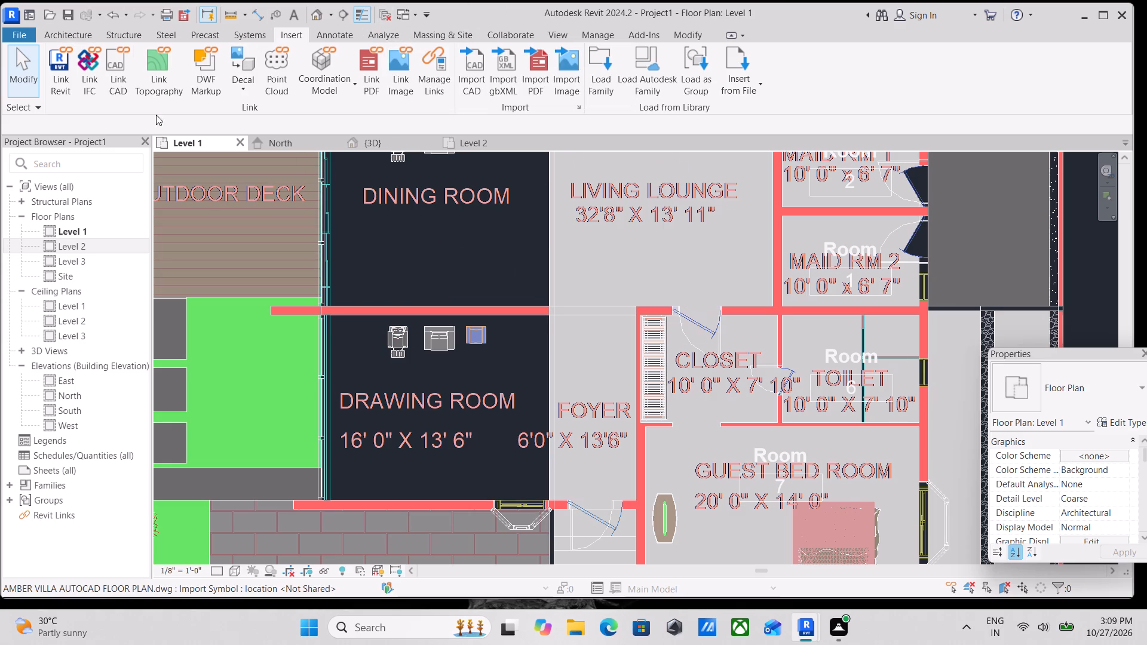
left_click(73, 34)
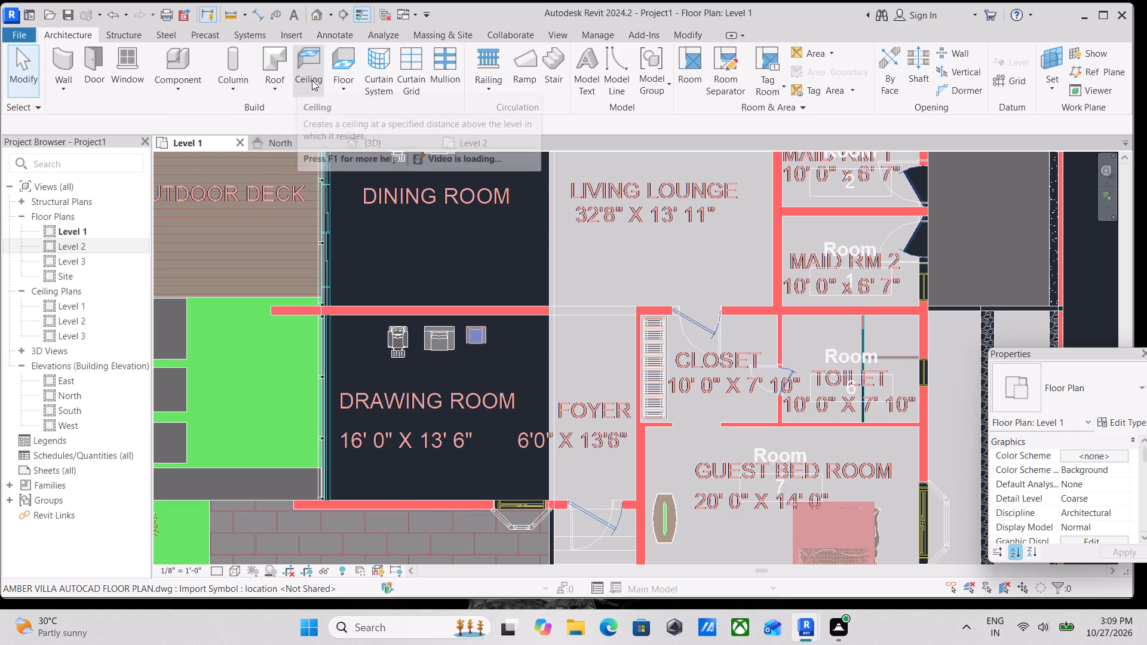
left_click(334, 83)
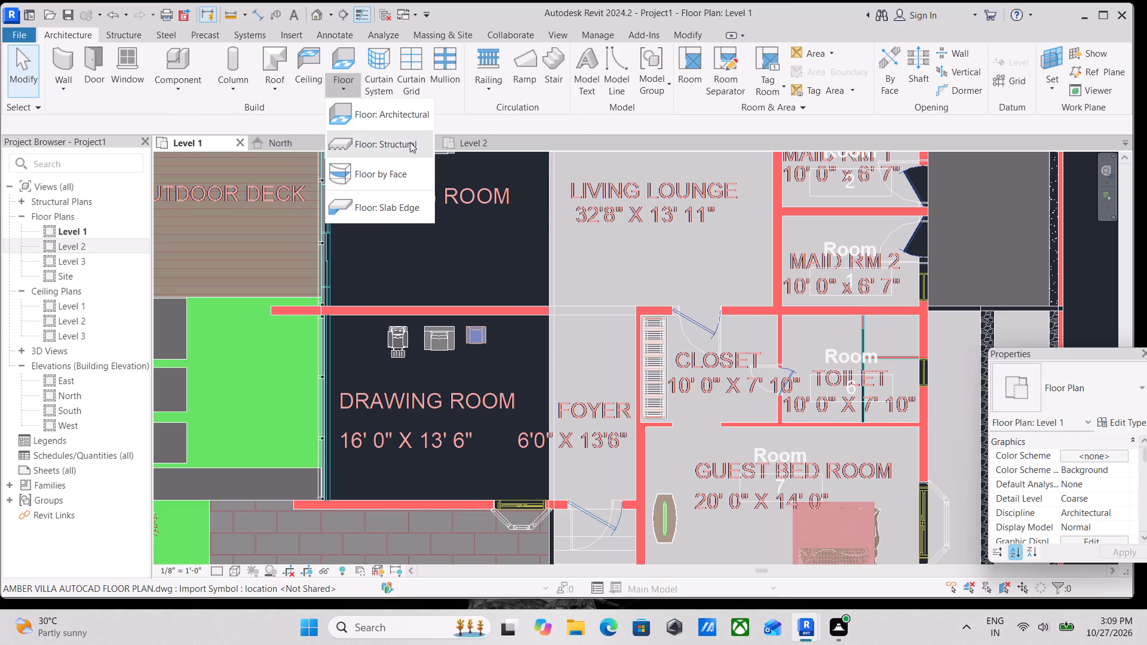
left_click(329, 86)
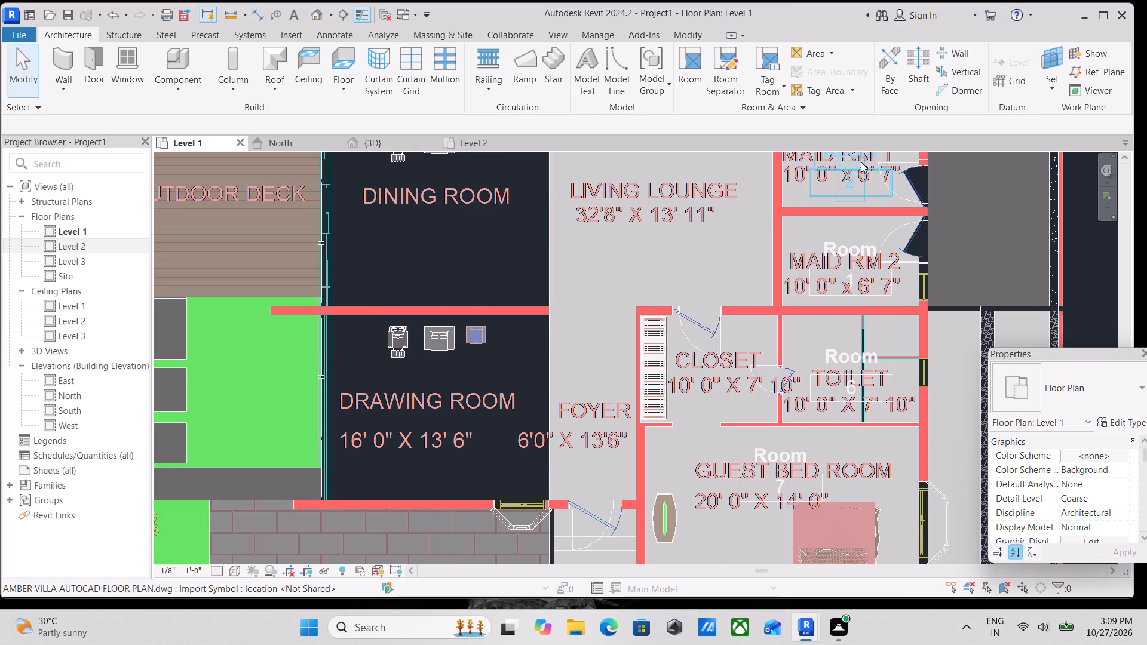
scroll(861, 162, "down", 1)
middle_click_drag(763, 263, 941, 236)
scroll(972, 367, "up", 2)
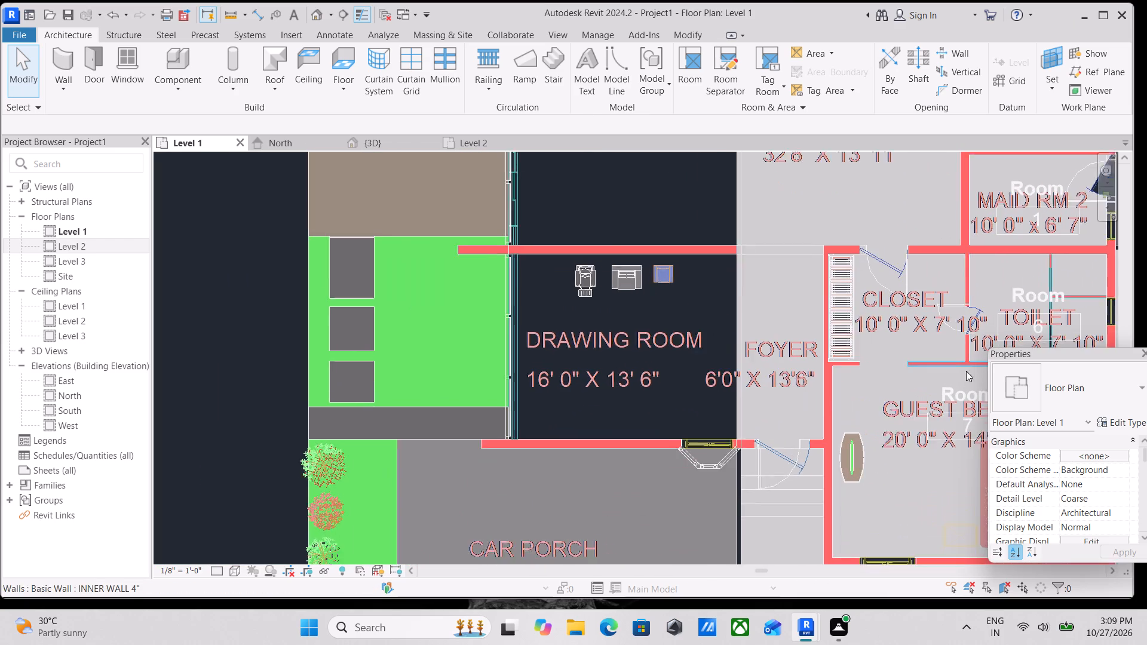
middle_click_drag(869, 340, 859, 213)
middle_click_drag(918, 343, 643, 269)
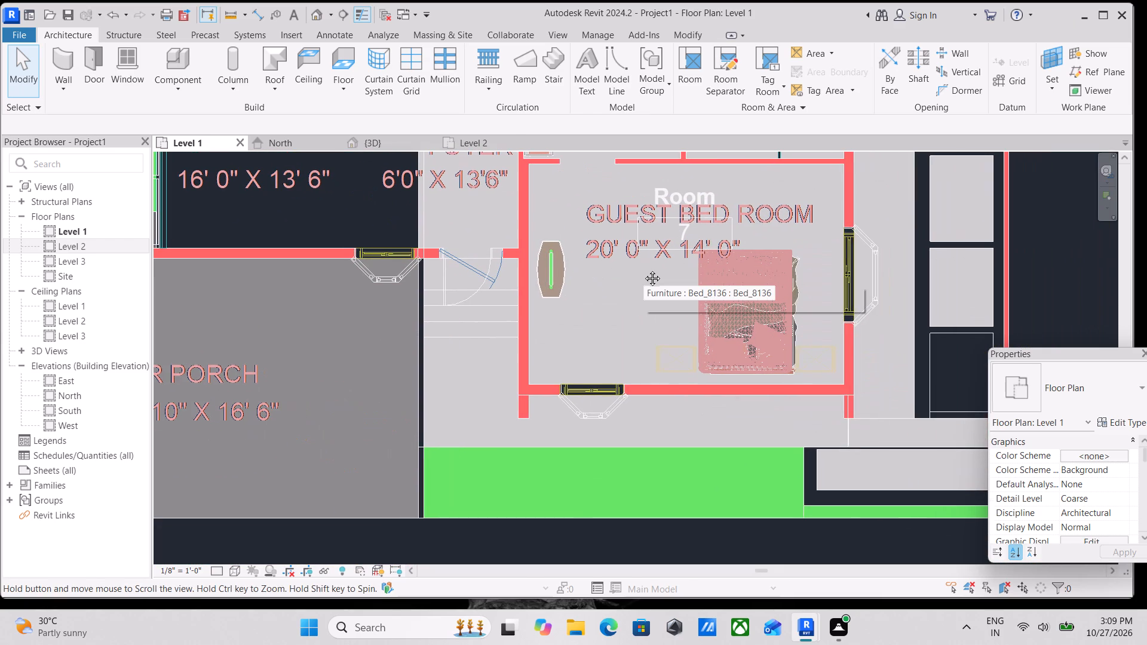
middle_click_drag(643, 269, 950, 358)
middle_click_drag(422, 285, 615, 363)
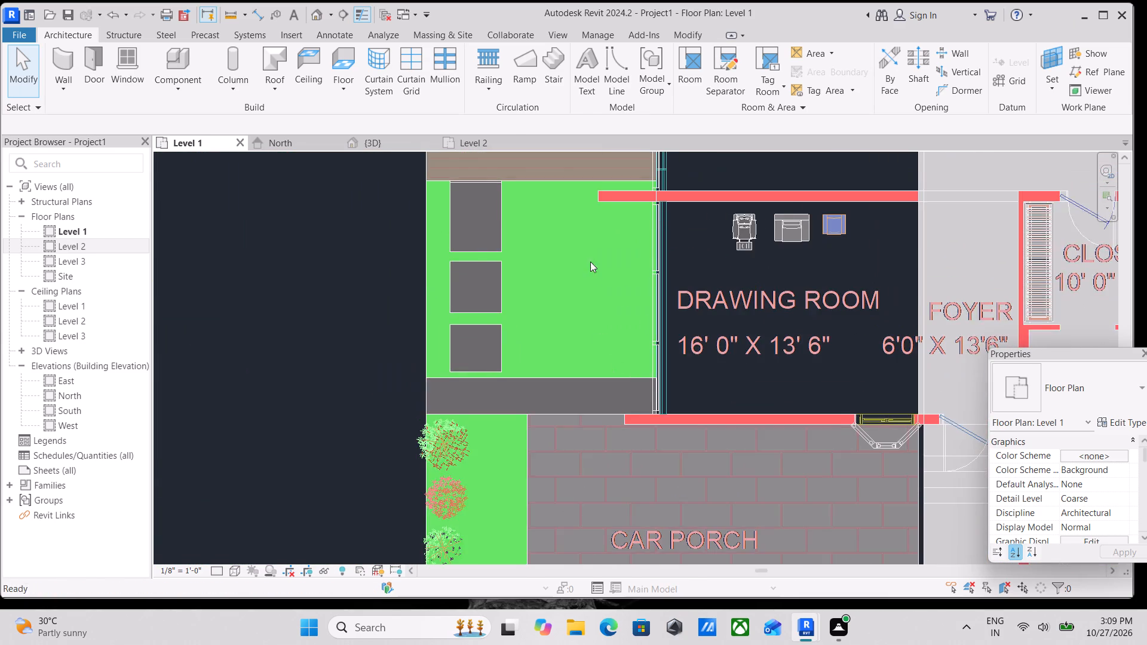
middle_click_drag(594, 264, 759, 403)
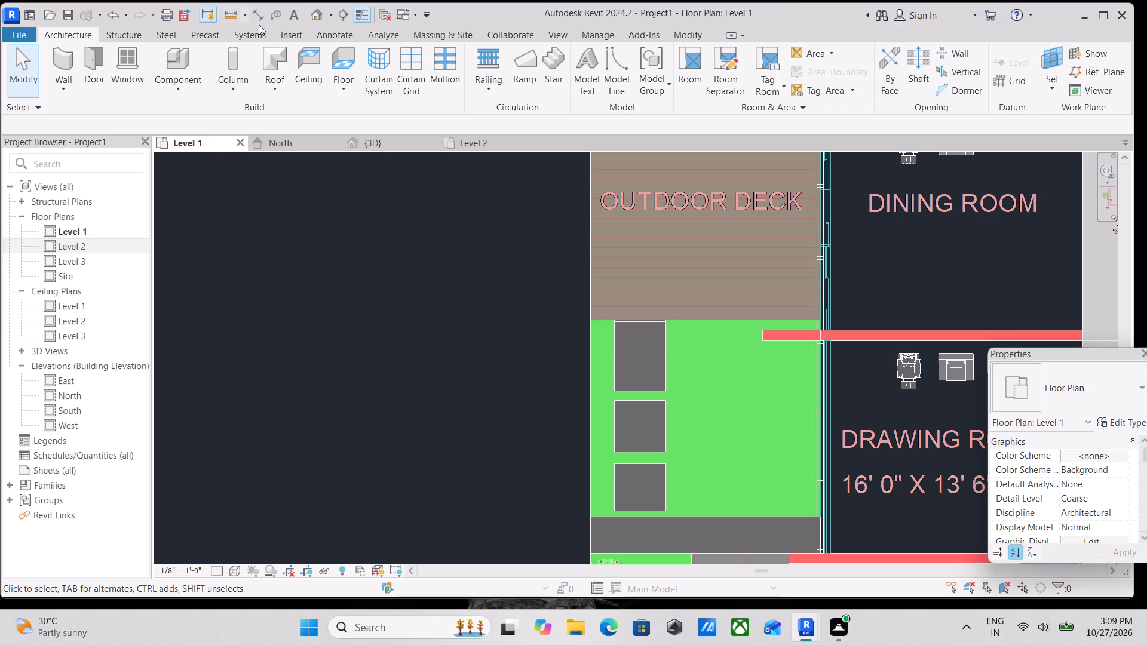
Start loading another family and browse from the beds folder to the cabinet folder in the SHUBHAM CITY library.
left_click(292, 32)
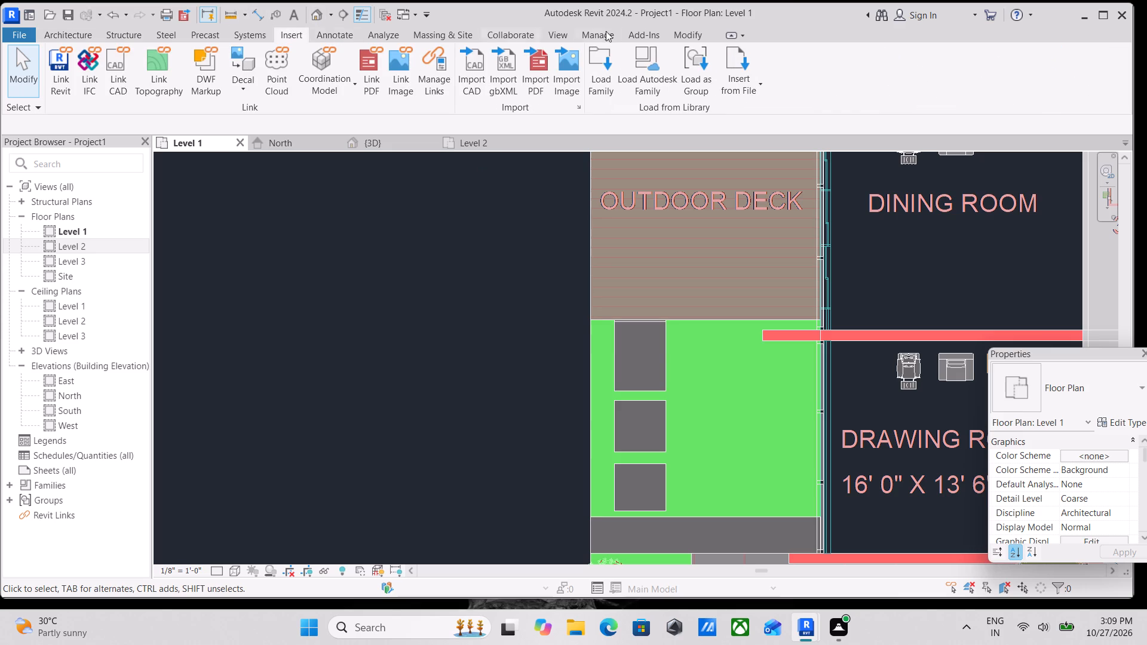
left_click(603, 64)
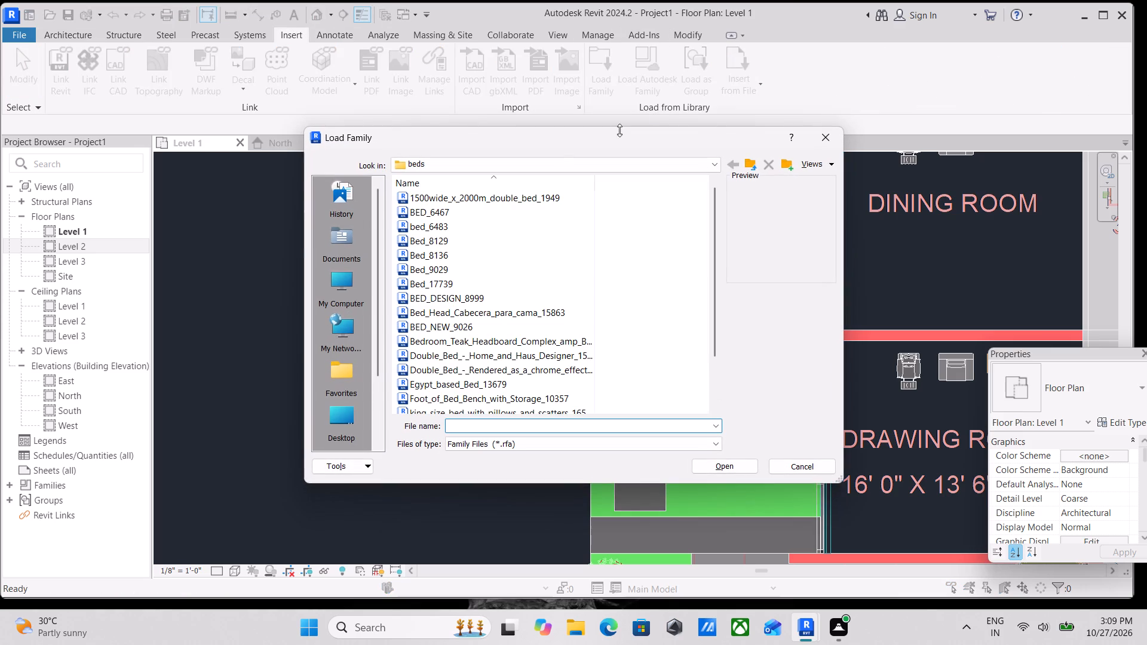
scroll(455, 220, "up", 2)
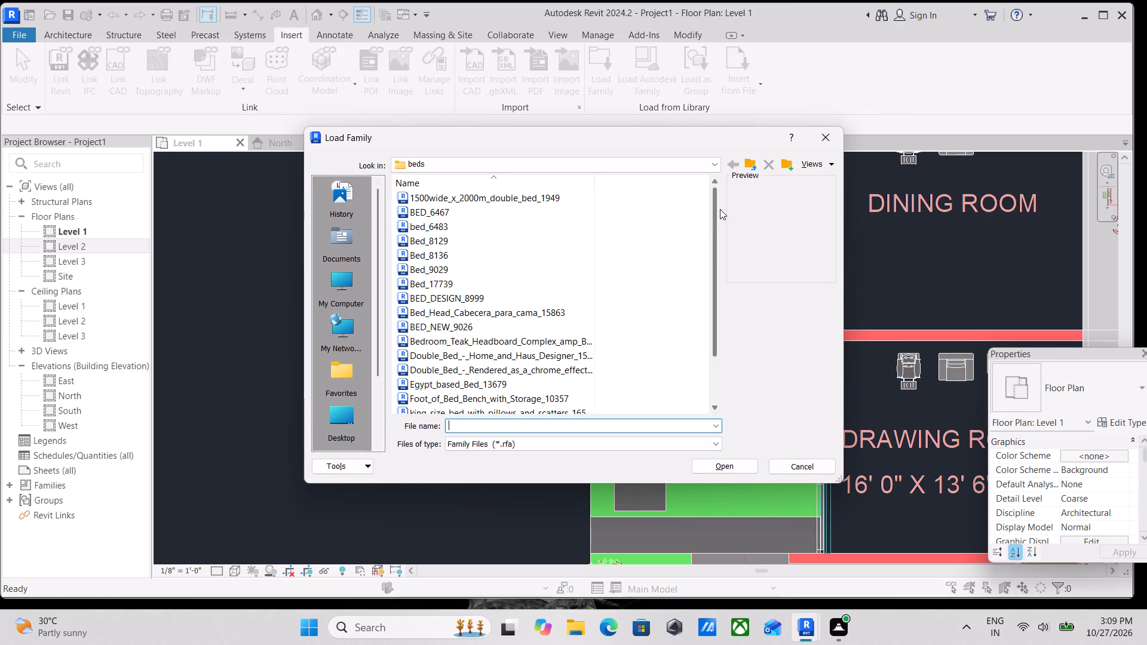
scroll(473, 279, "down", 3)
scroll(469, 289, "up", 4)
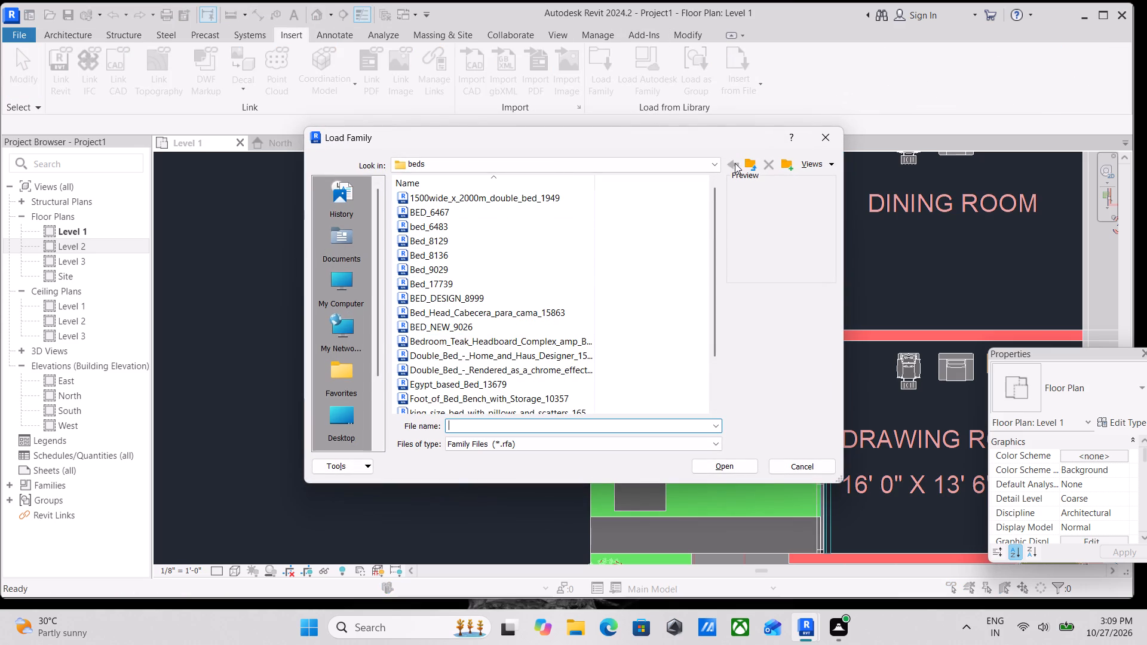
left_click(708, 169)
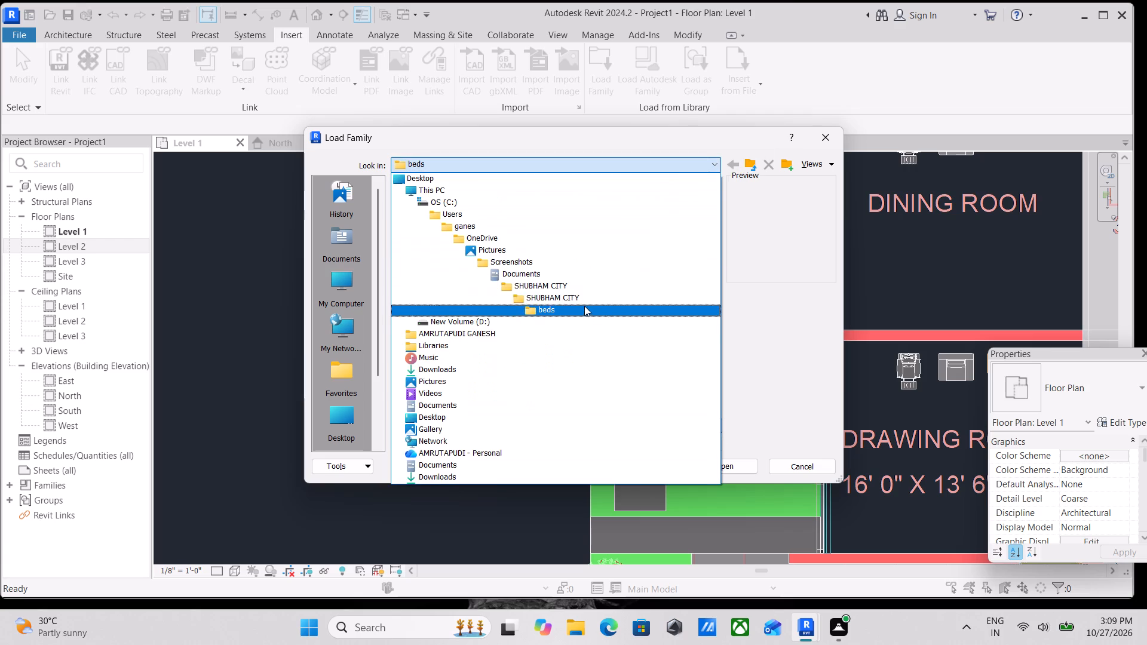
left_click(584, 302)
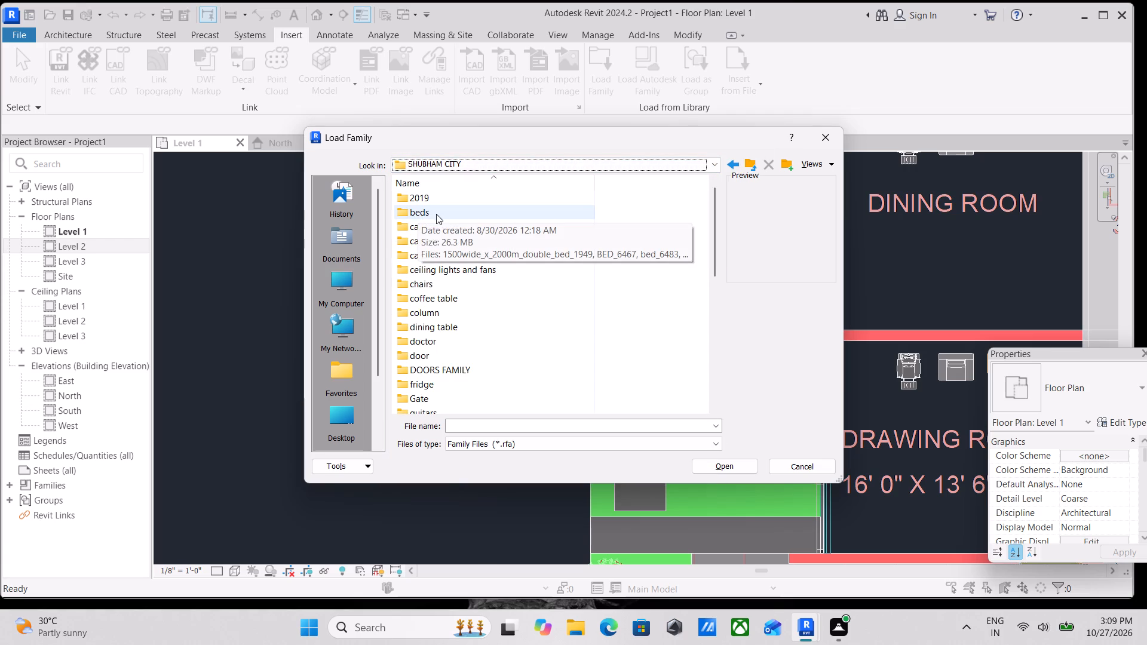
double_click(410, 228)
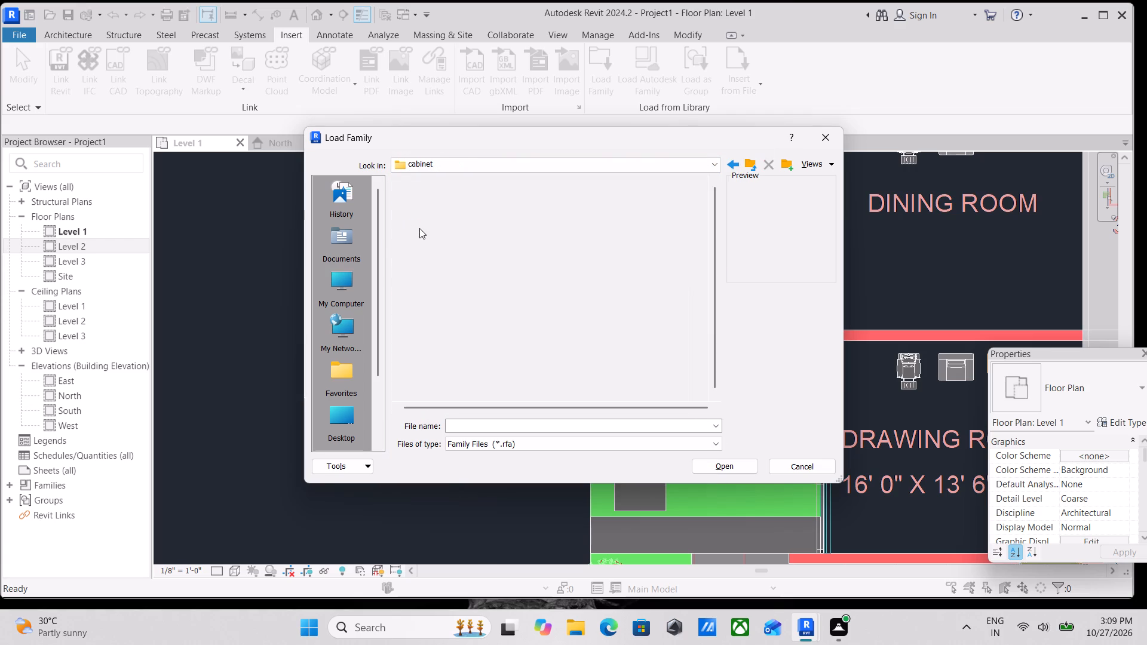
Preview the kitchen counter, cooktop, base cabinet and lavatory sink families in the cabinet folder.
left_click(423, 219)
left_click(430, 208)
left_click(444, 263)
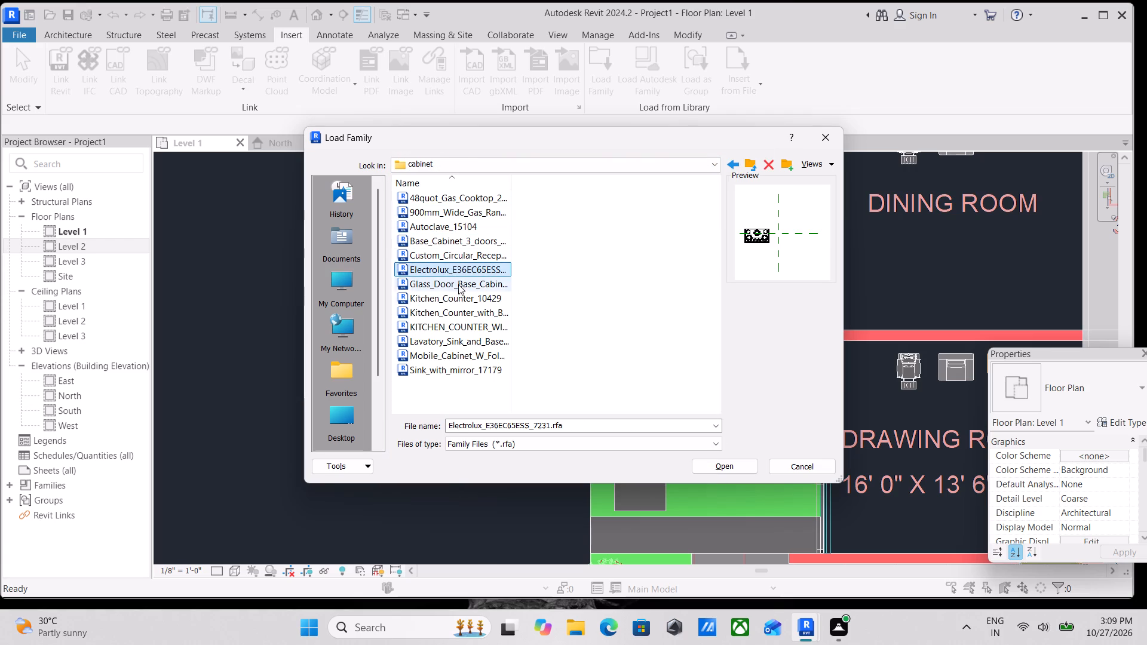
left_click(470, 304)
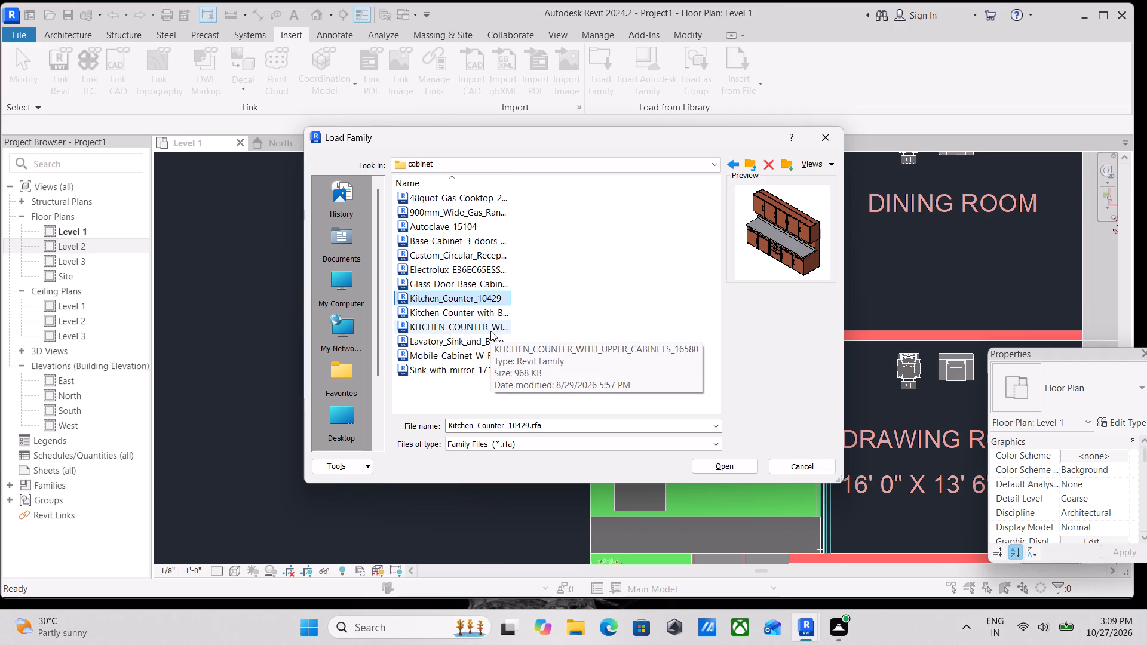
left_click(461, 328)
left_click(464, 303)
left_click(460, 324)
scroll(462, 359, "down", 2)
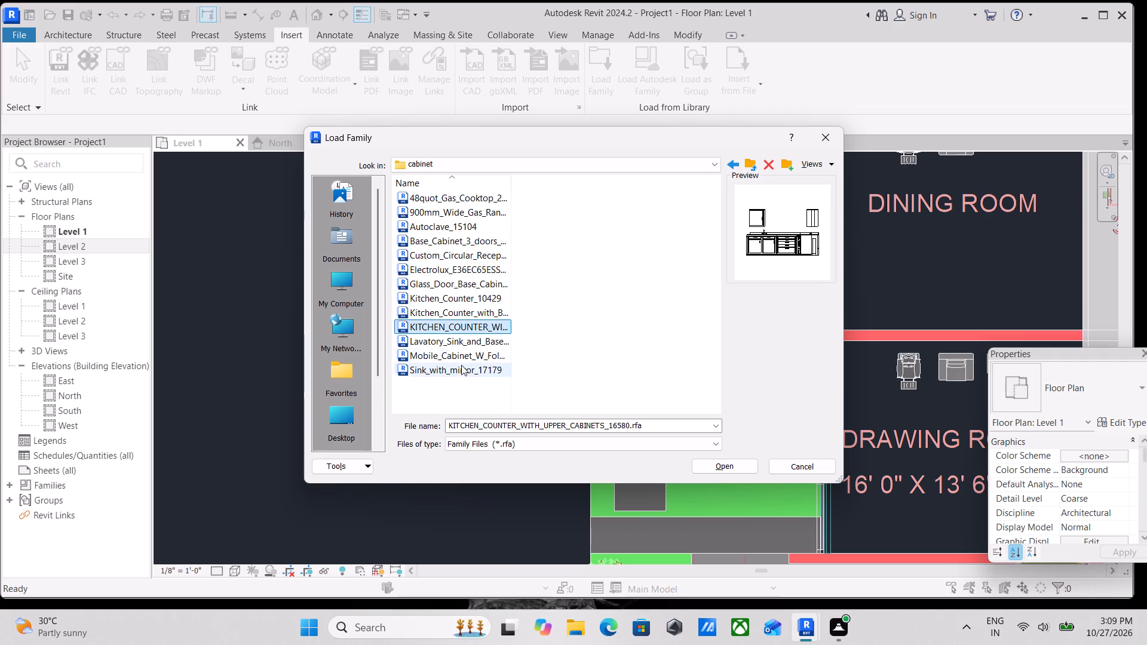
scroll(461, 365, "down", 2)
left_click(457, 369)
left_click(457, 343)
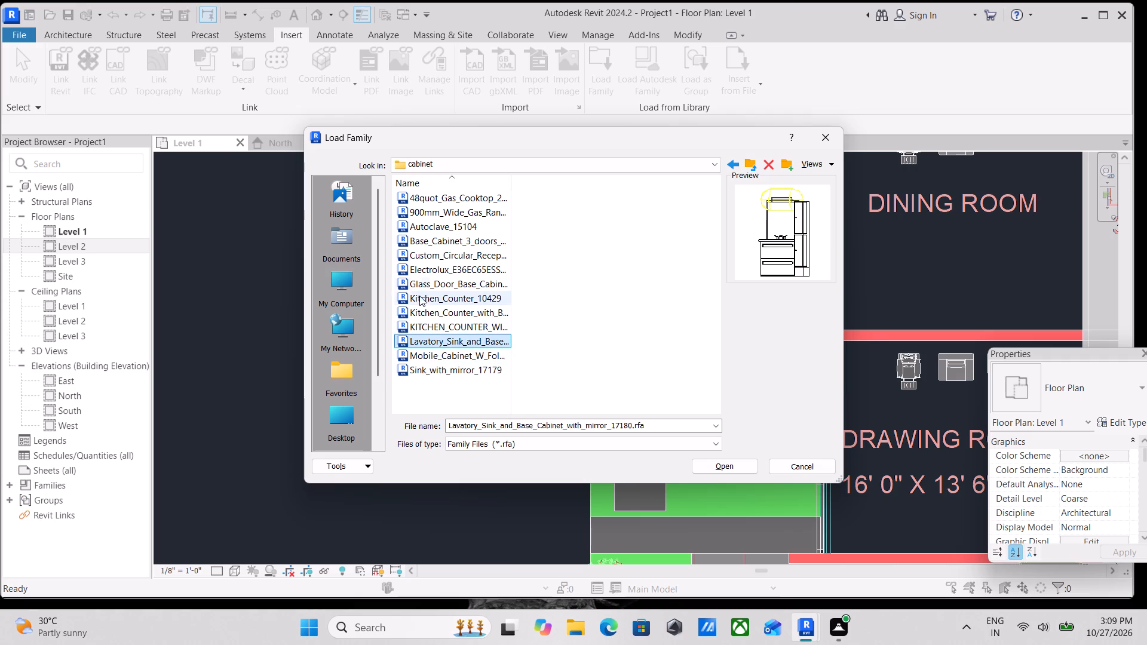
scroll(404, 208, "up", 2)
left_click(400, 214)
left_click(406, 243)
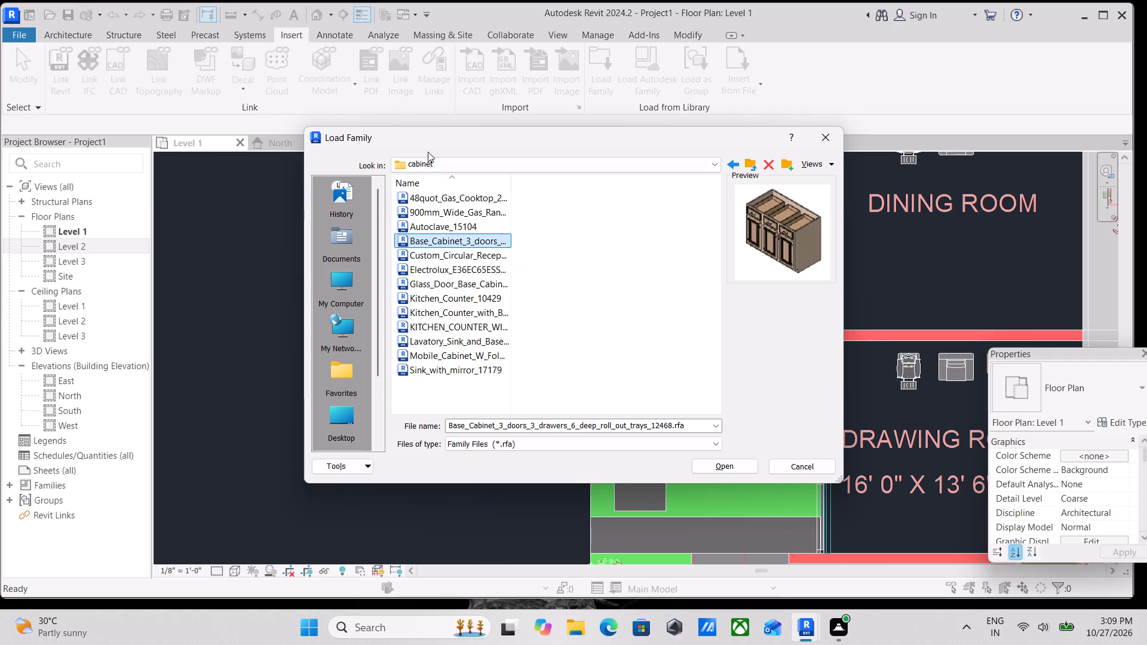
Browse from the cabinet folder to the storage folder in the SHUBHAM CITY library.
left_click(731, 161)
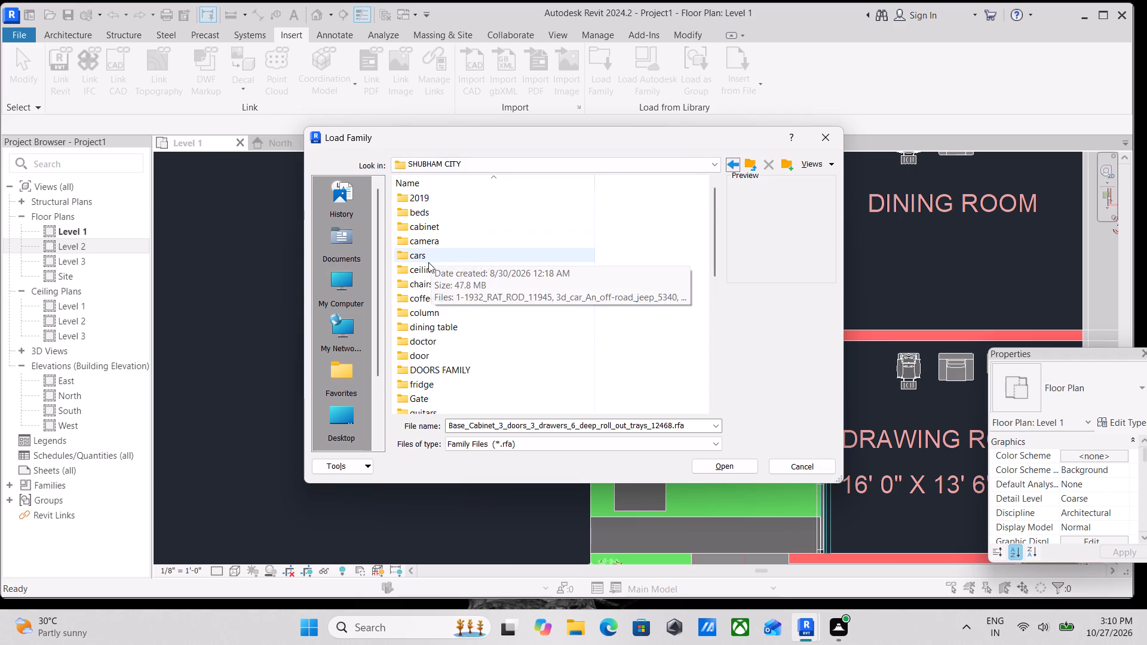
scroll(427, 265, "down", 3)
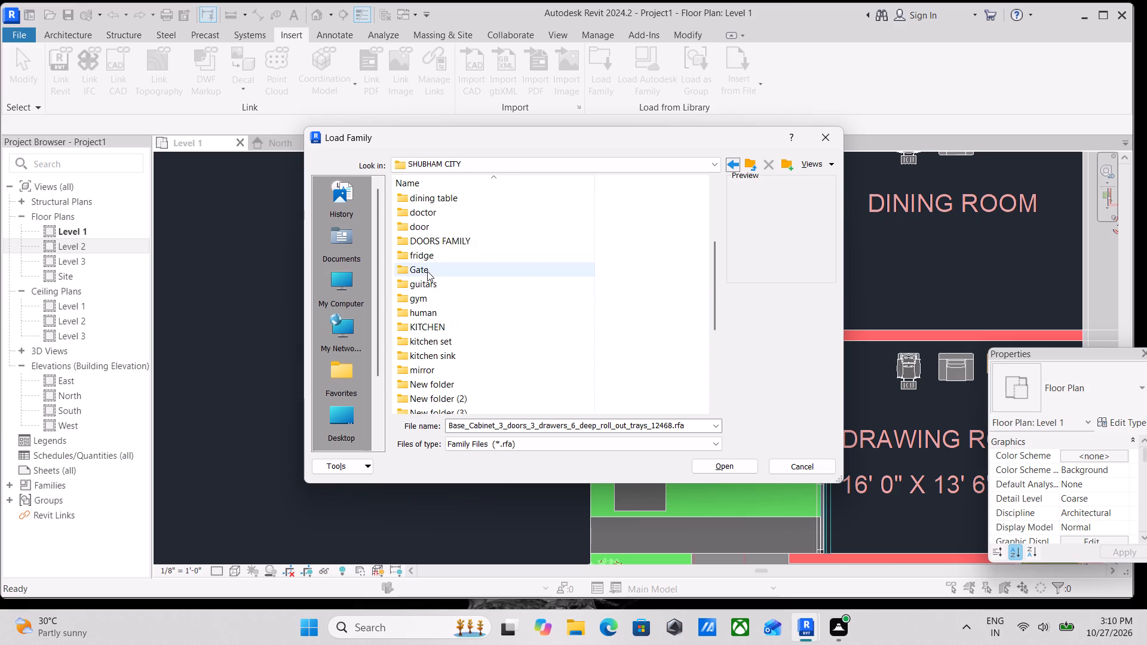
scroll(431, 342, "down", 3)
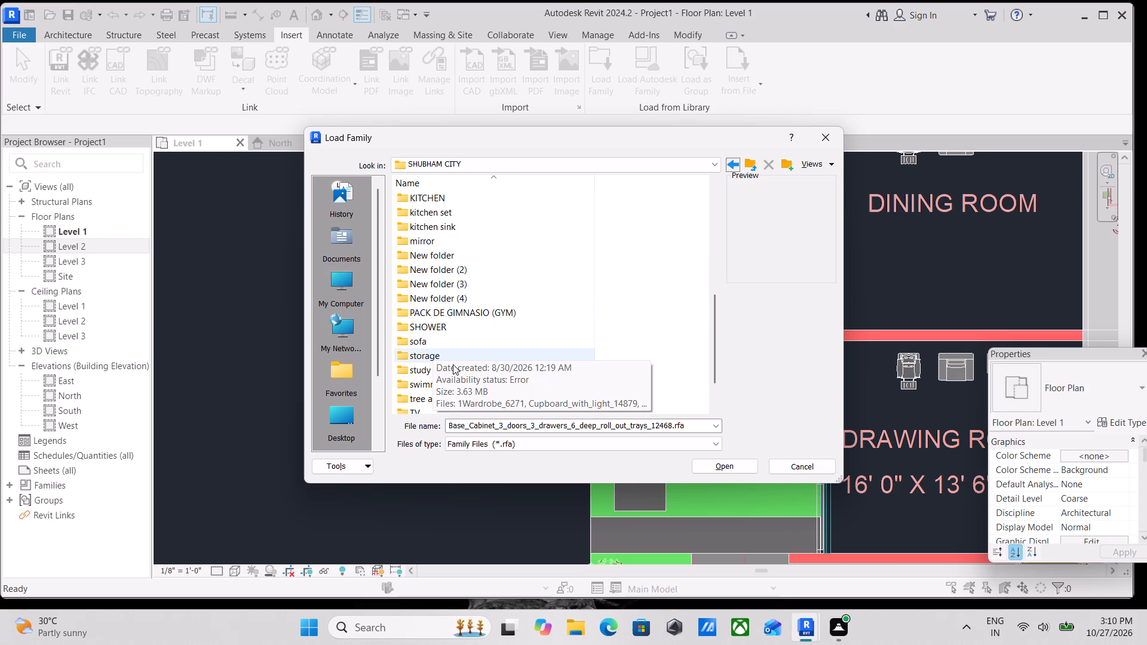
double_click(438, 350)
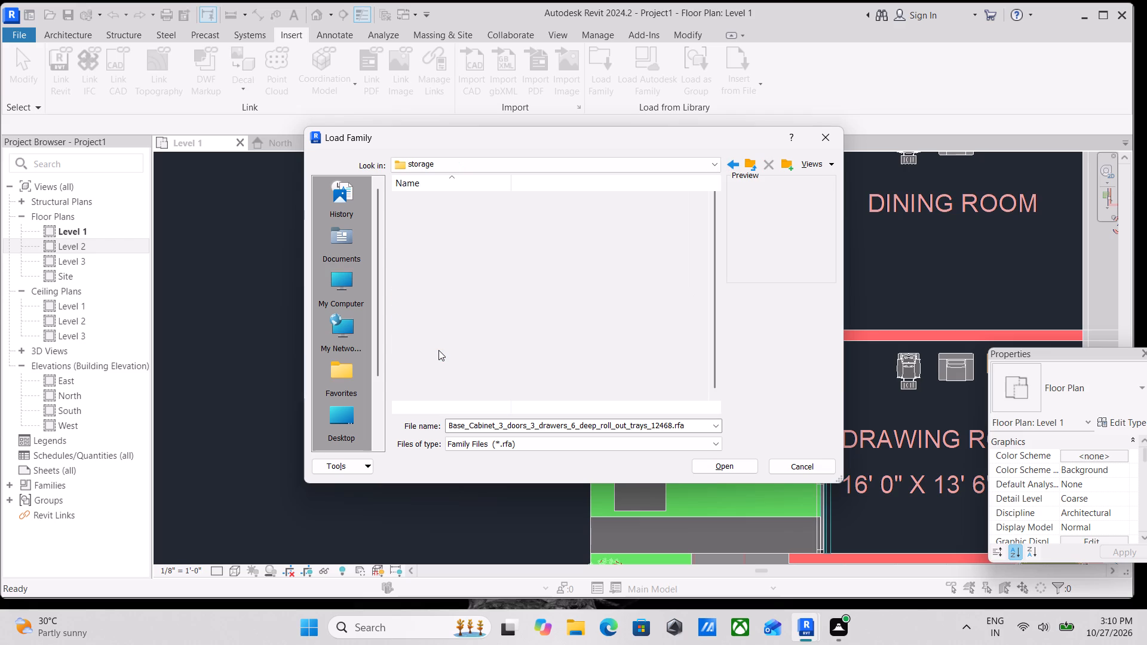
Preview the wardrobe, cupboard and dresser families in the storage folder and load Wardrobe_Cabinet_8465 into the project.
left_click(424, 247)
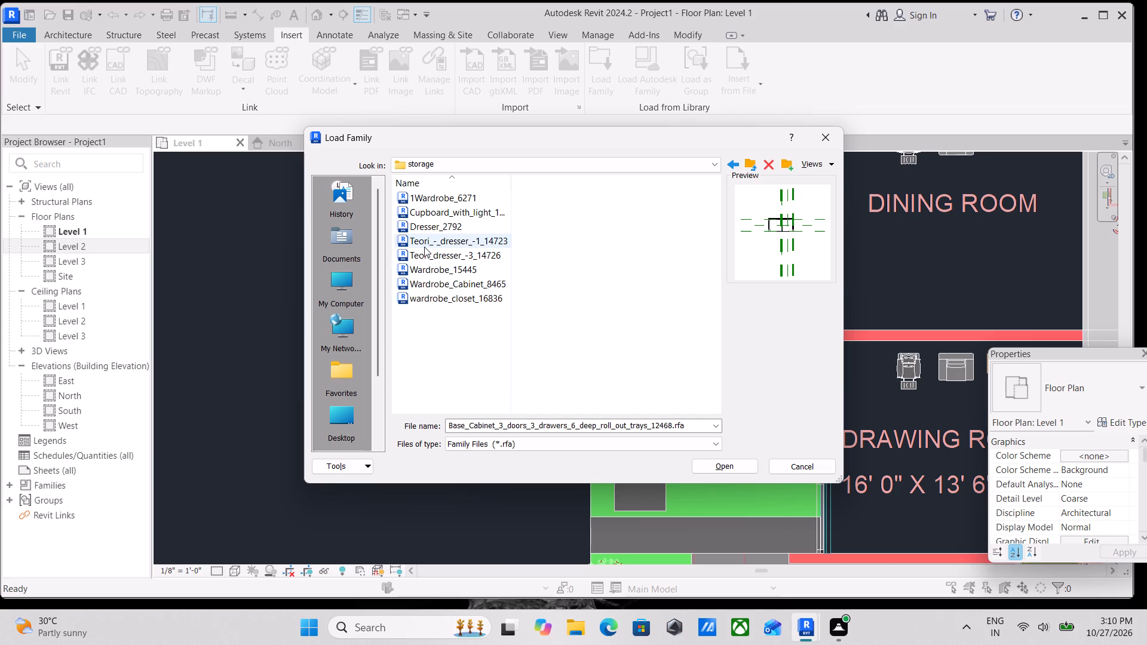
left_click(441, 294)
left_click(446, 284)
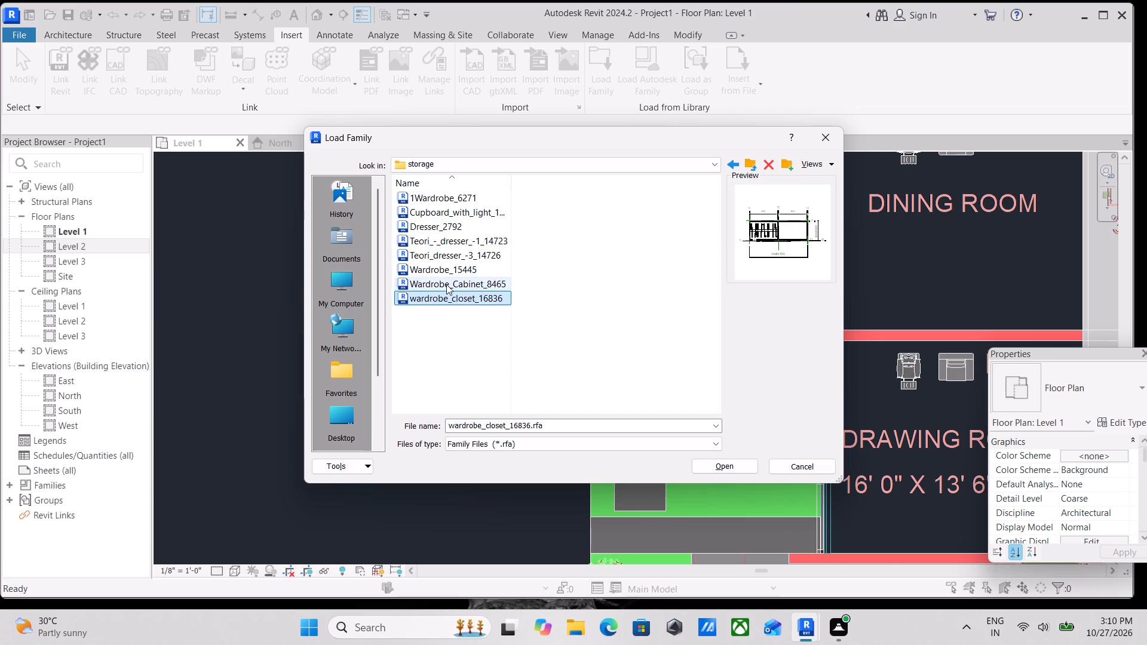
left_click(456, 314)
left_click(453, 275)
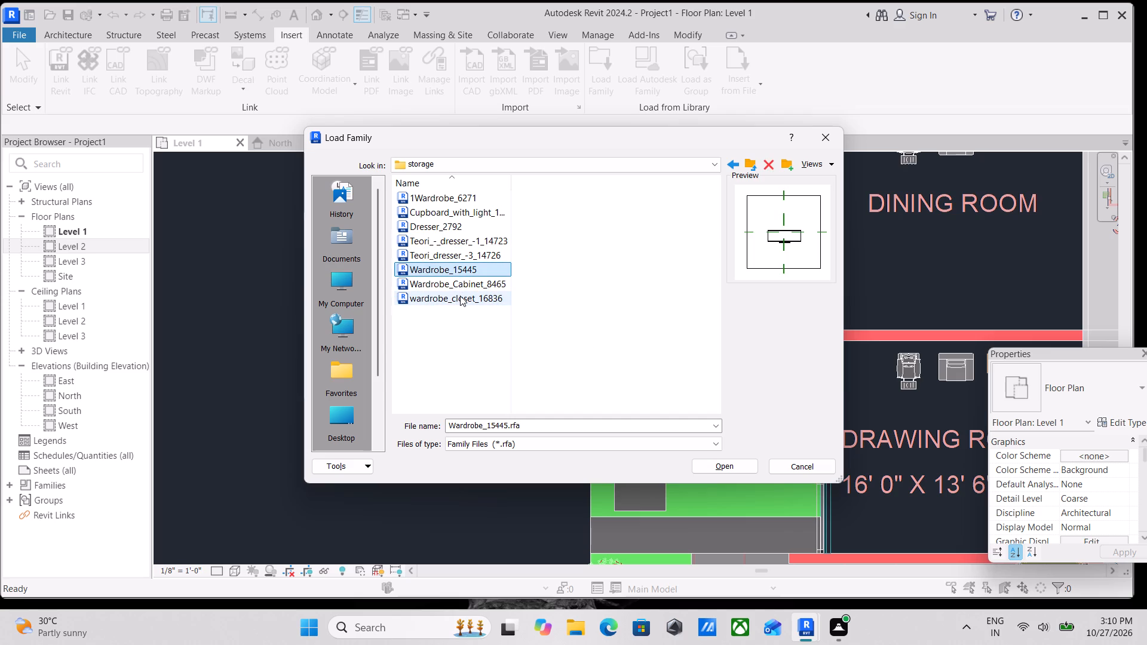
left_click(460, 296)
left_click(462, 304)
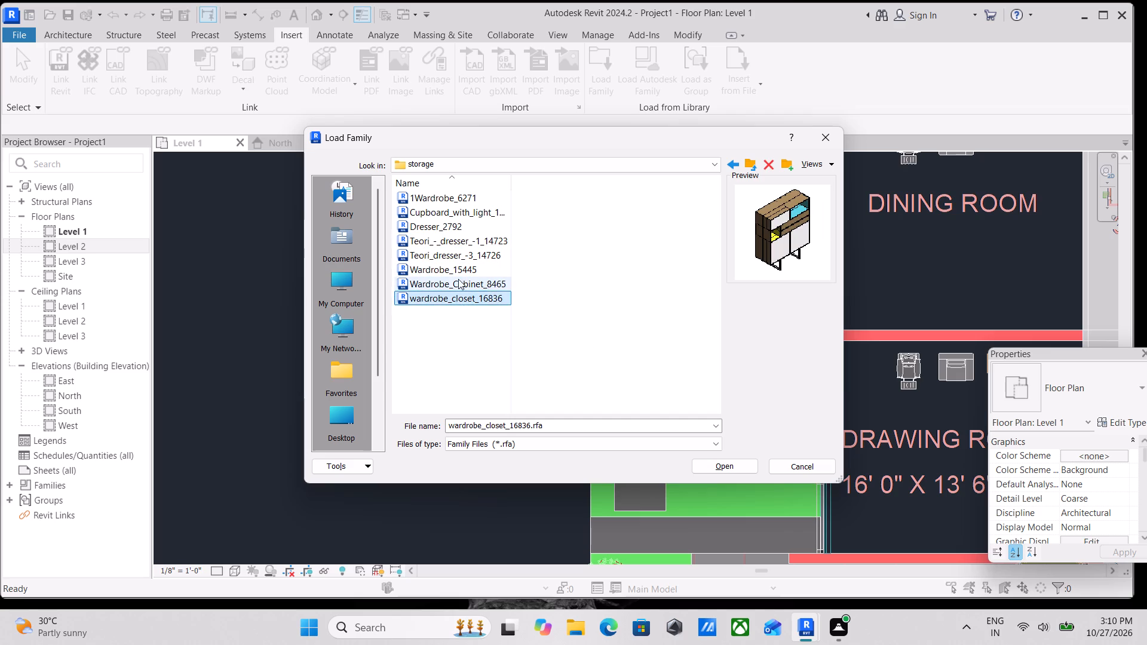
left_click(446, 196)
left_click(450, 216)
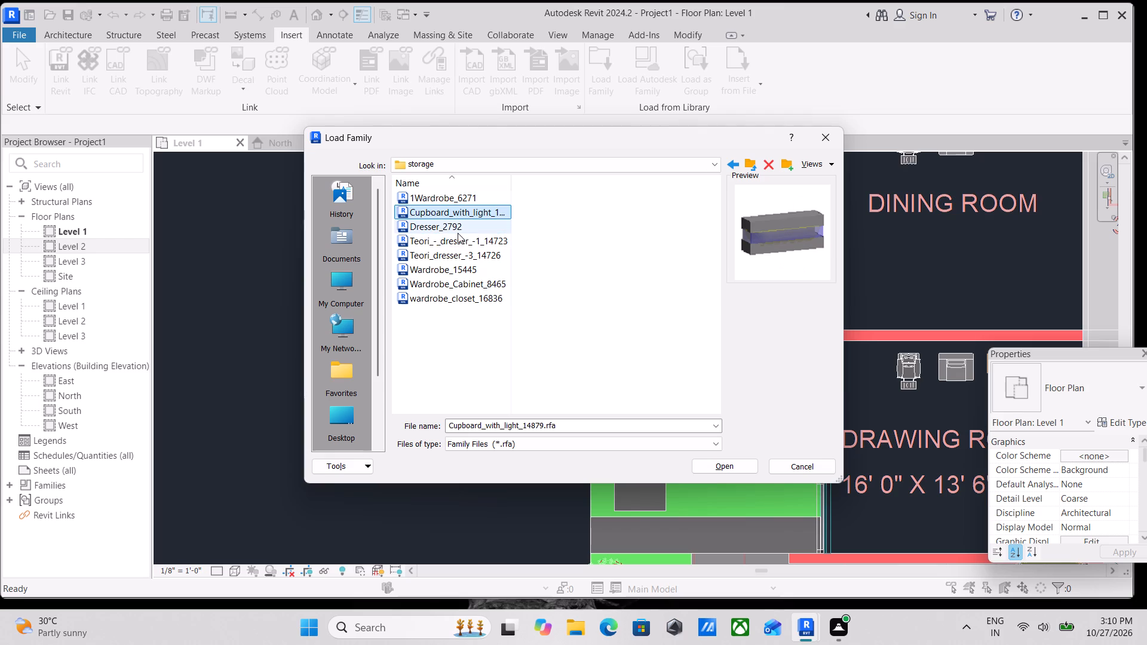
left_click(455, 231)
left_click(458, 246)
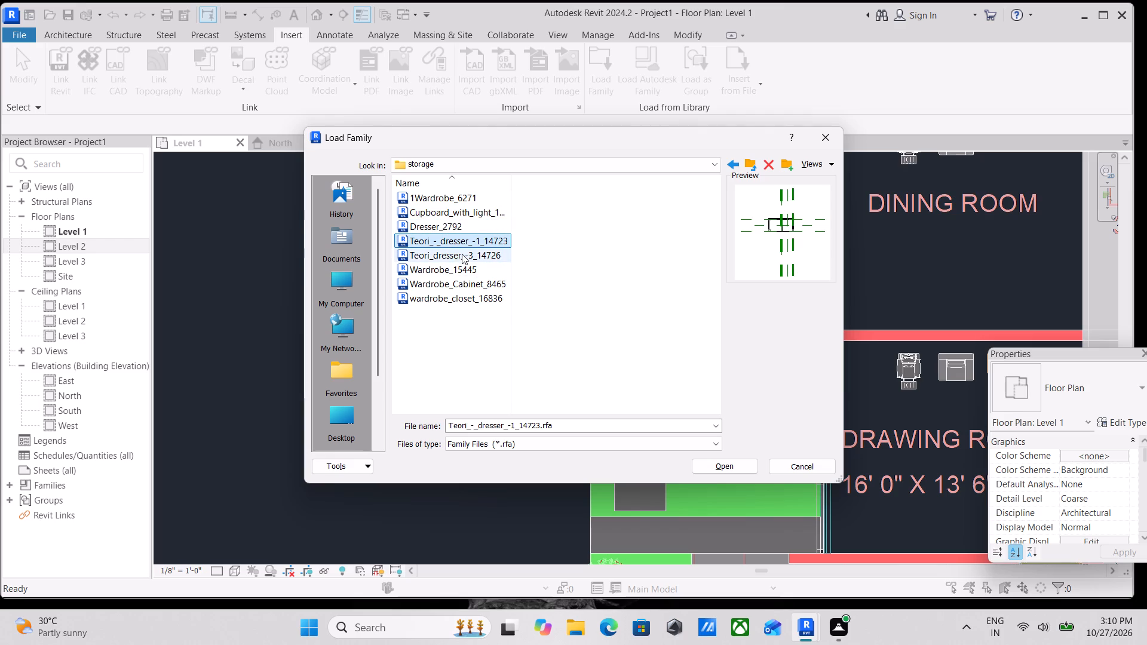
left_click(458, 254)
left_click(464, 268)
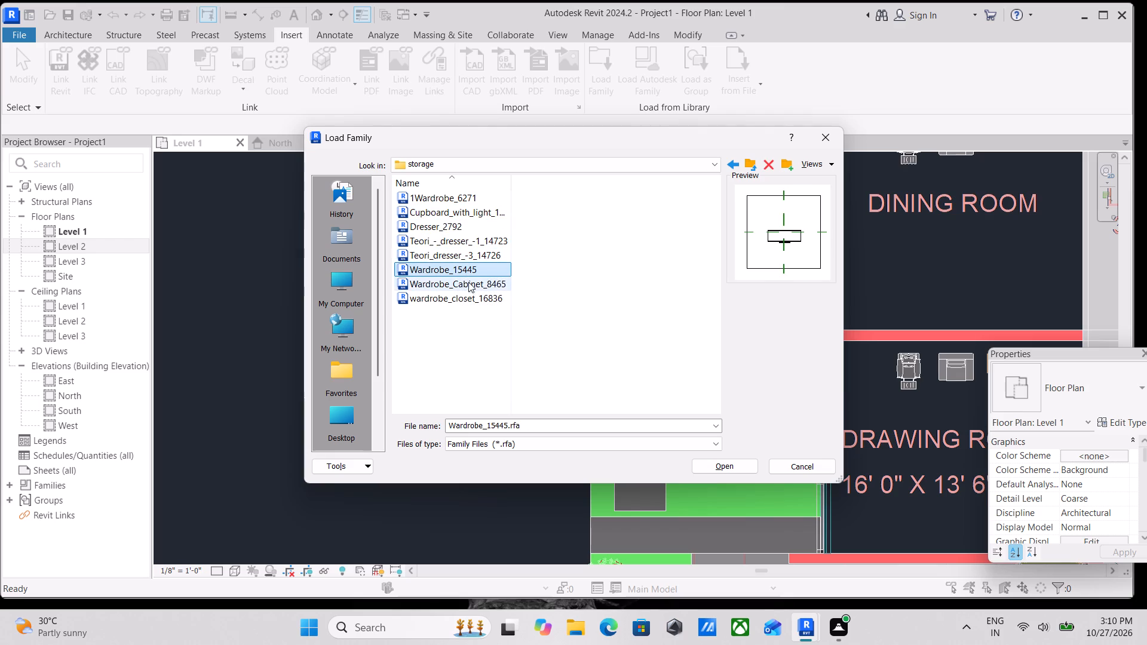
left_click(470, 285)
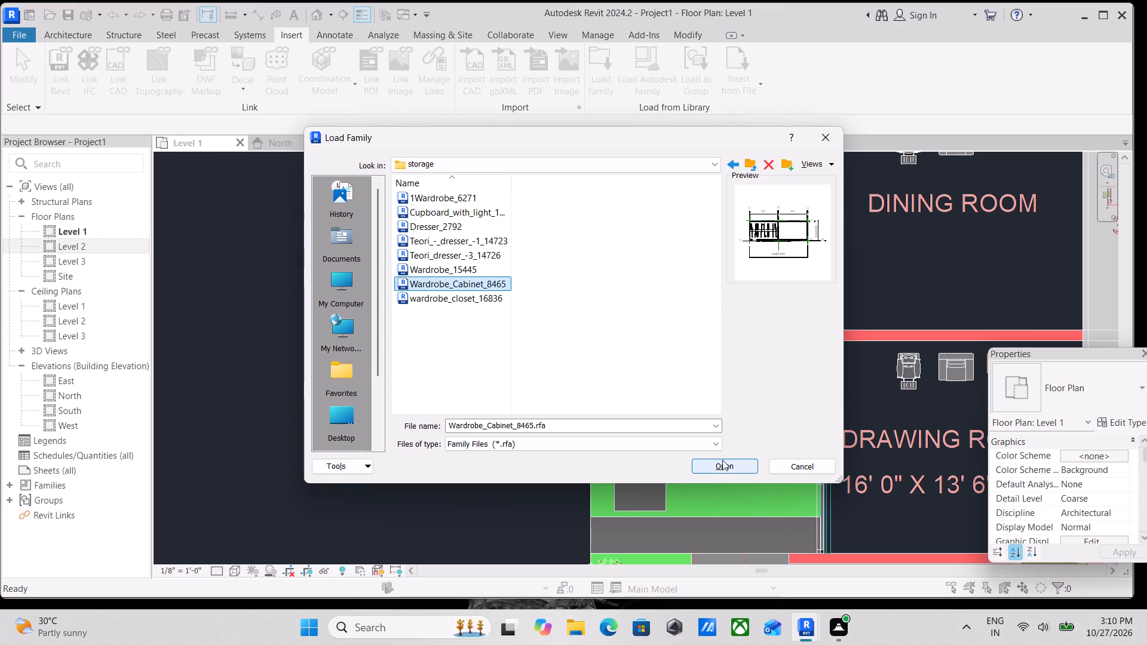
left_click(720, 462)
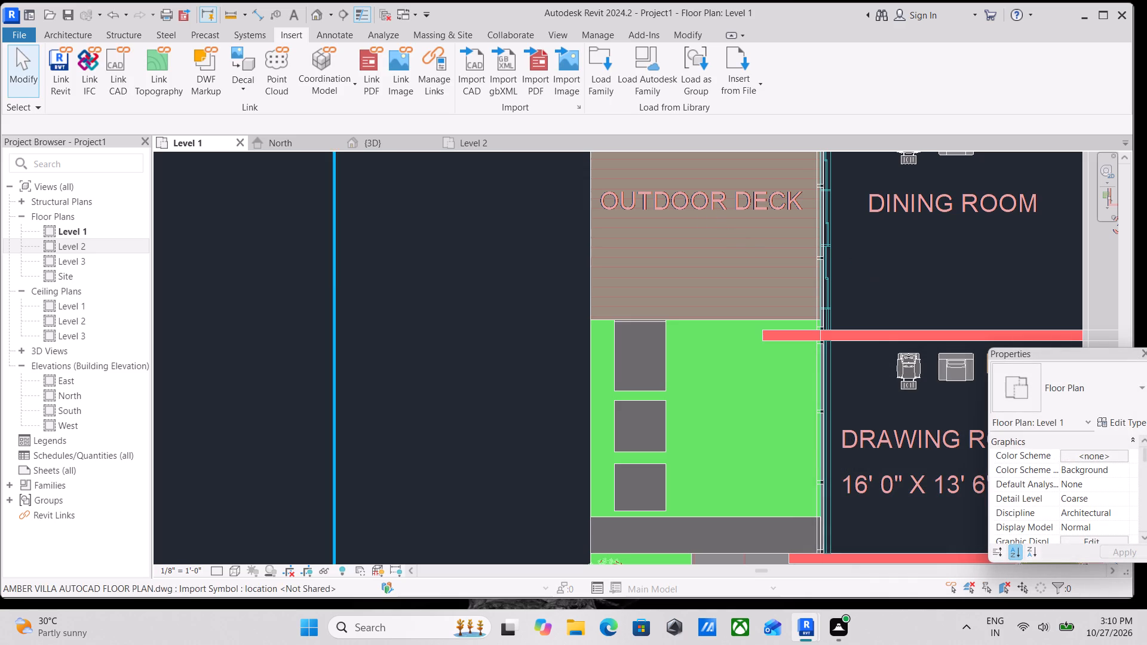
Place the Wardrobe_Cabinet_8465 component in the closet, rotated 90 degrees over the CAD wardrobe against the foyer wall, dismissing the save reminder.
left_click(78, 27)
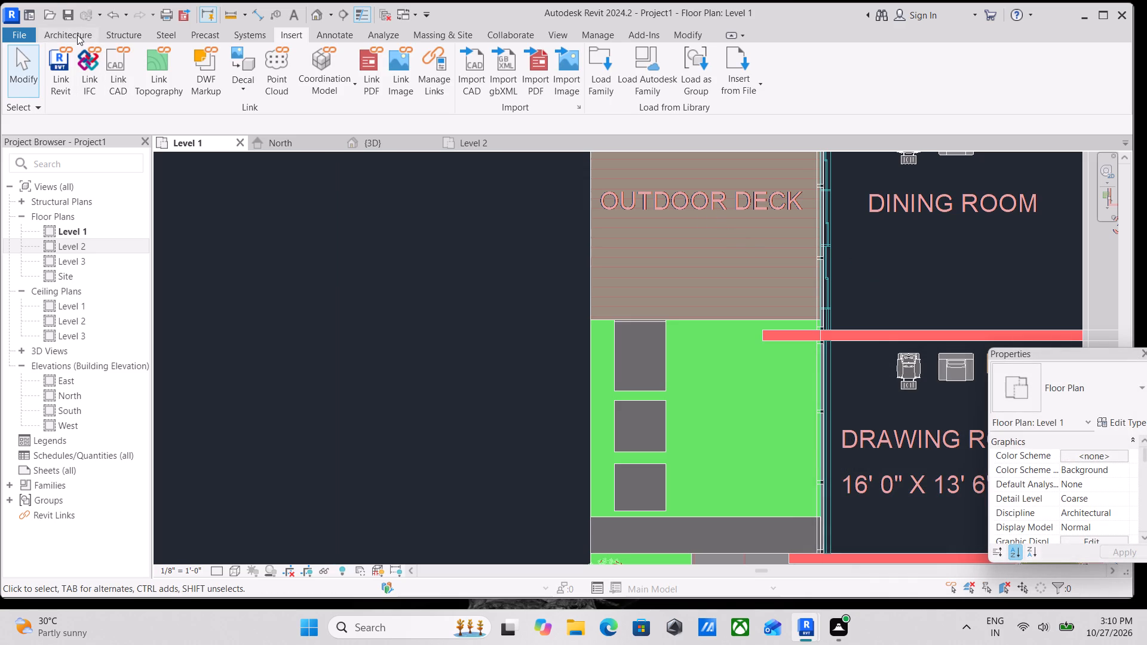
left_click(77, 35)
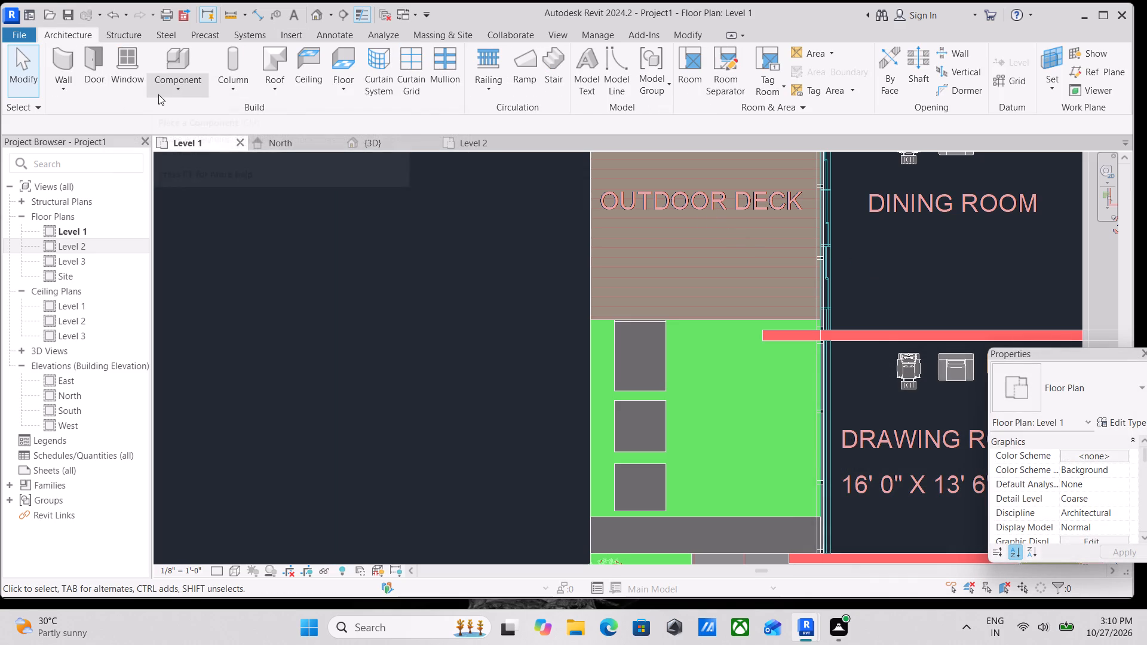
left_click(173, 91)
left_click(182, 107)
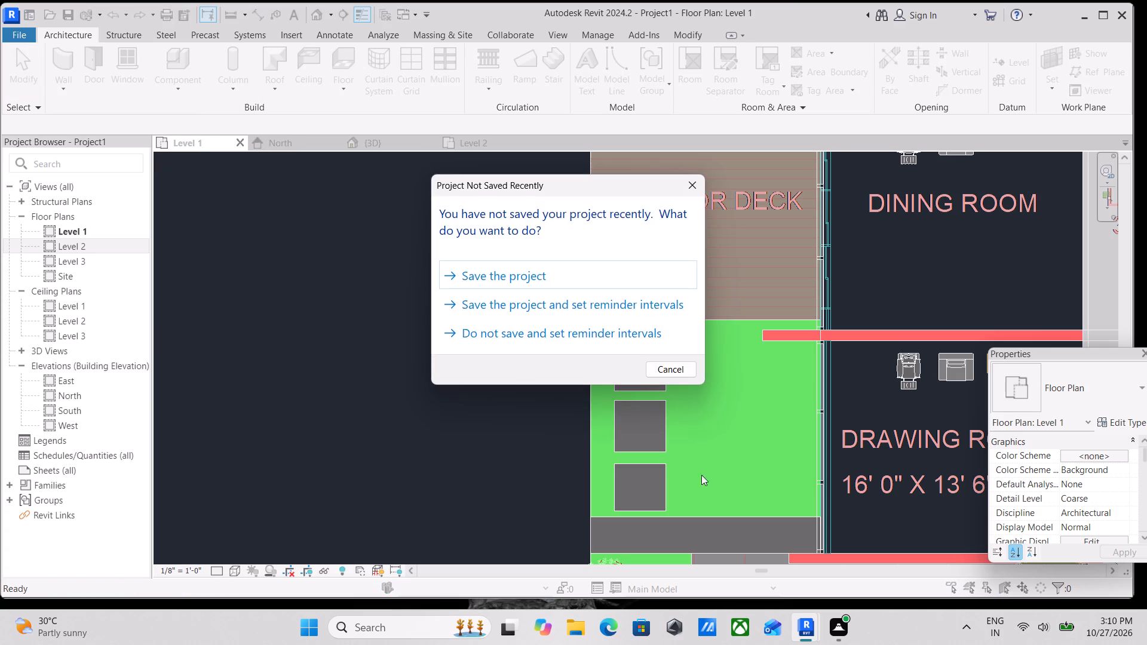
left_click(688, 182)
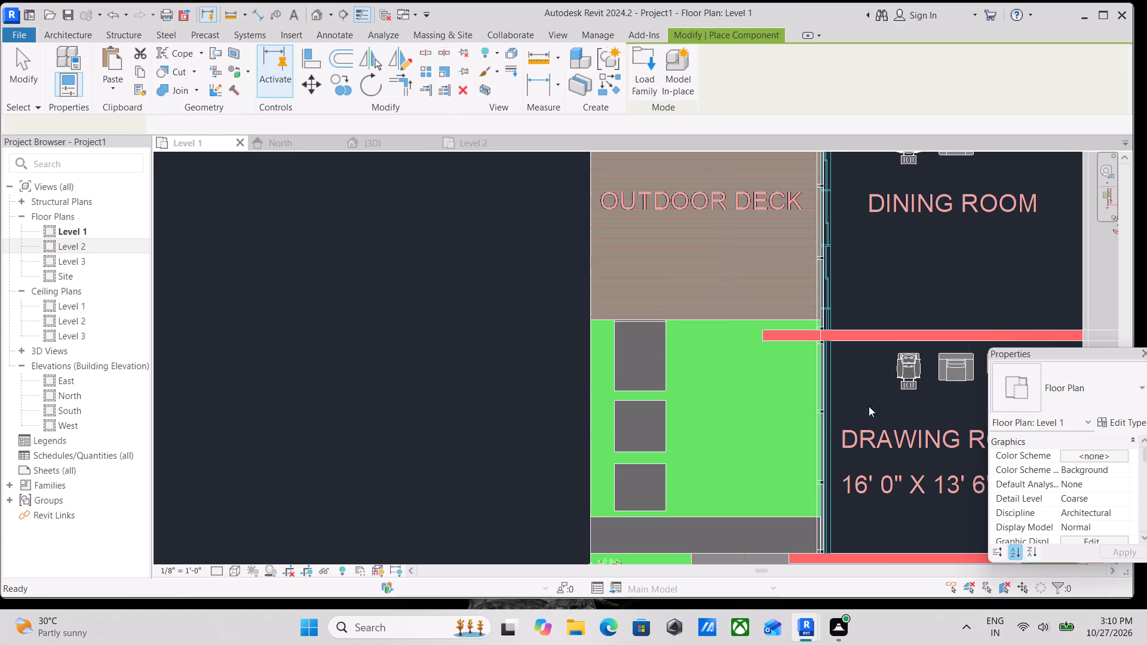
scroll(867, 393, "down", 3)
middle_click_drag(866, 392, 640, 250)
scroll(842, 309, "up", 3)
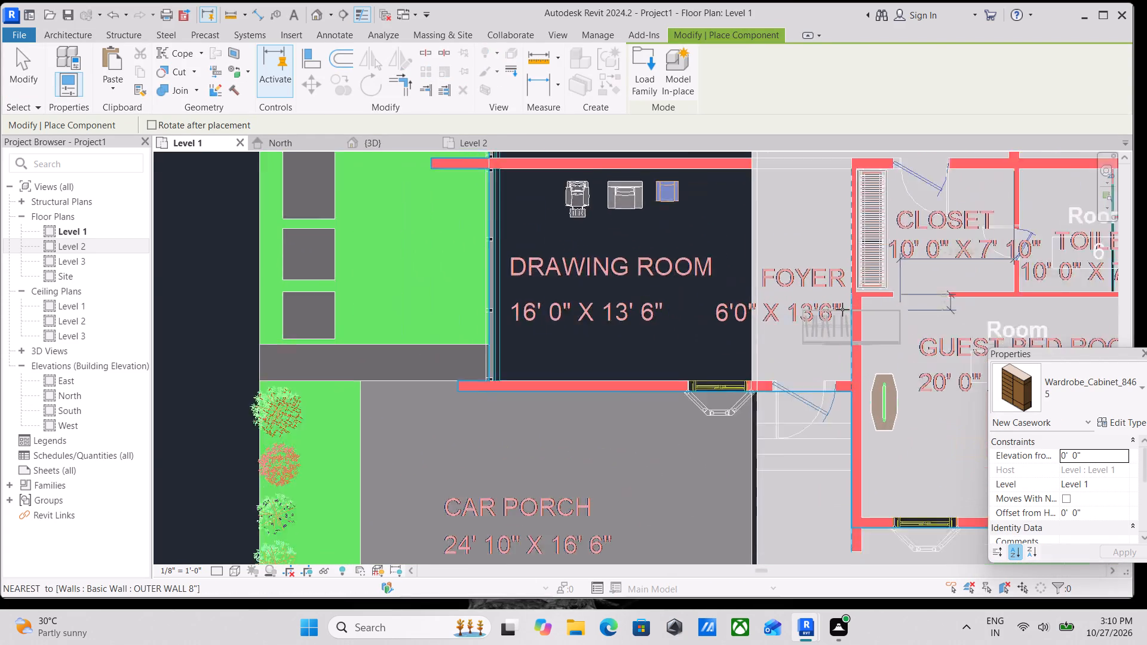
scroll(842, 309, "up", 2)
scroll(790, 318, "down", 2)
middle_click_drag(790, 319, 811, 184)
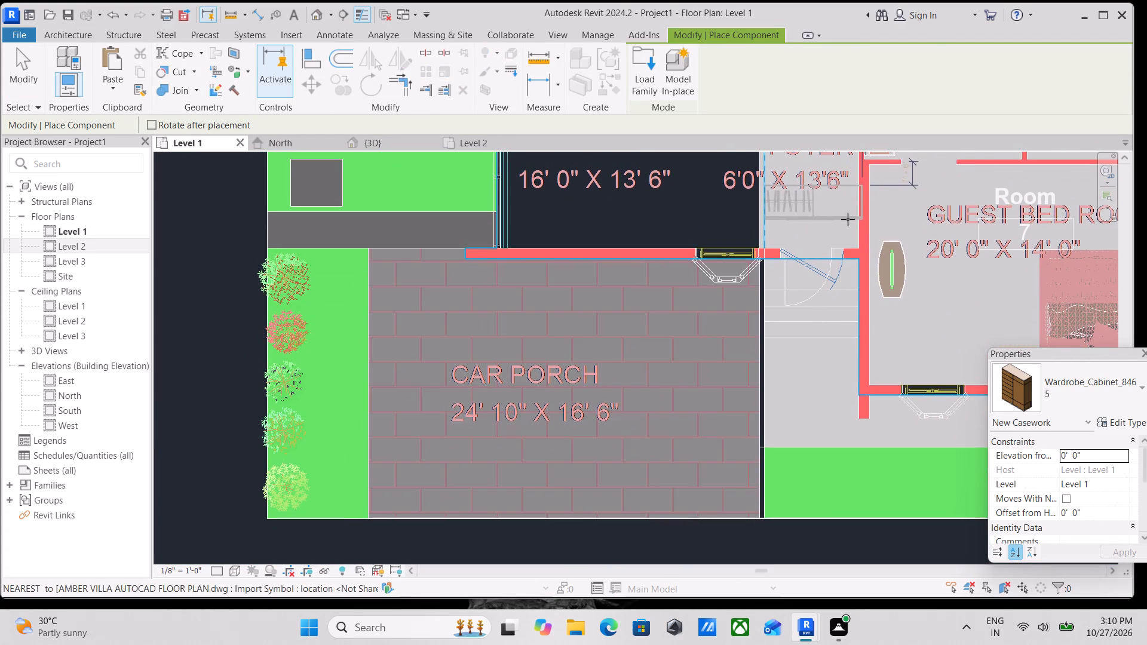
middle_click_drag(882, 235, 750, 434)
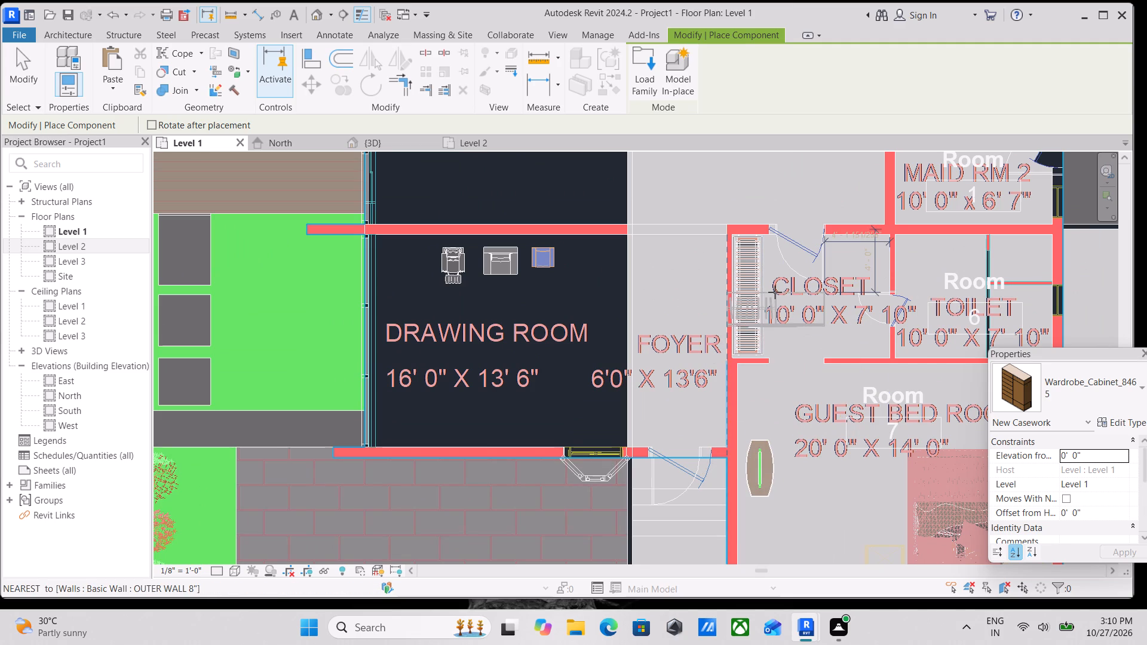
key("space")
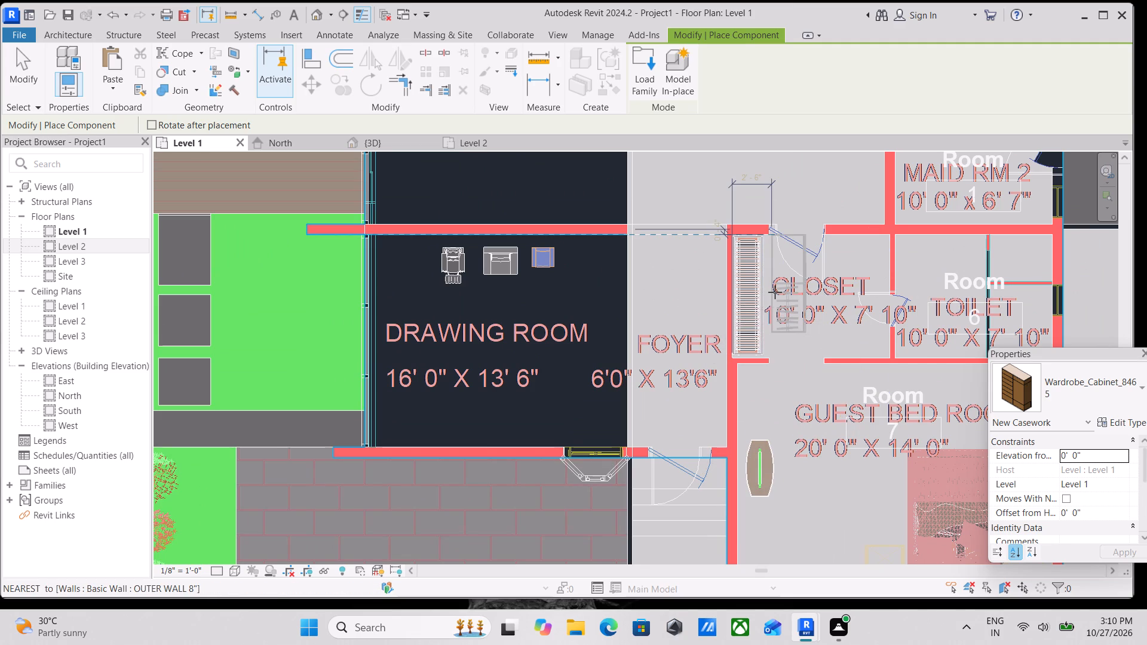
scroll(773, 293, "up", 2)
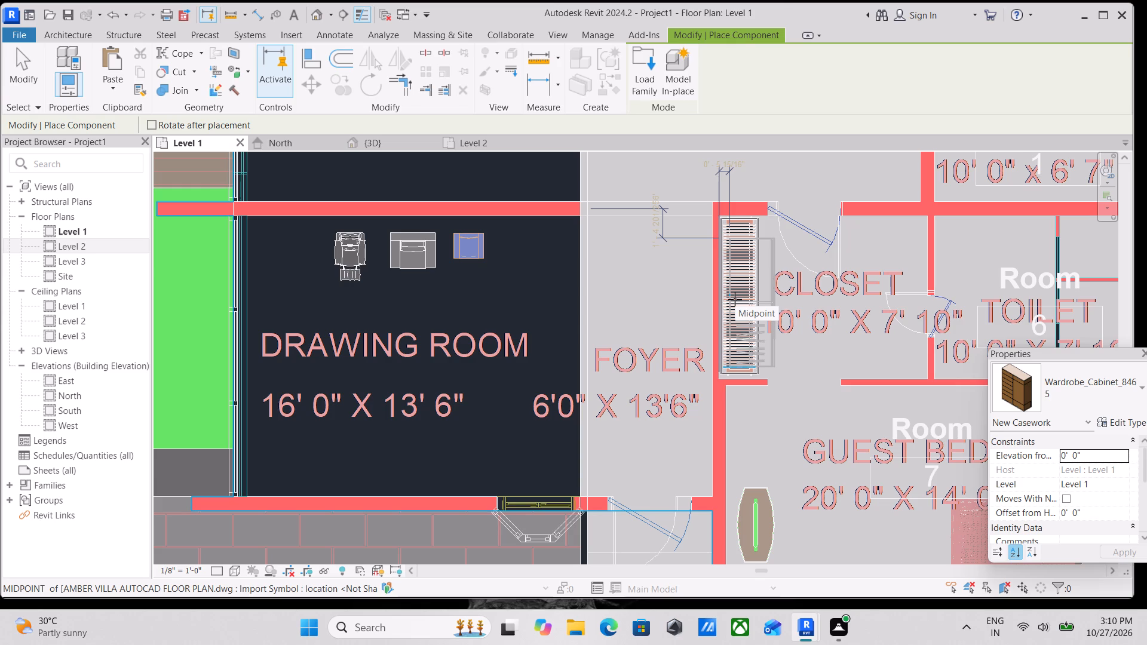
scroll(735, 299, "up", 4)
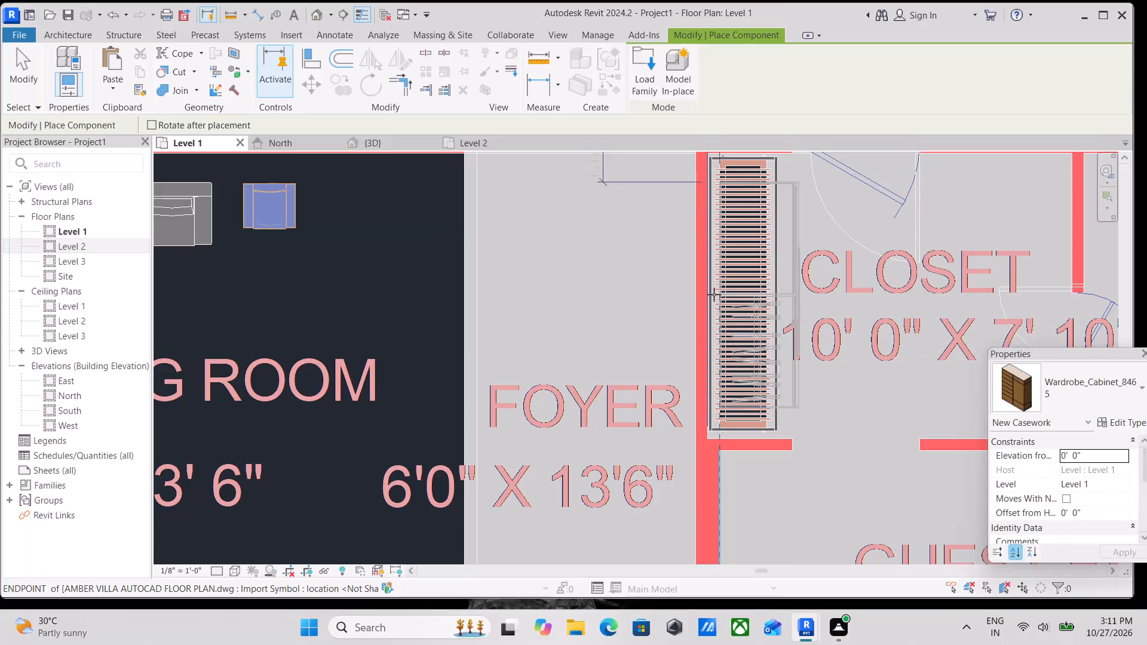
left_click(711, 294)
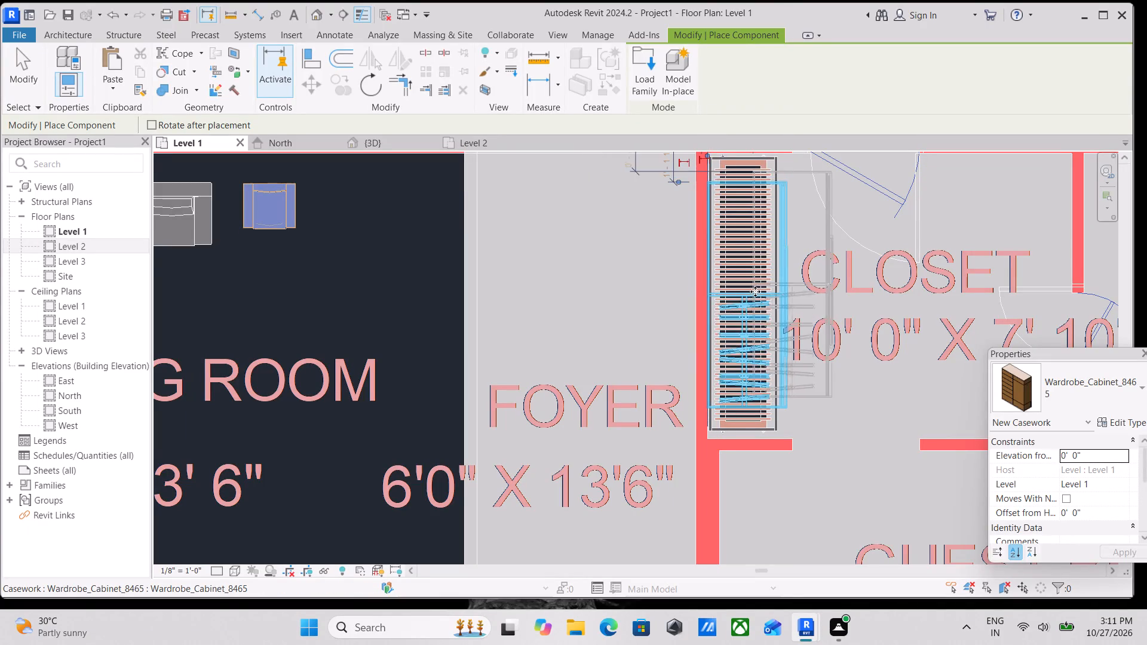
scroll(755, 292, "down", 1)
scroll(796, 288, "up", 2)
key("Escape")
key("Escape")
key("Escape")
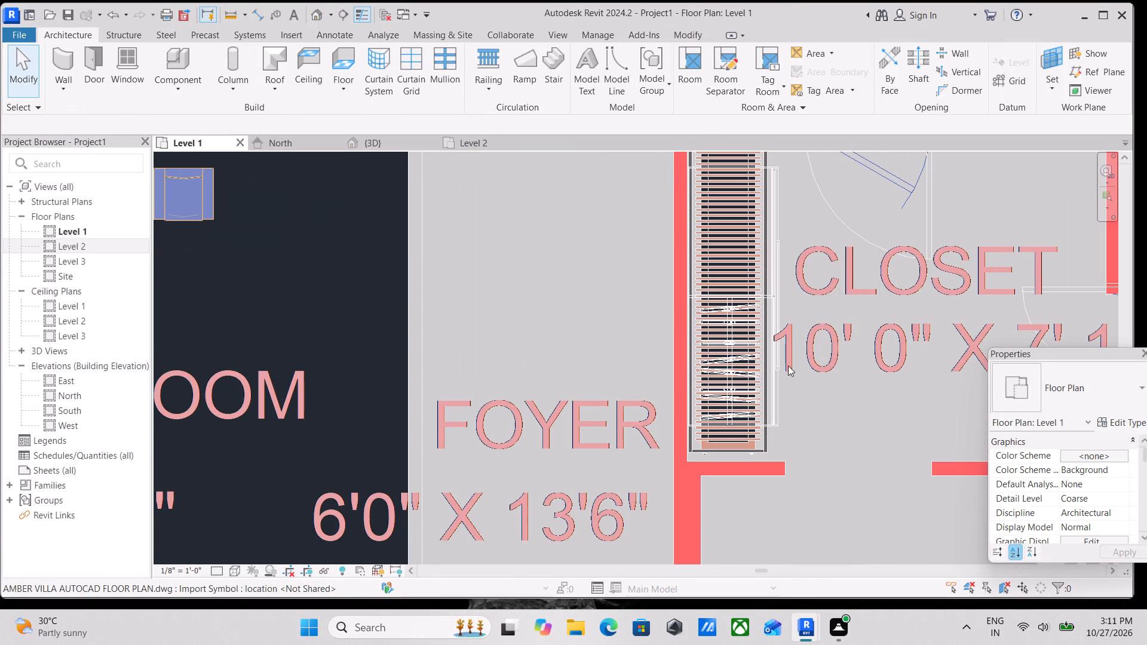
Nudge the closet wardrobe towards the guest bedroom partition and slightly away from the foyer wall to align it with the CAD wardrobe's end.
left_click(778, 404)
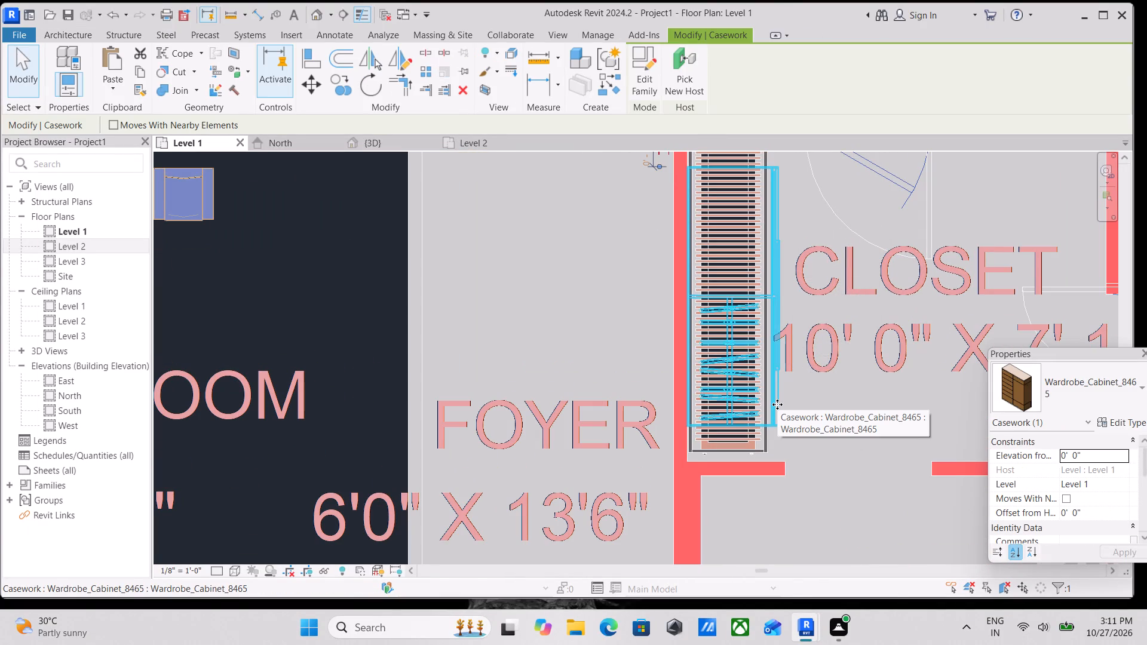
key("Down")
key("Down")
key("Down")
key("Down")
key("Down")
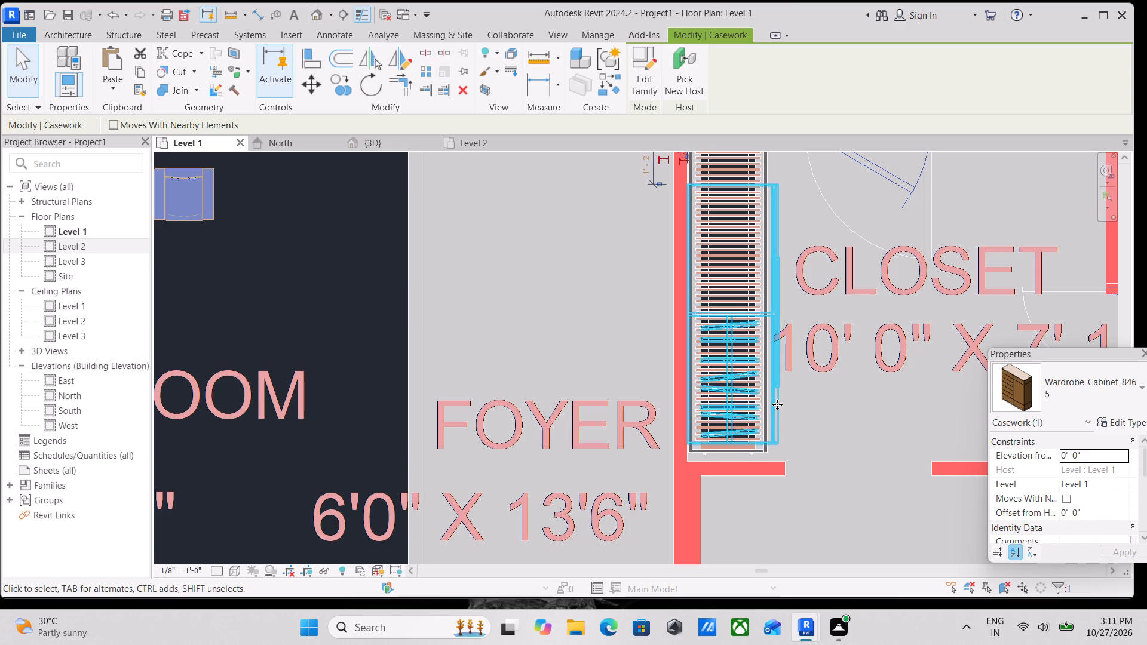
key("Right")
key("Down")
key("Down")
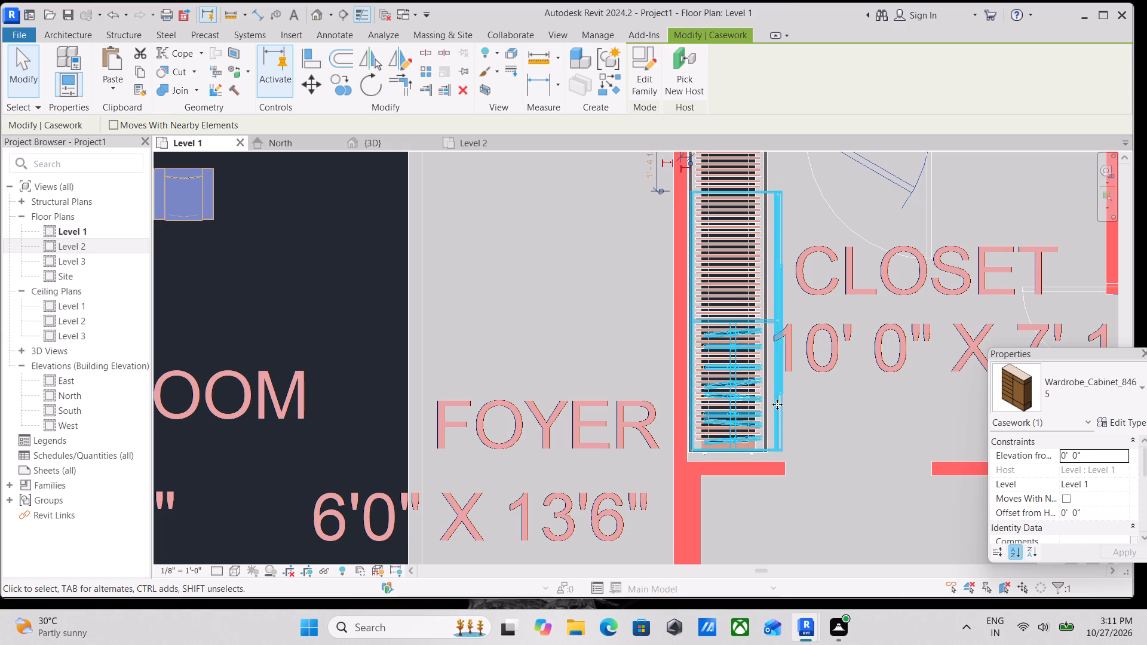
key("Right")
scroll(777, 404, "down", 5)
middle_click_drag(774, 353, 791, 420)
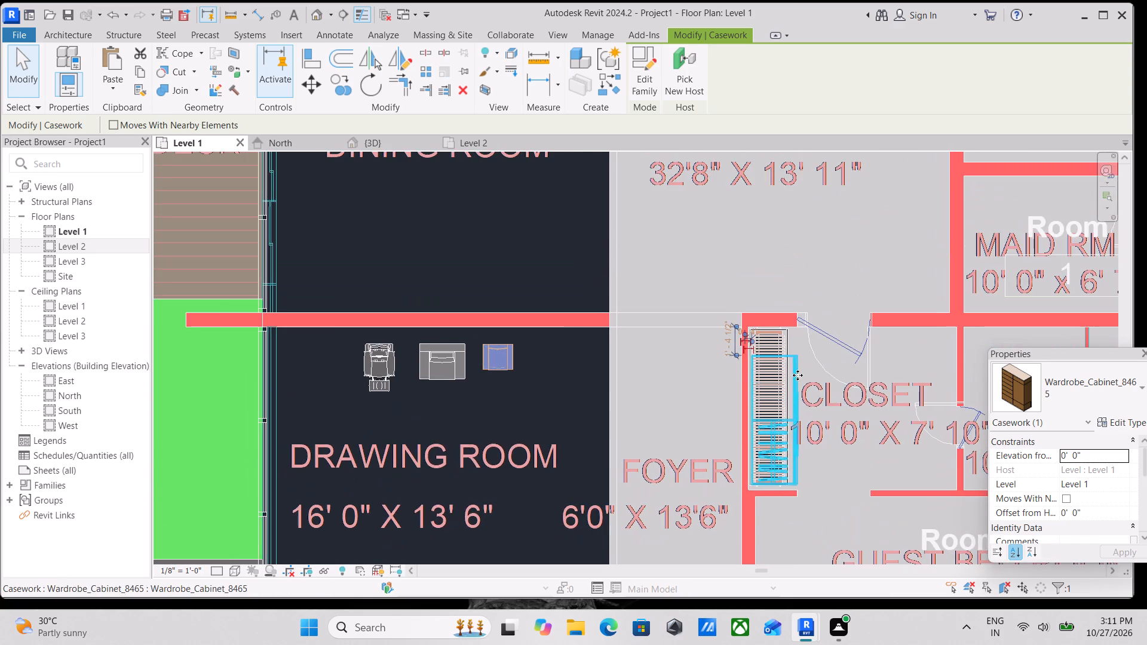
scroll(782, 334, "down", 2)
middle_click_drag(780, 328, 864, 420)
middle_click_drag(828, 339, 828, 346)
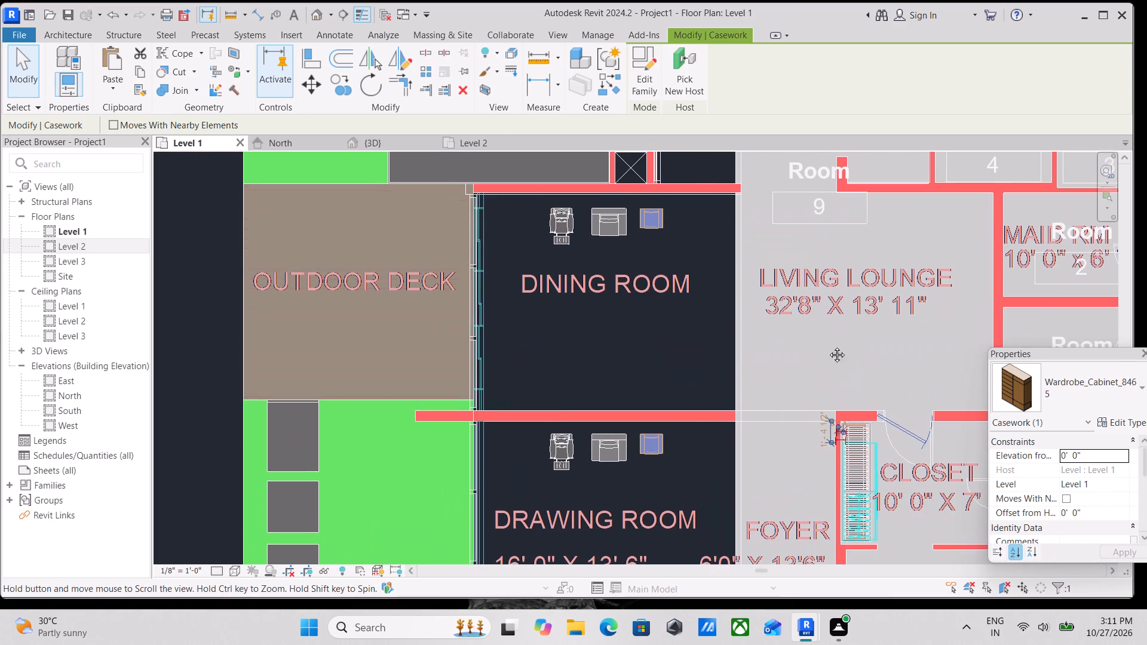
Start placing another component and browse the family library from the storage folder to the KITCHEN folder in SHUBHAM CITY.
middle_click_drag(828, 346, 863, 457)
scroll(814, 339, "down", 1)
middle_click_drag(814, 339, 860, 420)
scroll(864, 405, "down", 4)
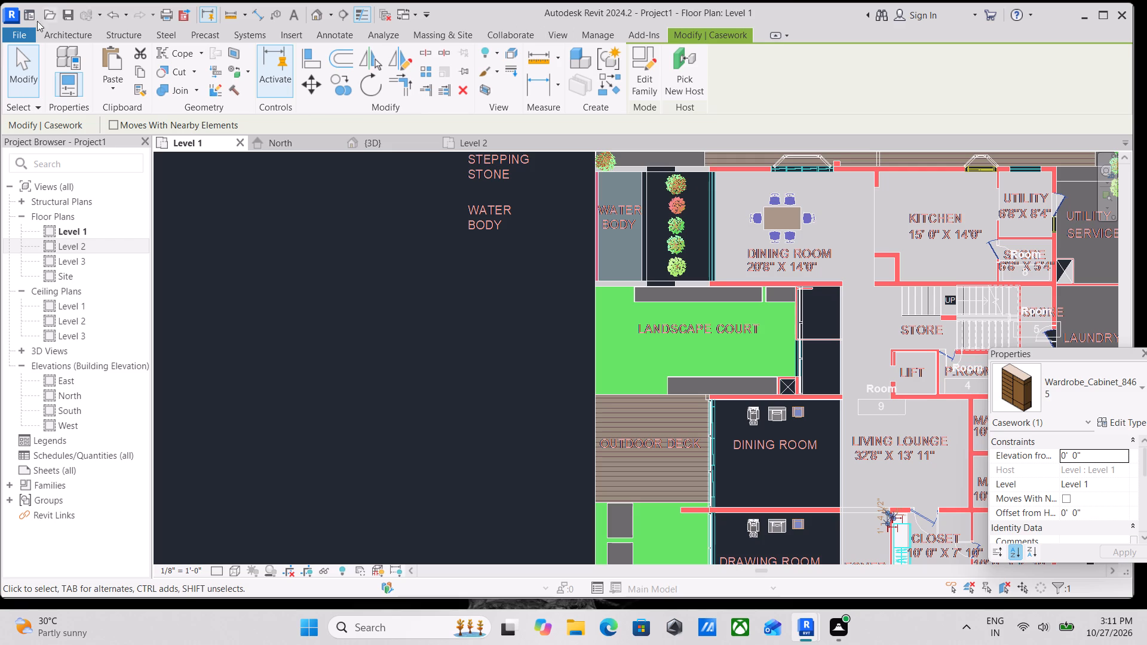
left_click(60, 32)
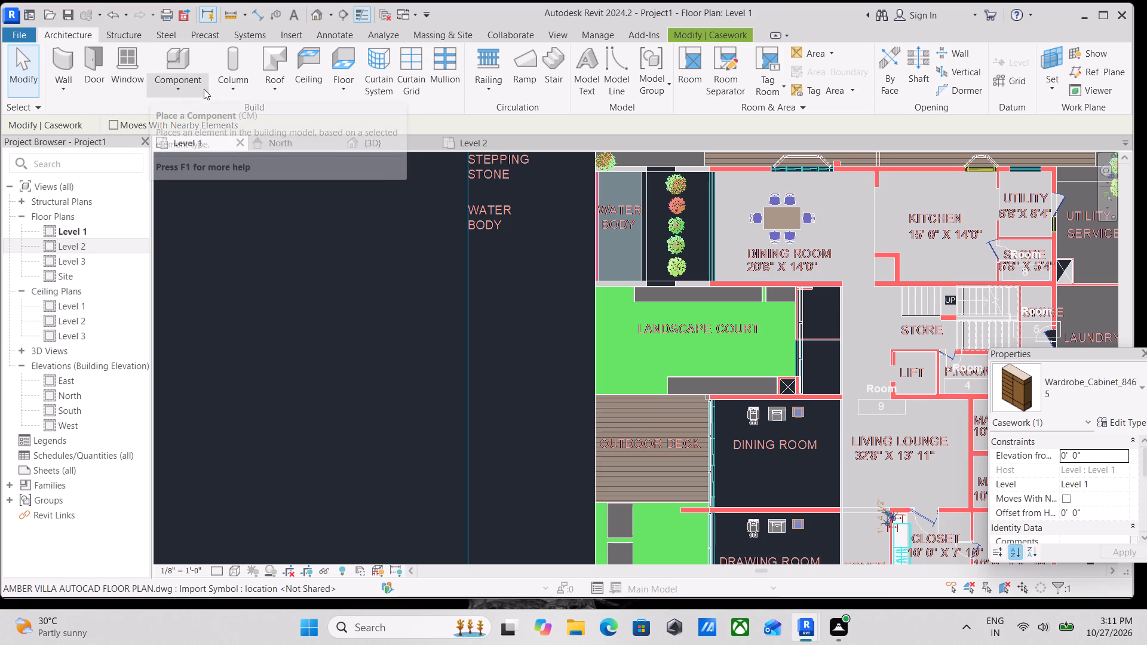
left_click(164, 91)
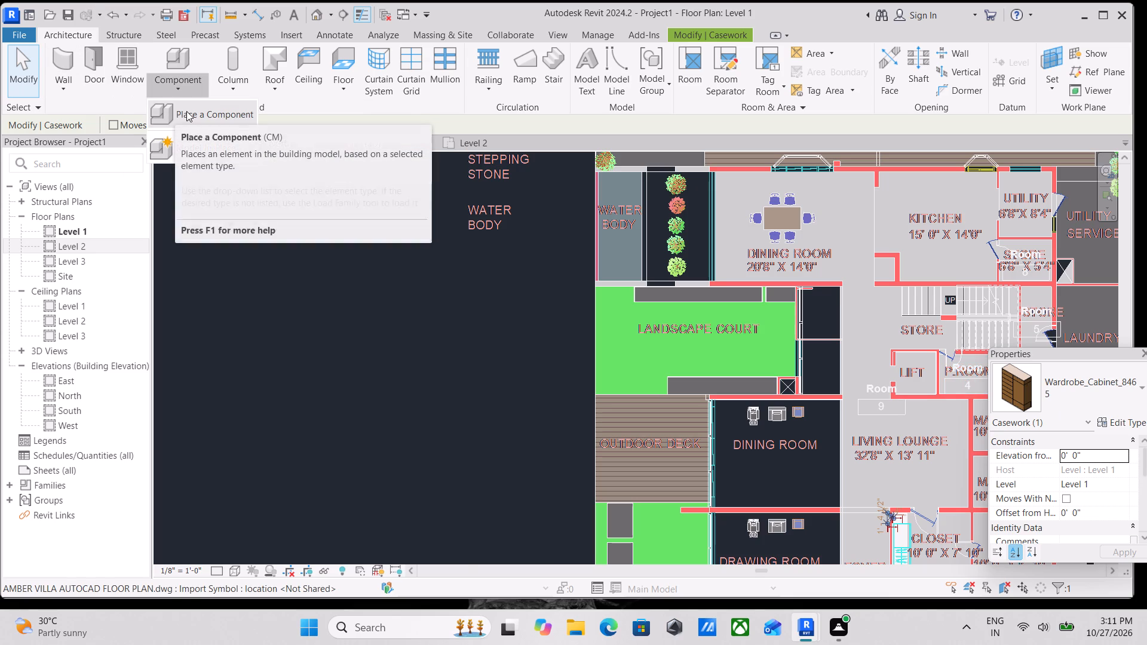
left_click(186, 111)
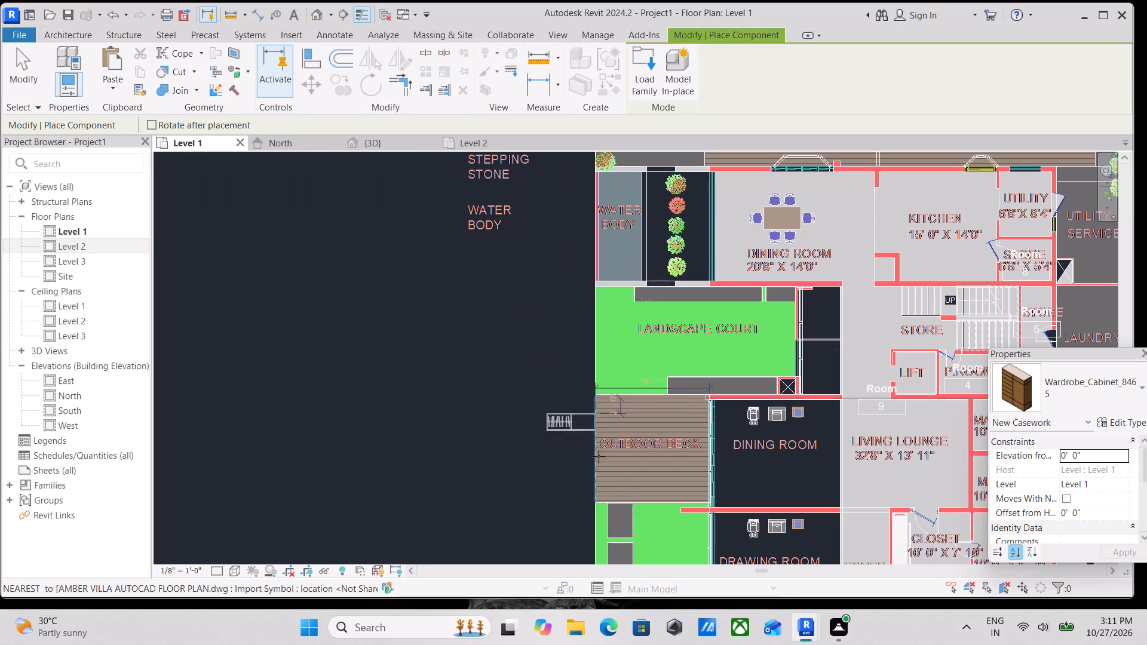
left_click(634, 63)
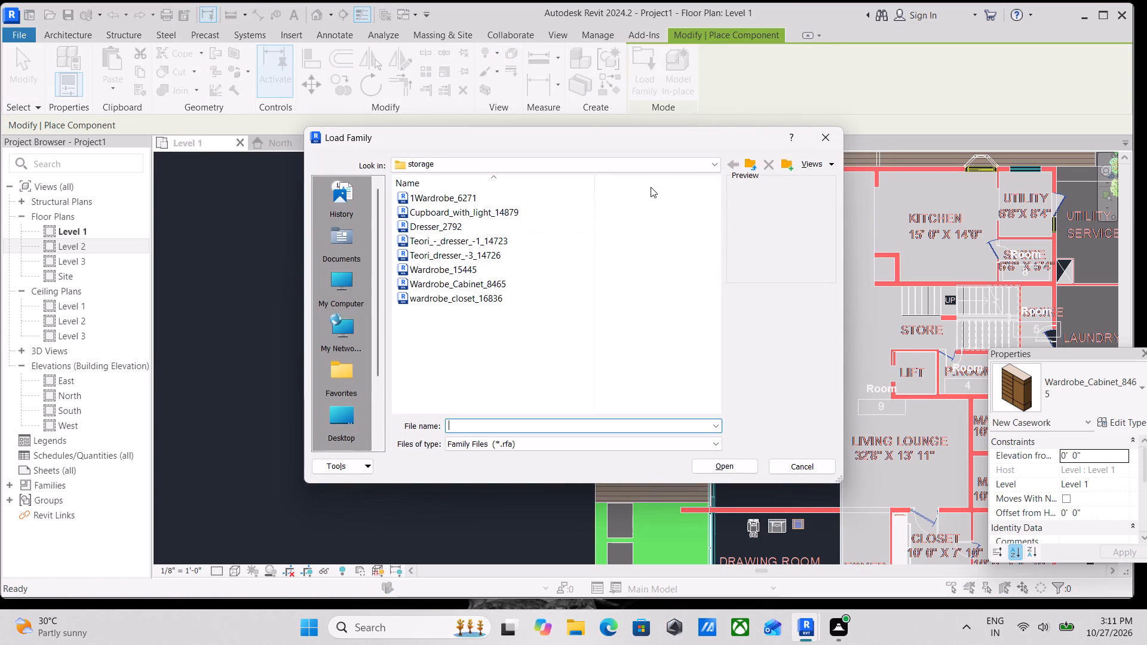
left_click(447, 158)
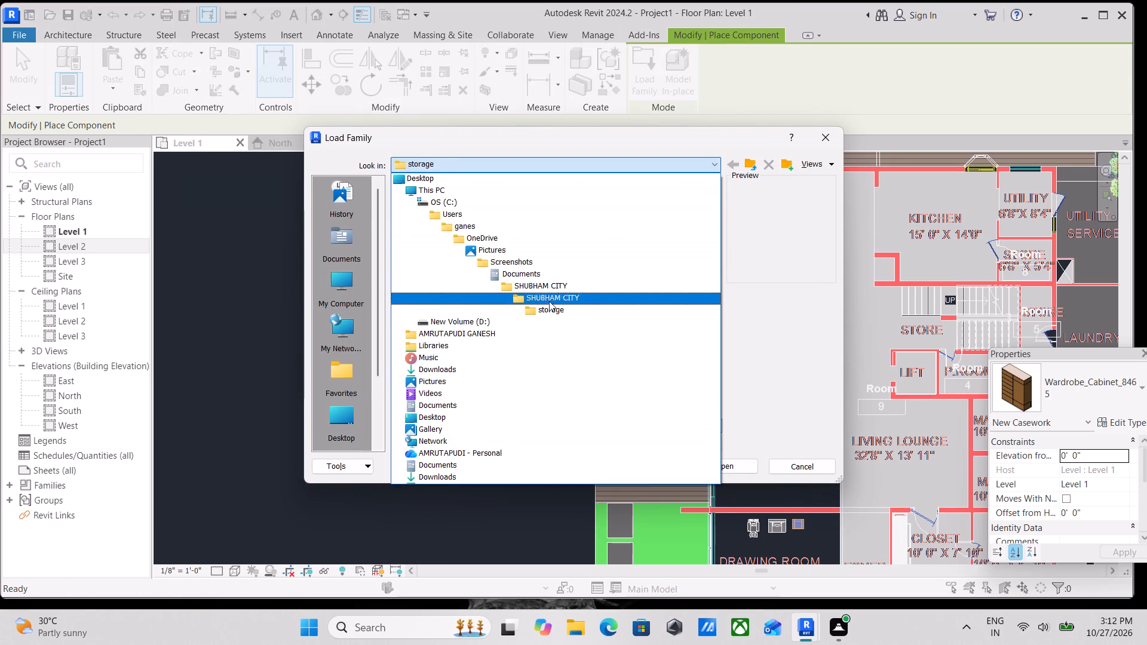
left_click(553, 302)
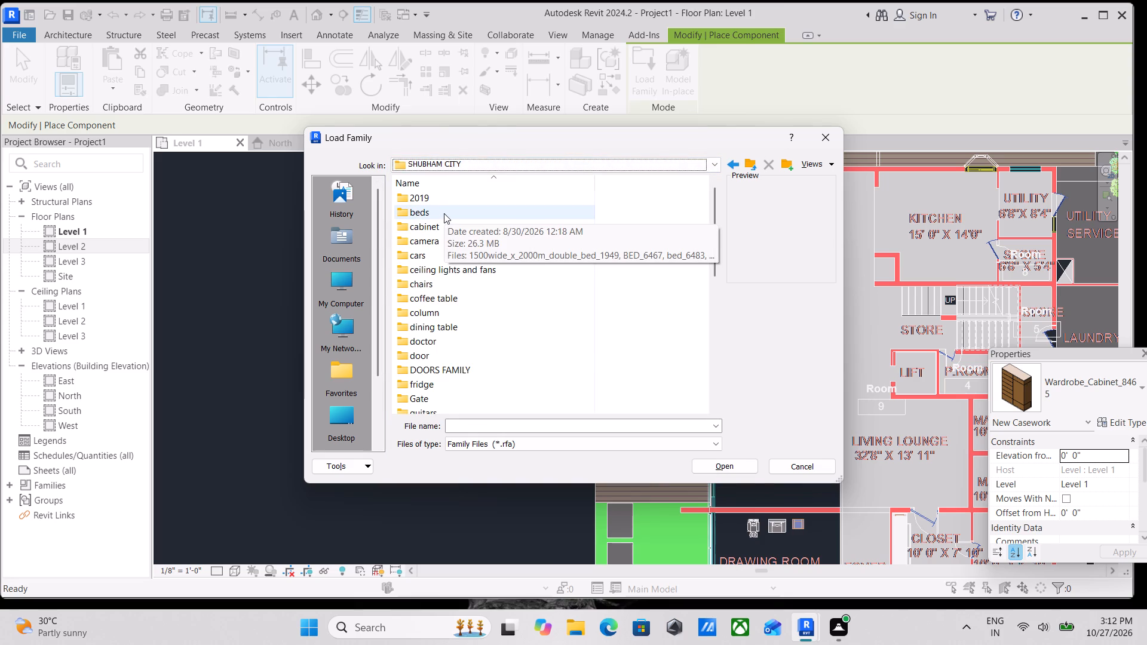
scroll(446, 281, "down", 6)
scroll(456, 299, "up", 3)
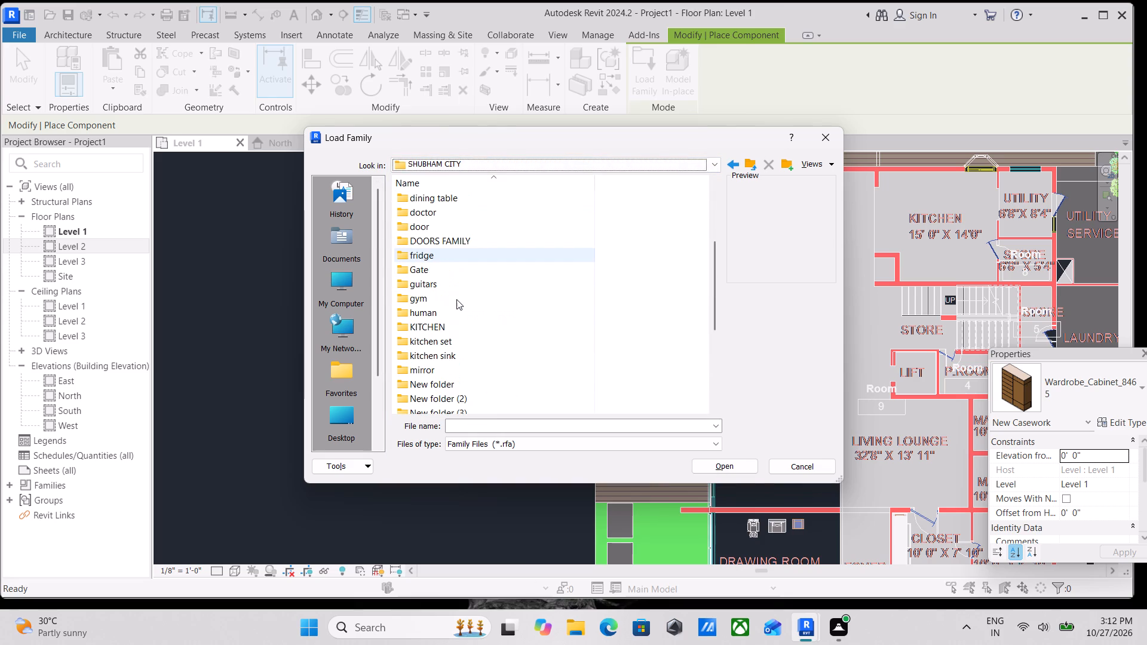
scroll(456, 299, "up", 7)
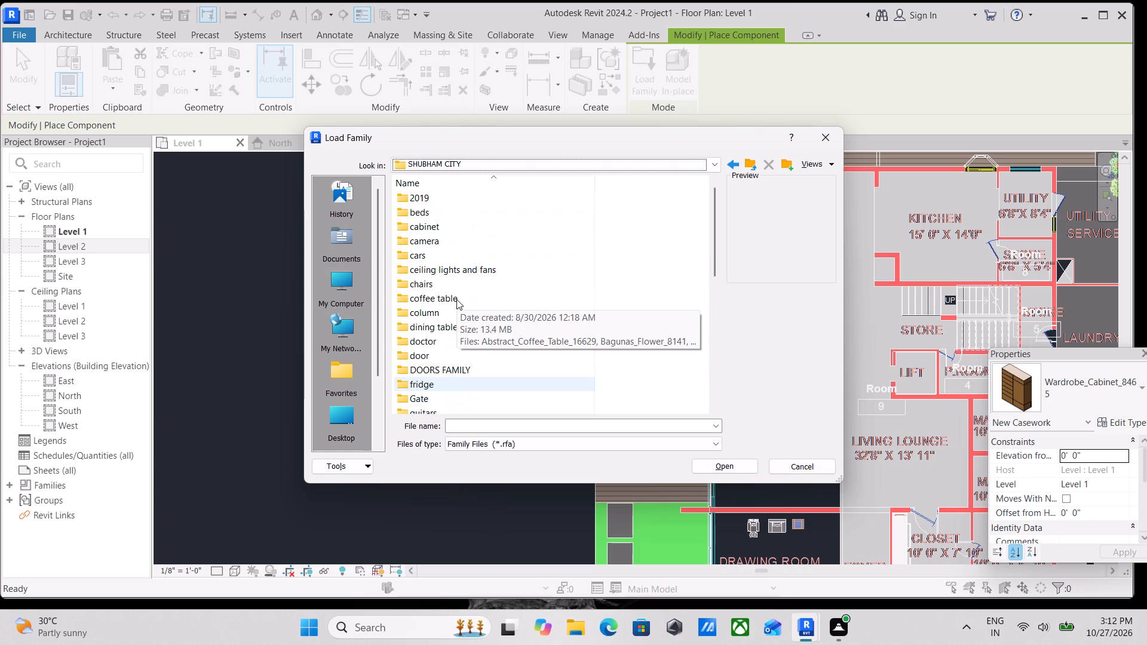
scroll(456, 299, "down", 4)
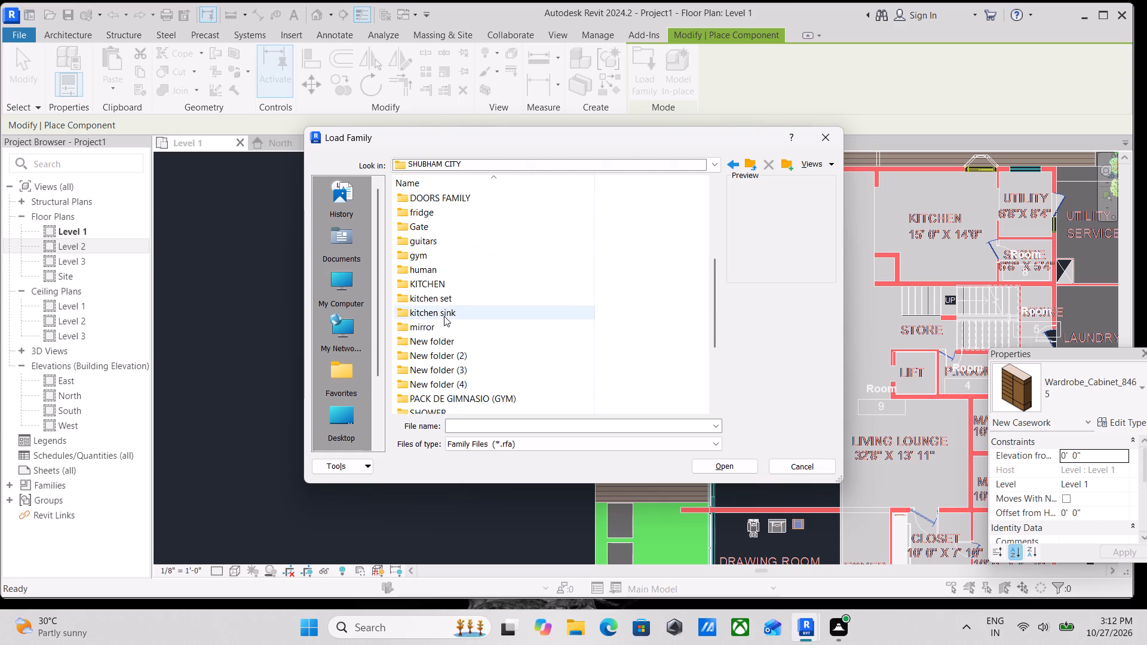
double_click(430, 282)
Load the Double_Oven_18099 family from the KITCHEN folder into the project.
left_click(442, 228)
left_click(444, 251)
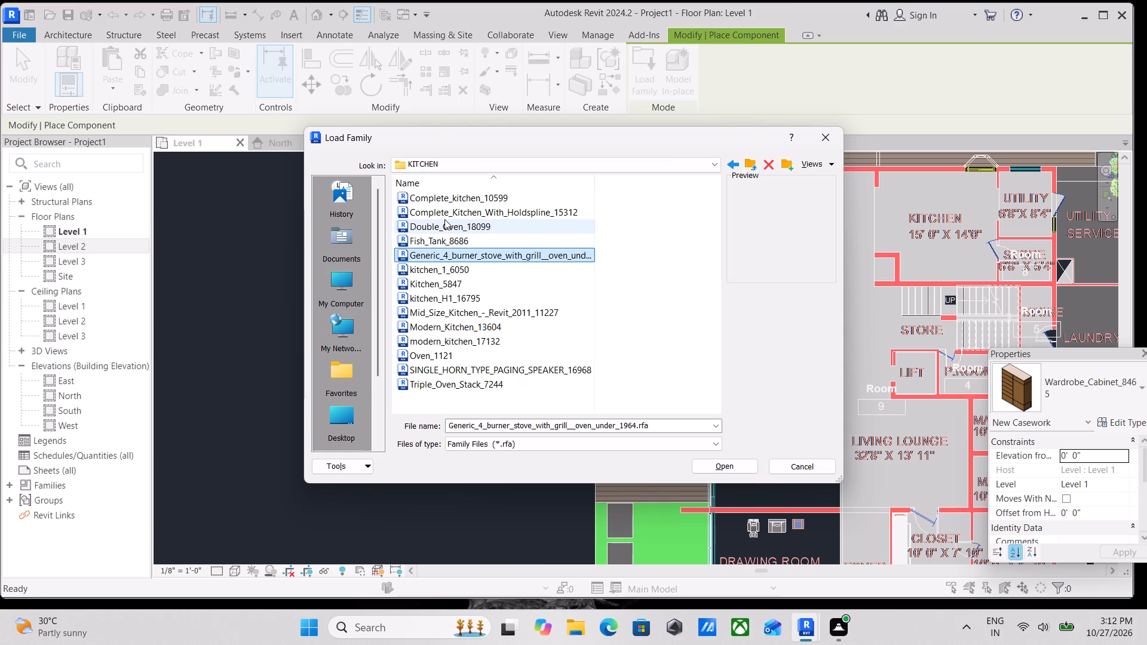
left_click(444, 219)
left_click(444, 218)
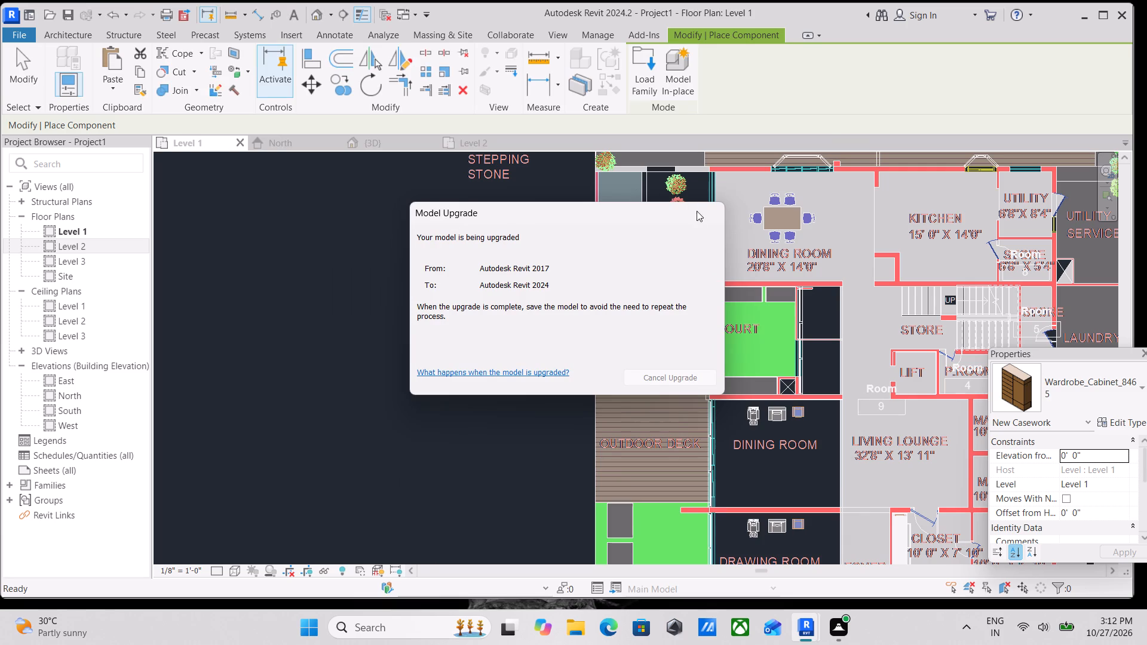
Preview the kitchen, oven and other families in the KITCHEN folder and load modern_kitchen_17132 into the project.
left_click(649, 67)
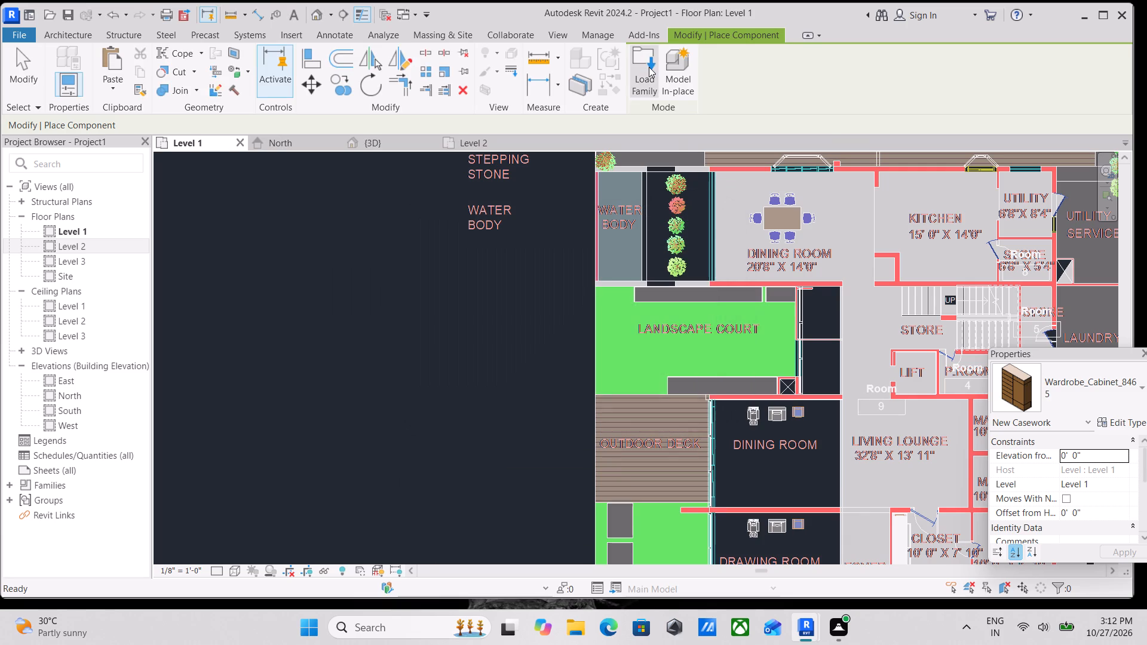
left_click(639, 65)
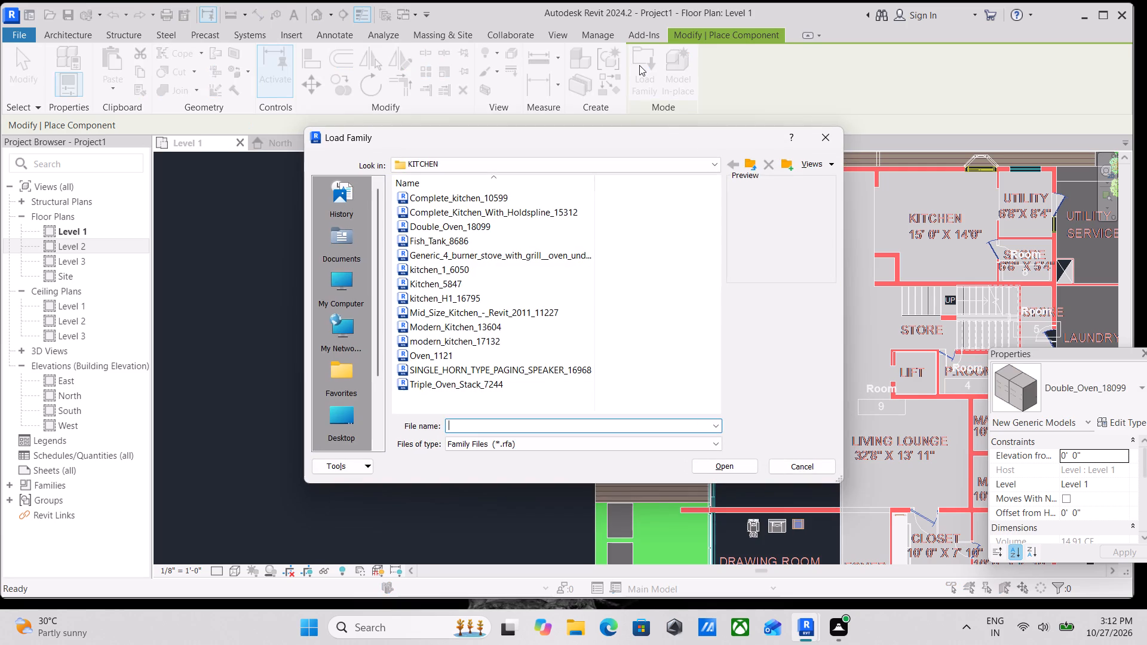
left_click(423, 239)
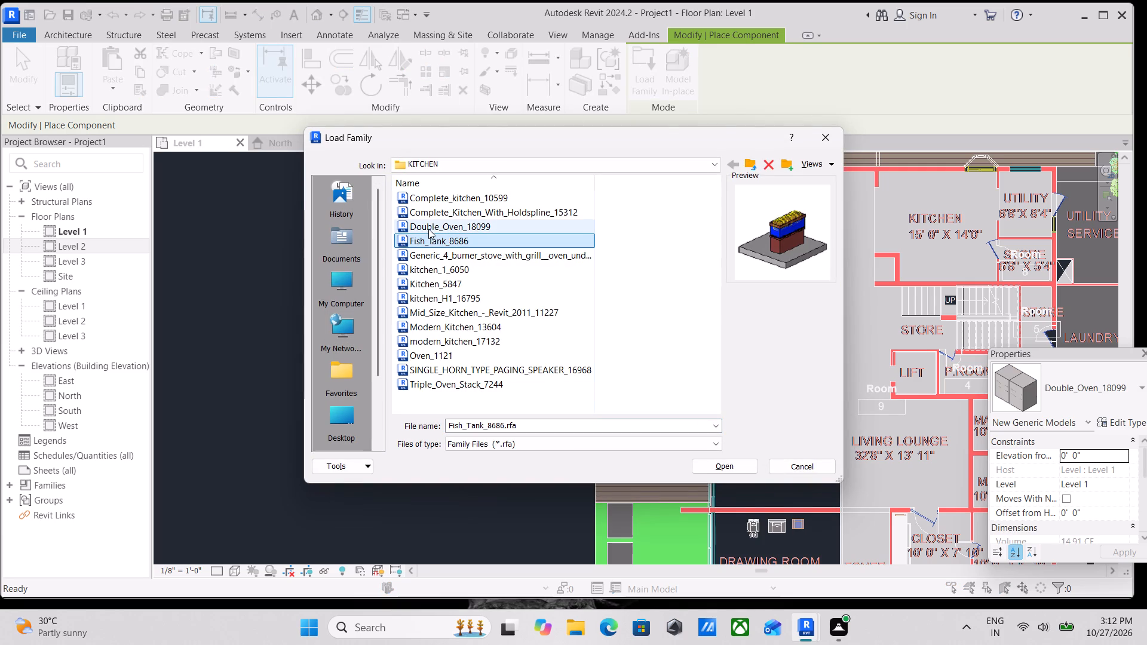
left_click(432, 217)
left_click(438, 202)
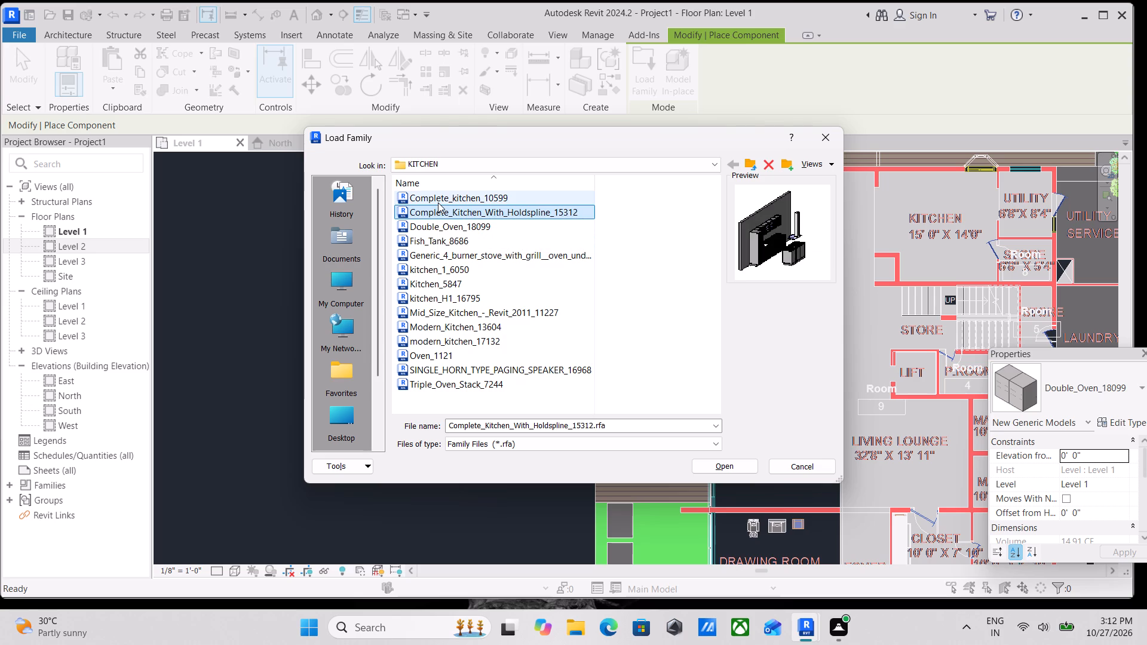
left_click_drag(457, 256, 452, 252)
left_click(442, 278)
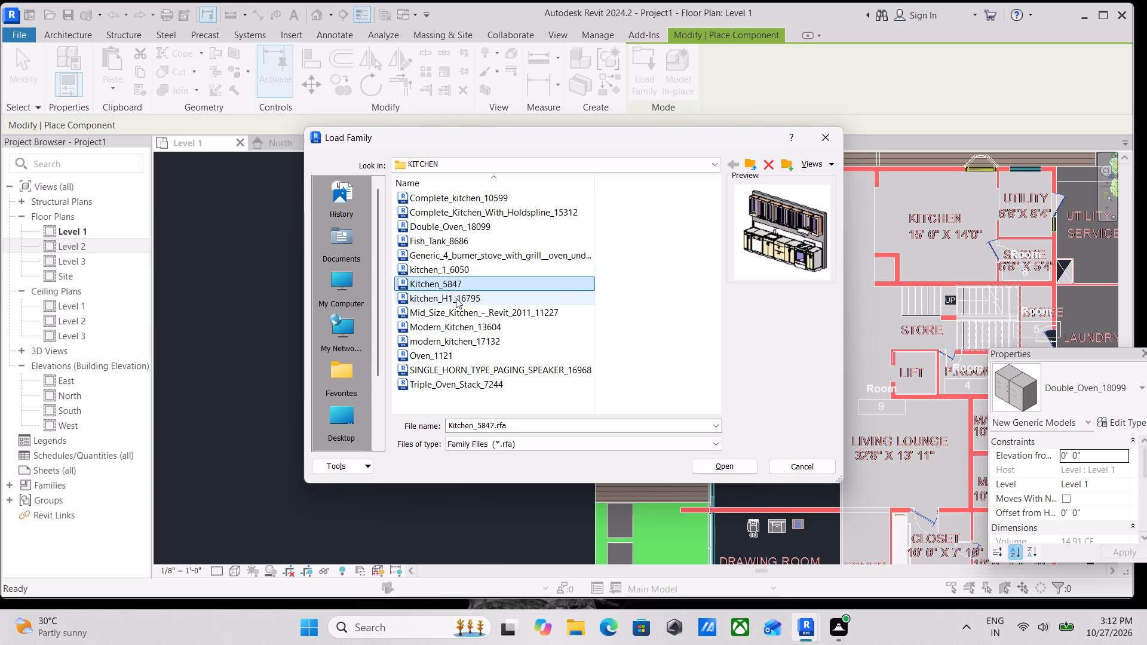
left_click(460, 305)
left_click(468, 318)
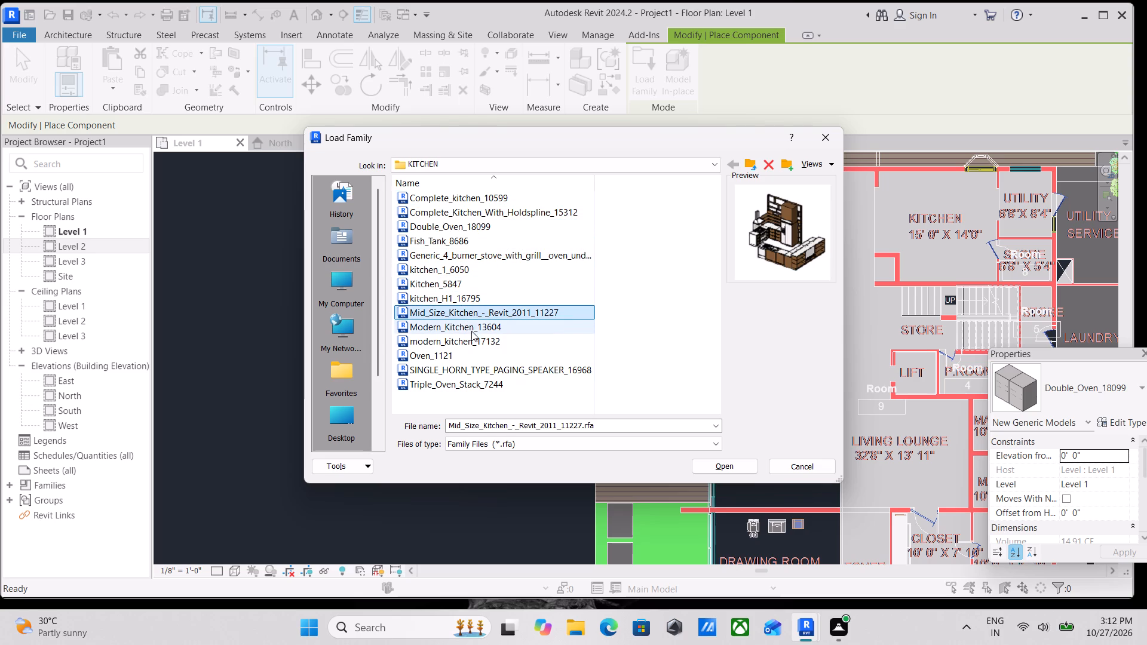
left_click(468, 339)
left_click(466, 330)
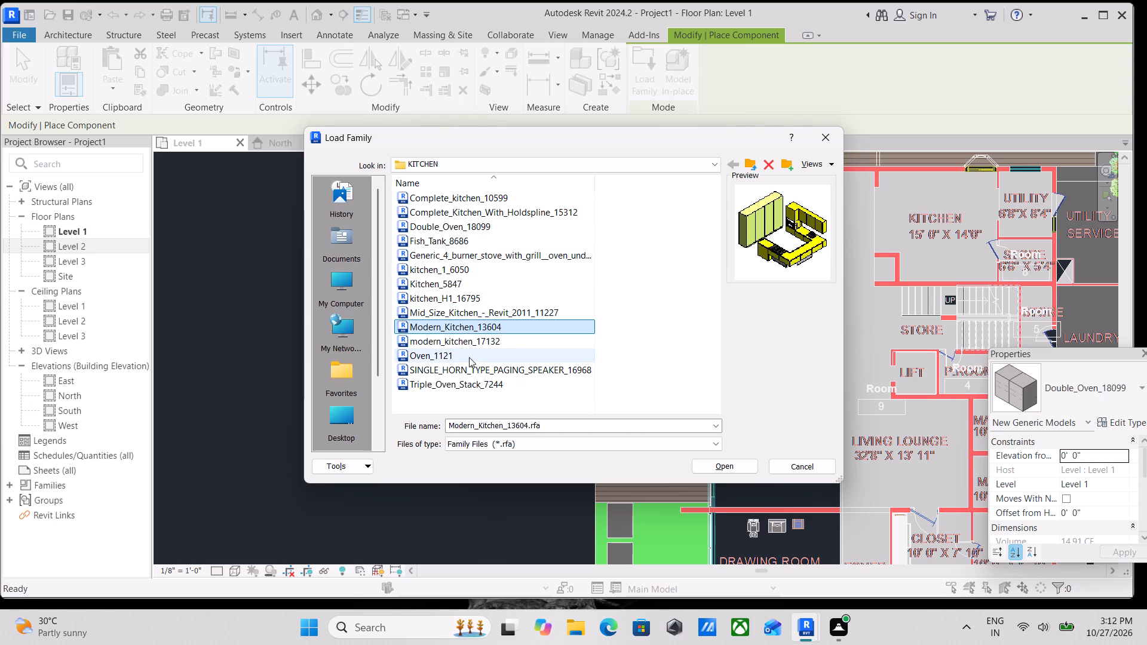
left_click(465, 358)
left_click(462, 343)
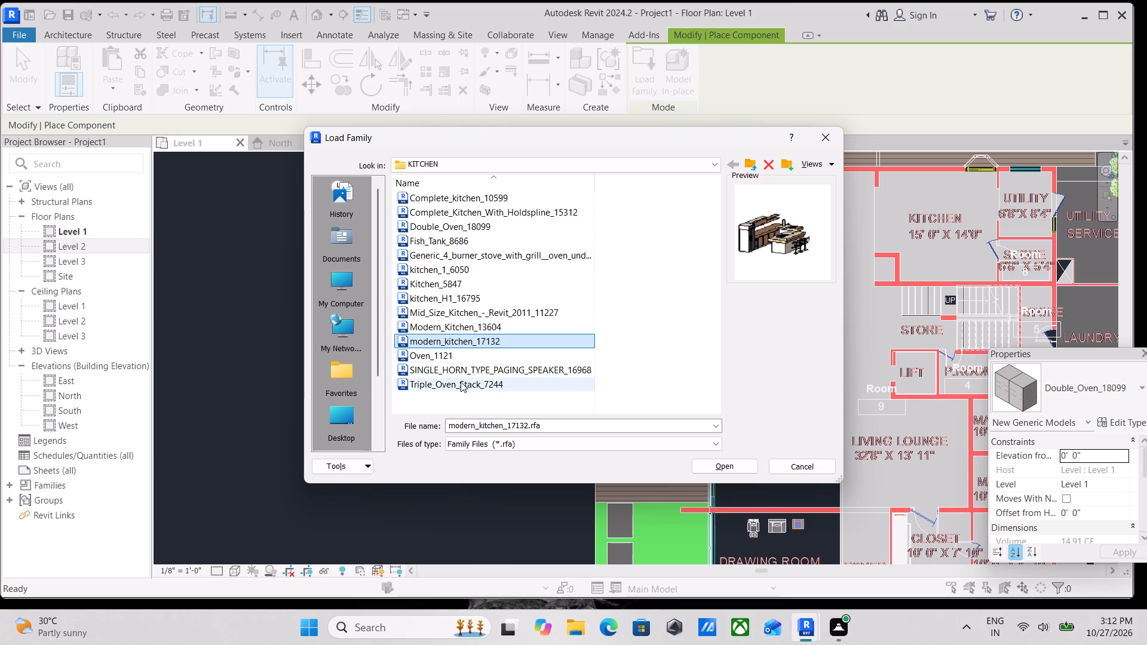
left_click(460, 382)
left_click(457, 366)
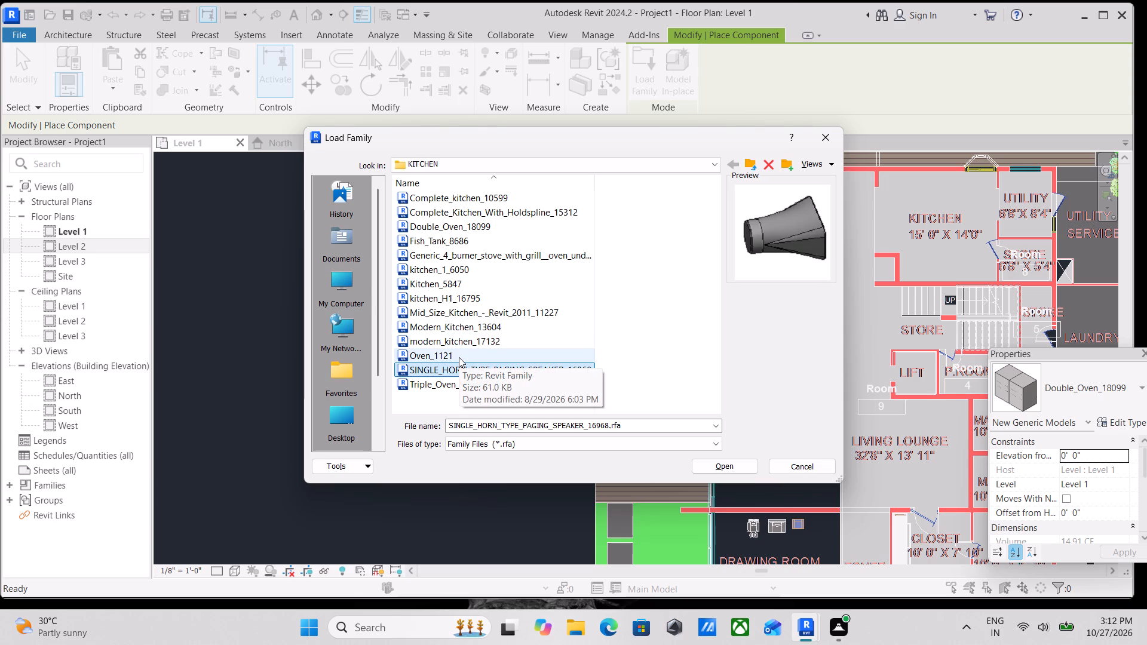
left_click(459, 357)
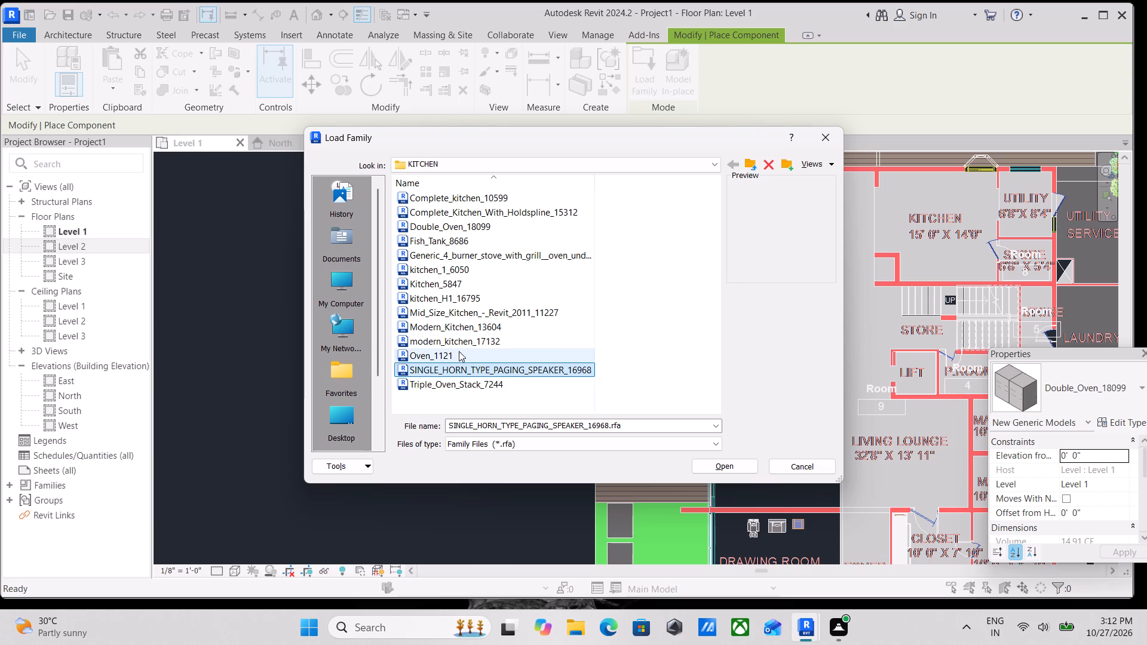
left_click(457, 336)
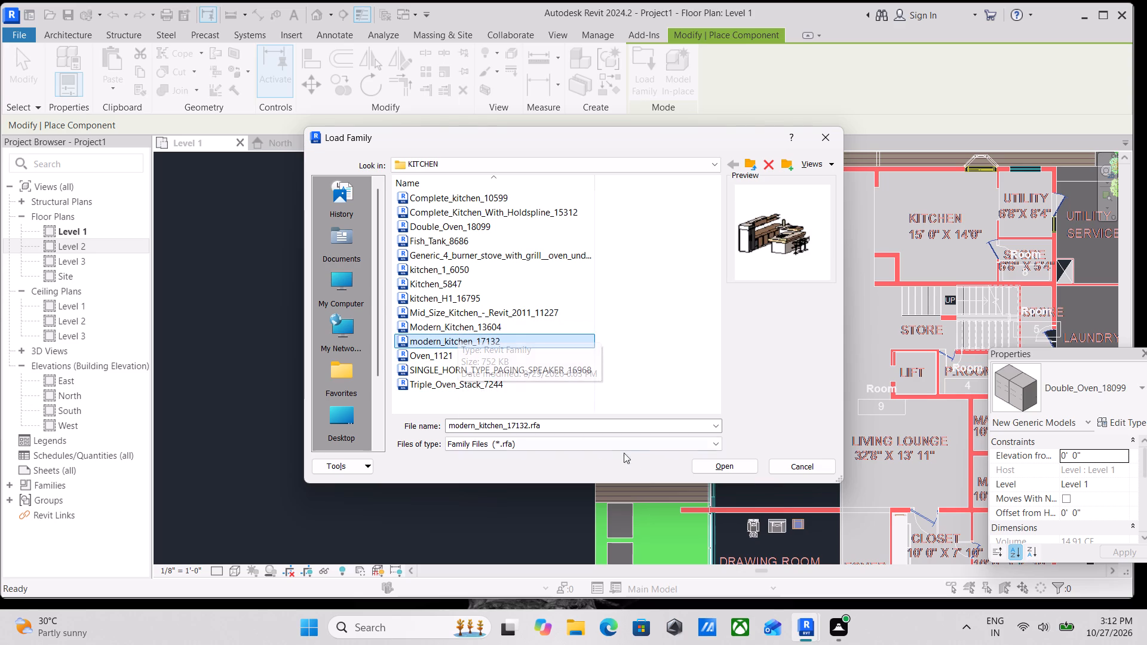
left_click(712, 467)
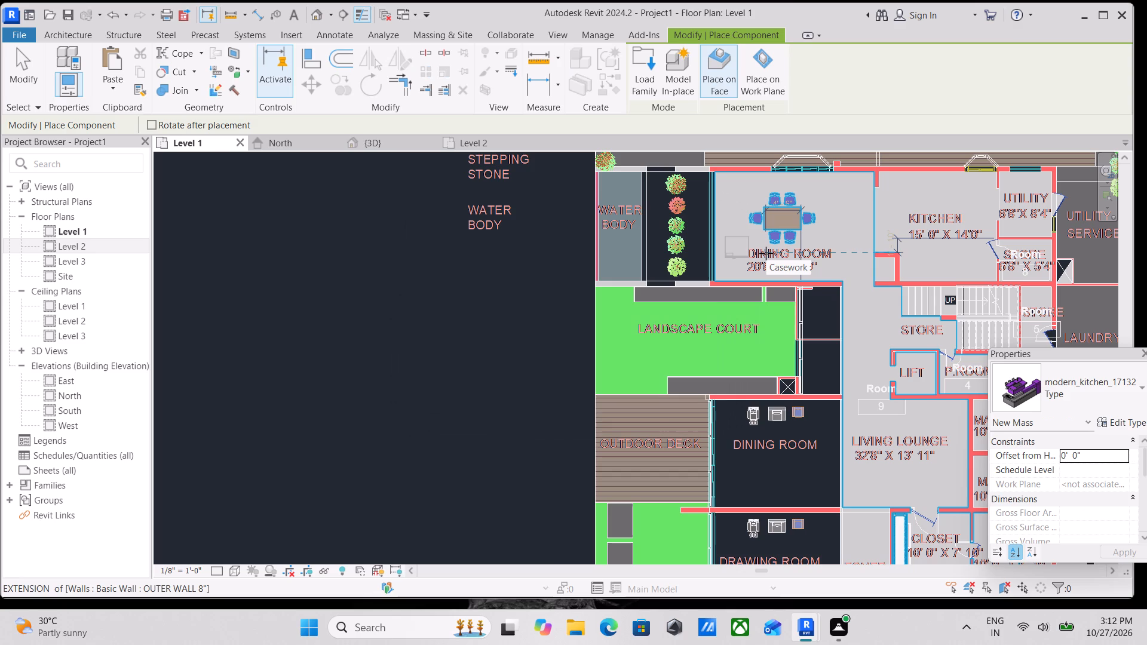
Place modern_kitchen_17132 on the floor face beside the KITCHEN label on Level 1 and end the placement.
scroll(941, 202, "up", 3)
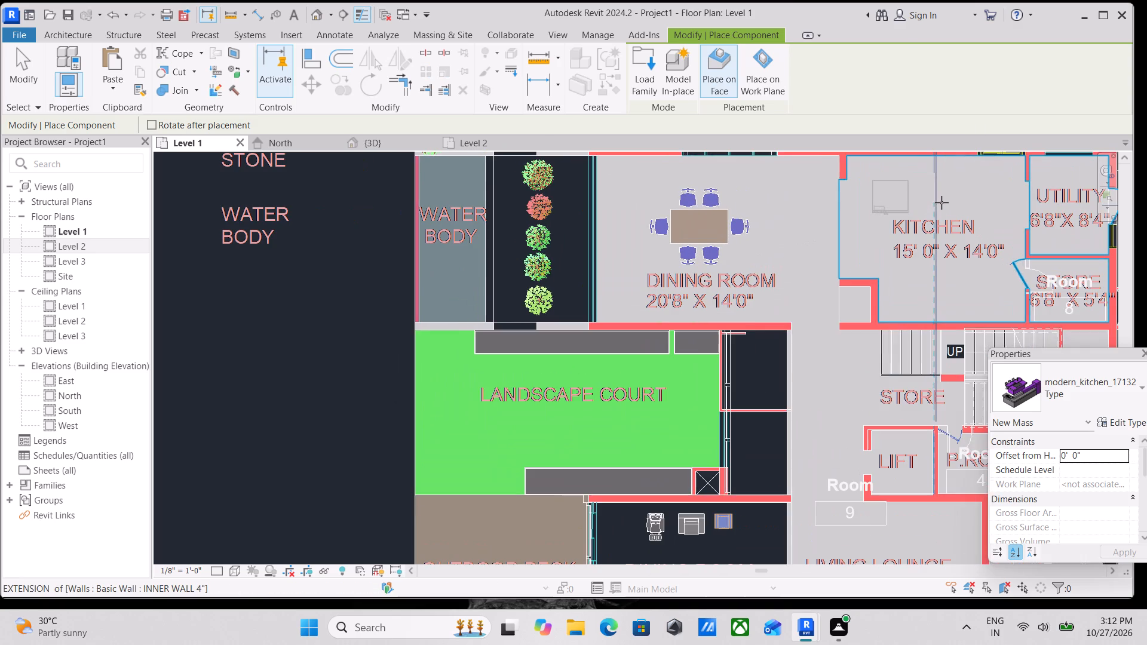
middle_click_drag(936, 204, 891, 307)
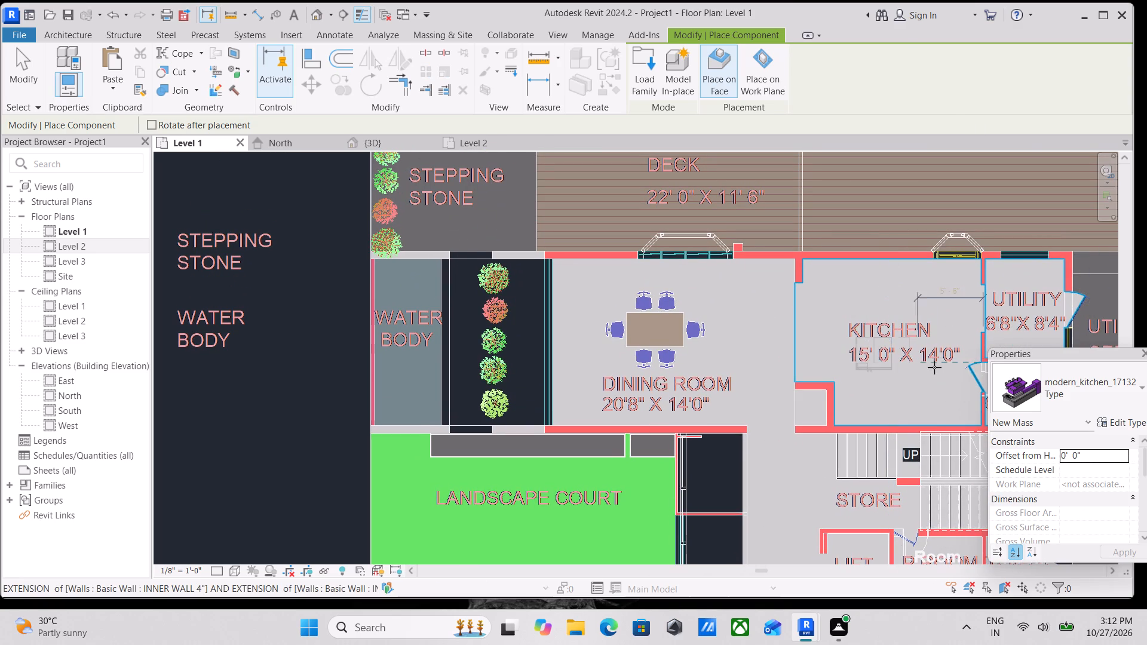
scroll(907, 348, "up", 3)
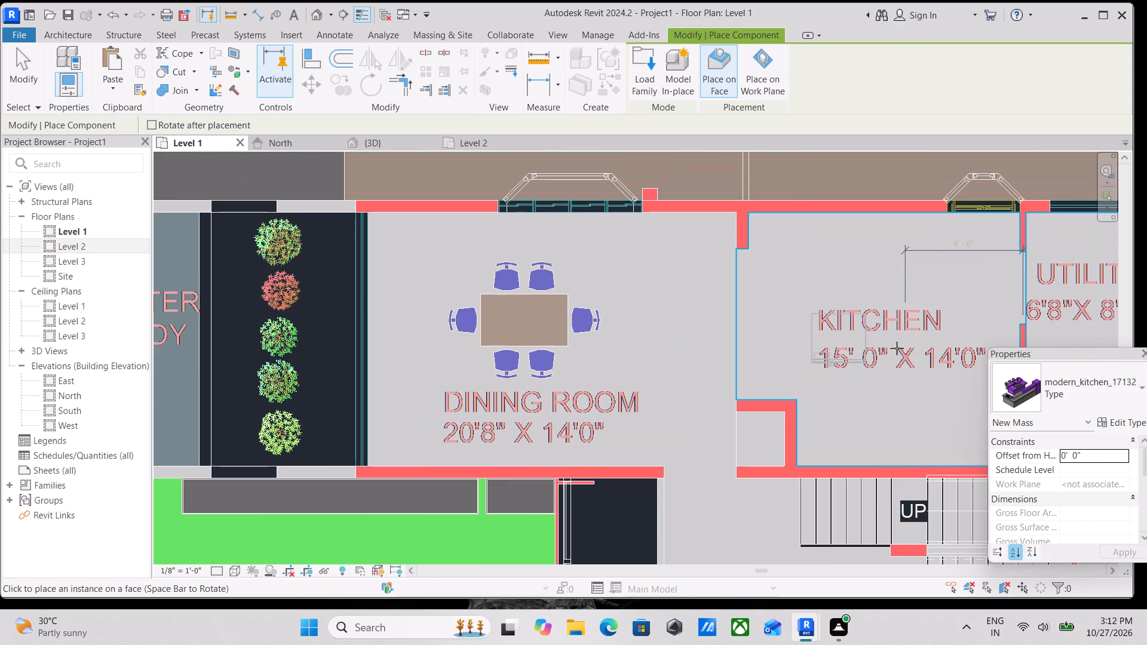
left_click(858, 321)
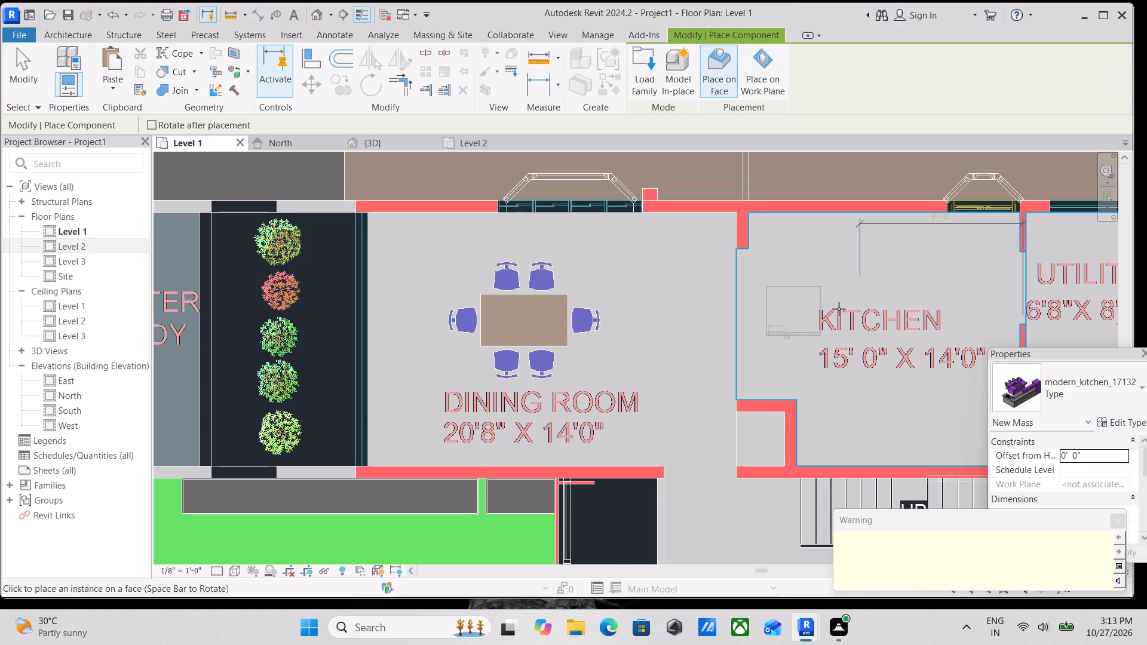
scroll(839, 299, "down", 2)
key("Escape")
key("Escape")
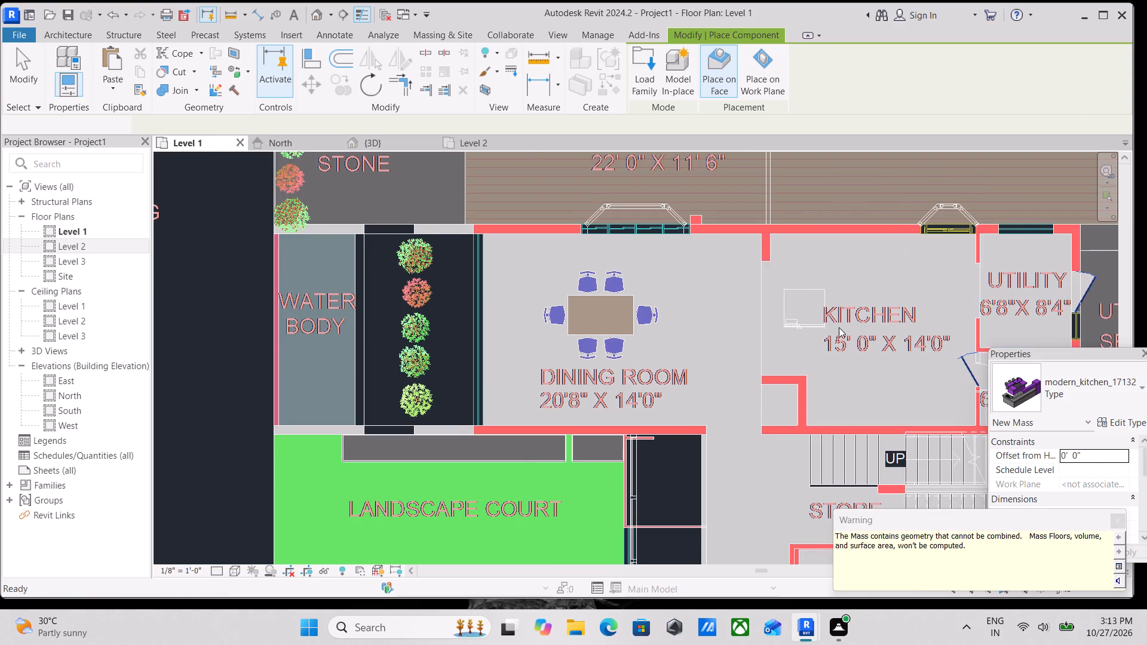
key("Escape")
scroll(839, 327, "up", 1)
Check the villa in the 3D view and return to the Level 1 floor plan.
left_click(382, 140)
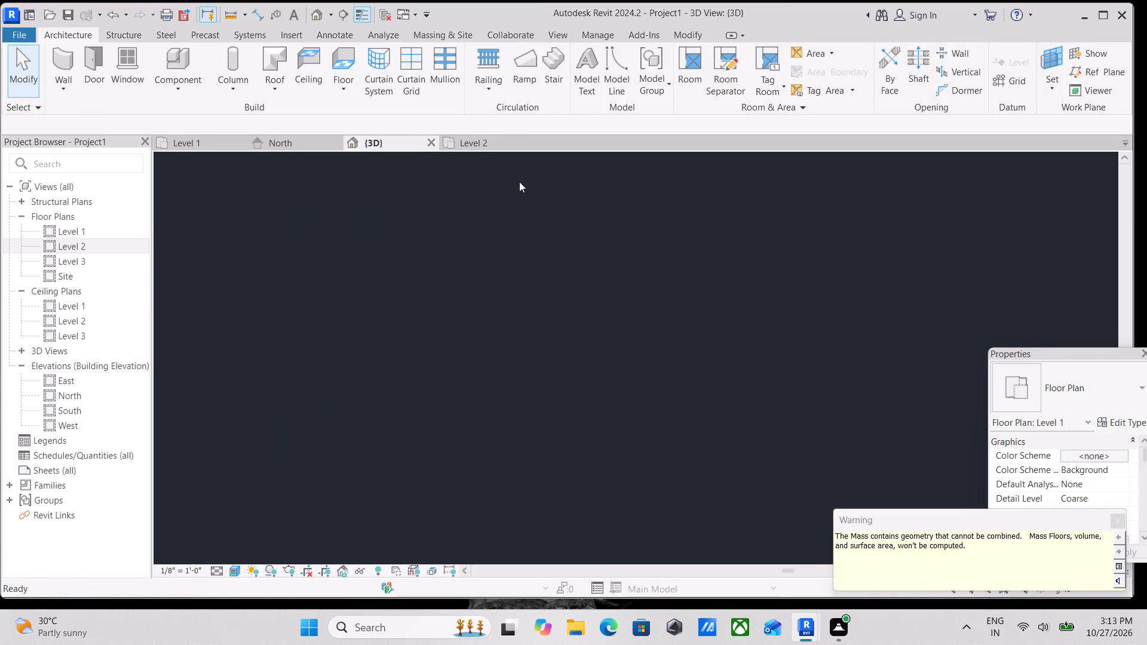
scroll(697, 284, "down", 1)
scroll(762, 377, "up", 3)
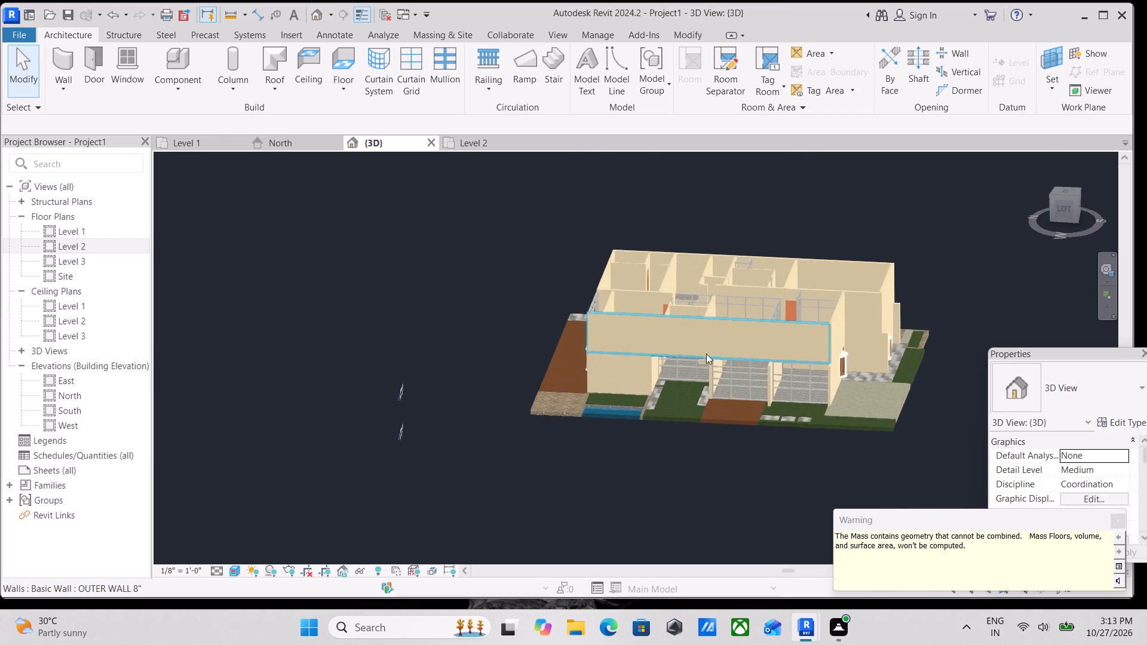
scroll(689, 350, "up", 2)
left_click(193, 142)
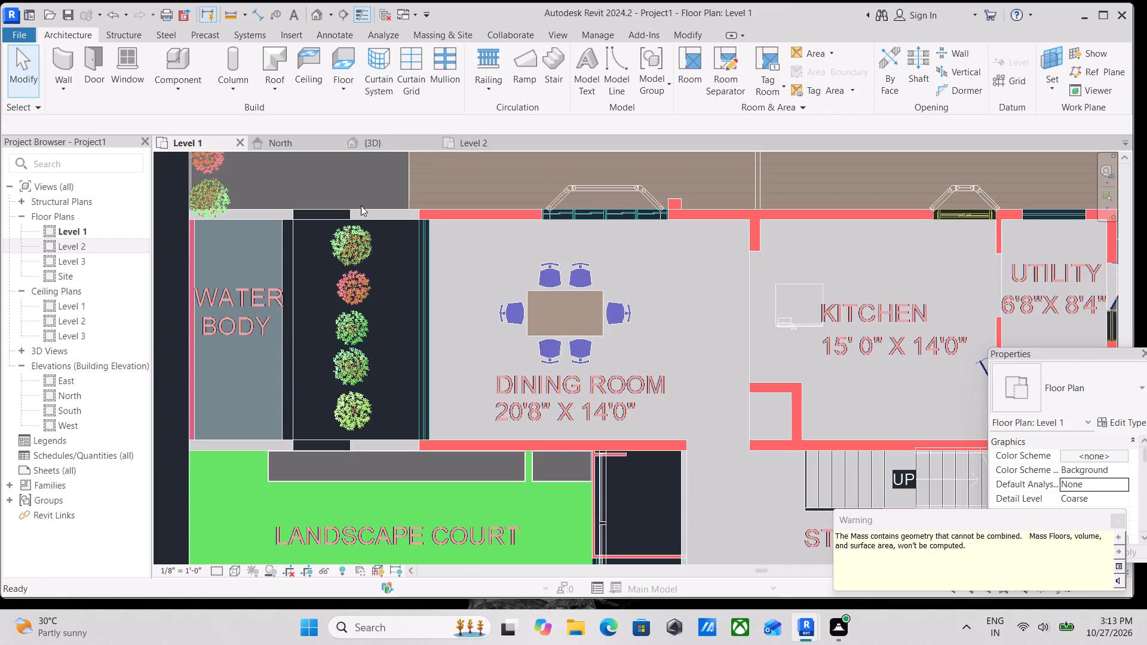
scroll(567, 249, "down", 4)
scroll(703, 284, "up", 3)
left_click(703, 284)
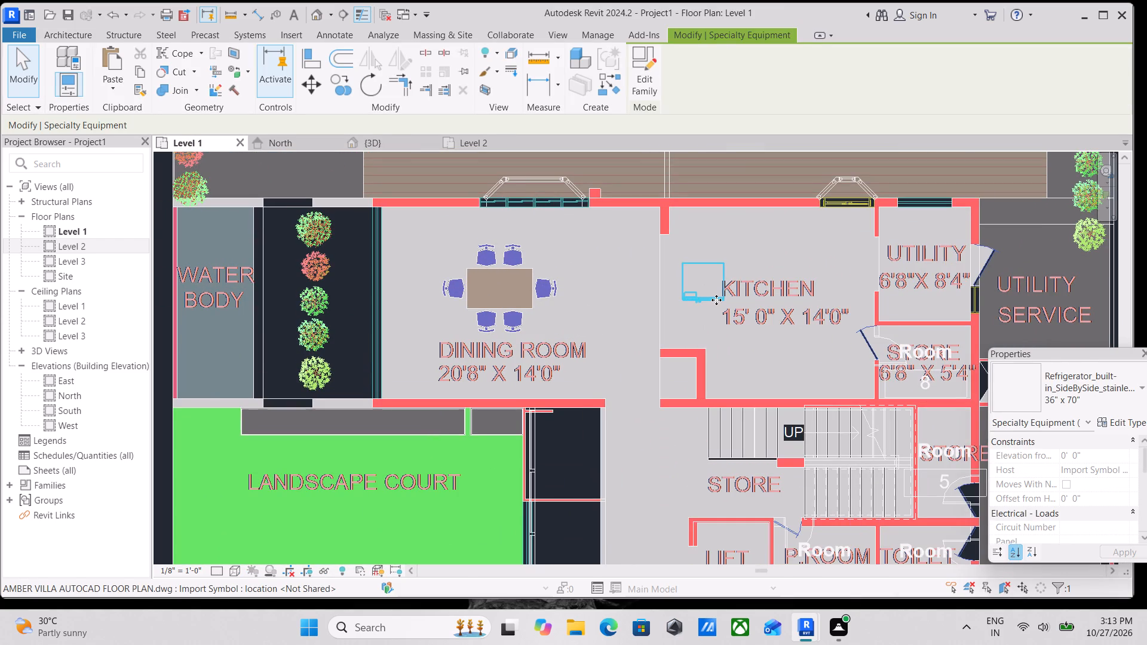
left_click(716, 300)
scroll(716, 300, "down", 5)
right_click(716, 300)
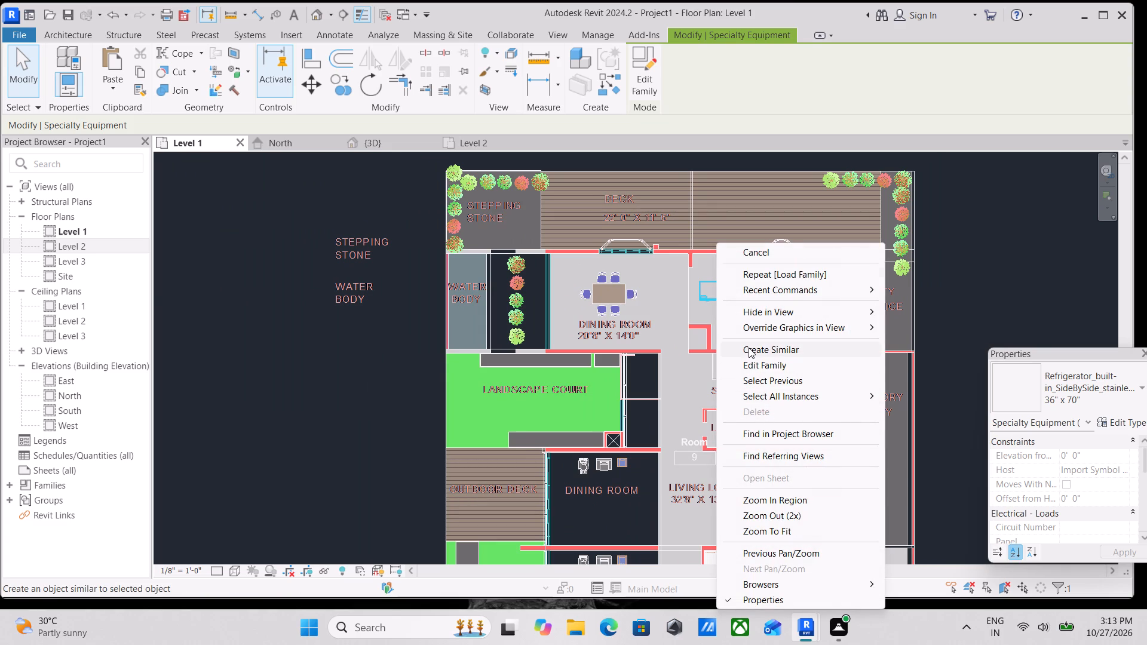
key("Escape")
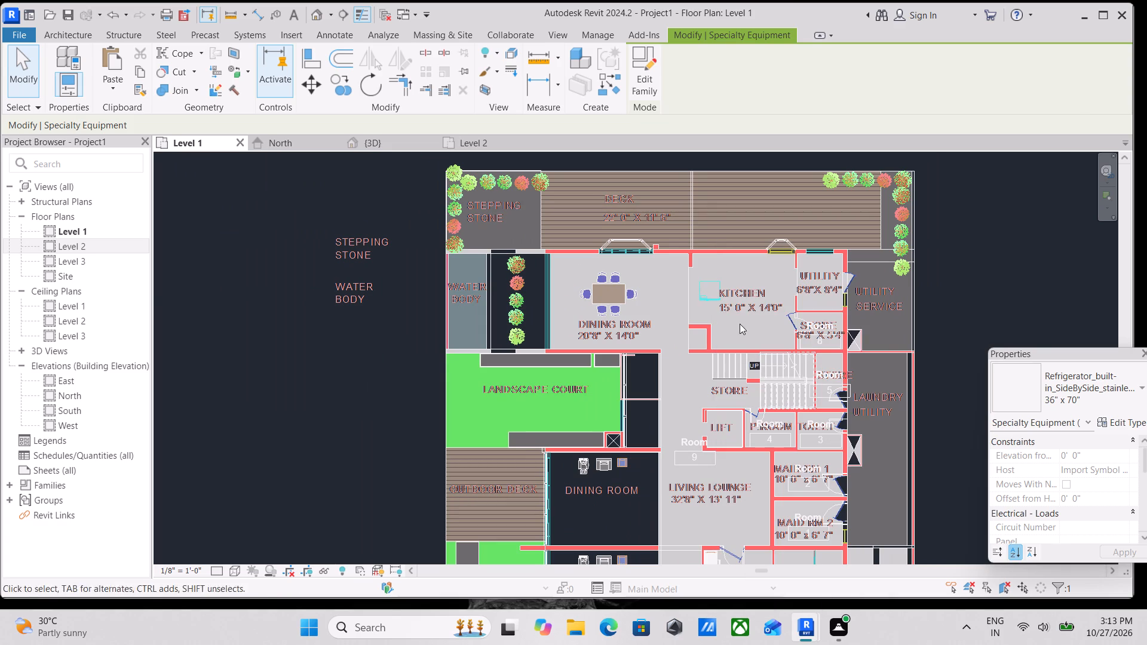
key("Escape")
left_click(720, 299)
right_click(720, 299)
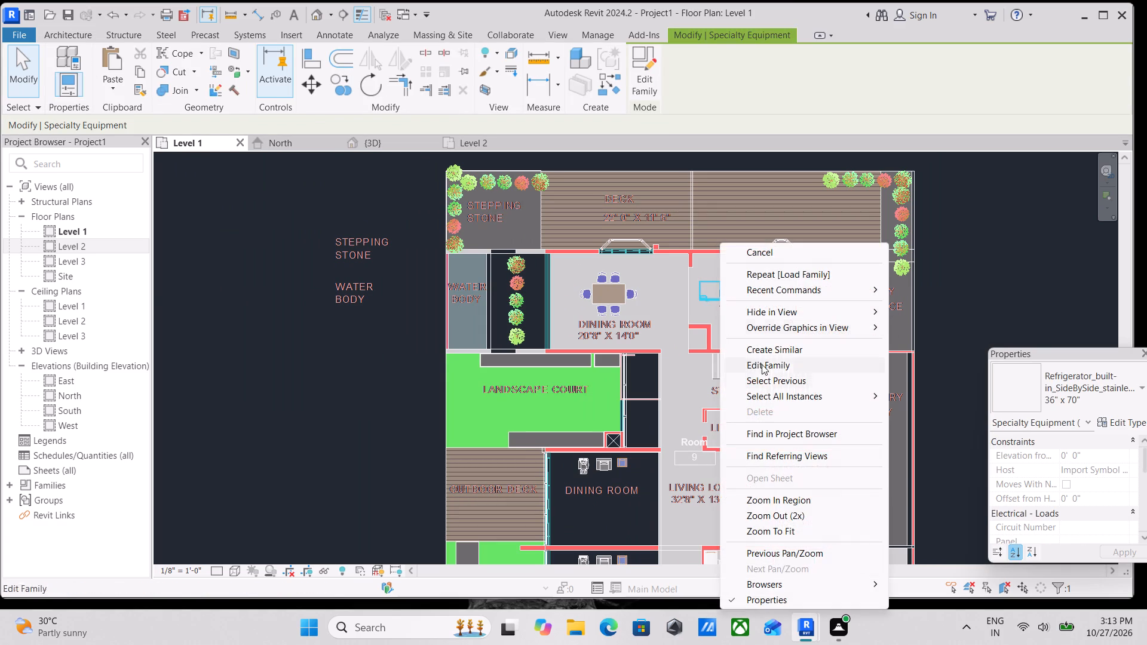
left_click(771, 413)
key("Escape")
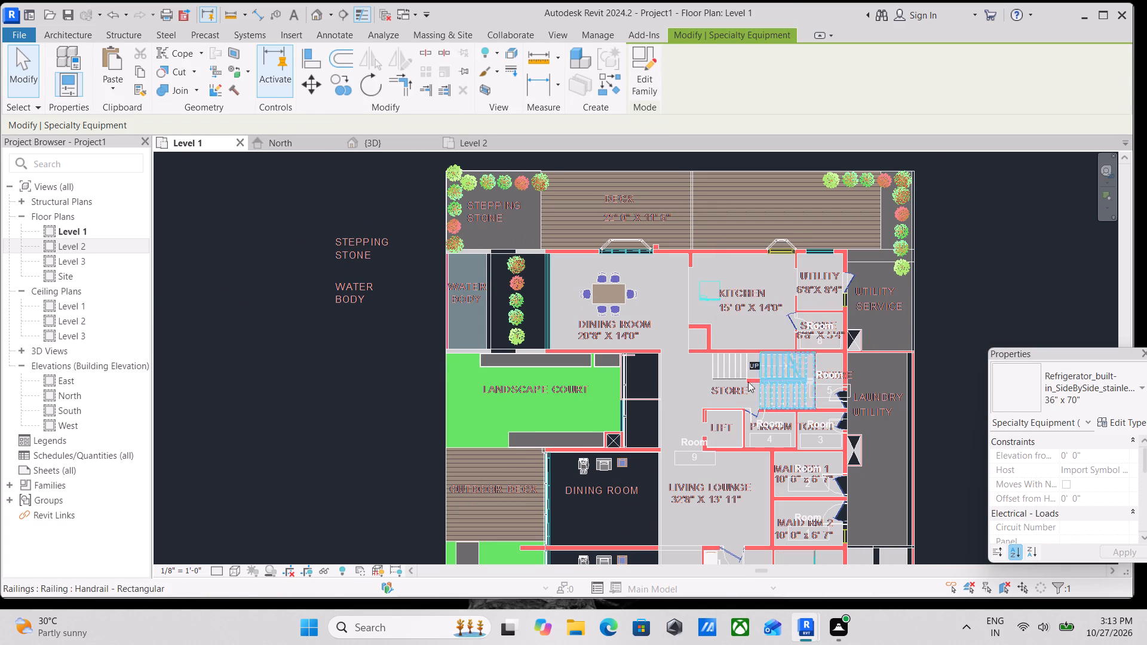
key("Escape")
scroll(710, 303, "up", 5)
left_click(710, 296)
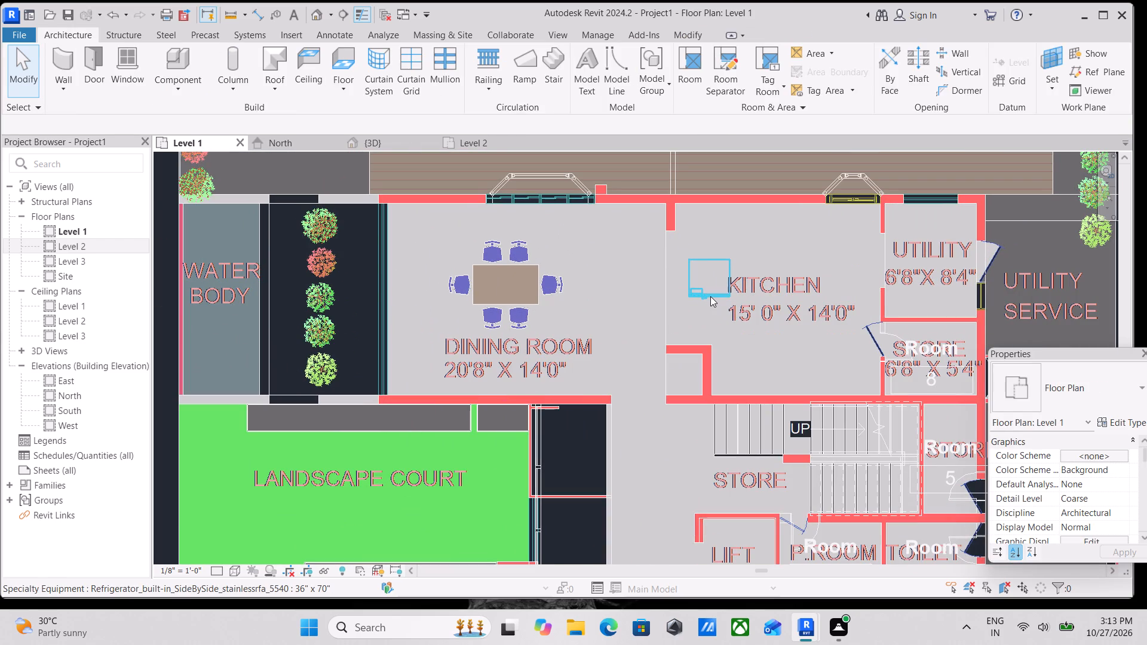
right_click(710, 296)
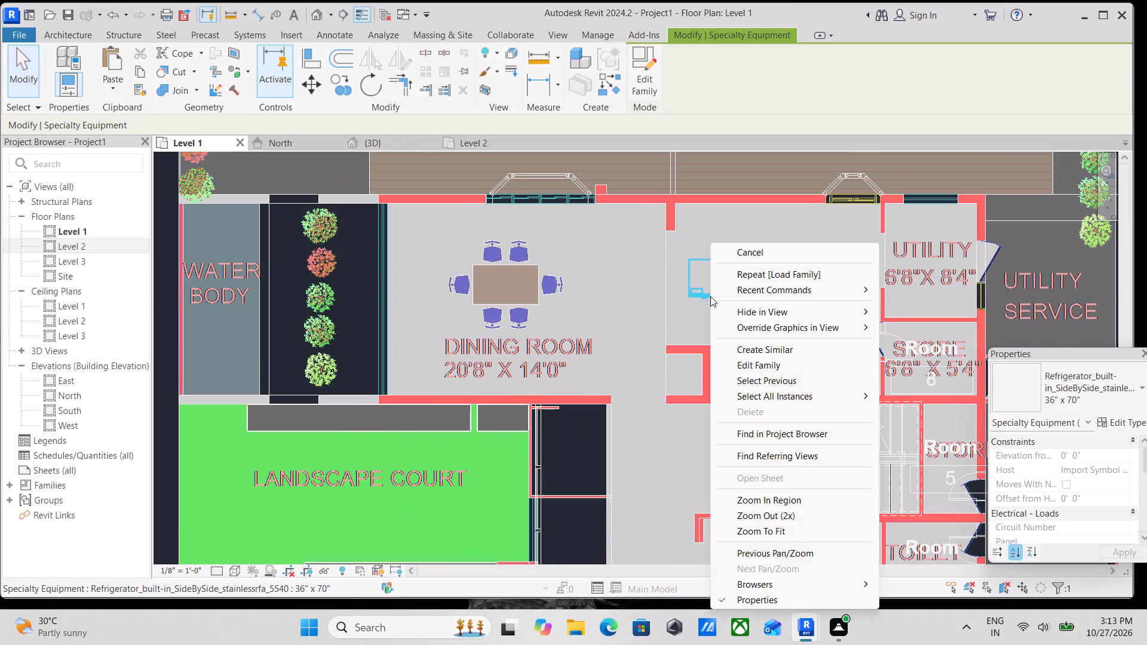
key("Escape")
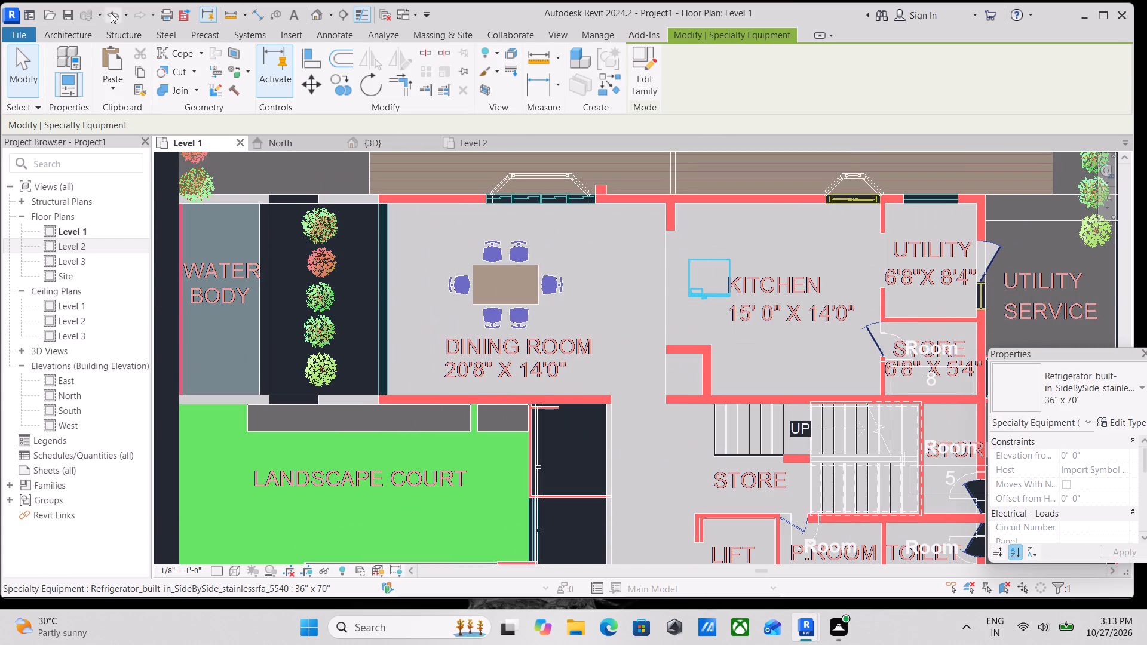
Preview kitchen families in the KITCHEN folder and load kitchen_1_6050 into the project.
left_click(59, 32)
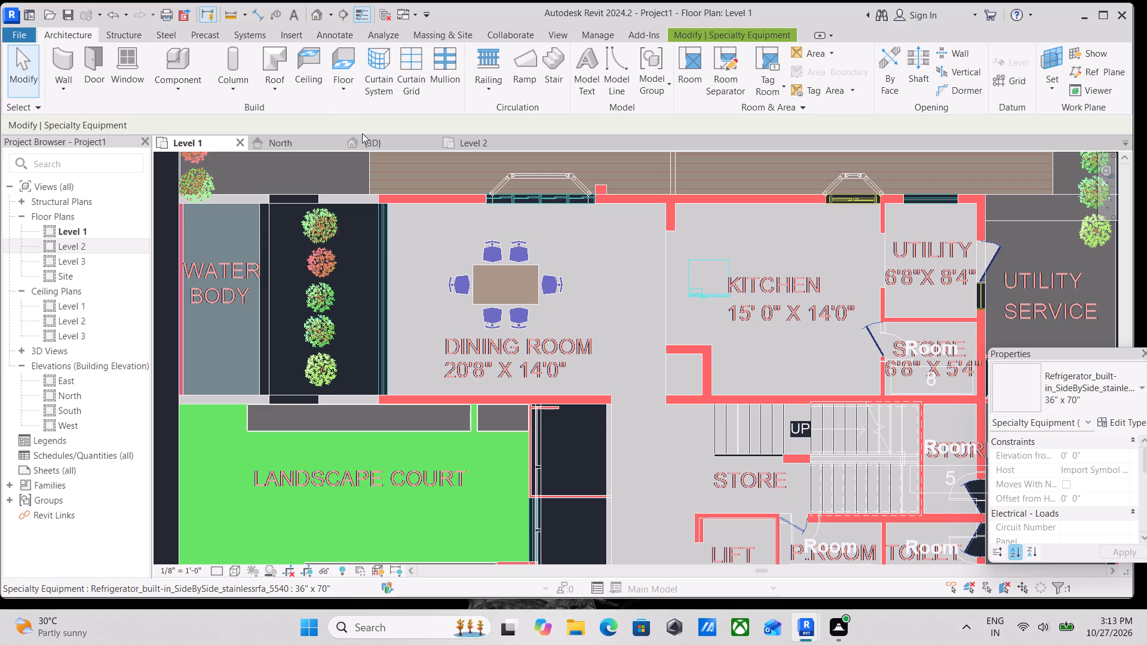
left_click(77, 29)
scroll(634, 299, "down", 1)
middle_click_drag(634, 299, 690, 317)
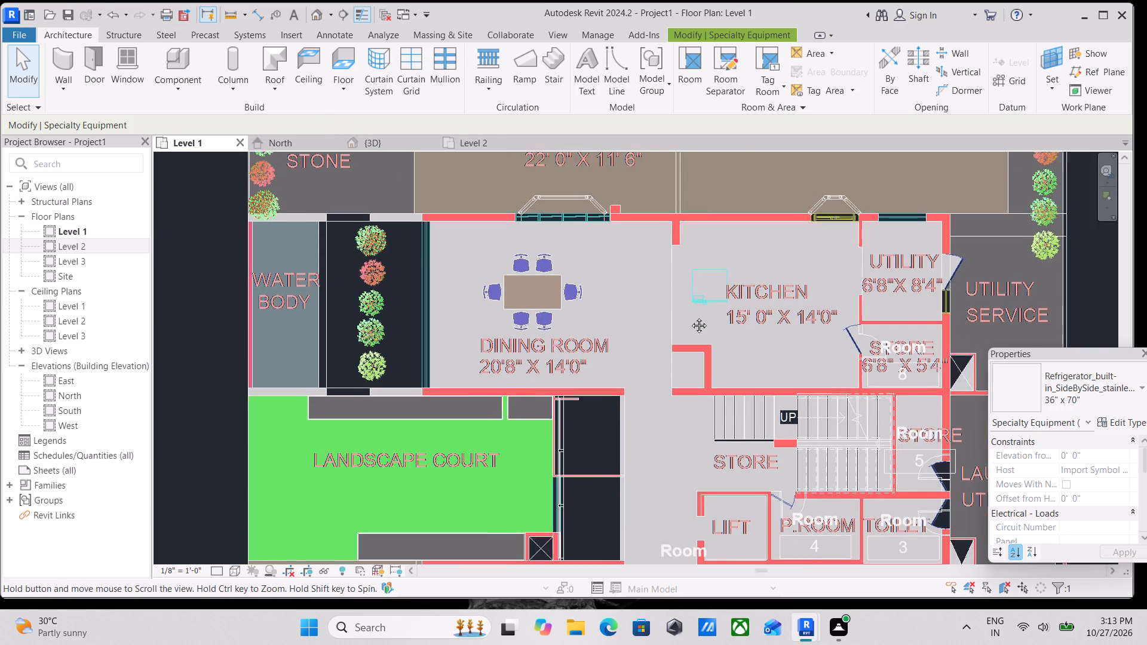
middle_click_drag(690, 317, 806, 339)
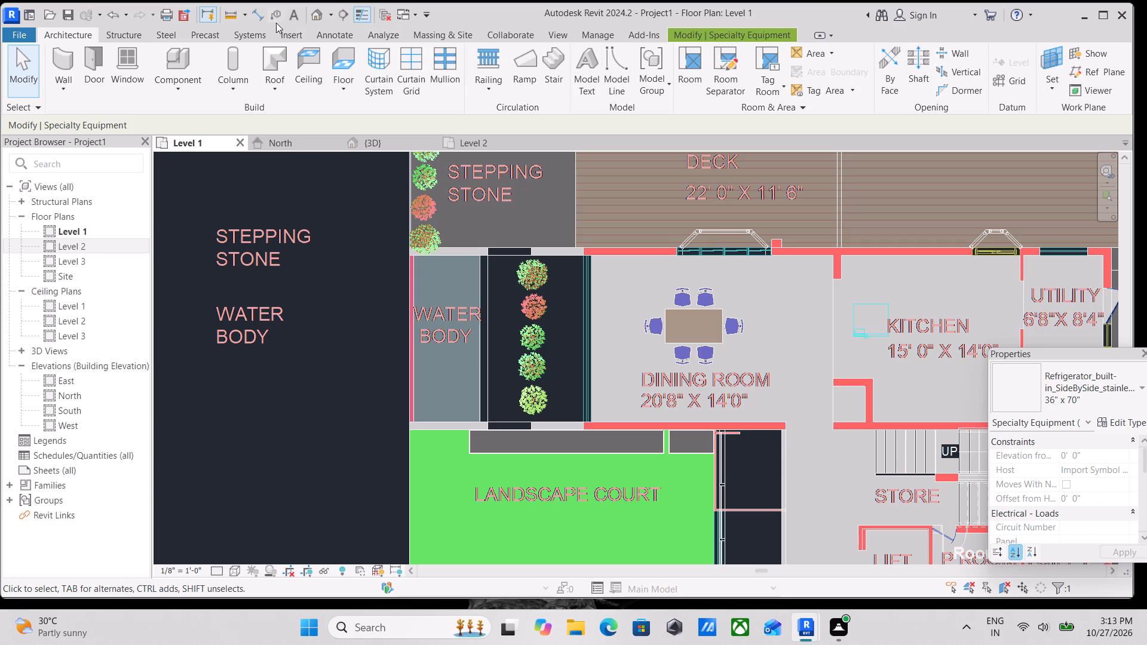
left_click(285, 32)
left_click(605, 68)
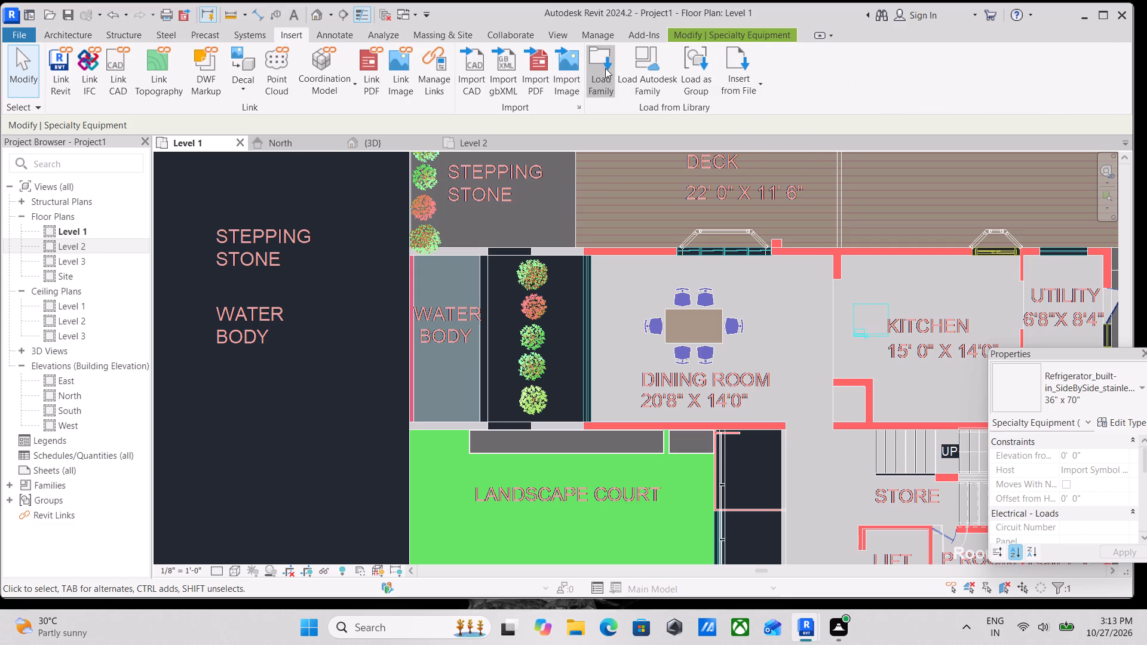
left_click(494, 215)
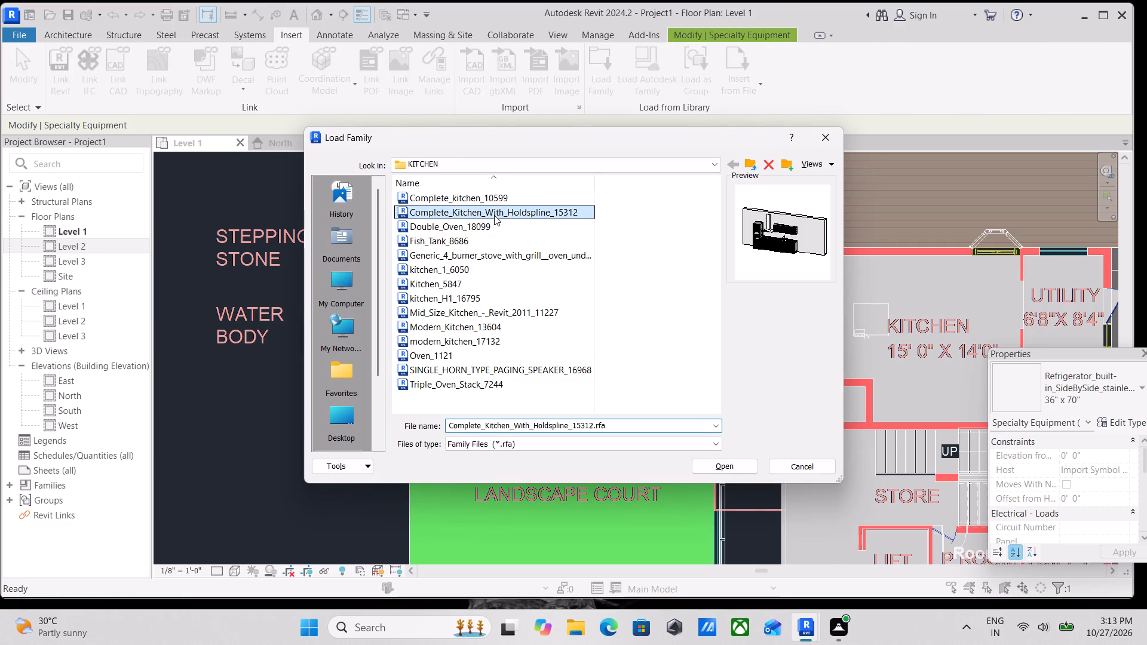
left_click(457, 232)
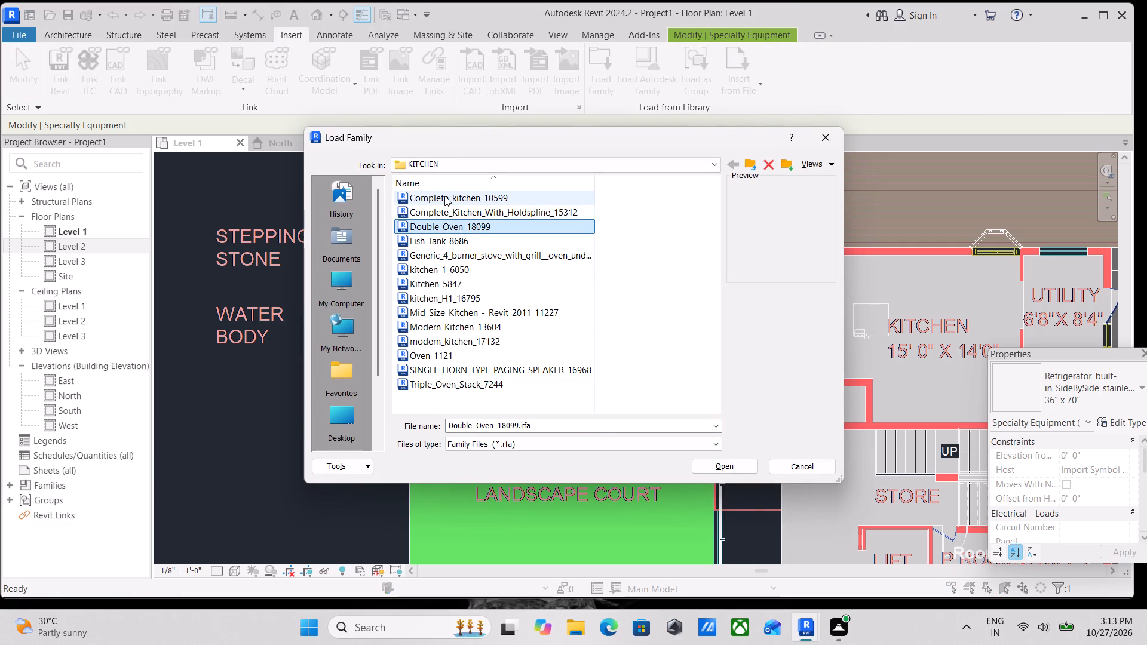
left_click(444, 196)
left_click(453, 266)
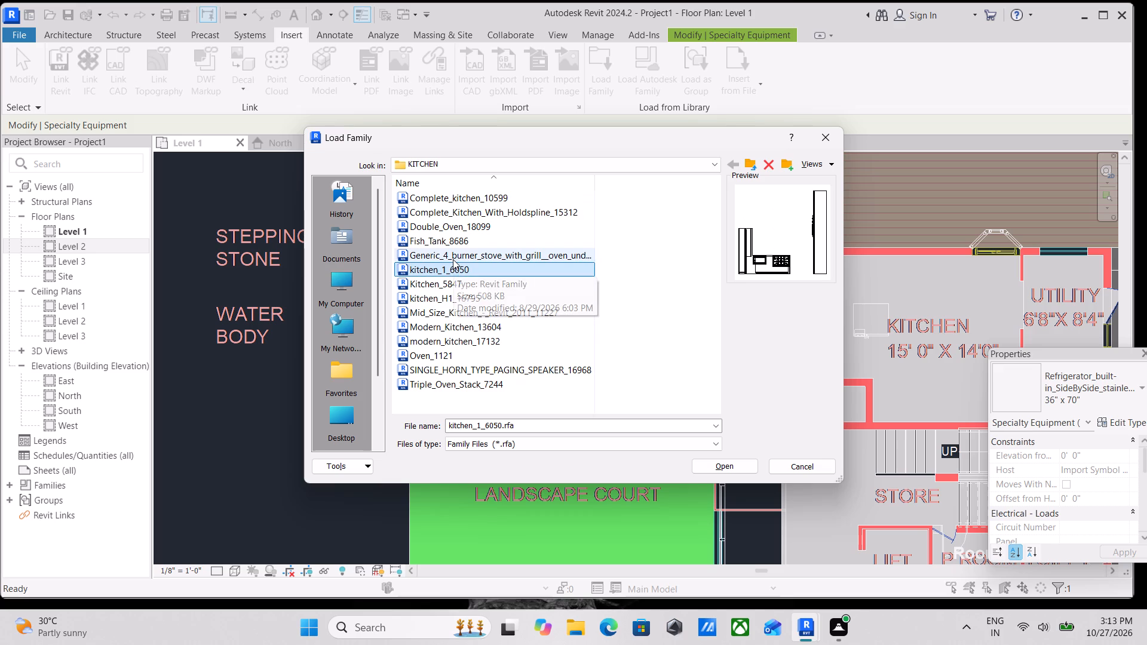
left_click(732, 468)
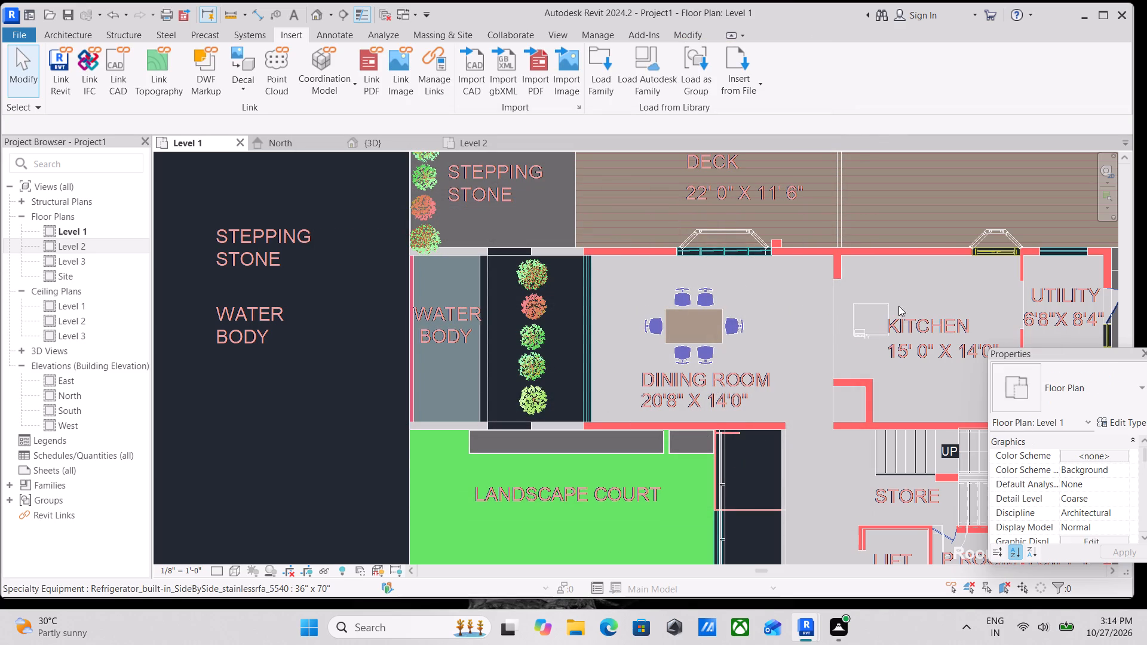
Place the kitchen_1_6050 component on Level 1 in the empty area outside the villa beyond the DECK, and end the placement.
left_click(59, 32)
left_click(170, 90)
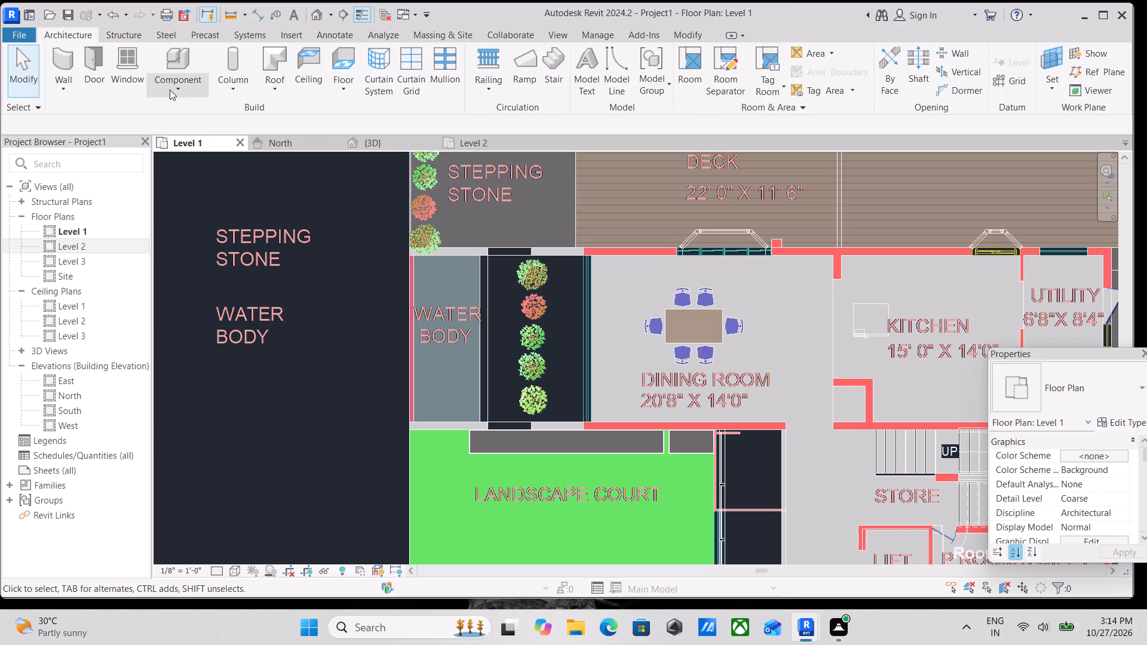
left_click(193, 120)
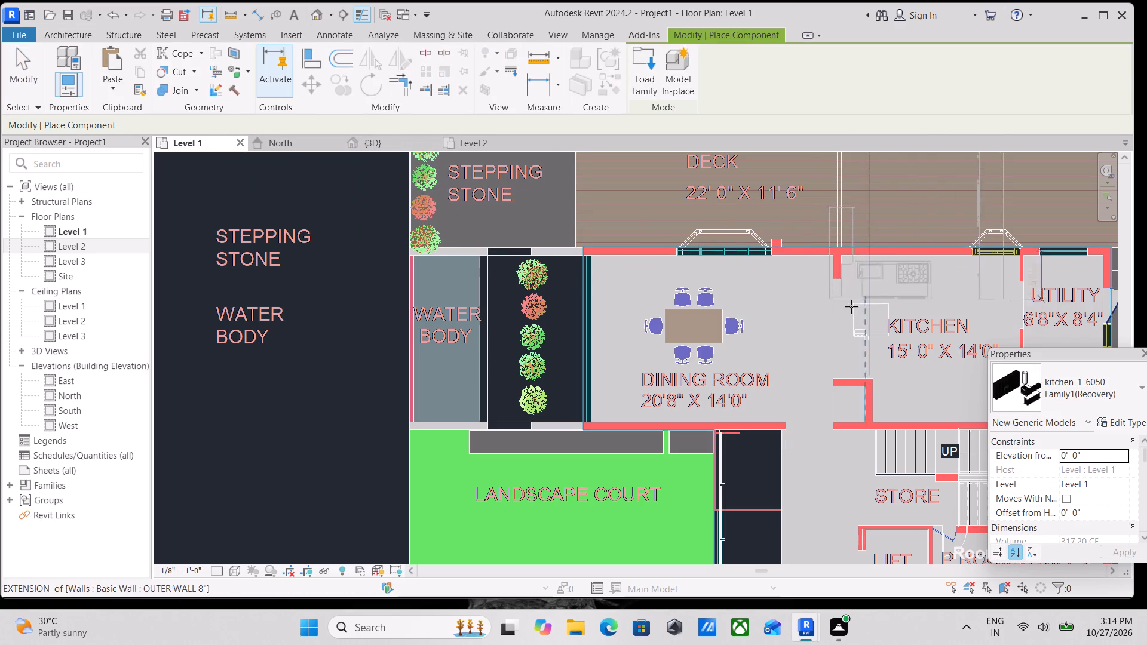
scroll(723, 378, "down", 1)
middle_click_drag(722, 378, 692, 477)
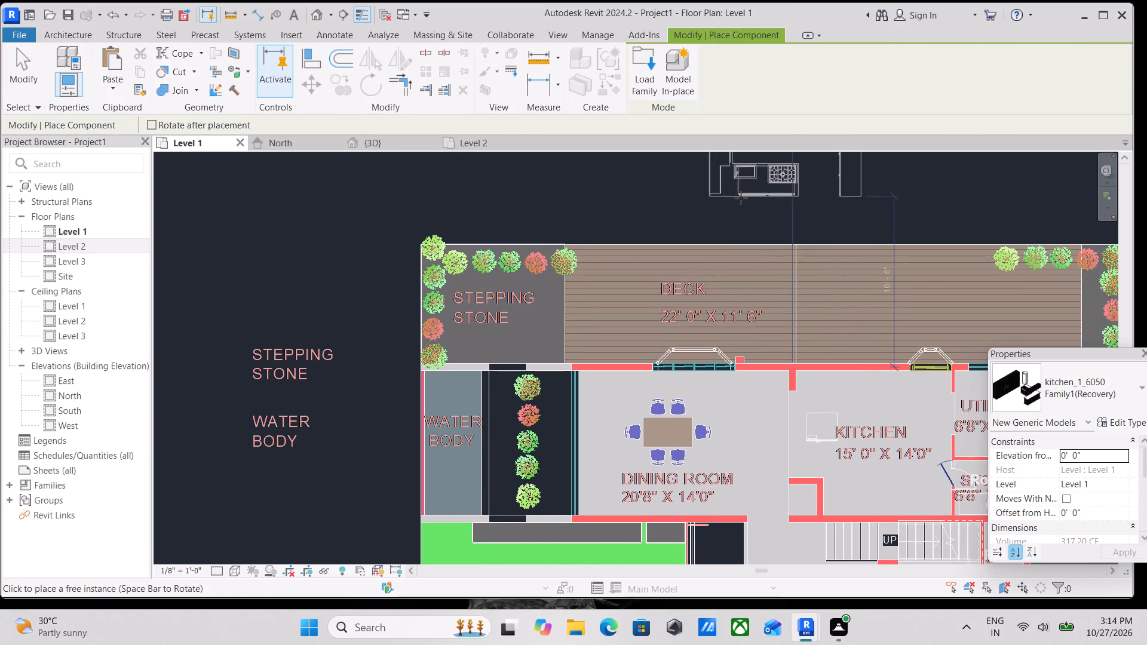
left_click(741, 198)
key("Escape")
key("Escape")
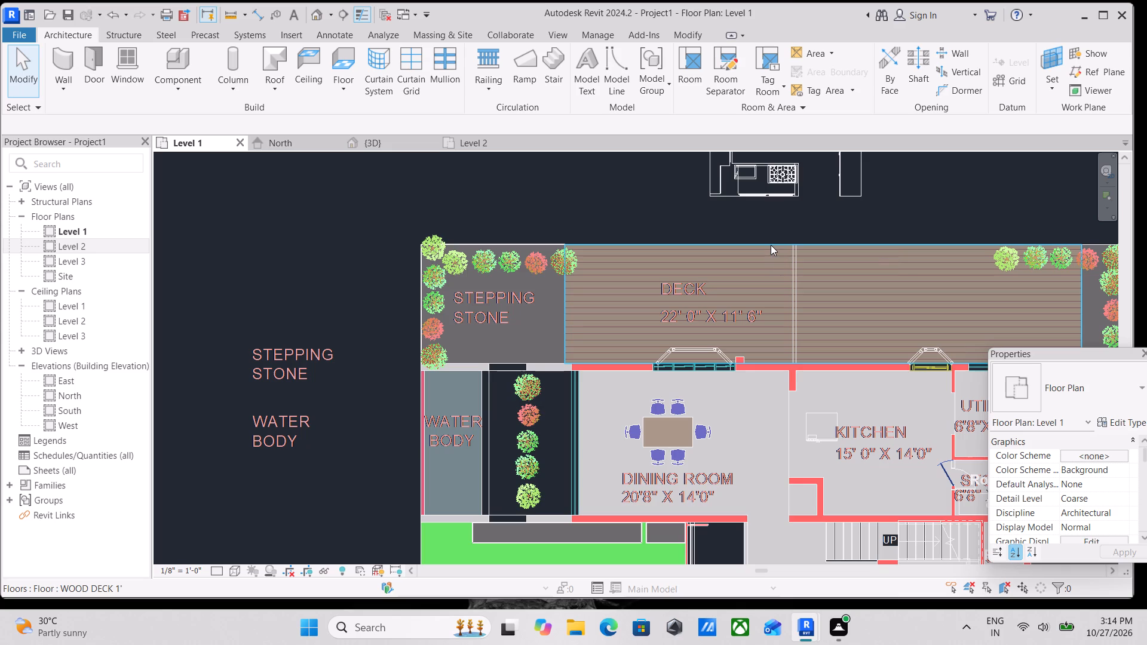
key("Escape")
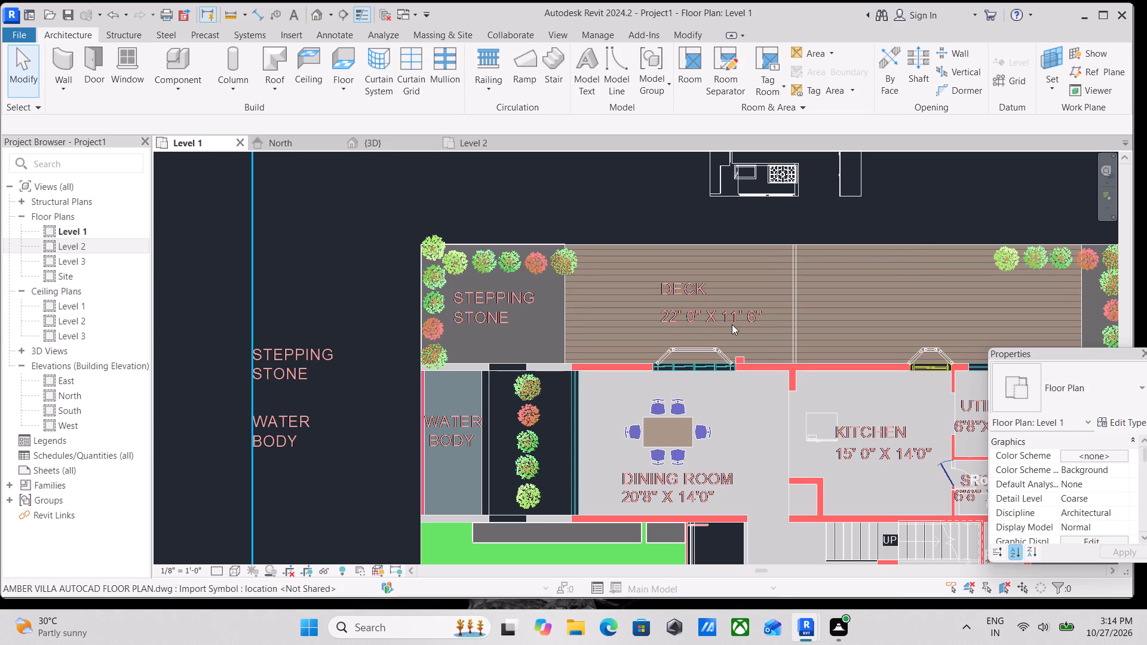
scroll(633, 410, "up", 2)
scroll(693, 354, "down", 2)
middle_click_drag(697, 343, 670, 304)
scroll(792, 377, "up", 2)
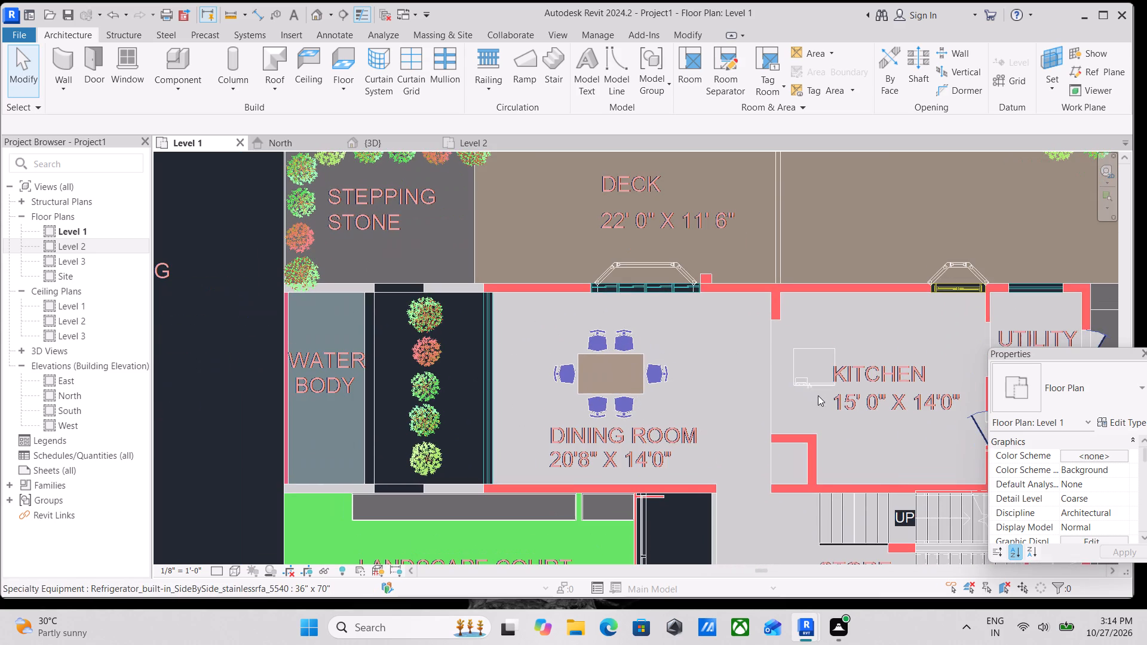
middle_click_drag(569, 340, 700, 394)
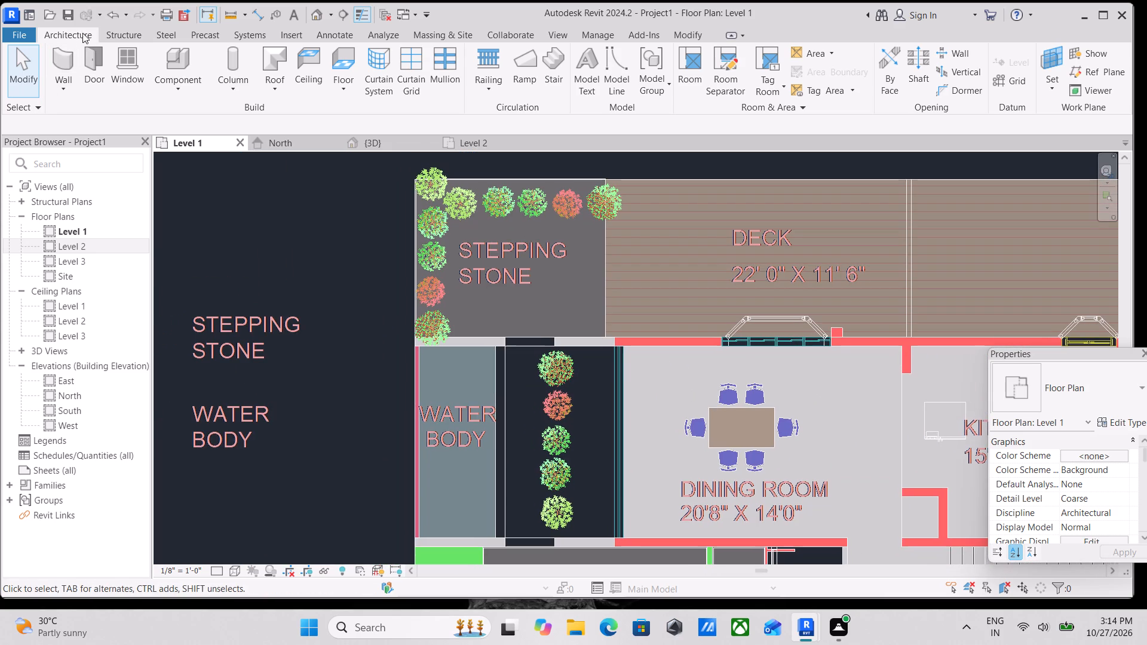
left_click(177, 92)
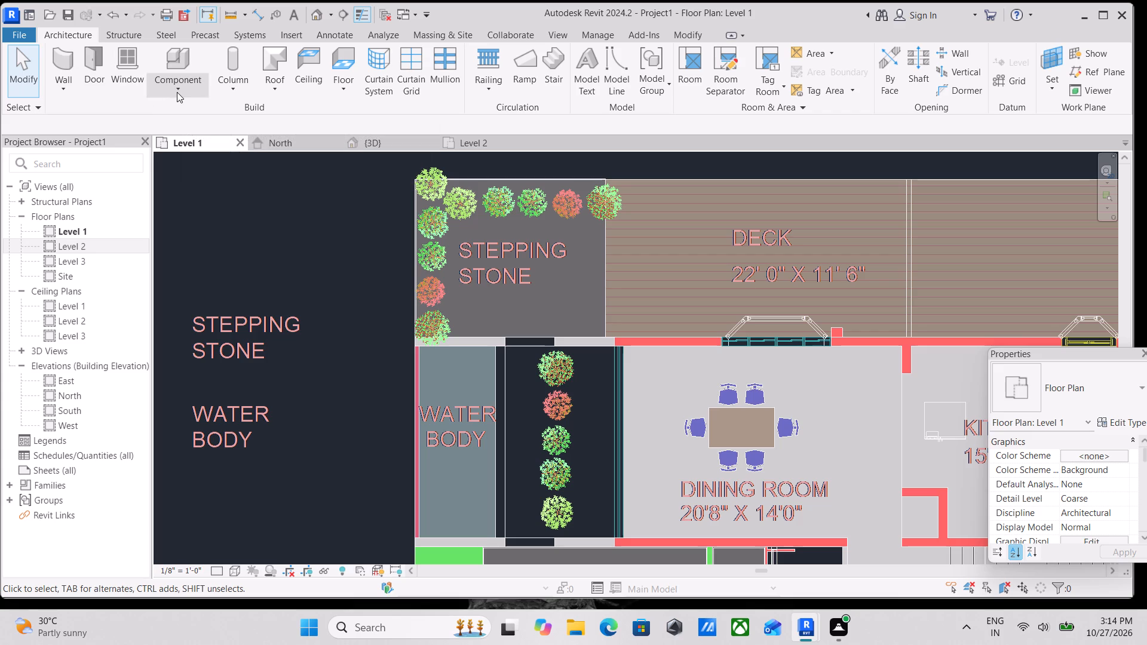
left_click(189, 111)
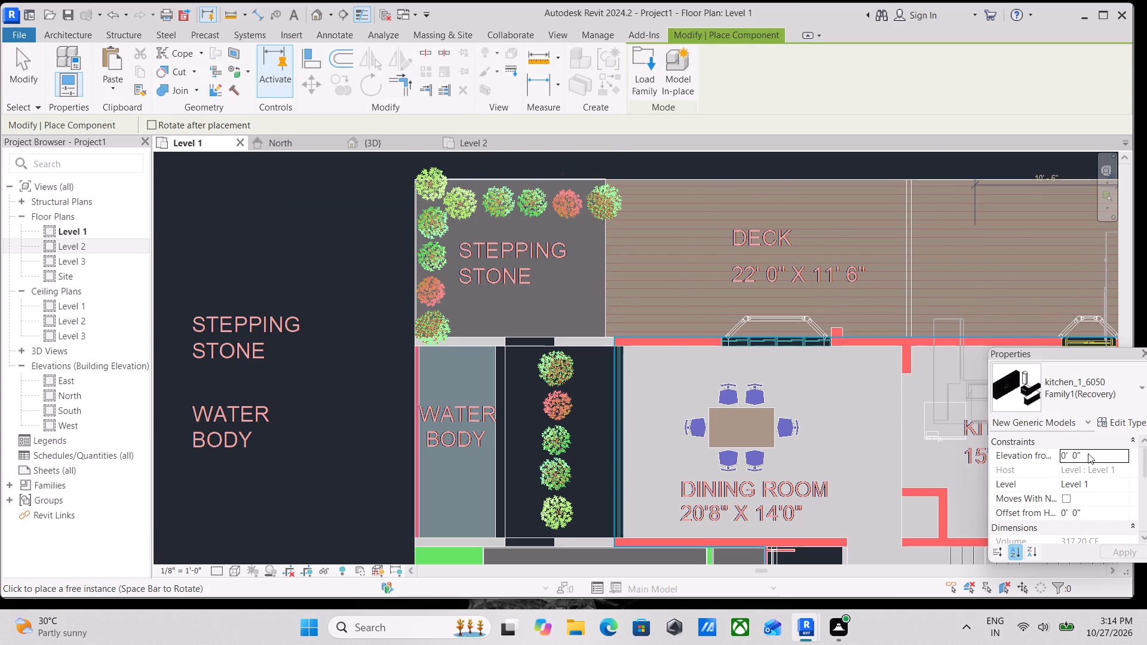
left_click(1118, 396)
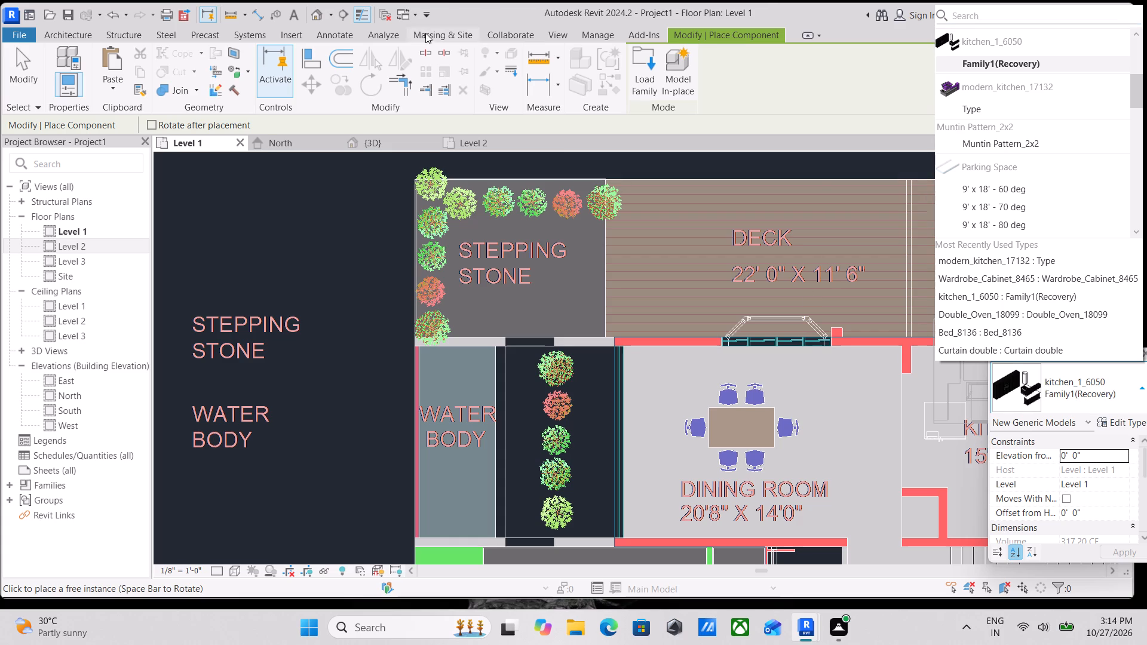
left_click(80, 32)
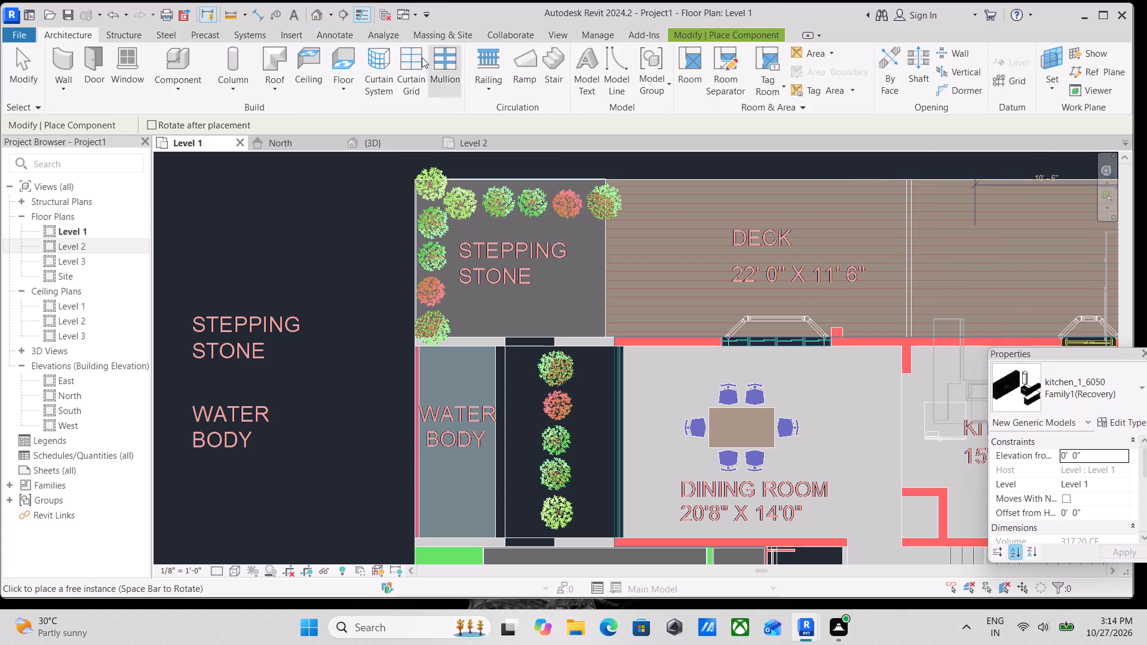
Start loading another family and browse from the KITCHEN folder to the dining table folder under SHUBHAM CITY.
left_click(294, 37)
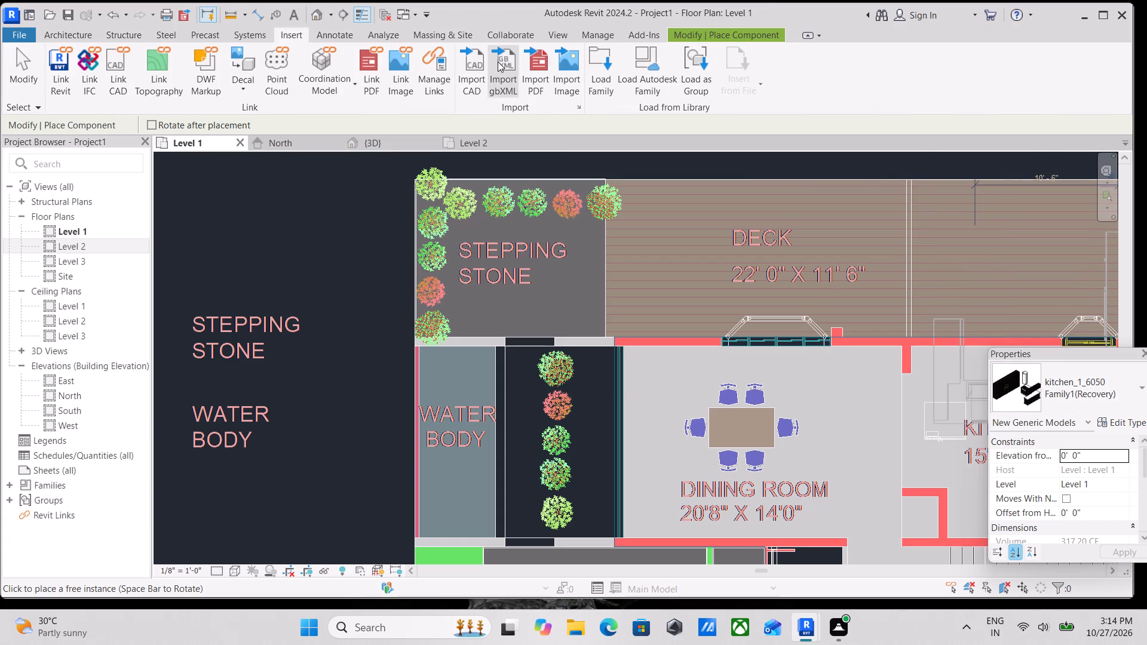
left_click(603, 82)
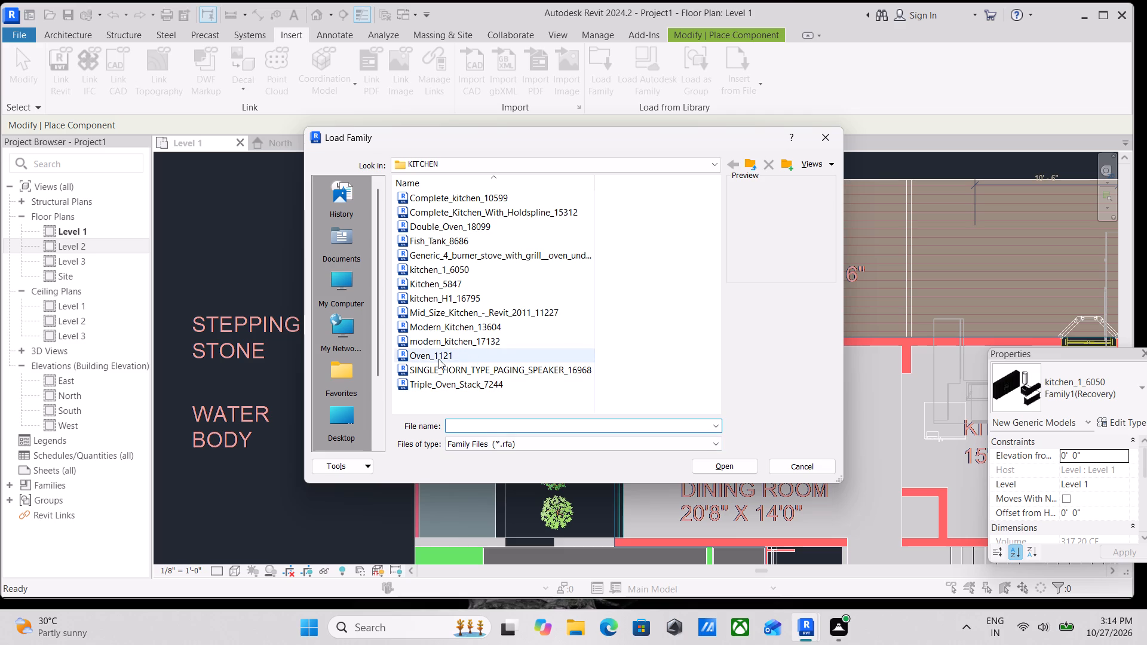
scroll(403, 370, "up", 1)
left_click(691, 158)
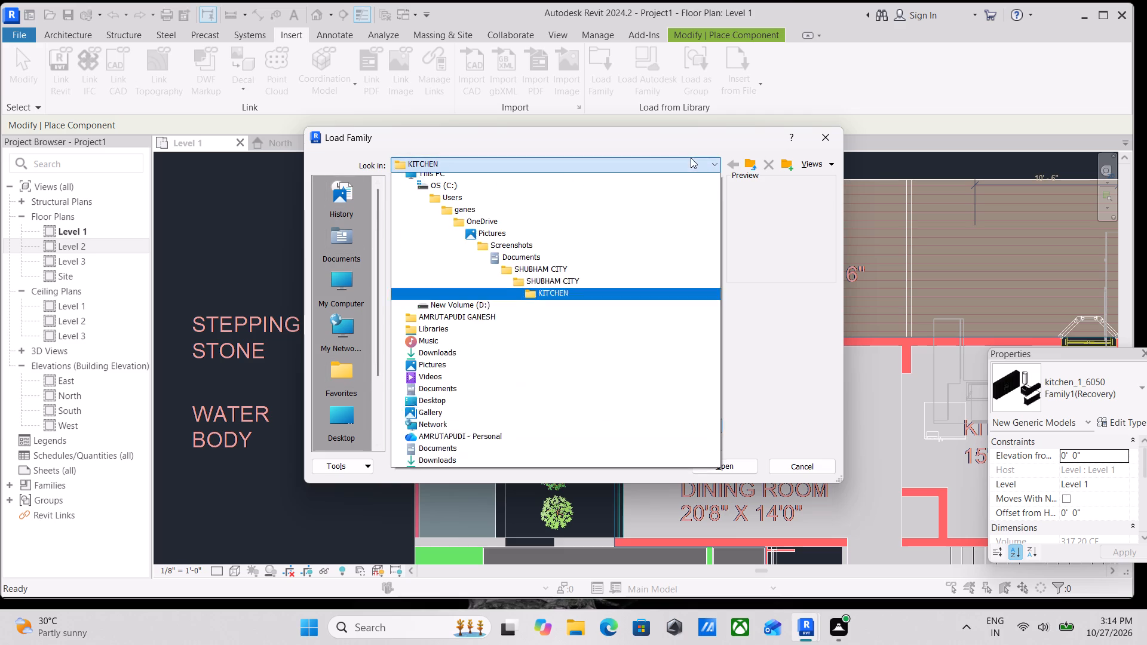
left_click(619, 297)
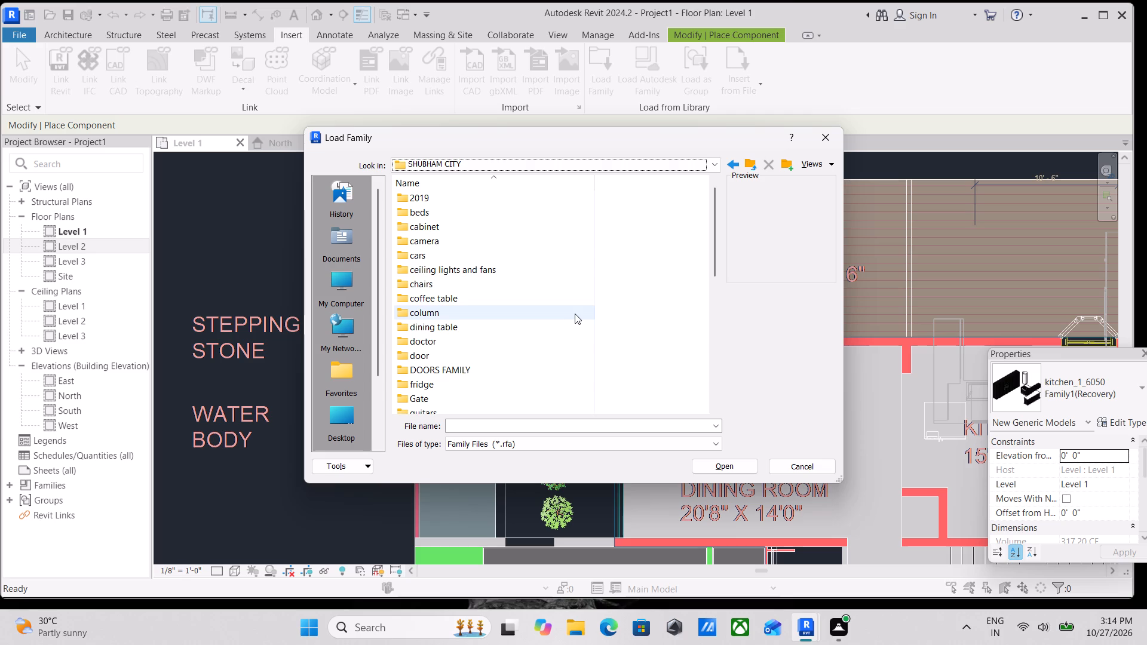
scroll(572, 314, "down", 1)
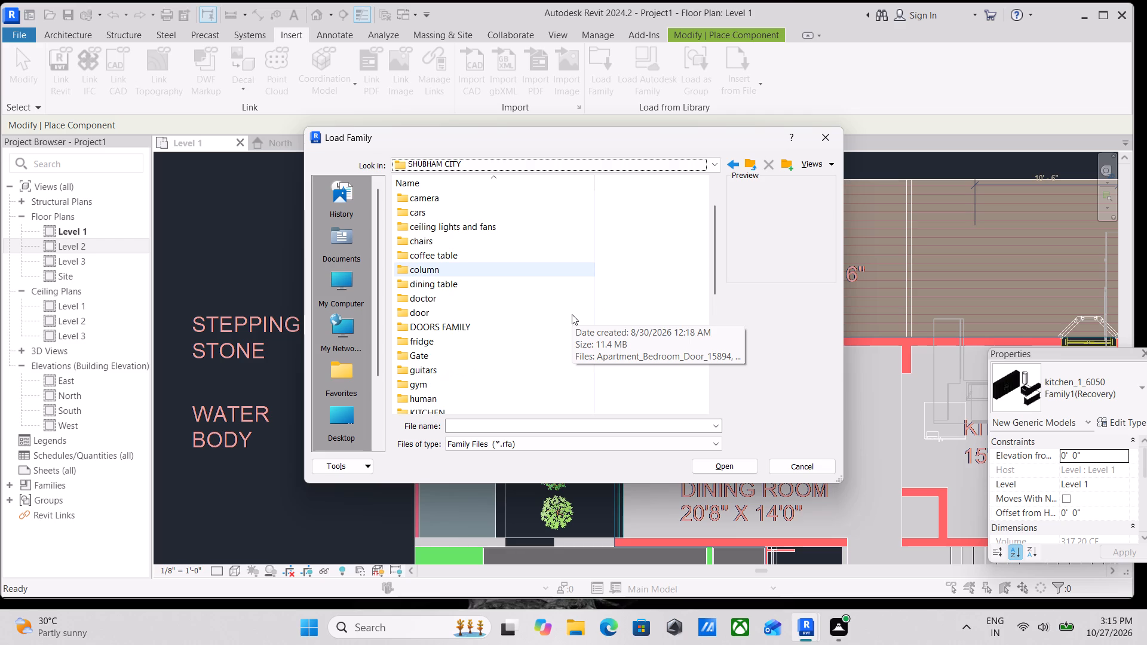
scroll(431, 307, "down", 1)
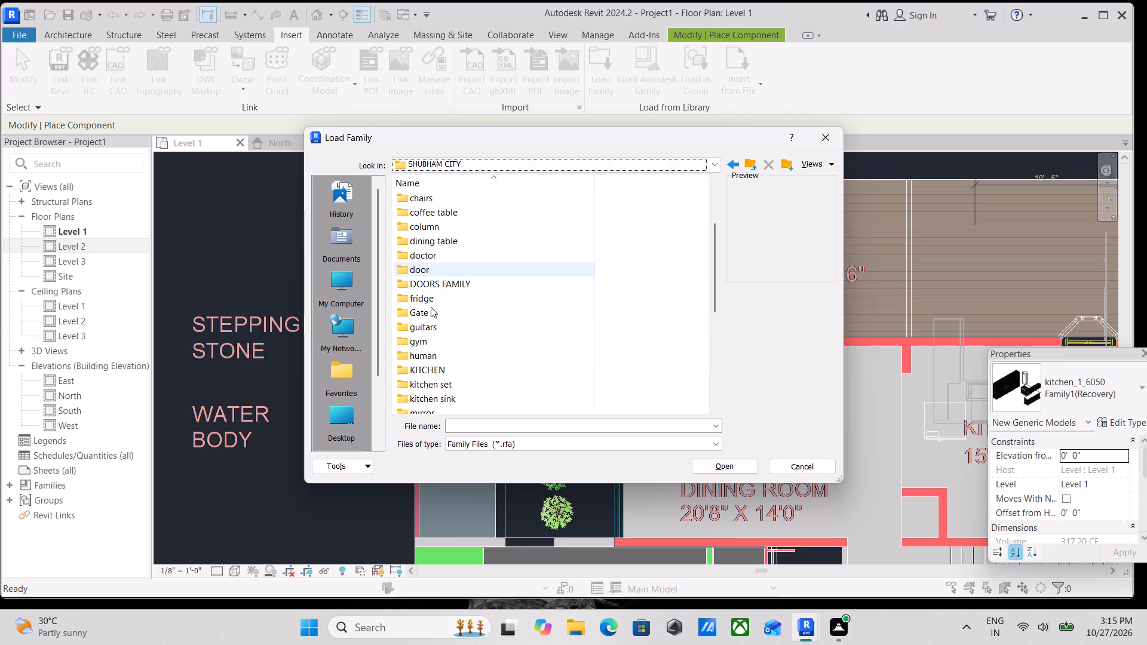
scroll(415, 282, "down", 2)
scroll(415, 282, "up", 4)
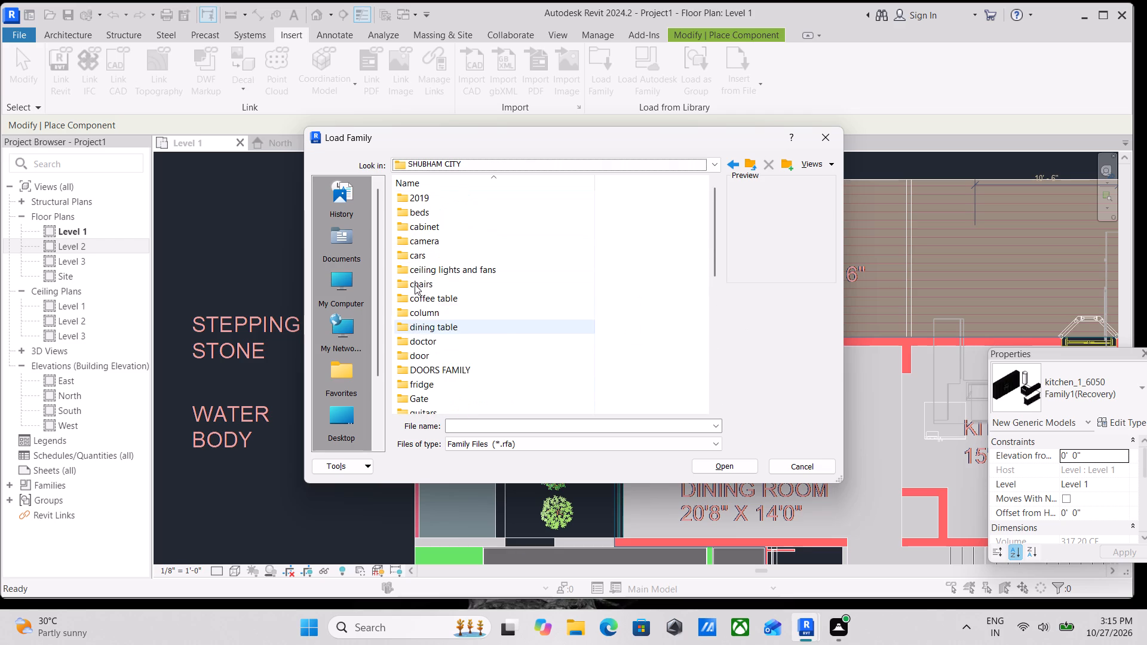
scroll(415, 284, "up", 3)
scroll(420, 243, "down", 2)
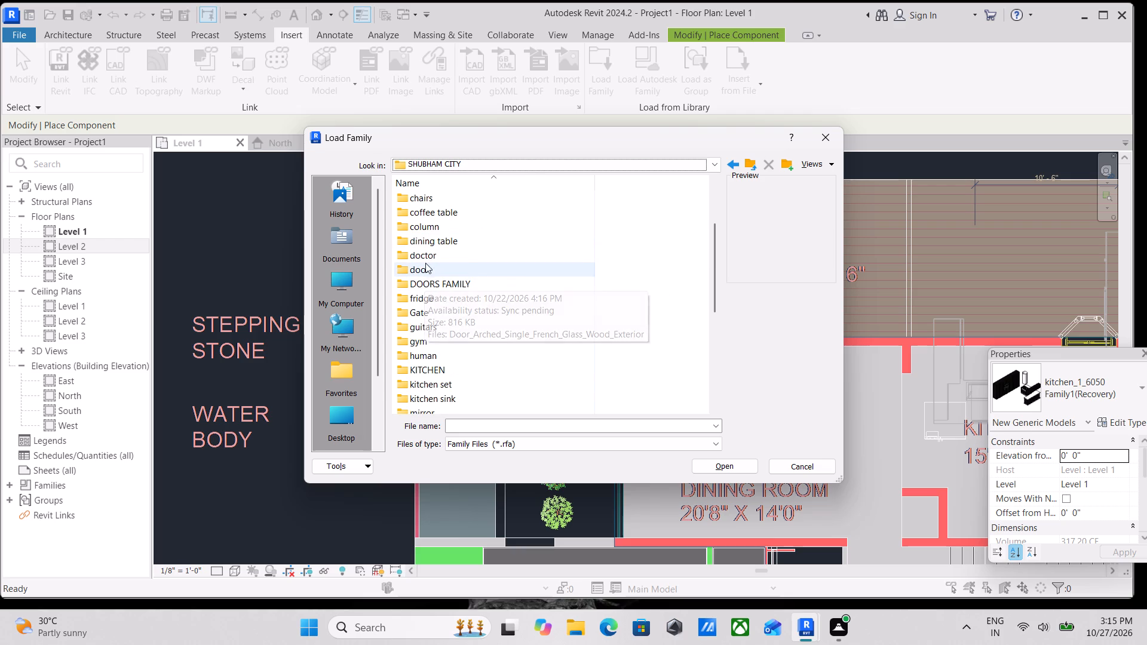
double_click(430, 242)
Preview the dining table families and load Table_with_Chairs_11332 into the project.
left_click(430, 237)
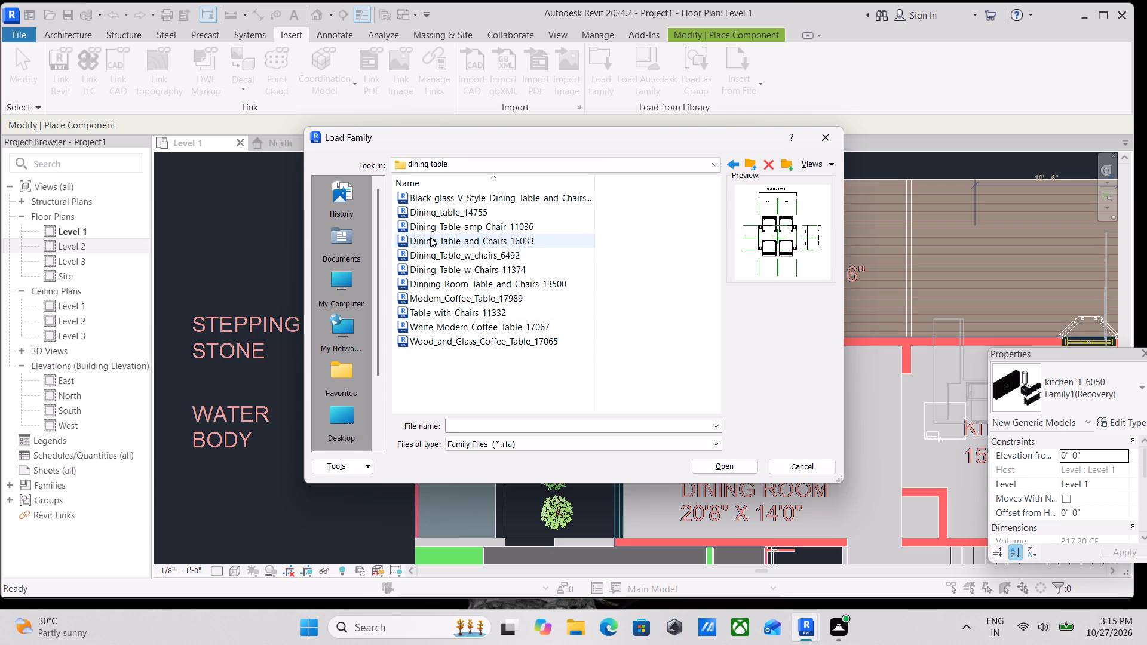
left_click(431, 218)
left_click(433, 235)
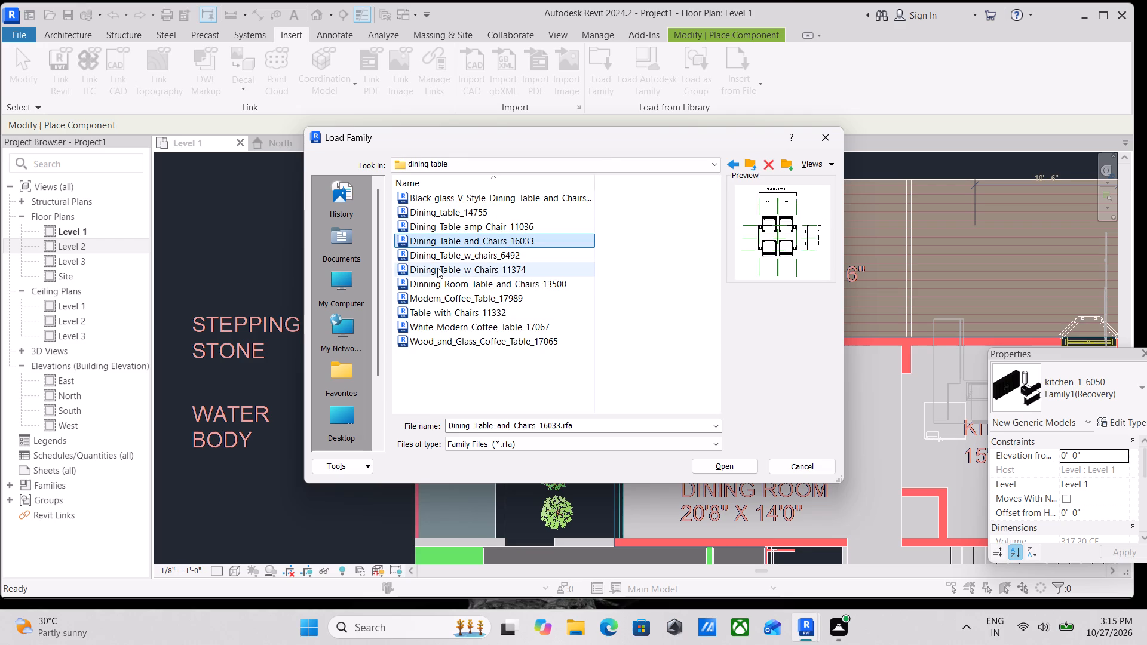
left_click(437, 268)
left_click(439, 291)
left_click(443, 325)
left_click(443, 317)
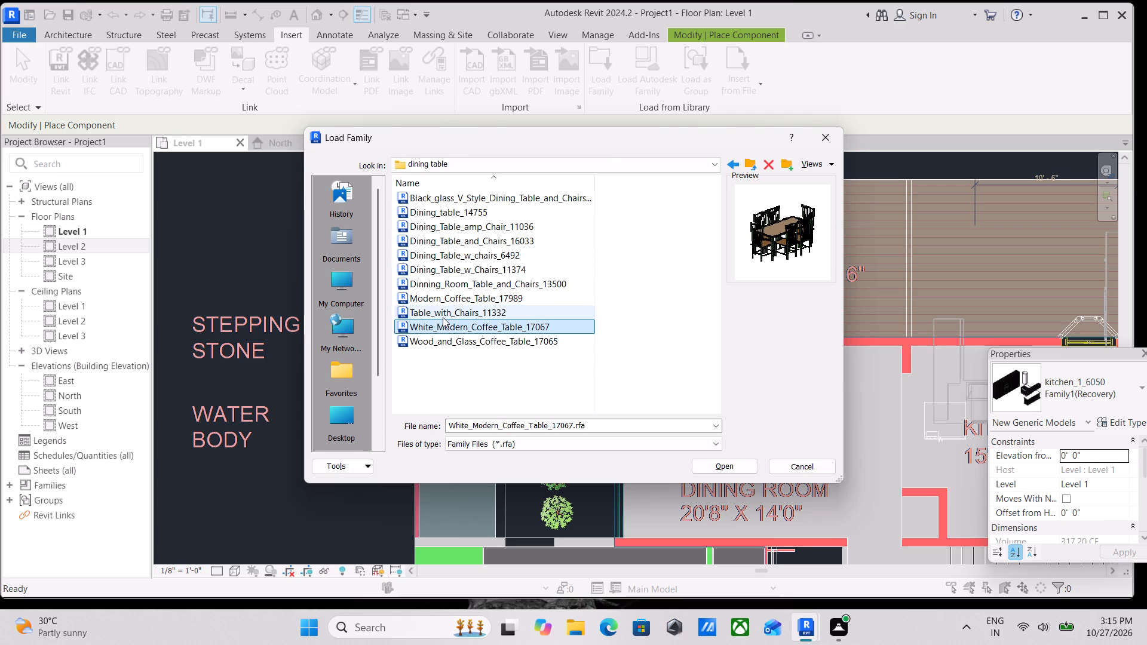
left_click(447, 343)
left_click(448, 334)
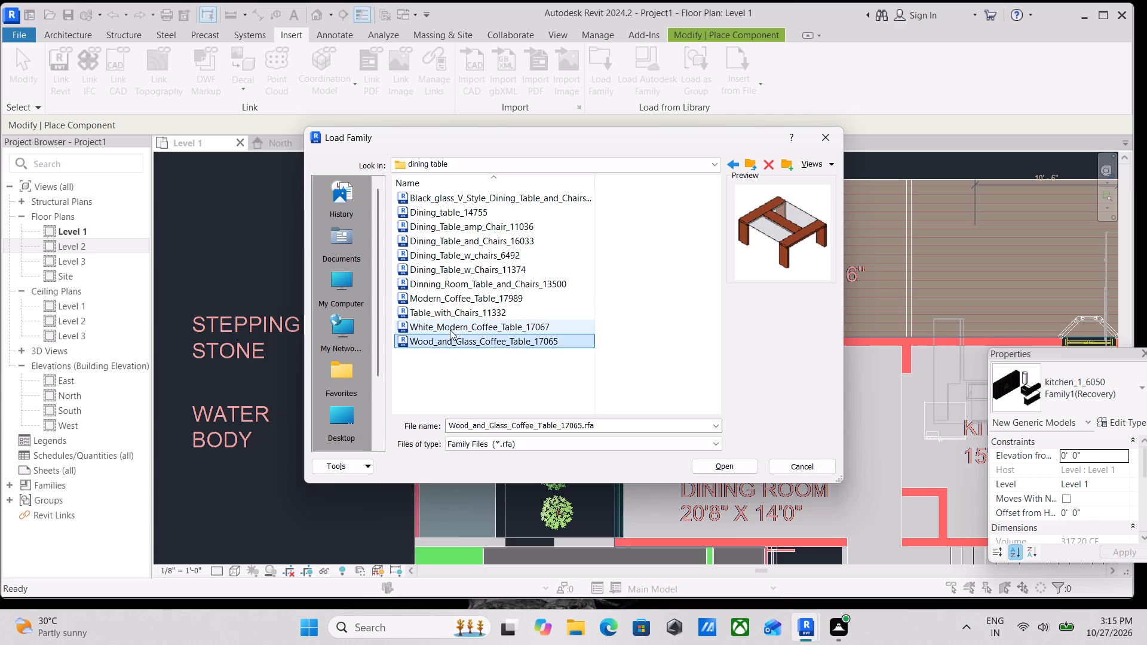
left_click(450, 330)
left_click(455, 312)
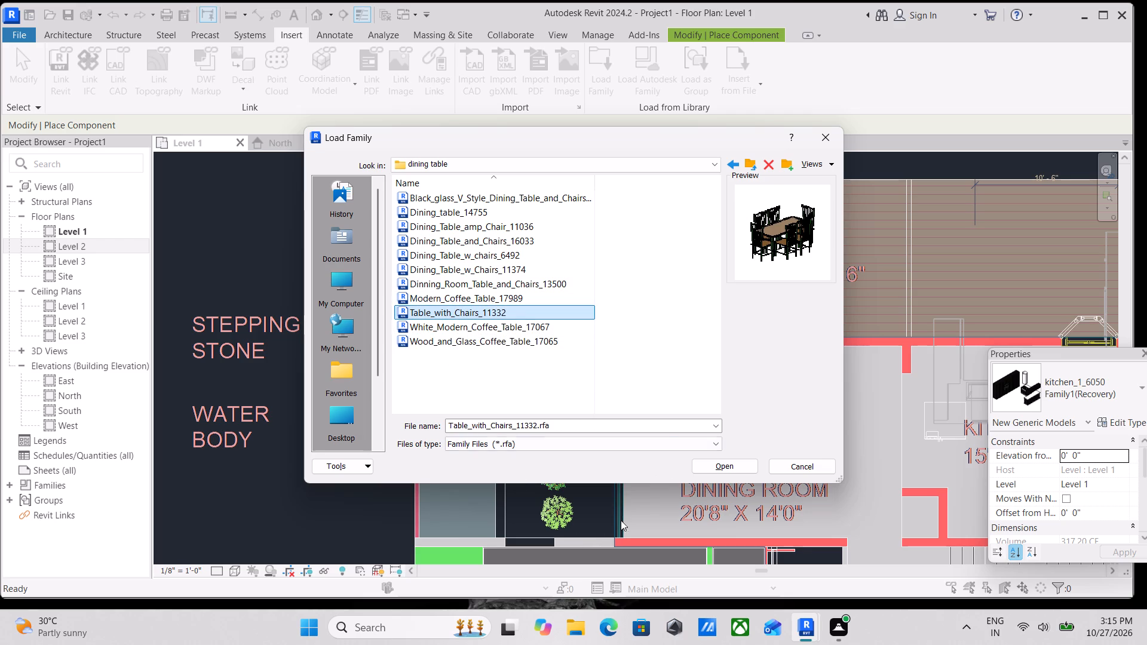
left_click(704, 466)
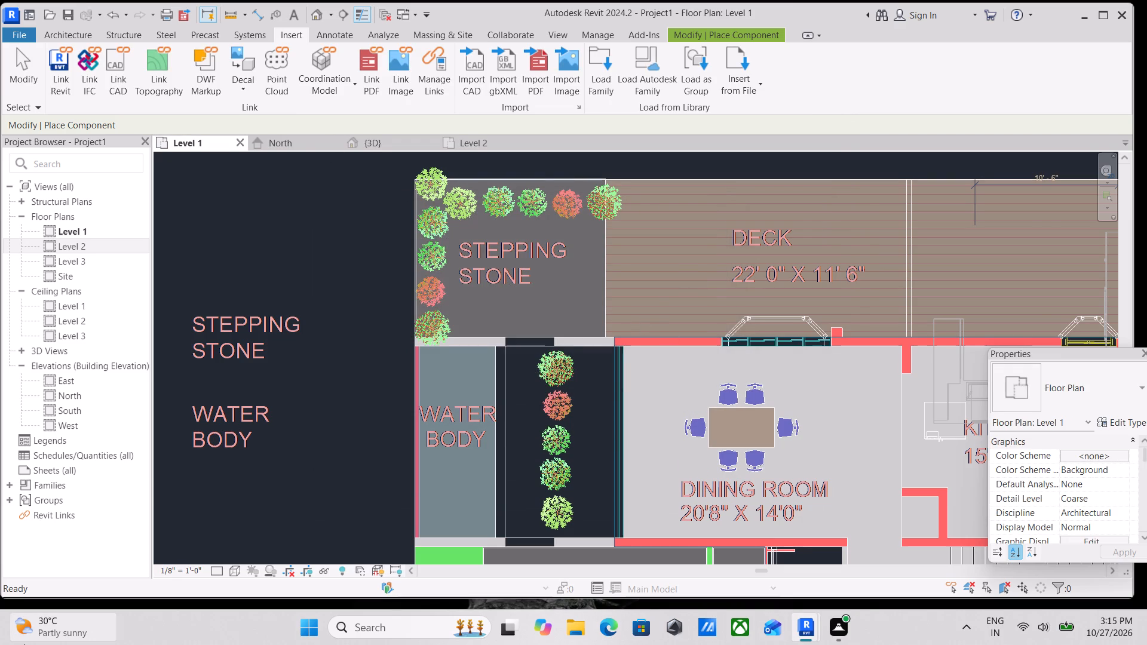
Place Table_with_Chairs_11332, rotated to match the CAD dining table, over that table in the DINING ROOM on Level 1, and end the placement.
left_click(76, 33)
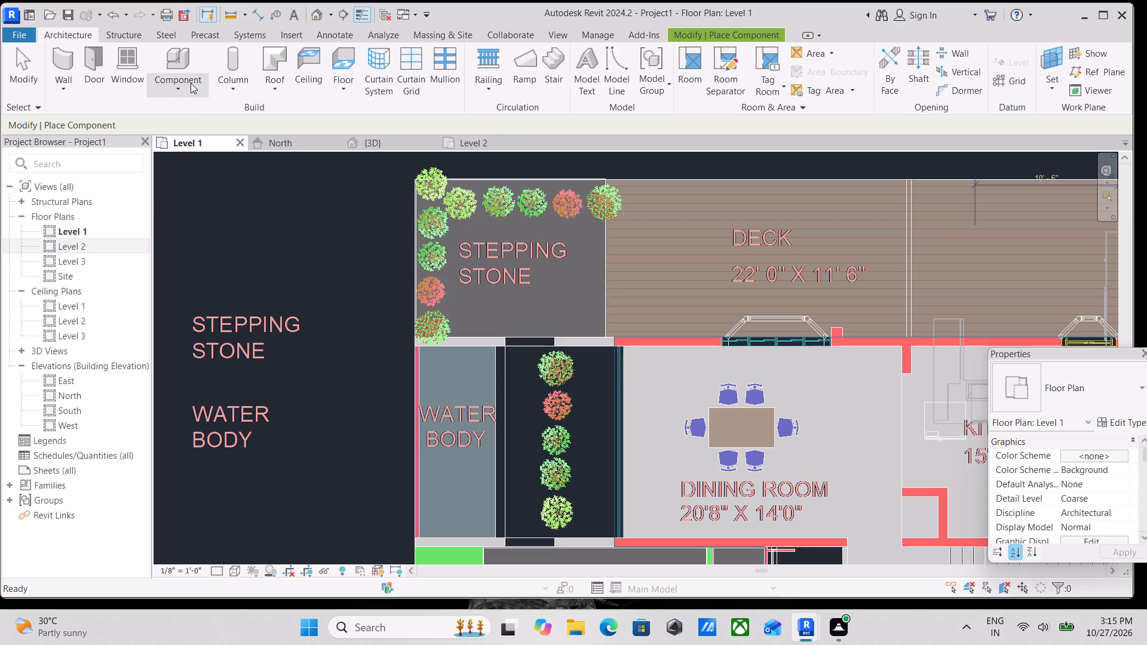
left_click(179, 87)
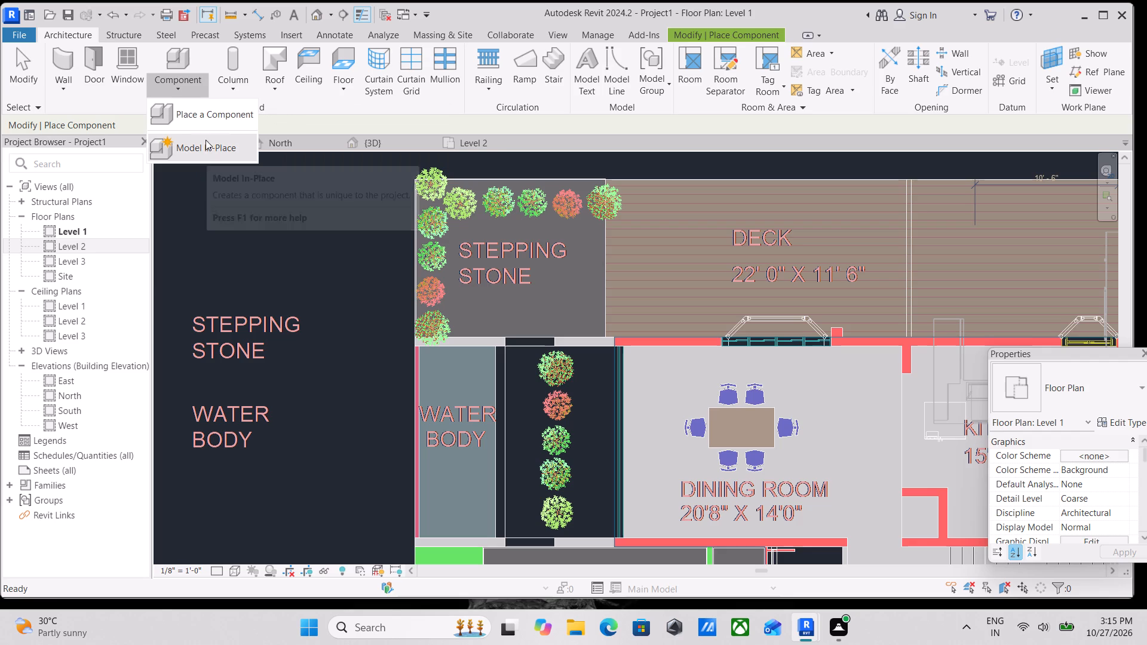
left_click(237, 119)
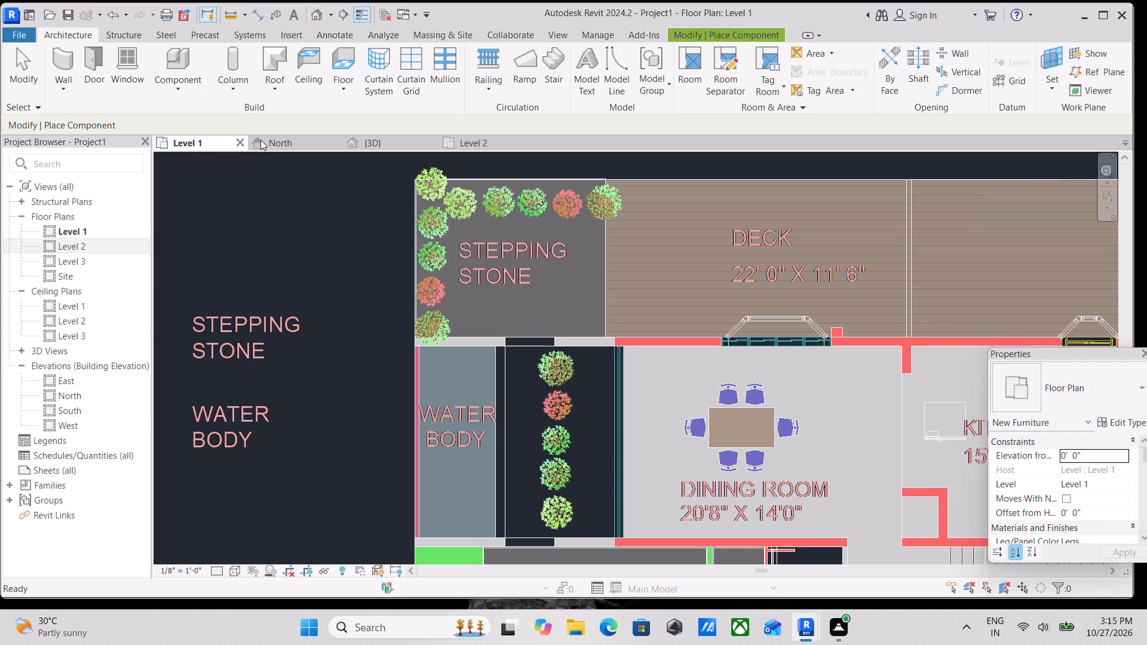
scroll(857, 474, "up", 3)
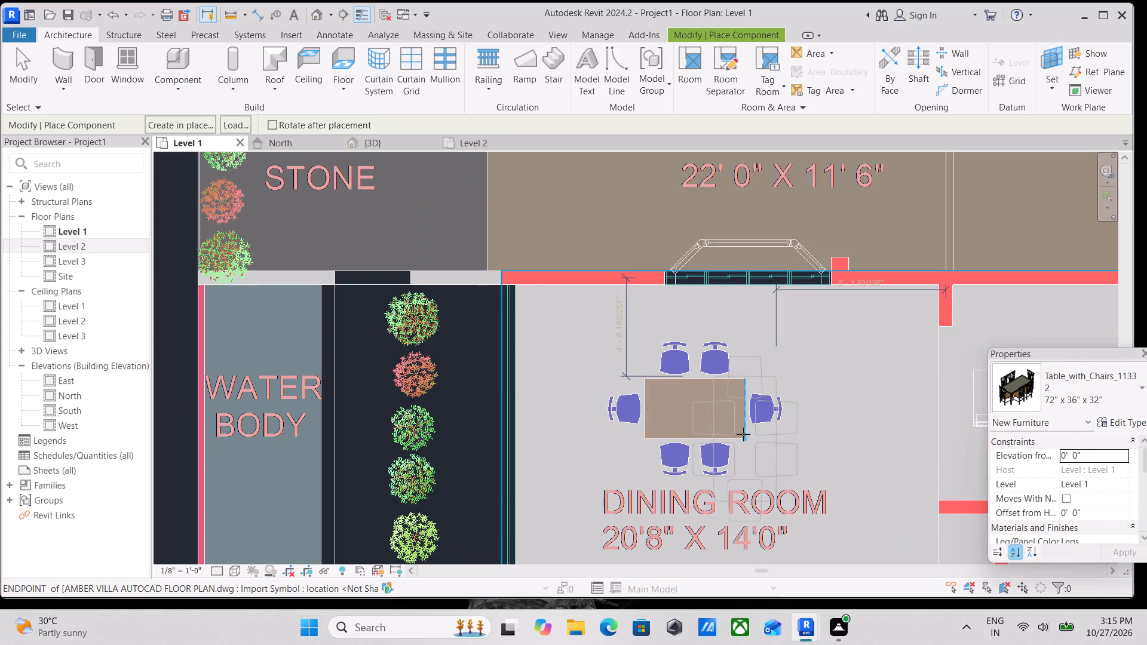
key("space")
key("space")
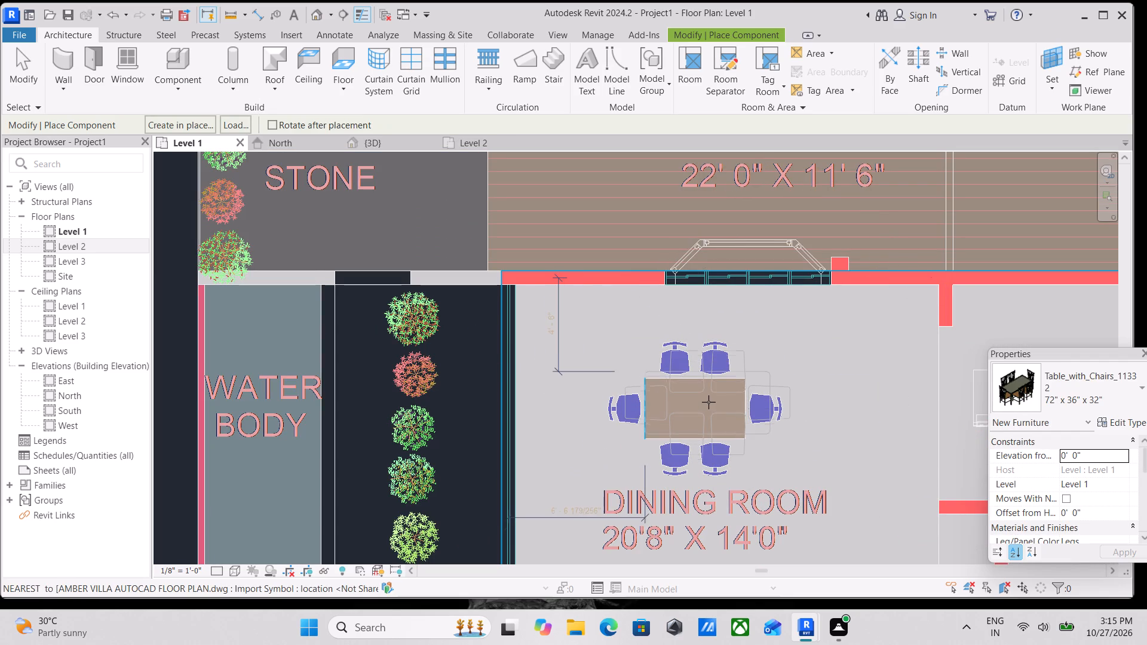
left_click(697, 414)
scroll(726, 386, "down", 3)
middle_click_drag(726, 386, 647, 337)
scroll(775, 361, "down", 1)
key("Escape")
scroll(762, 386, "down", 1)
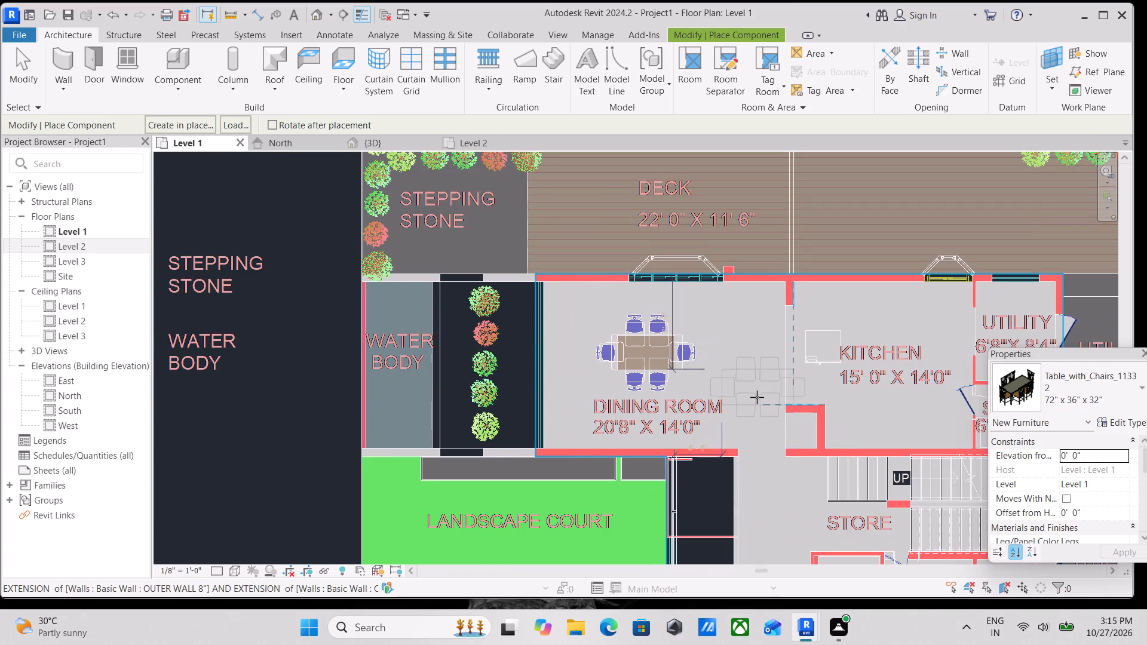
scroll(757, 397, "down", 1)
middle_click_drag(755, 392, 770, 367)
key("Escape")
scroll(775, 414, "down", 2)
key("Escape")
middle_click_drag(766, 401, 759, 360)
key("Escape")
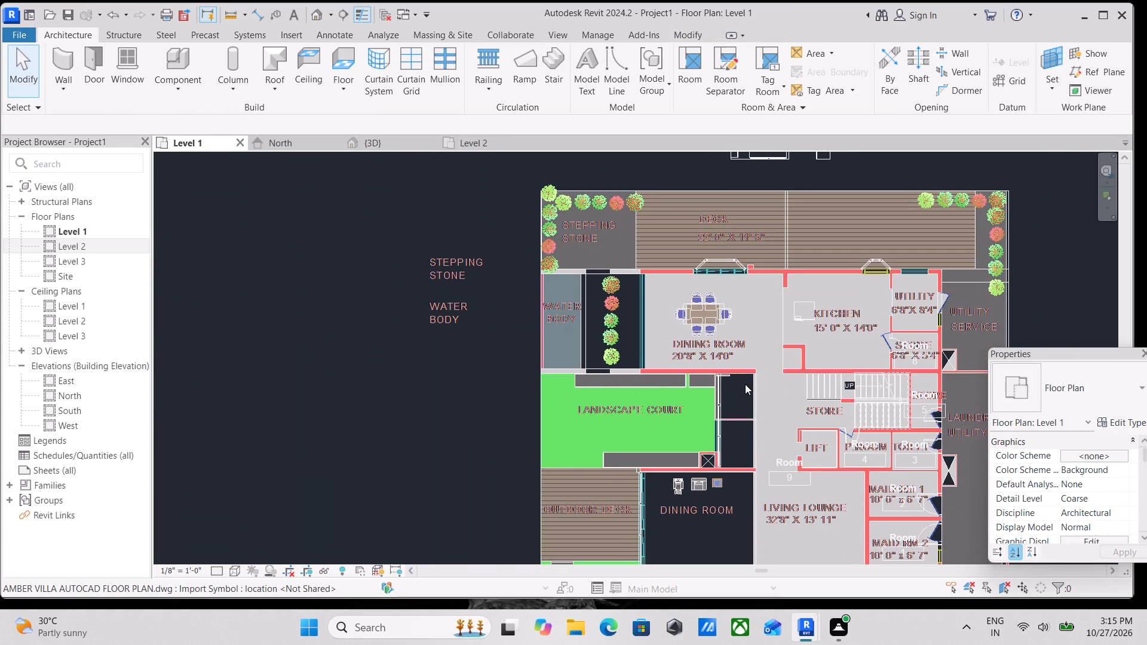
scroll(744, 383, "up", 2)
scroll(691, 371, "up", 2)
key("Escape")
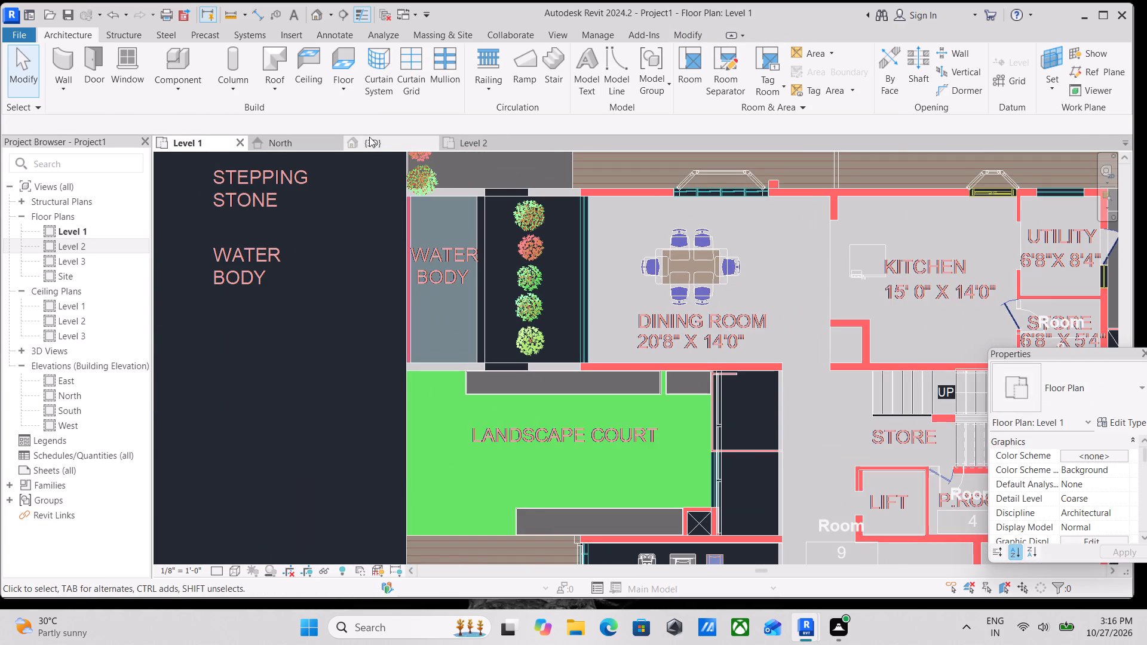
Inspect the villa in the 3D view, and return to the DINING ROOM area of the Level 1 floor plan.
left_click(369, 137)
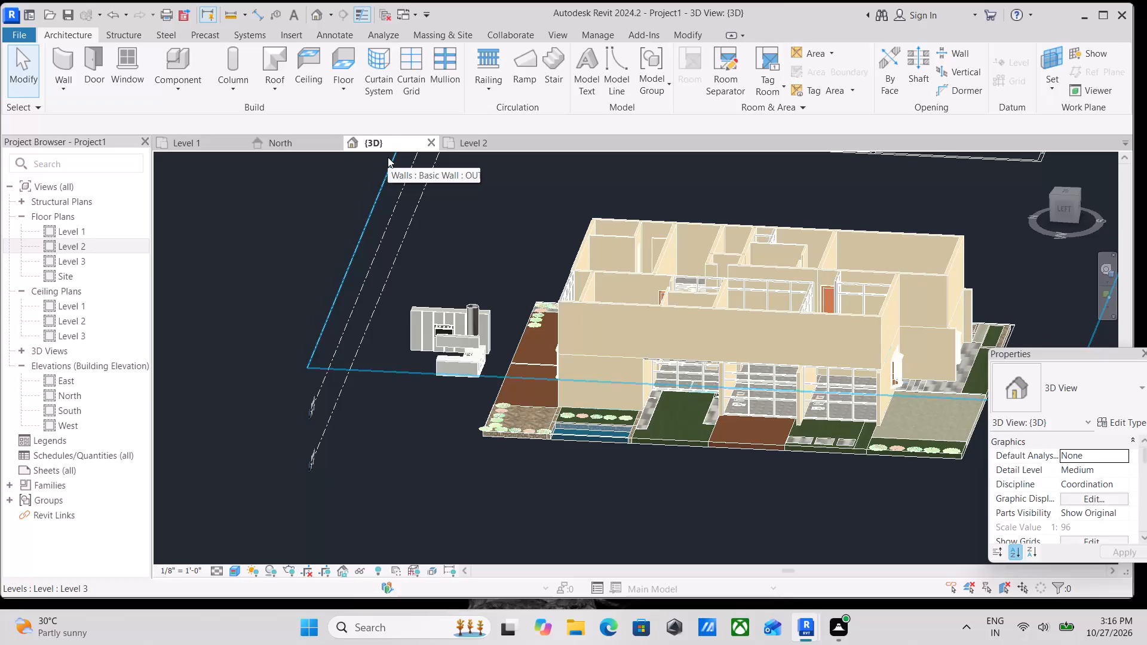
key("Escape")
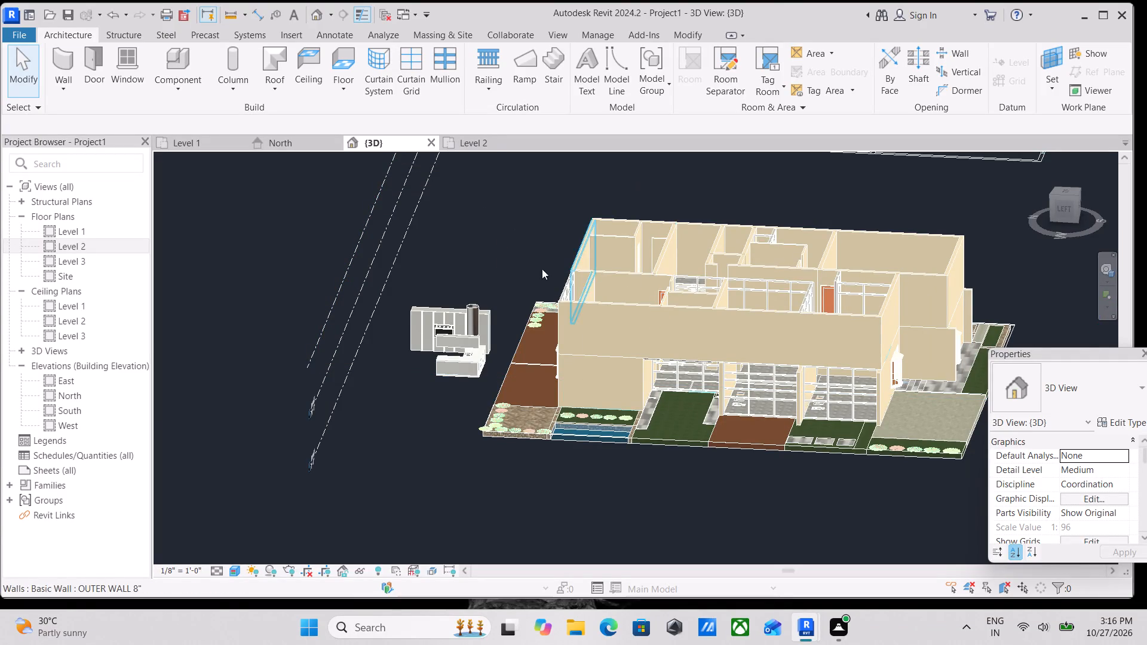
scroll(510, 275, "up", 4)
scroll(737, 288, "down", 5)
scroll(786, 323, "up", 1)
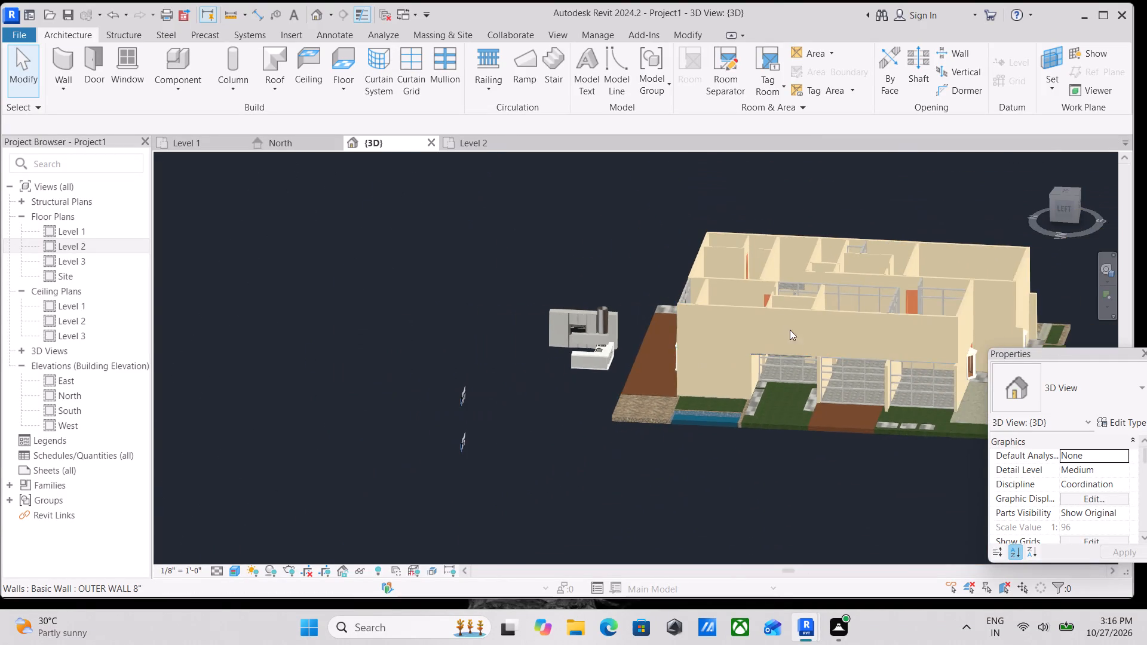
scroll(790, 330, "up", 3)
scroll(824, 414, "up", 5)
scroll(747, 365, "up", 4)
scroll(742, 343, "down", 9)
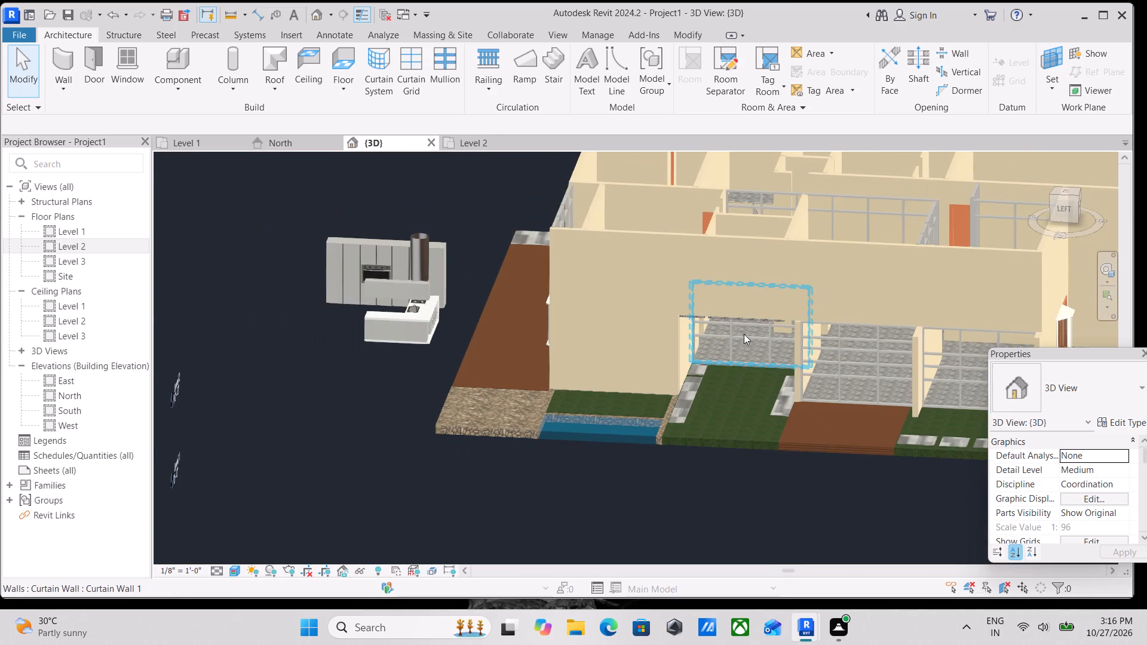
middle_click_drag(744, 334, 734, 379)
left_click(459, 145)
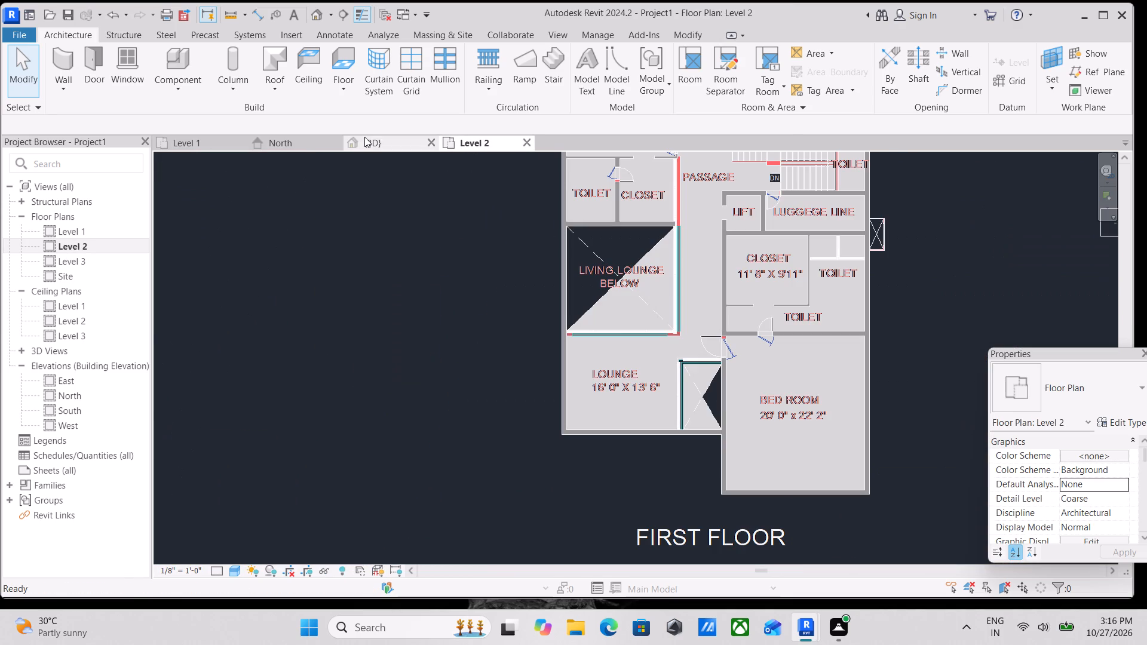
left_click(281, 145)
left_click(171, 140)
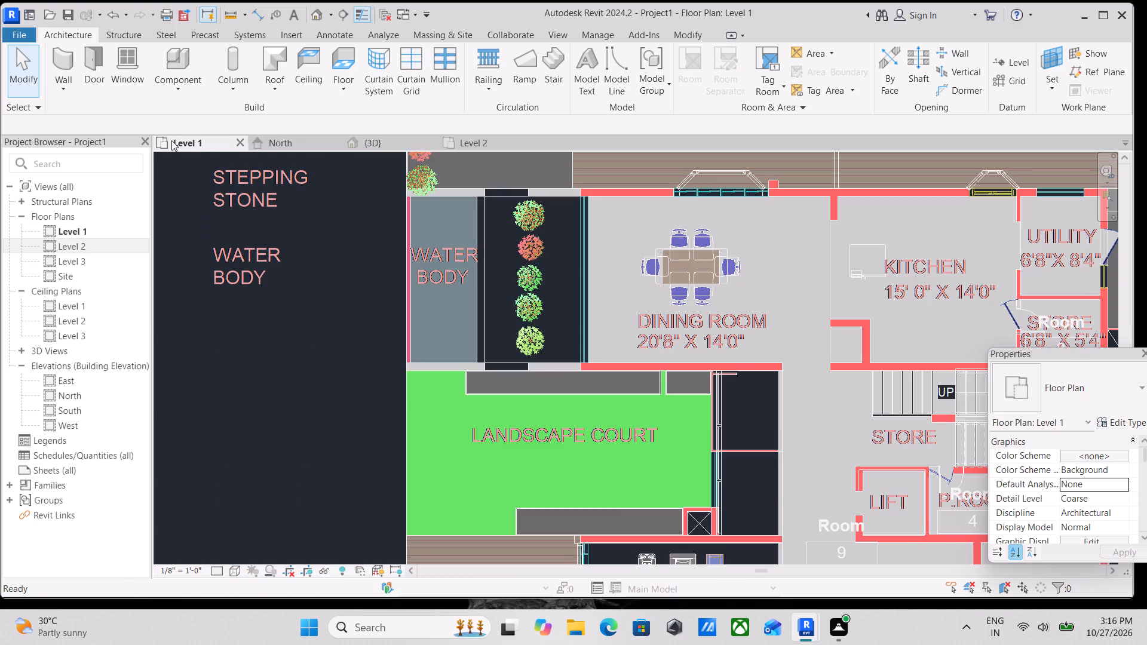
scroll(544, 274, "down", 1)
scroll(722, 266, "up", 3)
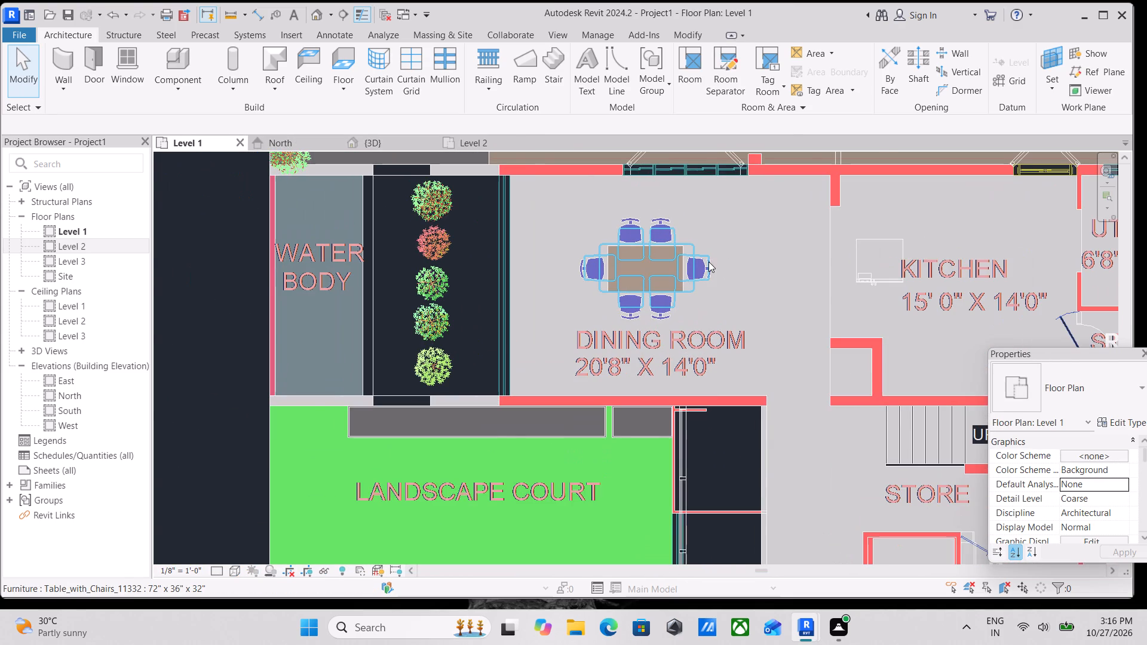
scroll(702, 260, "down", 3)
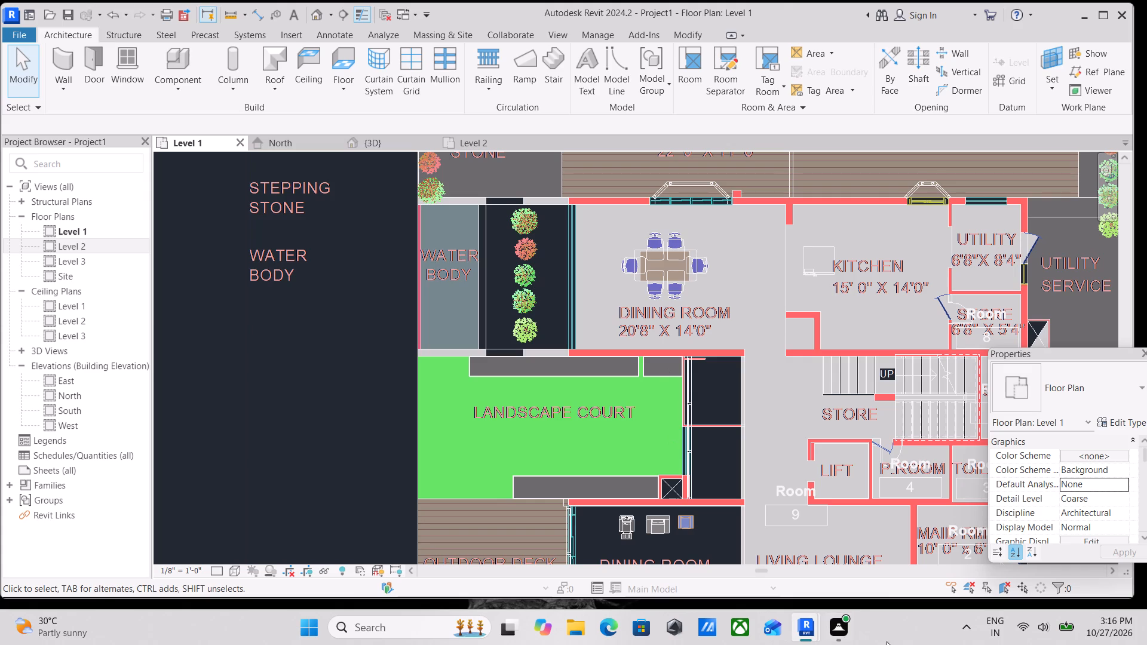
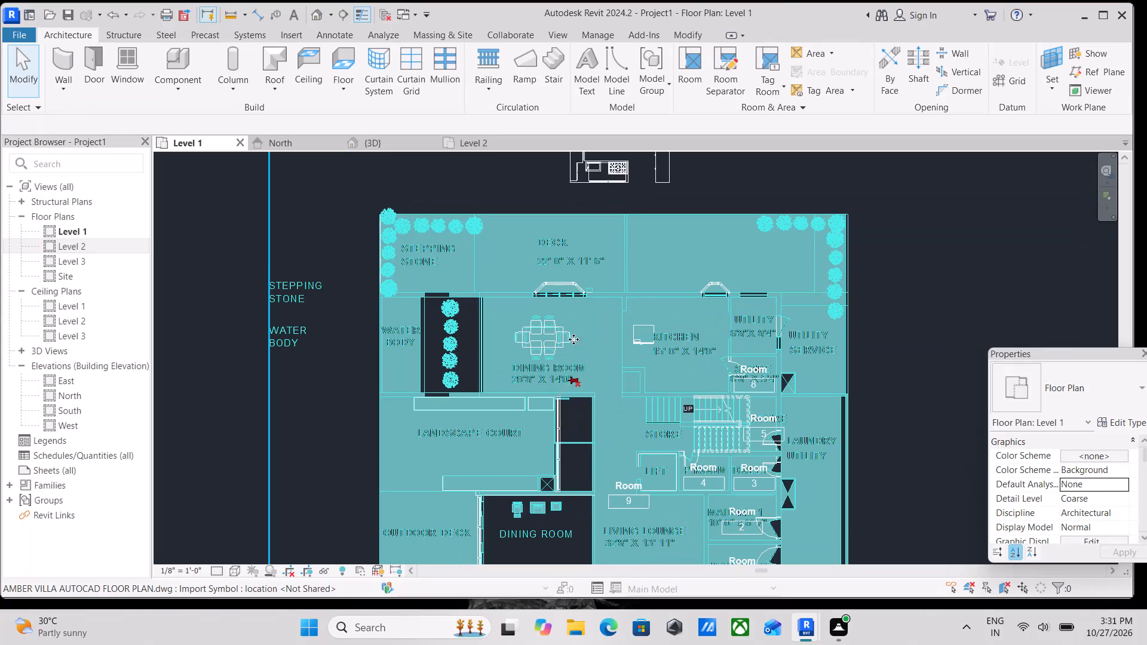
Look over the Level 1 floor plan from the DINING ROOM and KITCHEN to the whole villa.
scroll(562, 329, "up", 7)
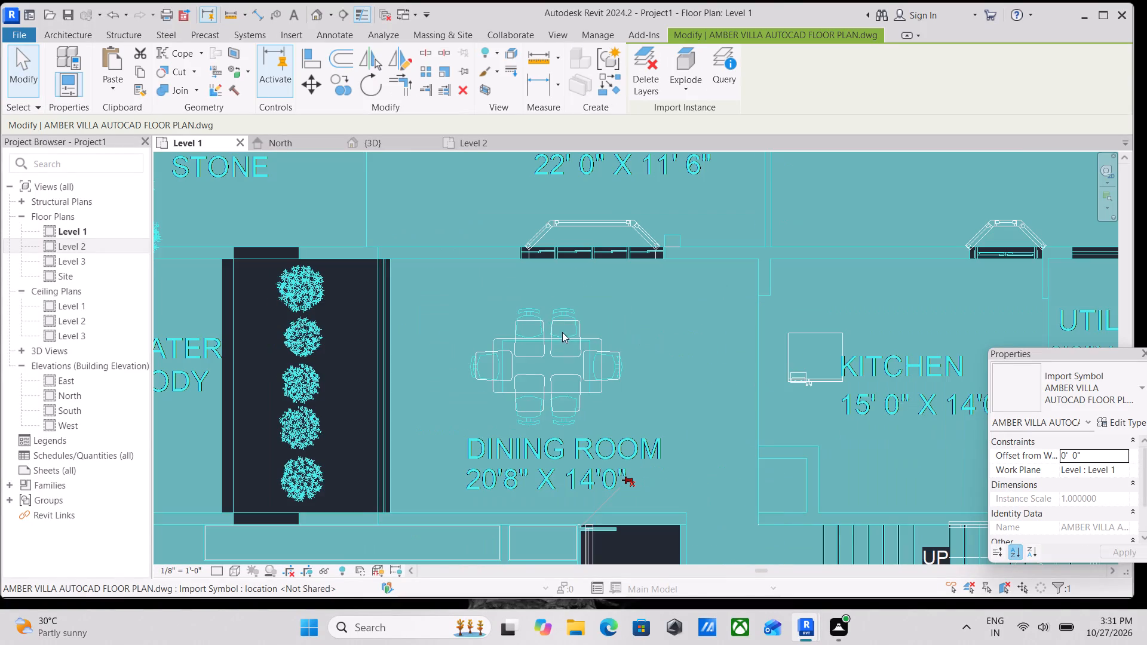
scroll(630, 368, "down", 5)
middle_click_drag(661, 354, 604, 299)
scroll(617, 304, "up", 1)
scroll(649, 318, "down", 3)
middle_click_drag(646, 318, 622, 311)
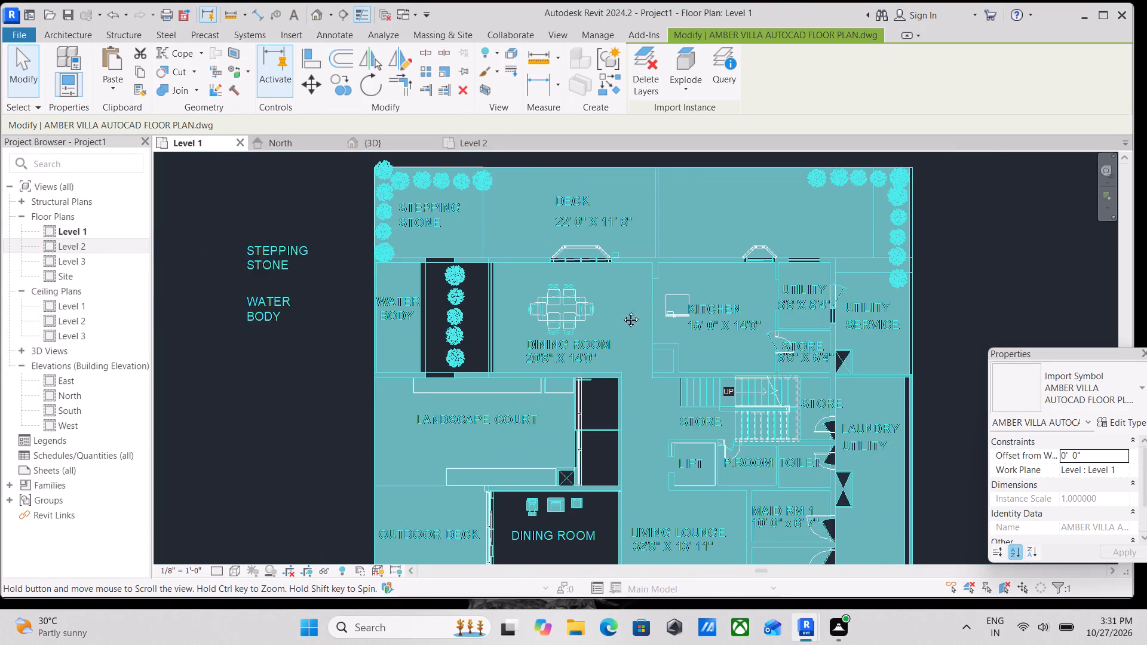
middle_click_drag(622, 311, 561, 295)
scroll(788, 349, "down", 2)
middle_click_drag(787, 349, 733, 337)
scroll(748, 370, "down", 2)
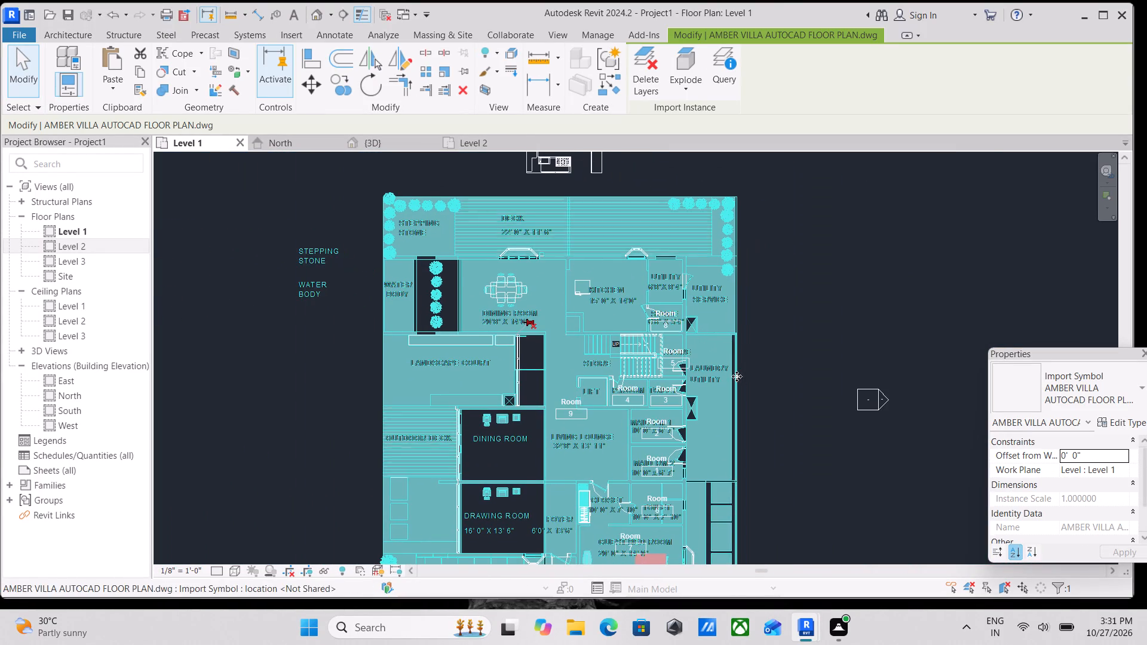
middle_click_drag(737, 376, 723, 343)
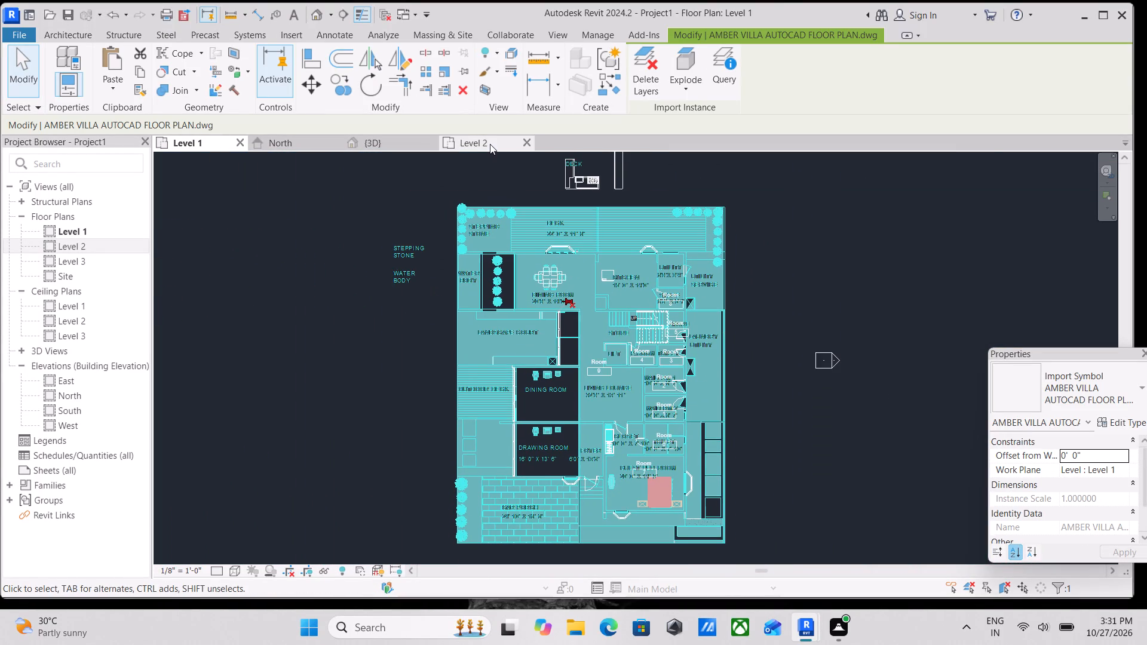
In the Level 2 floor plan, delete the stray kitchen_1_6050 kitchen set lying outside the villa beyond the north bedrooms.
left_click(490, 144)
middle_click_drag(644, 316, 560, 416)
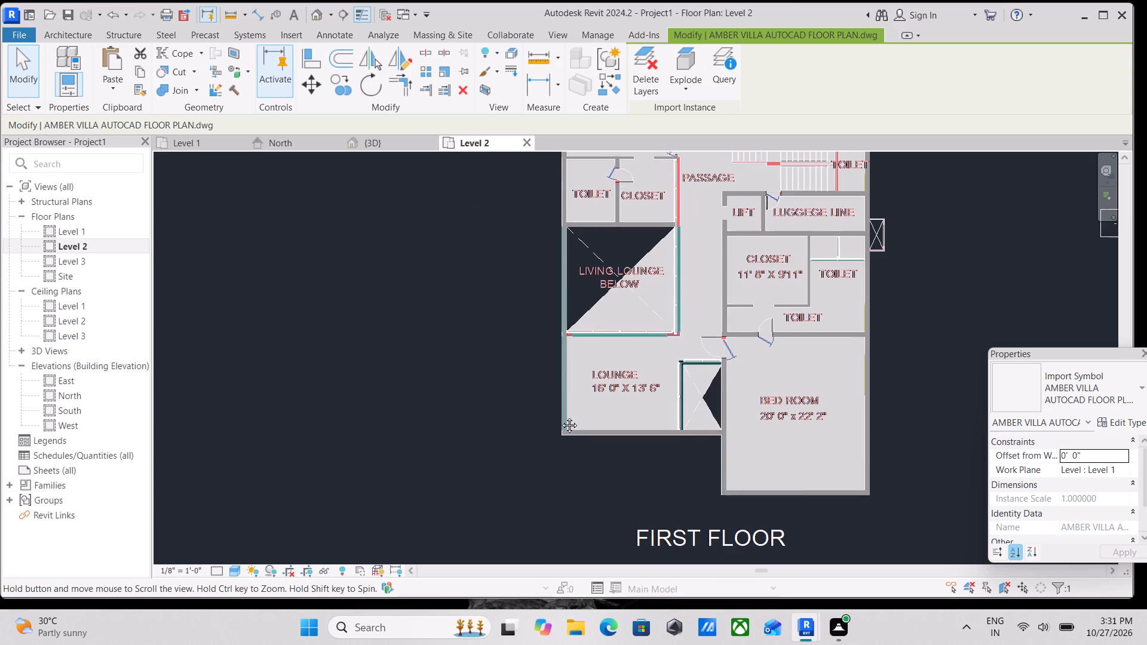
middle_click_drag(560, 416, 484, 544)
middle_click_drag(498, 481, 479, 619)
middle_click_drag(529, 432, 511, 467)
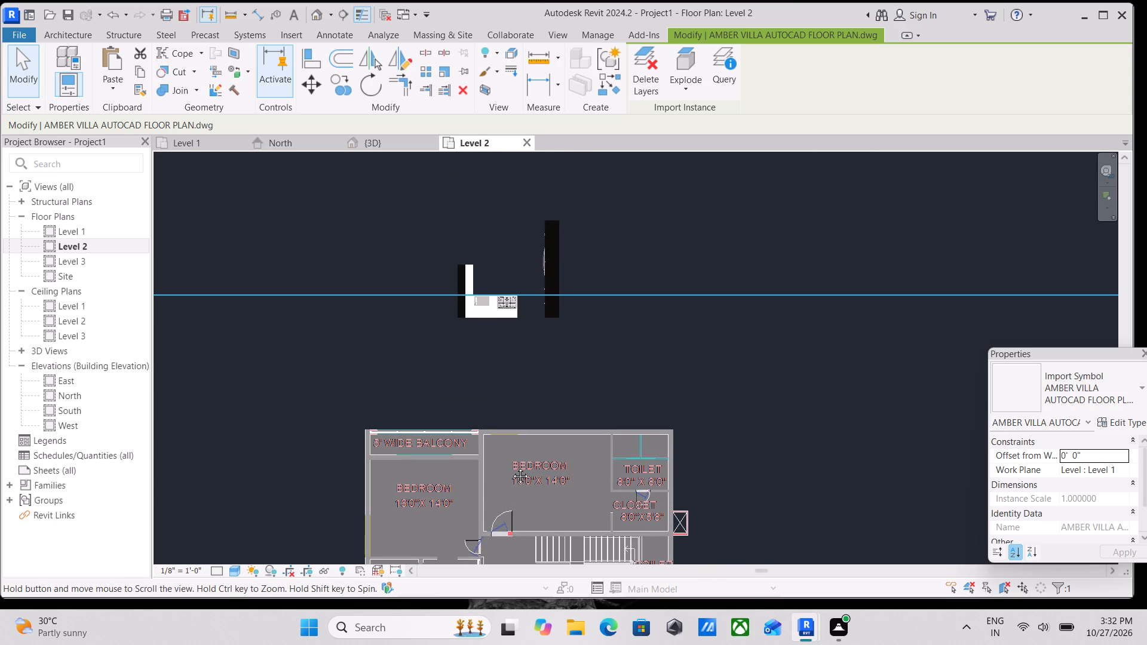
middle_click_drag(511, 467, 547, 404)
scroll(552, 463, "up", 2)
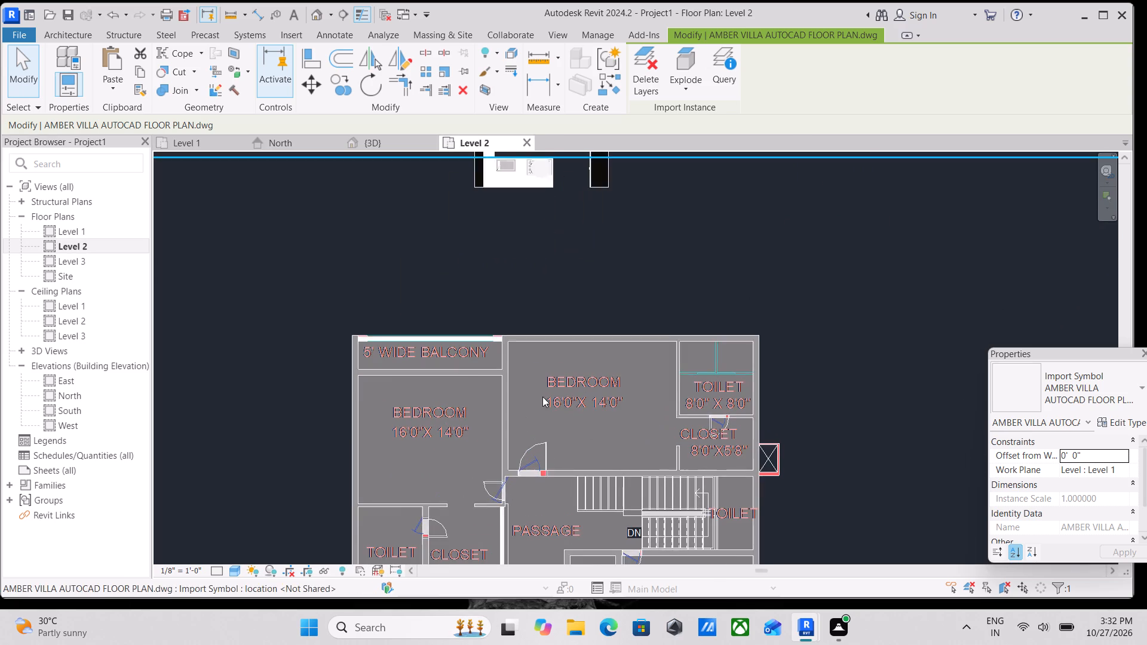
middle_click_drag(544, 397, 556, 474)
scroll(556, 474, "up", 1)
middle_click_drag(557, 374, 556, 416)
scroll(556, 416, "up", 1)
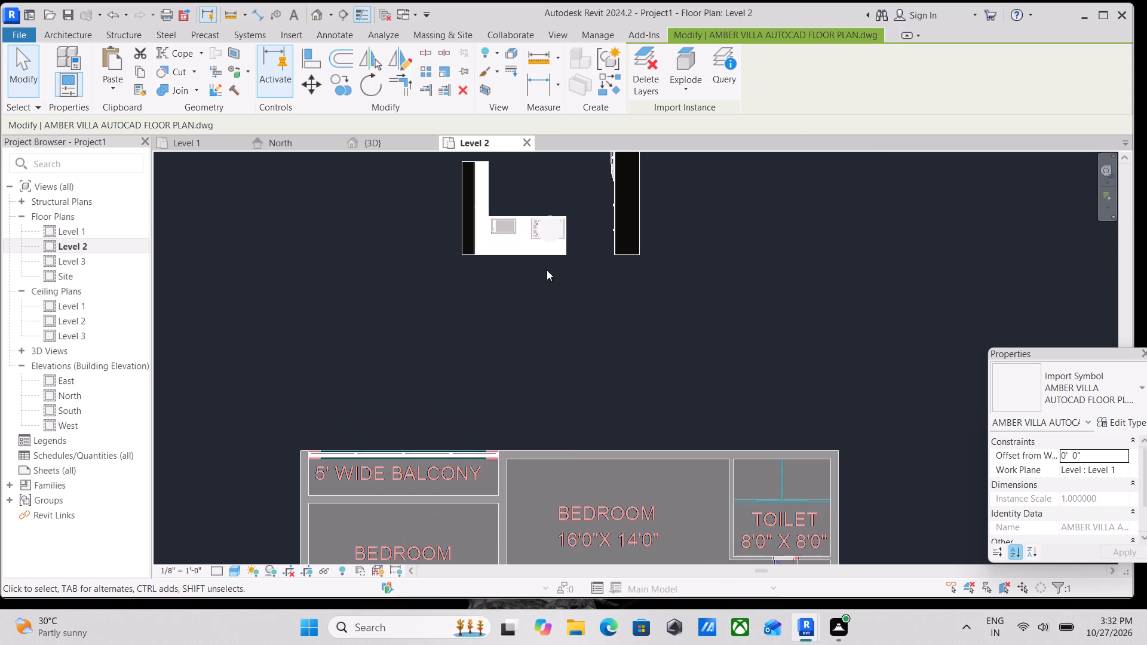
left_click(545, 262)
right_click(545, 262)
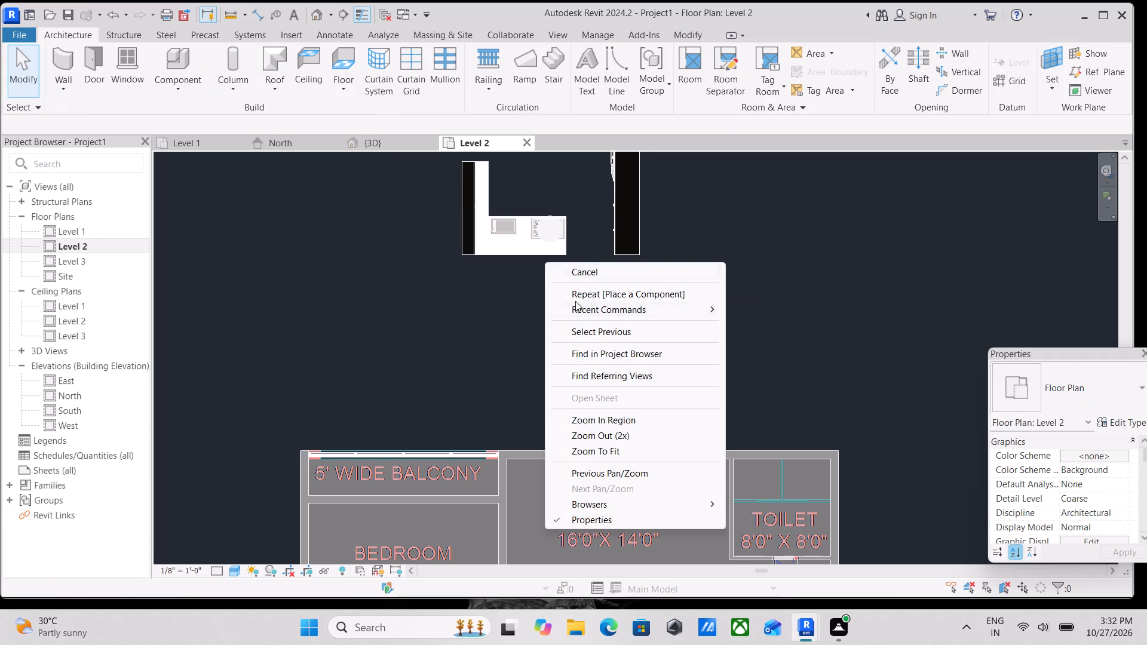
key("Escape")
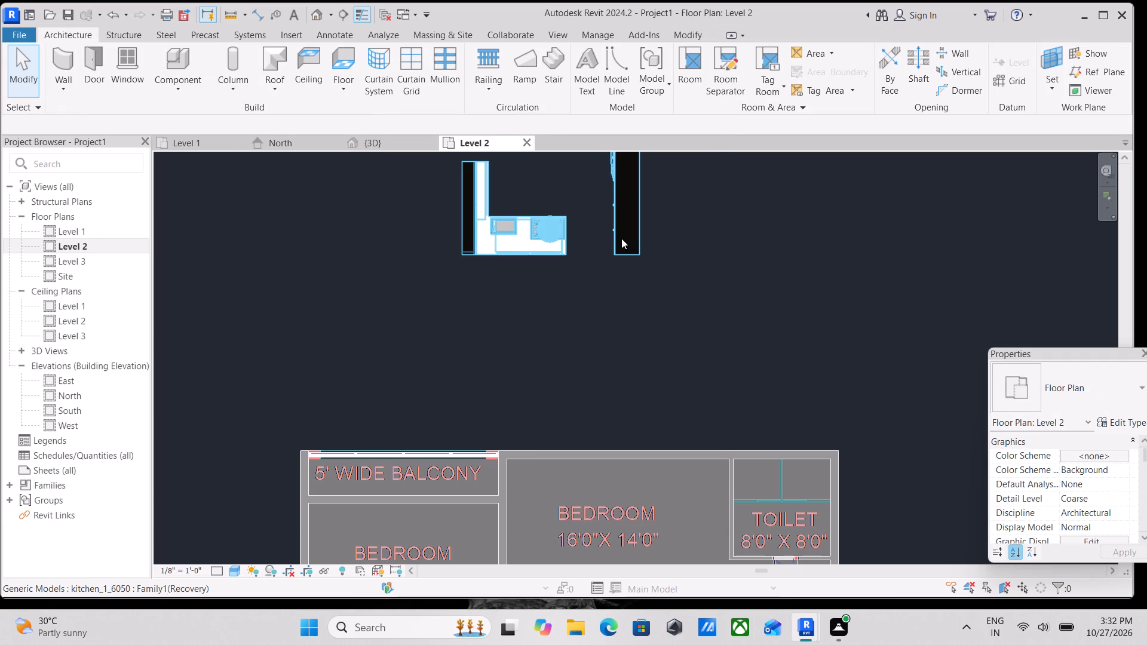
left_click(628, 242)
left_click(617, 245)
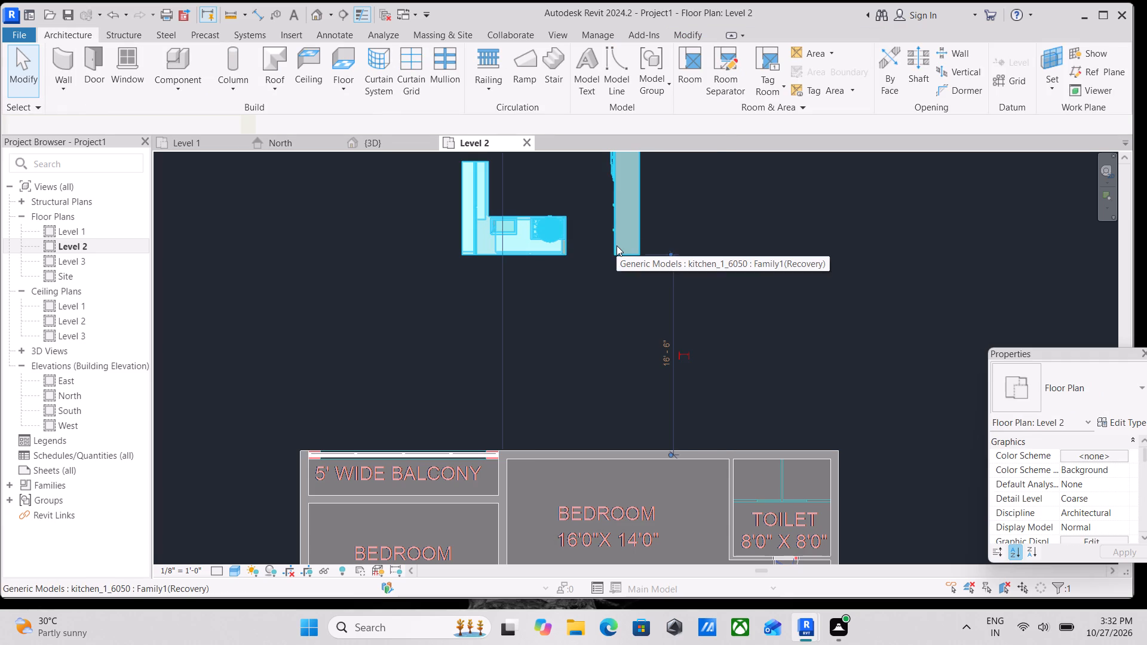
right_click(617, 245)
left_click(655, 408)
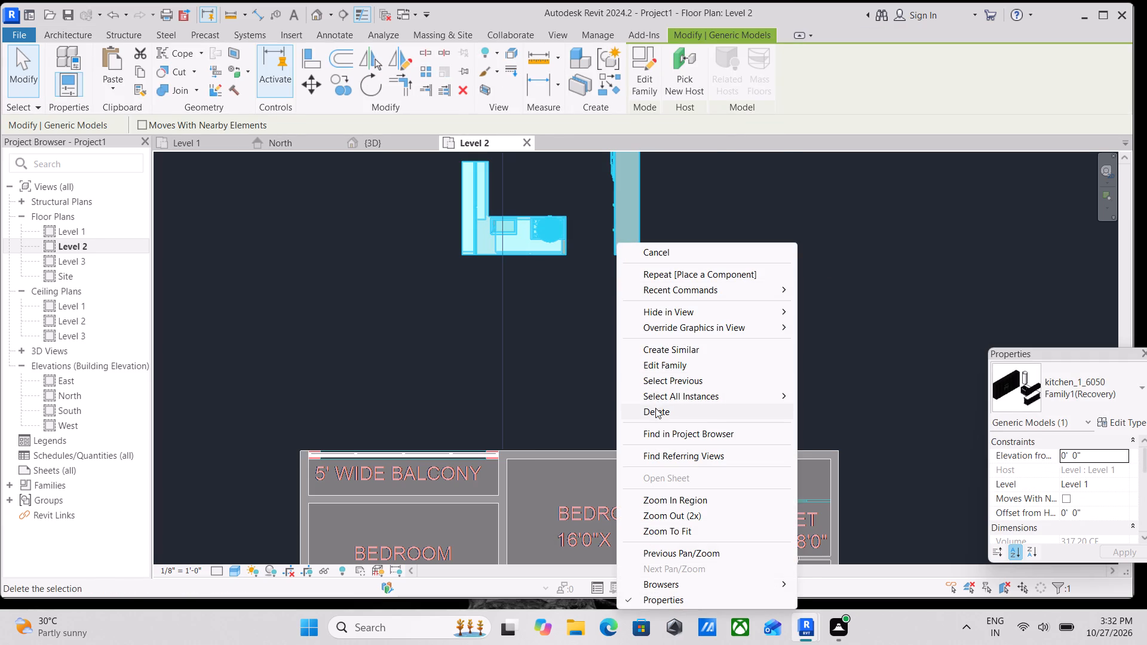
Examine the Level 2 rooms and outer walls from the north bedrooms through the passage and closets to the large BED ROOM.
scroll(790, 412, "down", 3)
middle_click_drag(771, 394, 755, 275)
middle_click_drag(670, 438, 679, 382)
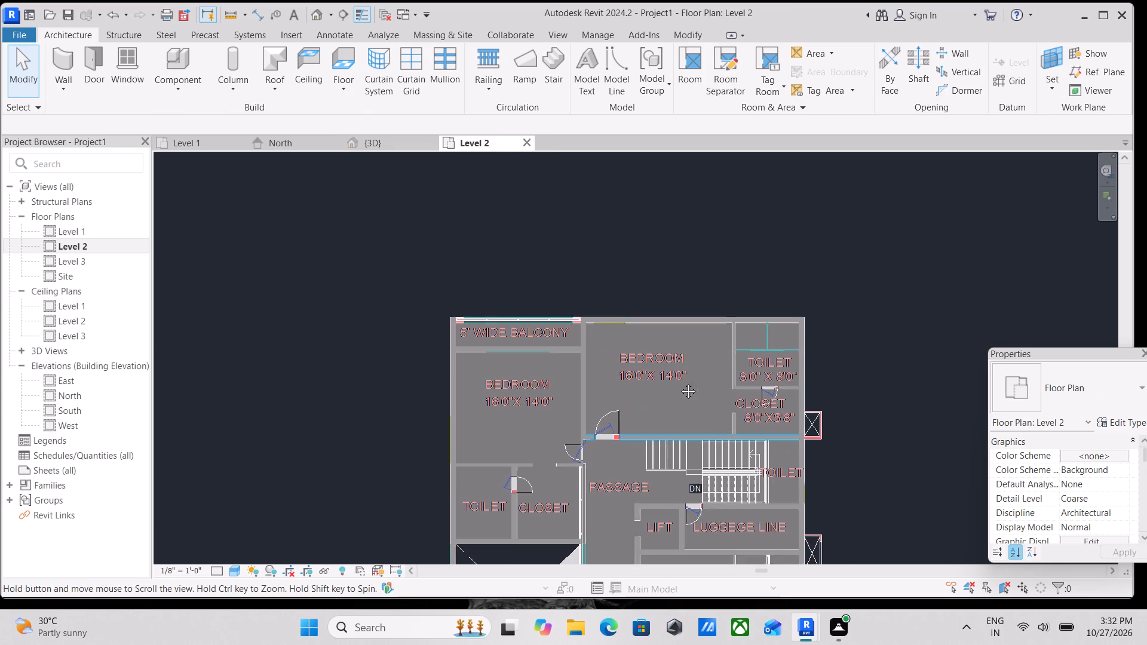
middle_click_drag(679, 382, 703, 320)
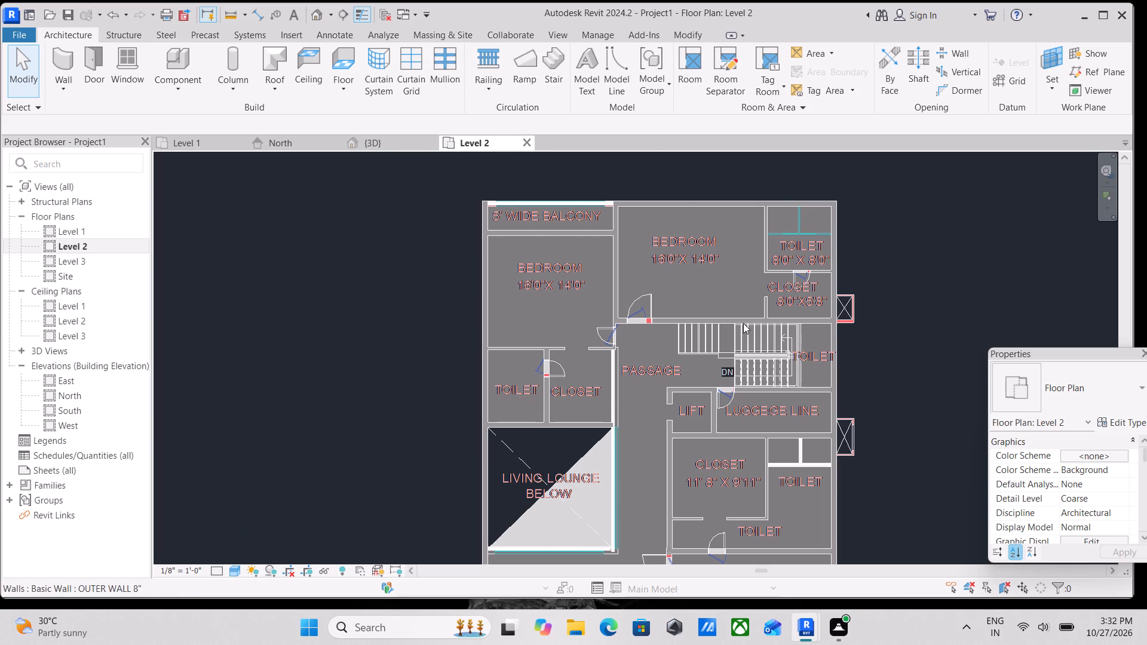
scroll(801, 436, "up", 2)
middle_click_drag(701, 319, 416, 644)
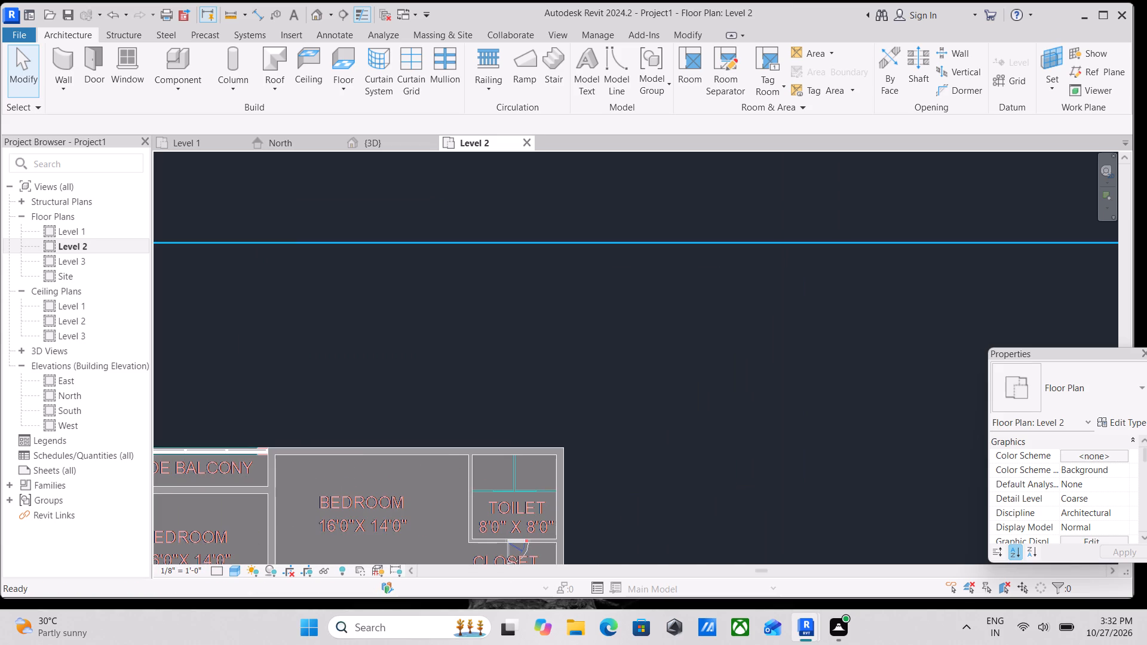
scroll(348, 637, "down", 2)
middle_click_drag(457, 478, 457, 477)
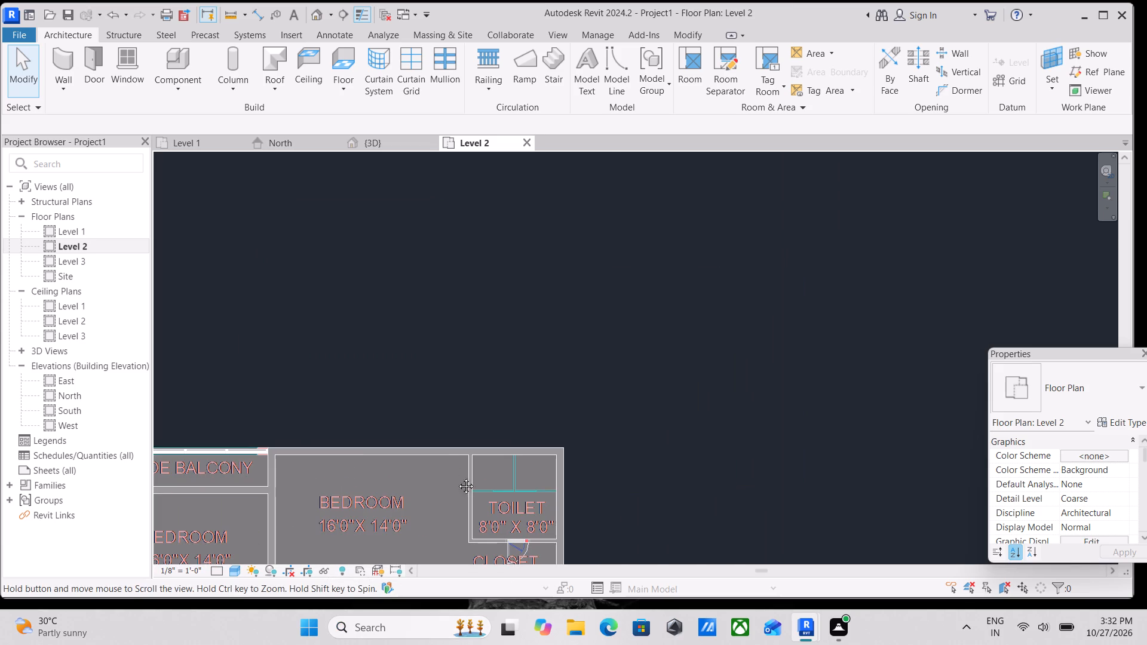
middle_click_drag(457, 477, 541, 345)
middle_click_drag(380, 550, 528, 398)
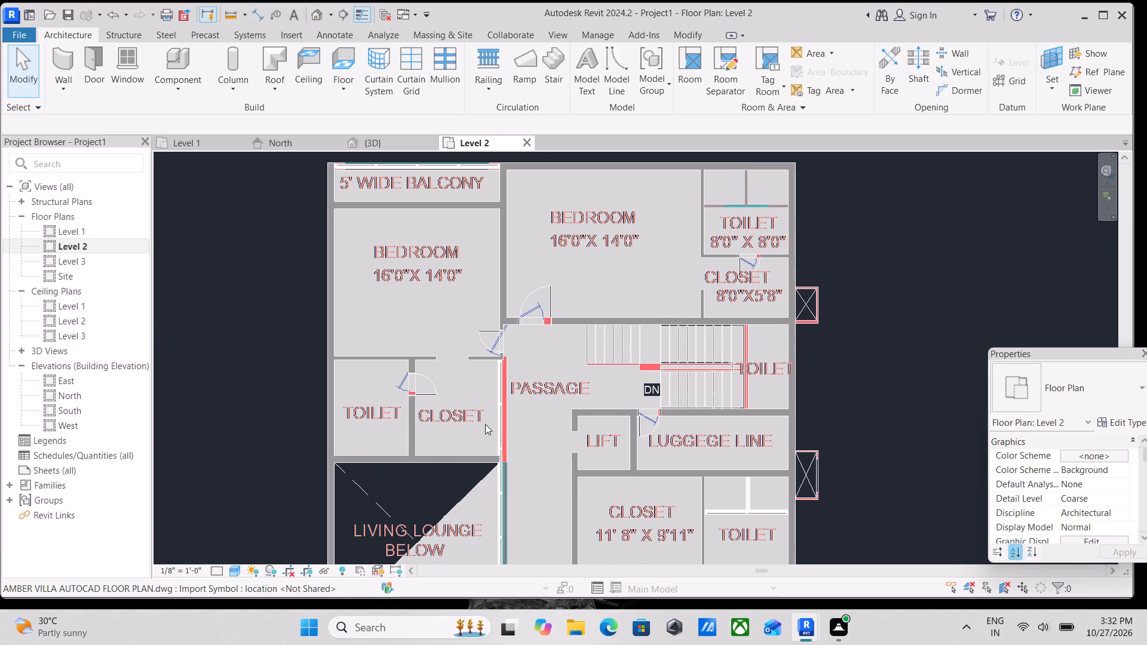
middle_click(485, 424)
scroll(430, 400, "up", 2)
scroll(523, 409, "down", 1)
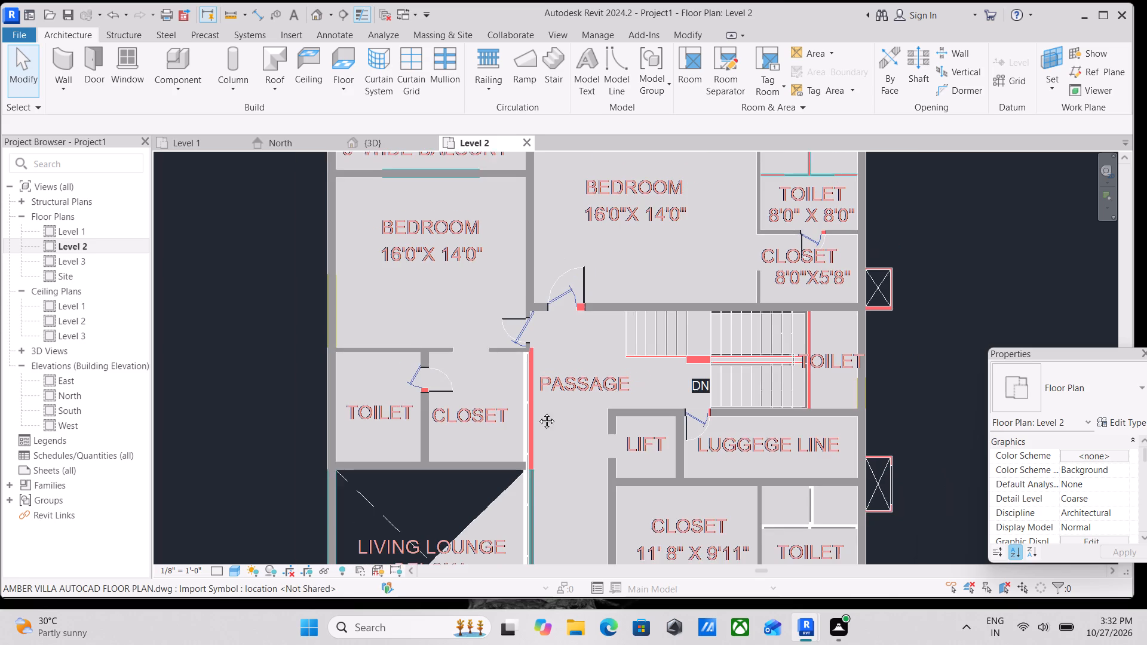
middle_click_drag(538, 412, 421, 435)
middle_click_drag(619, 467, 593, 375)
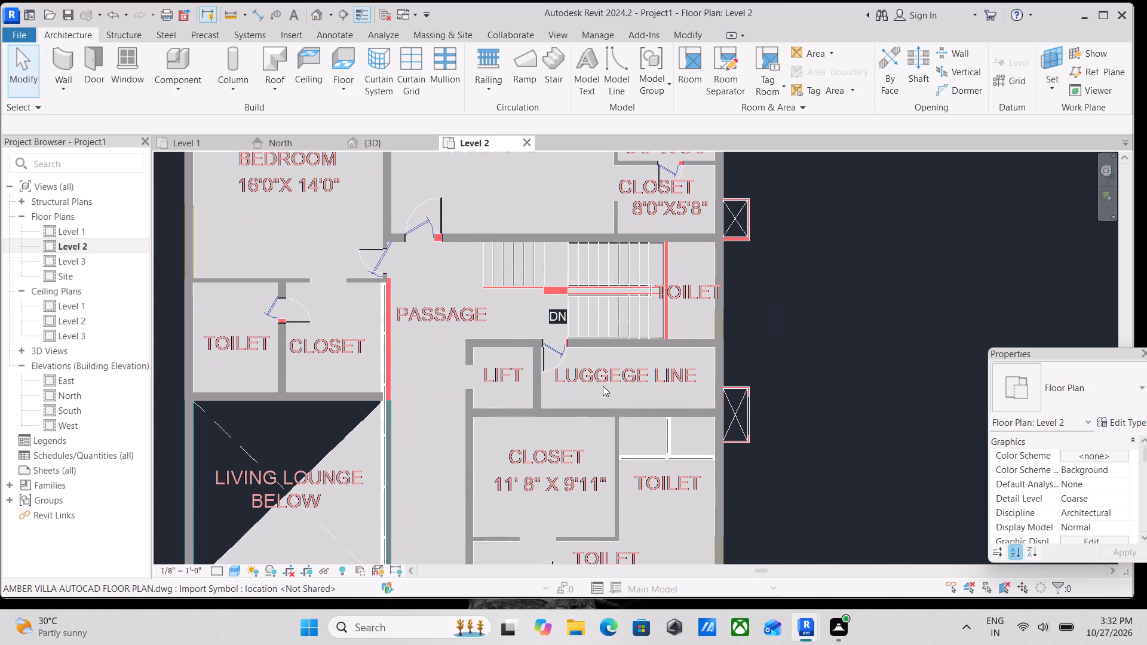
middle_click_drag(677, 522, 689, 444)
middle_click_drag(567, 553, 558, 410)
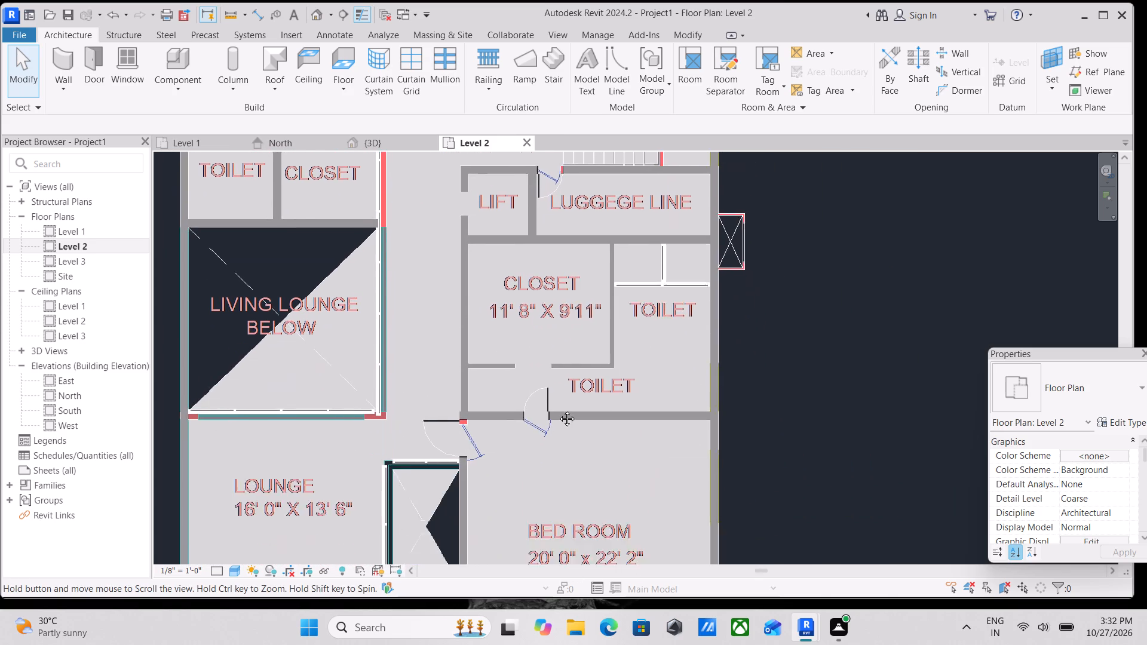
middle_click_drag(558, 410, 575, 351)
middle_click_drag(545, 408, 568, 355)
middle_click_drag(611, 537, 613, 487)
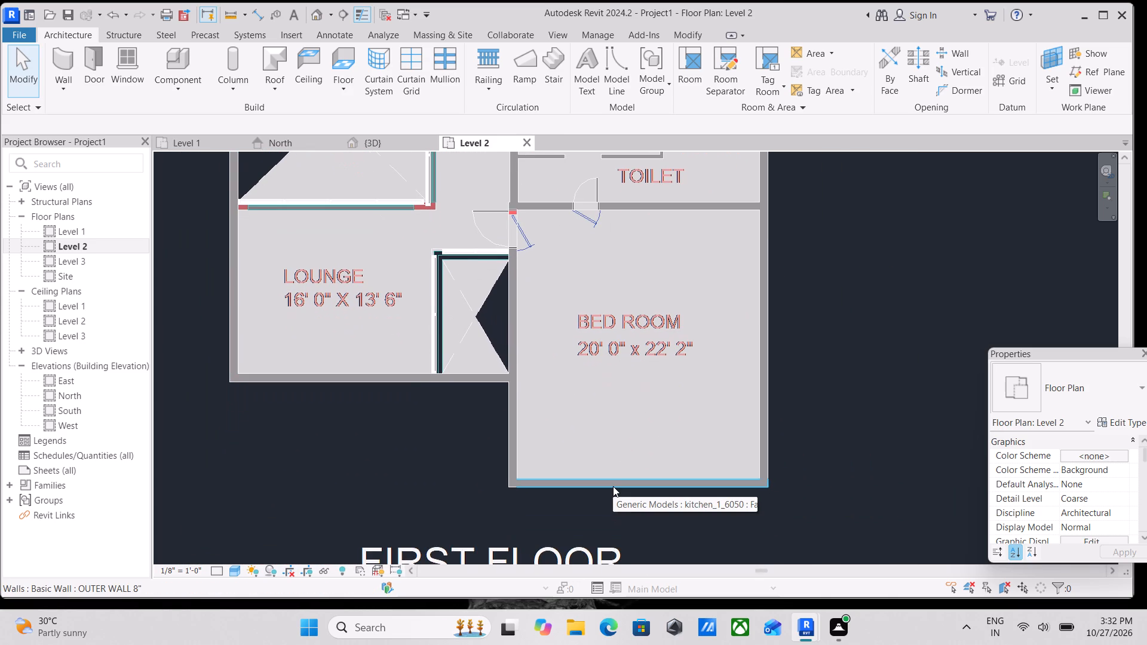
Place an 84" x 60" x 18" Window-Bay-Casement-45_Degree_Angle window centred in the south wall of the 20' 0" x 22' 2" BED ROOM.
type("wn")
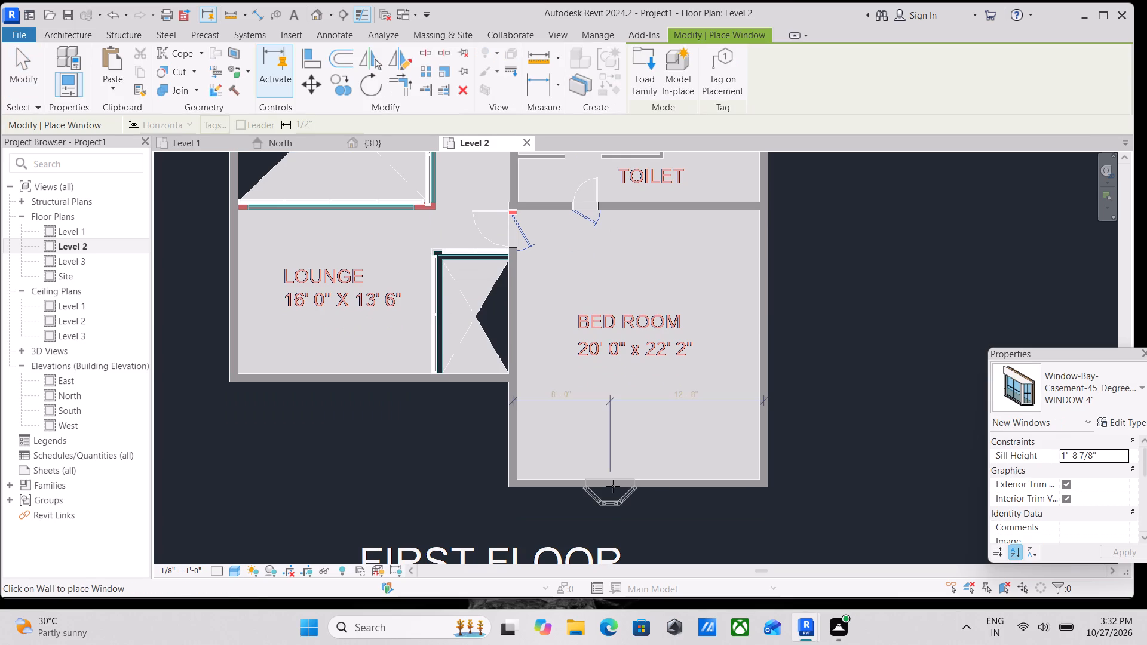
left_click(1124, 391)
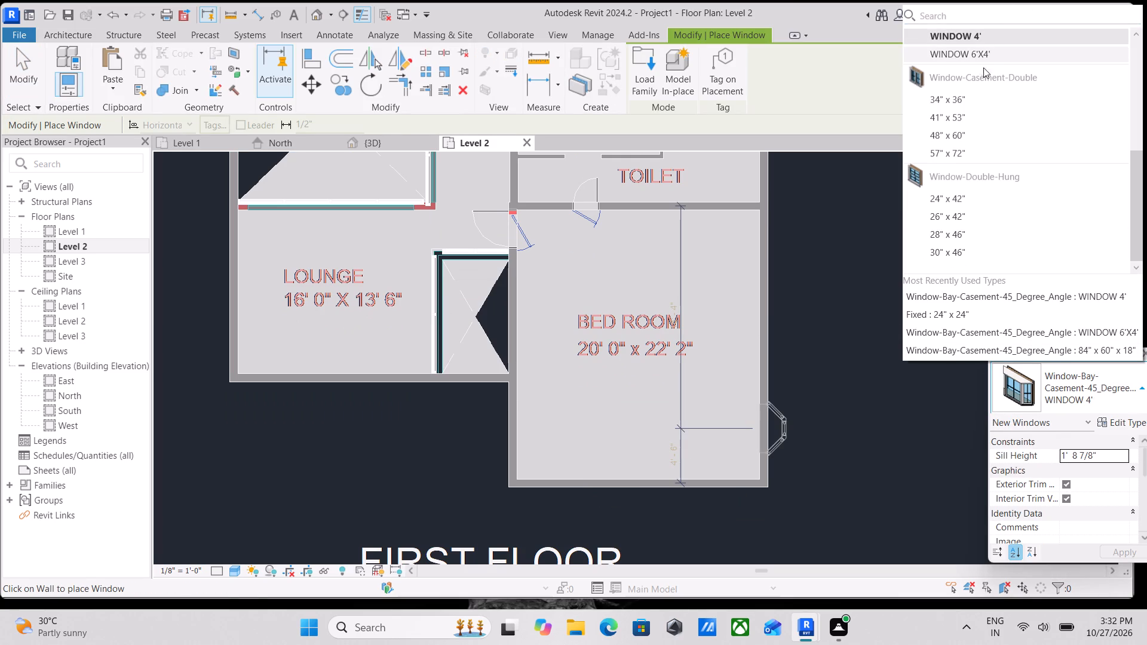
scroll(971, 81, "up", 1)
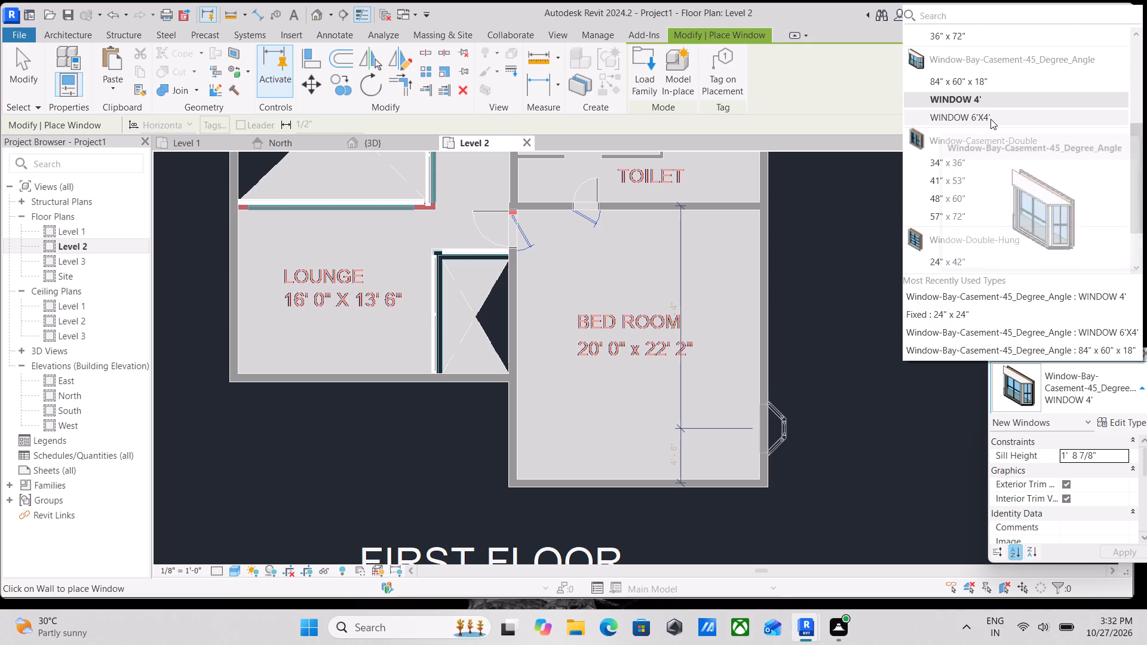
left_click(988, 79)
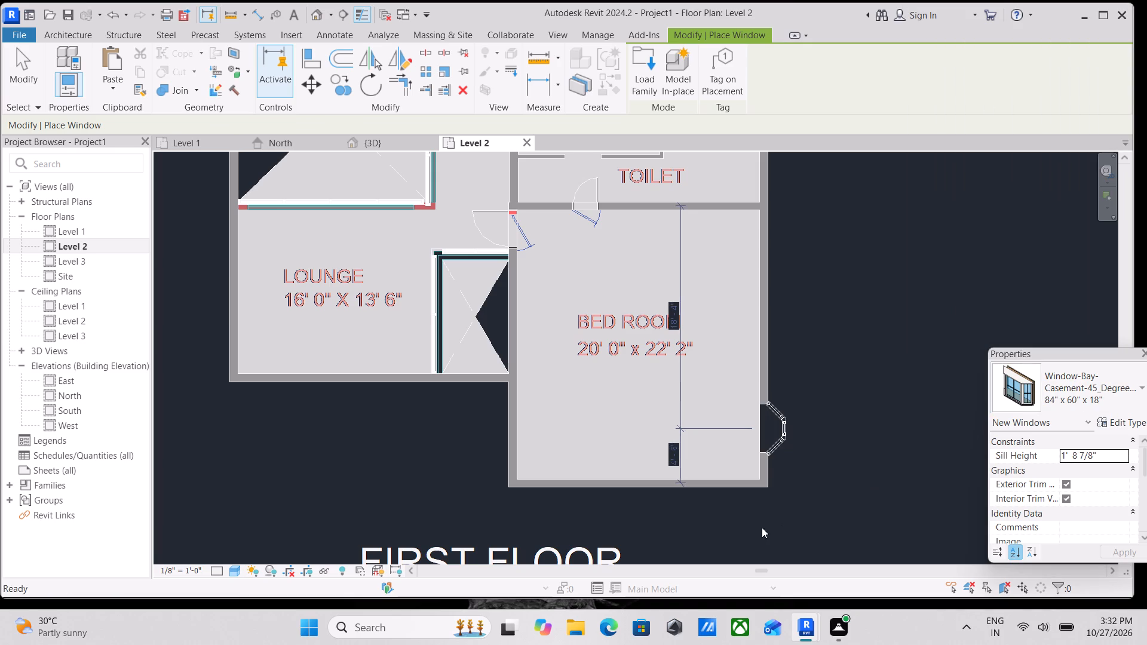
left_click(635, 483)
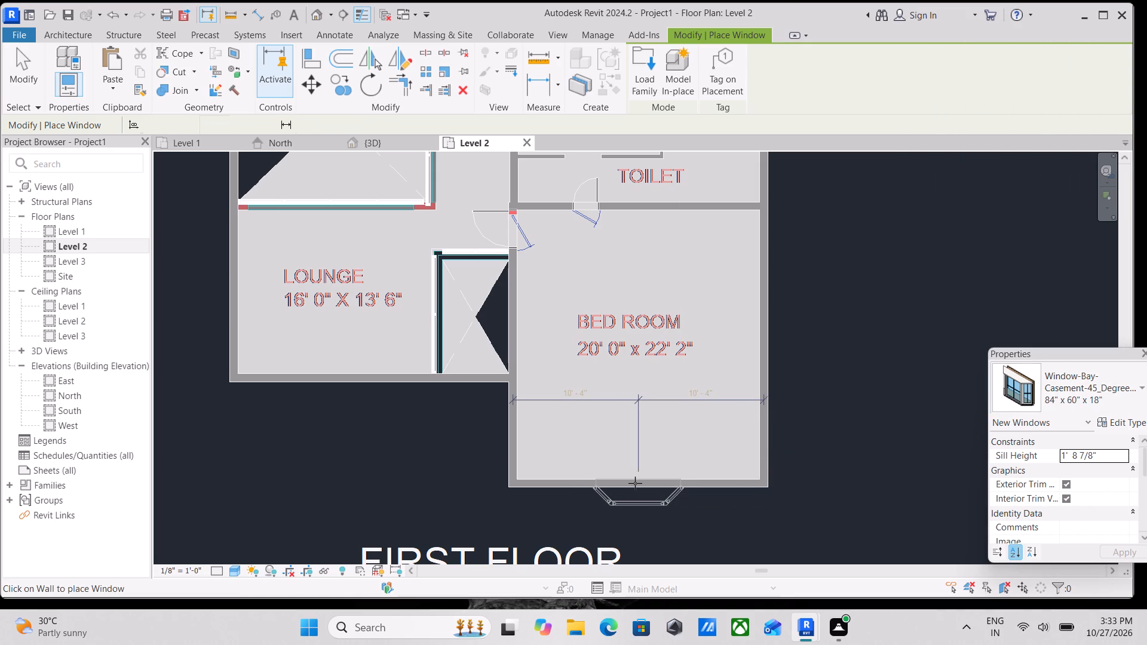
Place another 84" x 60" x 18" bay casement window centred in the north outer wall of the BEDROOM beside the TOILET, 9' 5" each side.
middle_click_drag(687, 362, 694, 588)
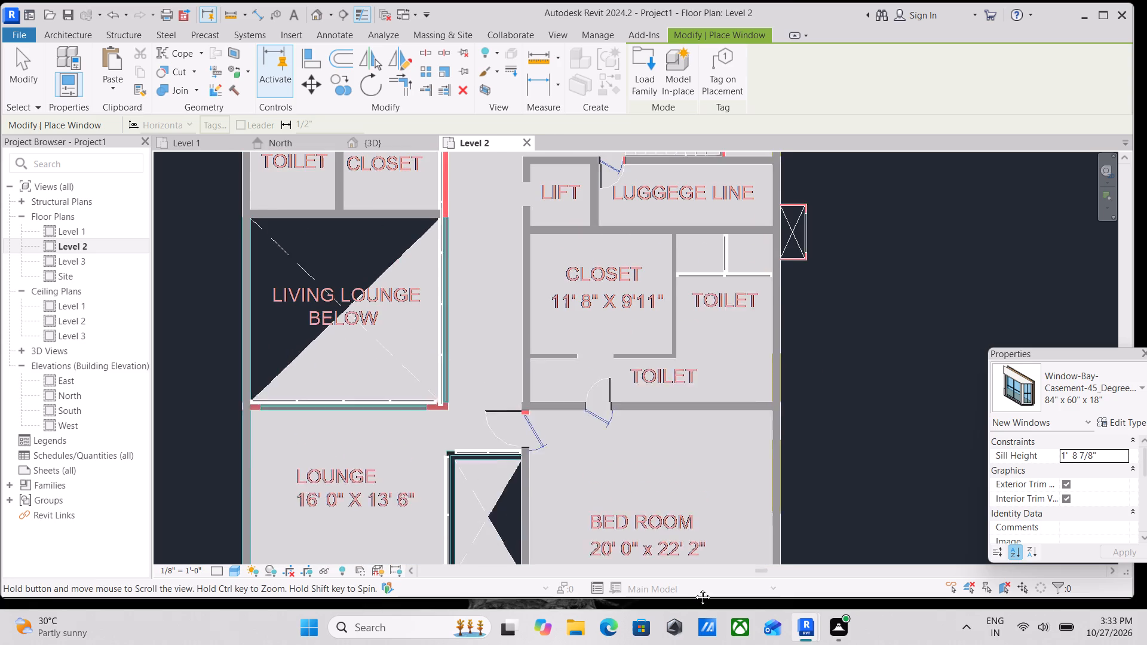
middle_click_drag(694, 588, 689, 596)
middle_click_drag(689, 387, 665, 612)
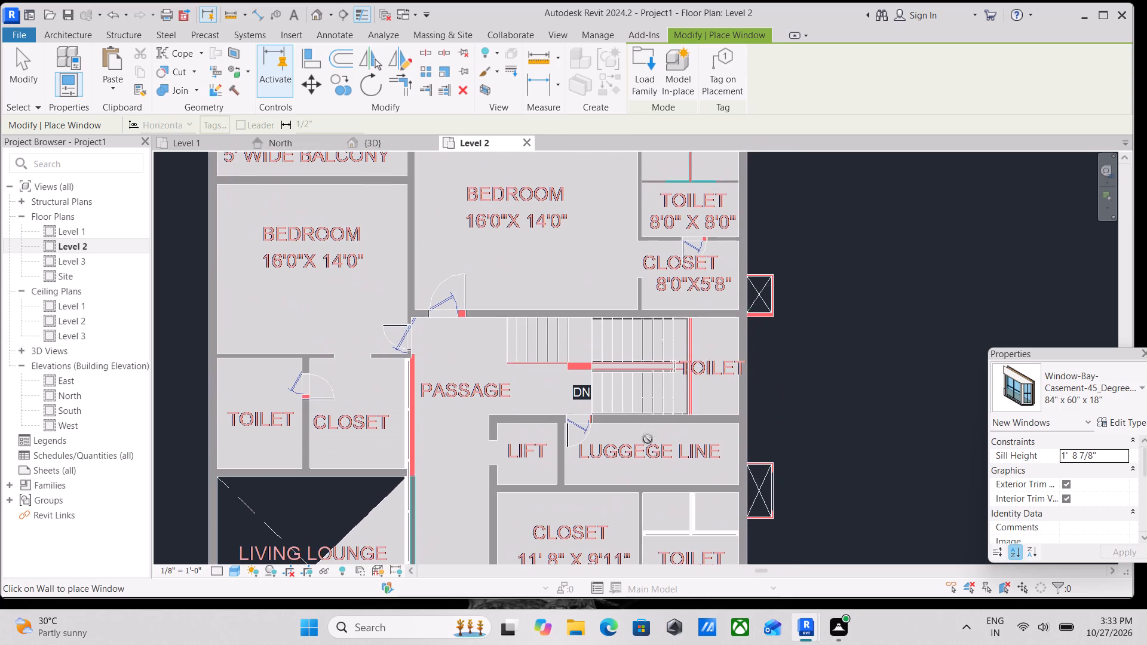
middle_click_drag(634, 386, 661, 591)
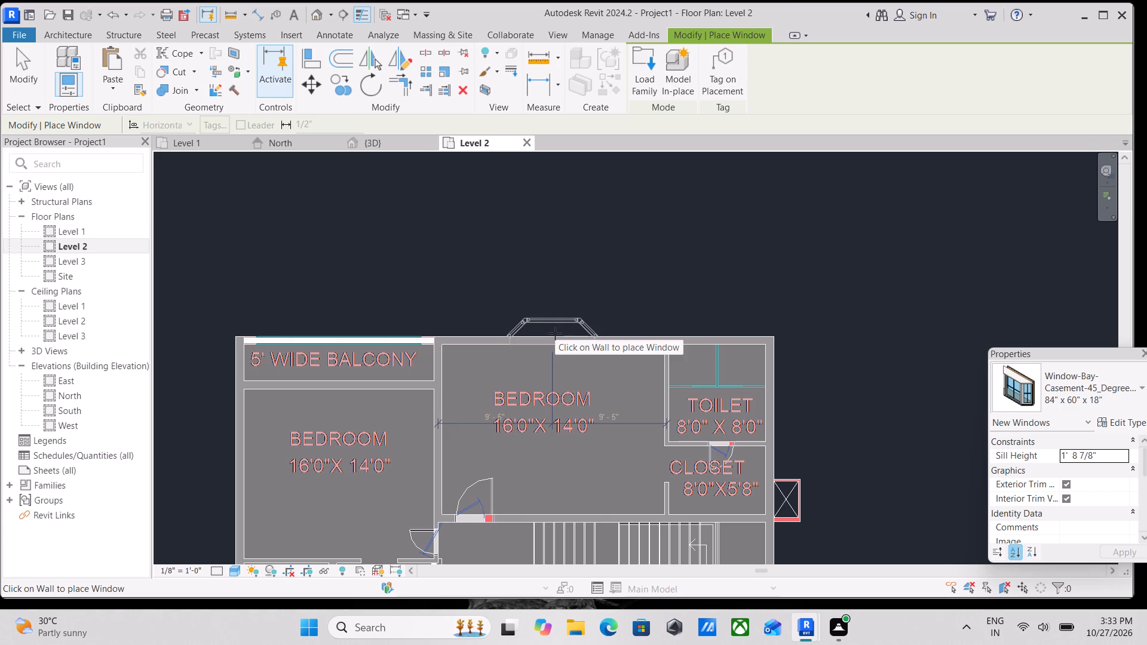
left_click(555, 333)
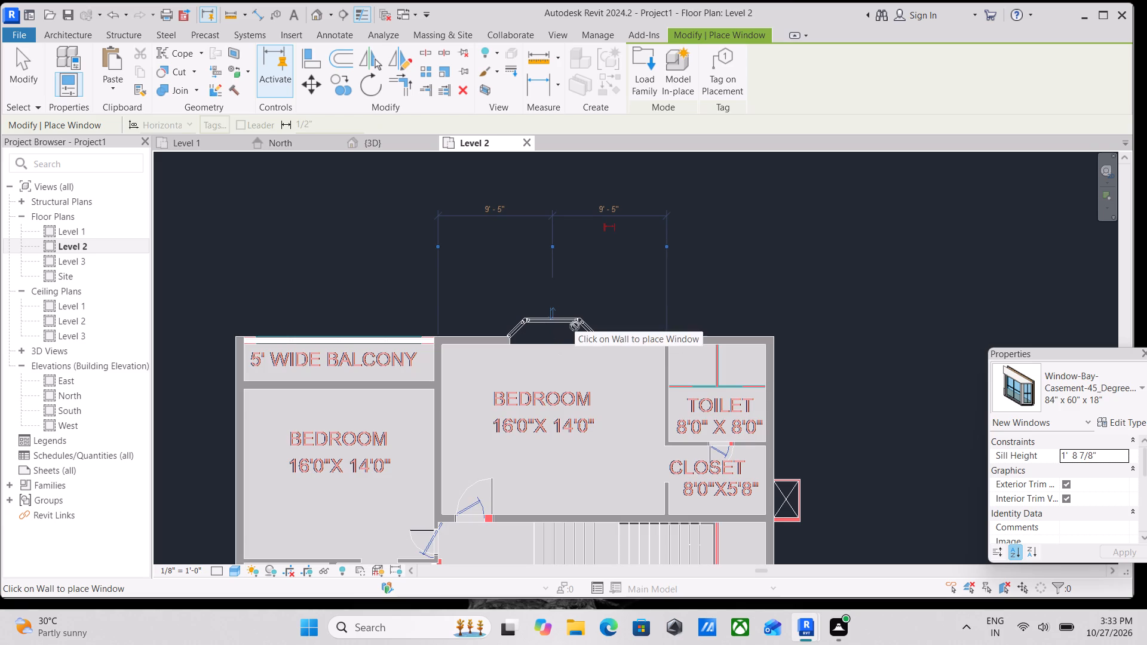
key("Escape")
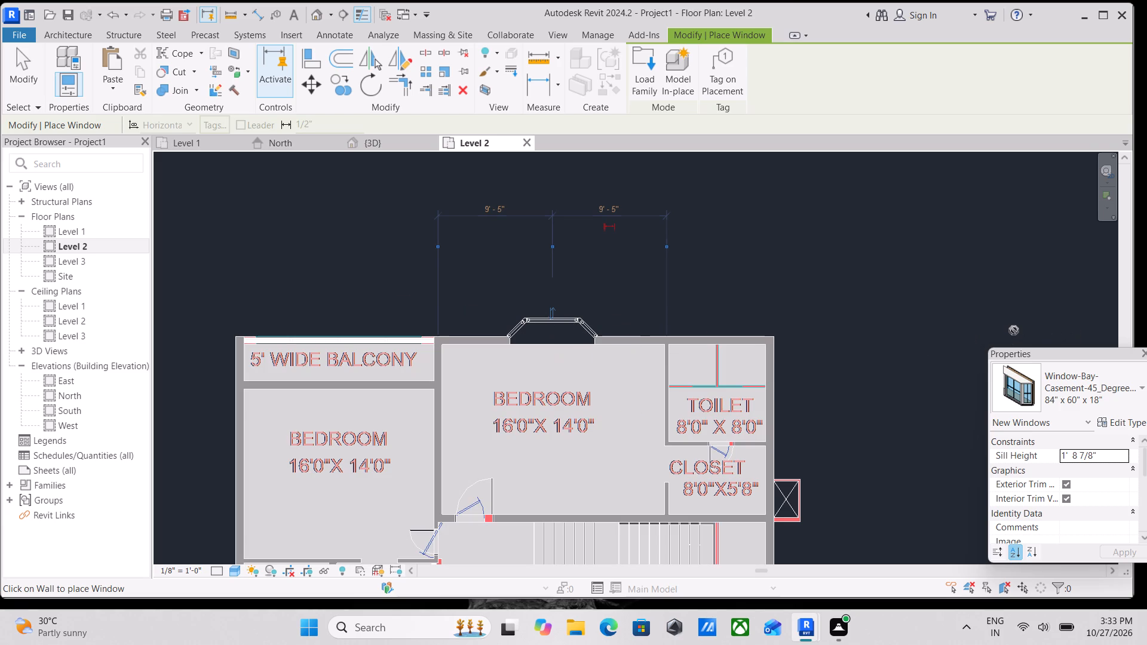
Place a Fixed 24" x 24" window in the north outer wall of the 8'0" x 8'0" TOILET, 2' 6" from its west wall's centreline.
type("wn")
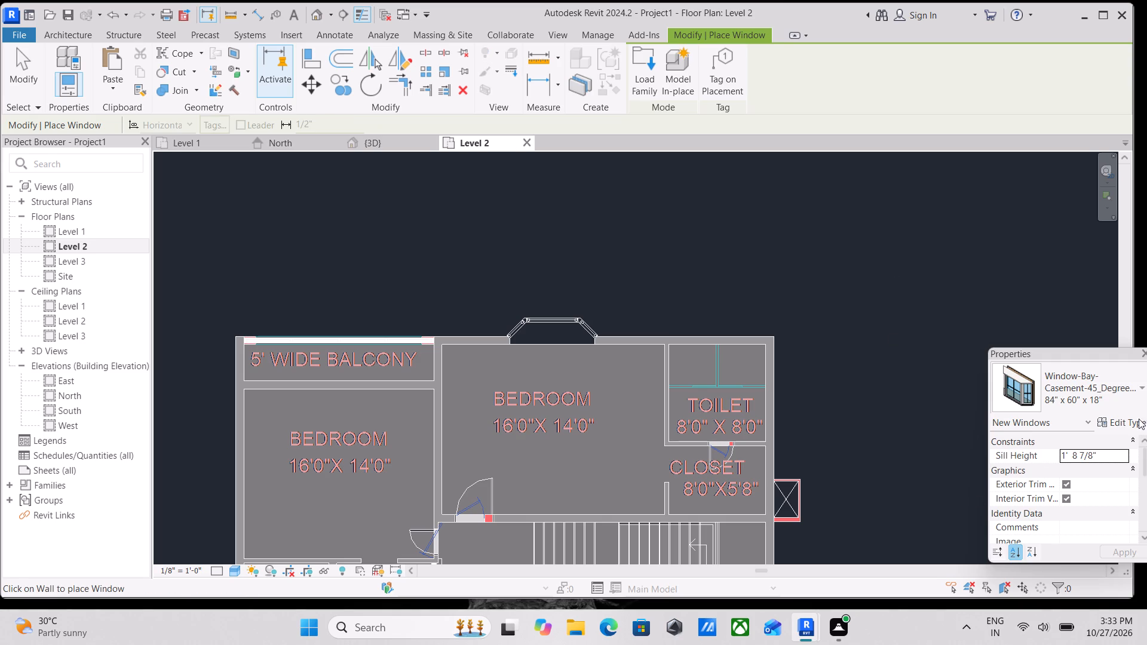
left_click(1123, 398)
scroll(991, 82, "up", 3)
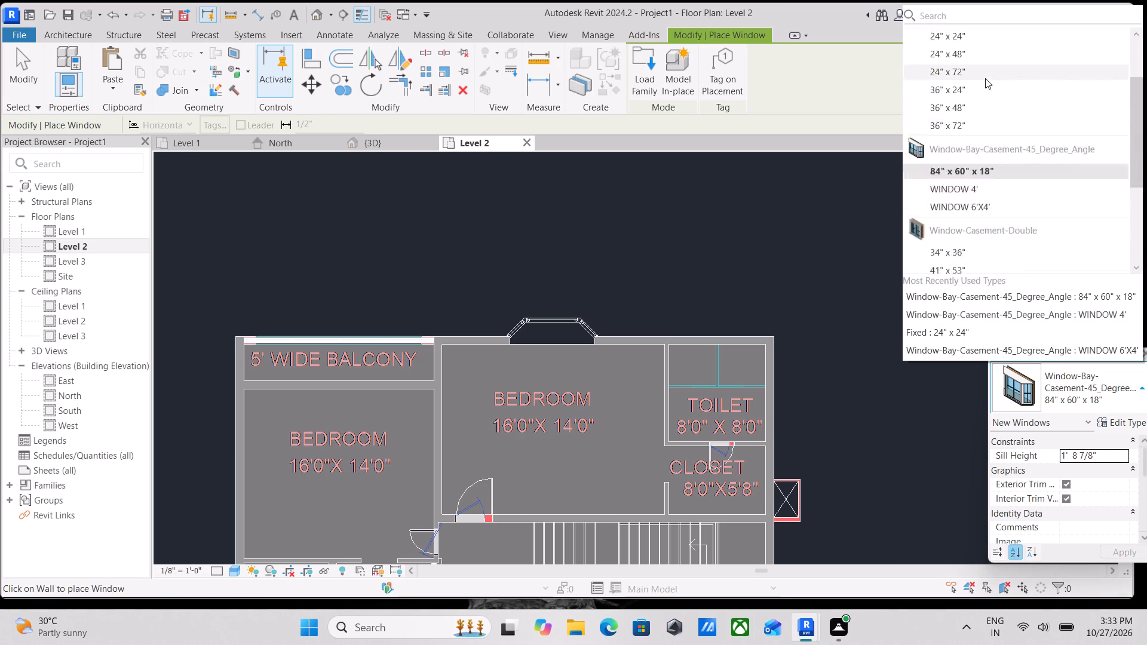
scroll(985, 93, "up", 7)
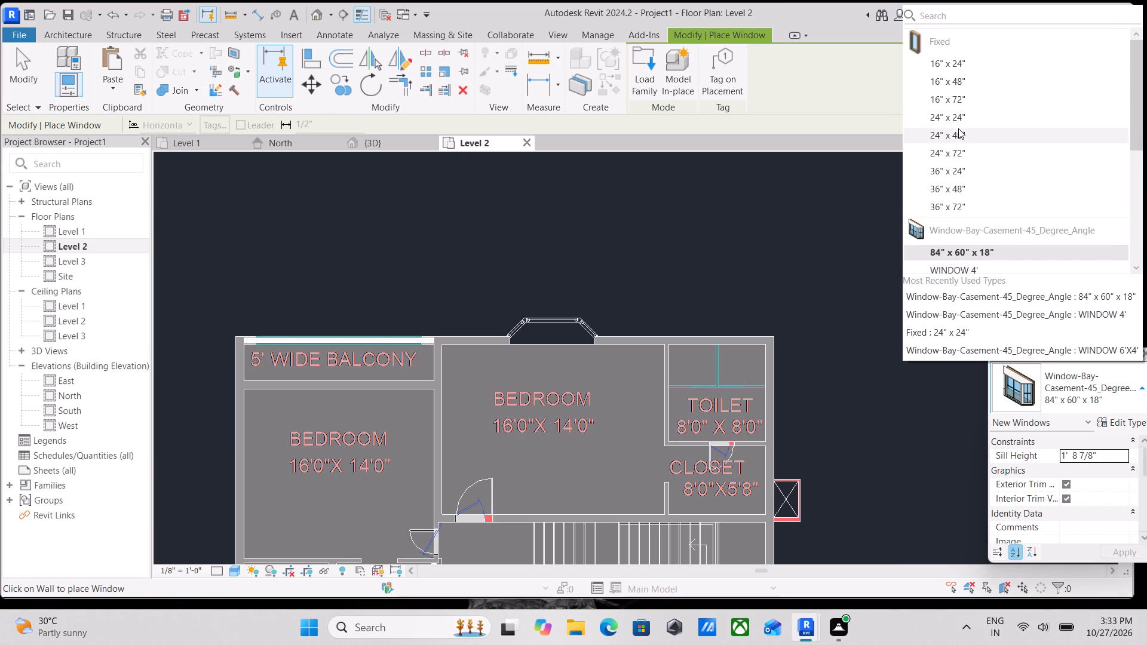
left_click(961, 118)
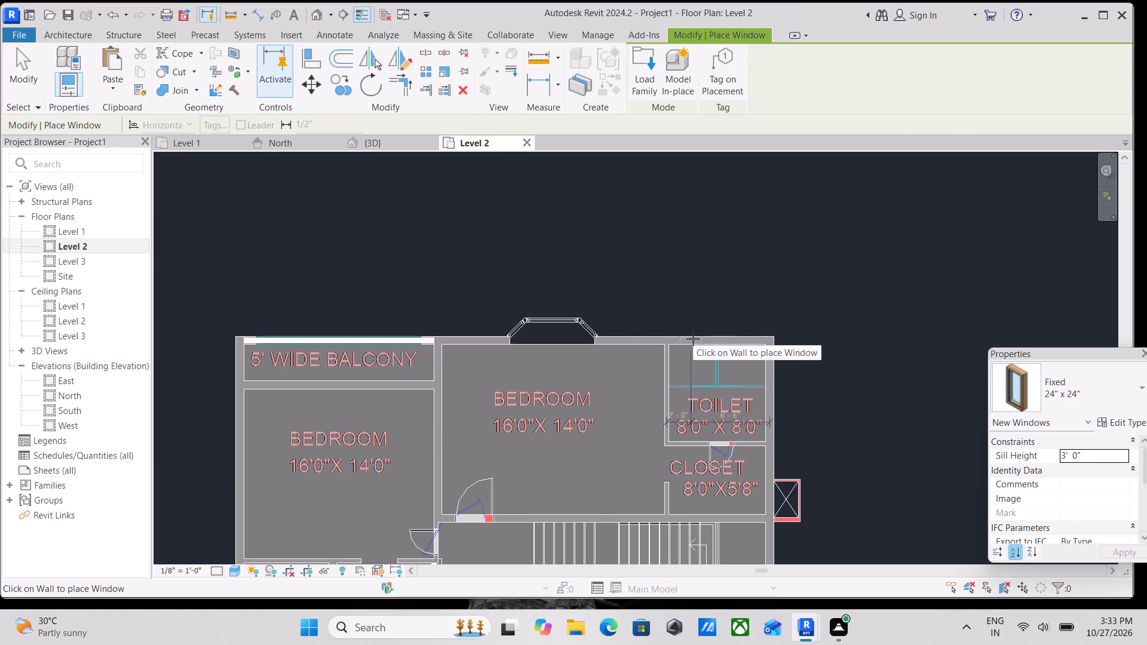
scroll(693, 339, "up", 7)
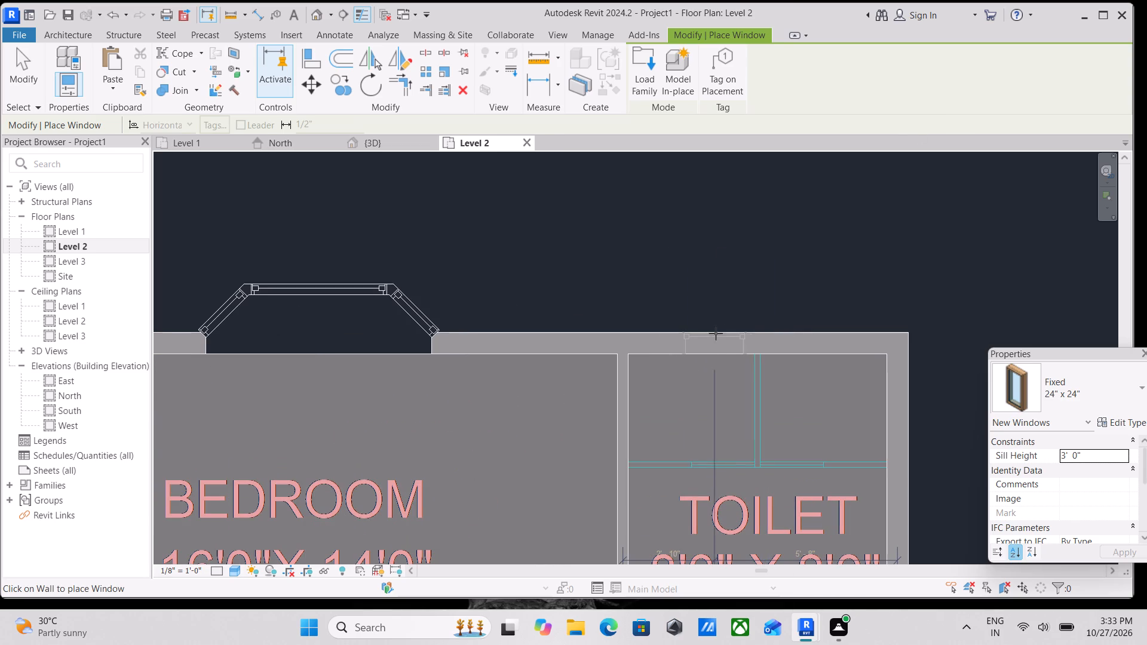
left_click(705, 335)
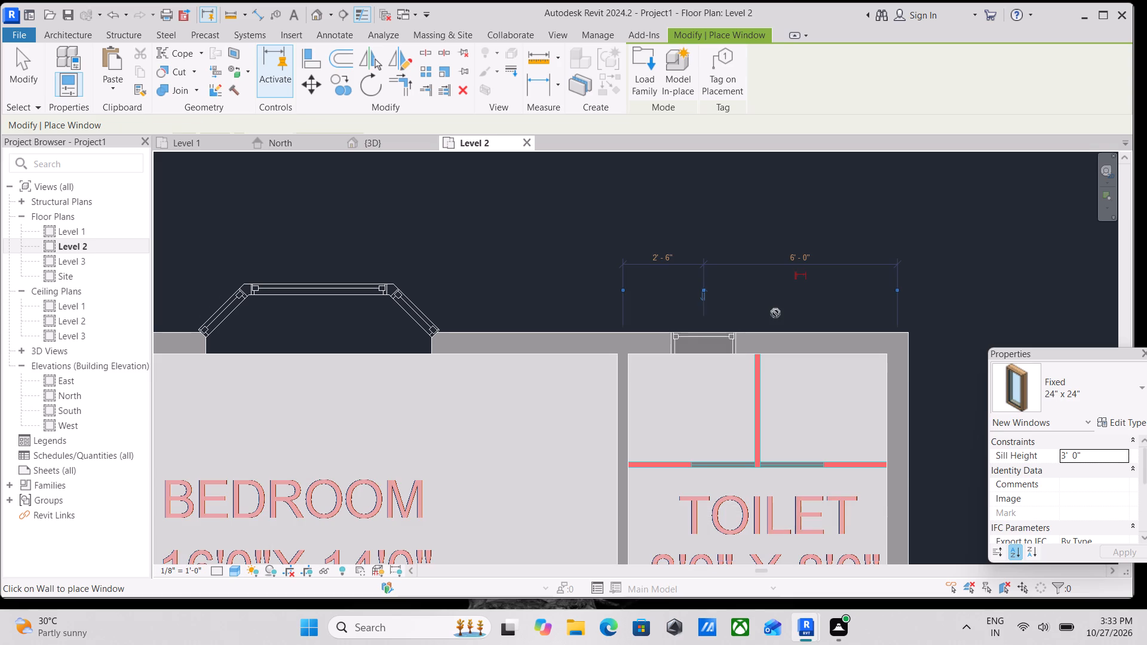
key("Escape")
key("Escape")
key("Escape")
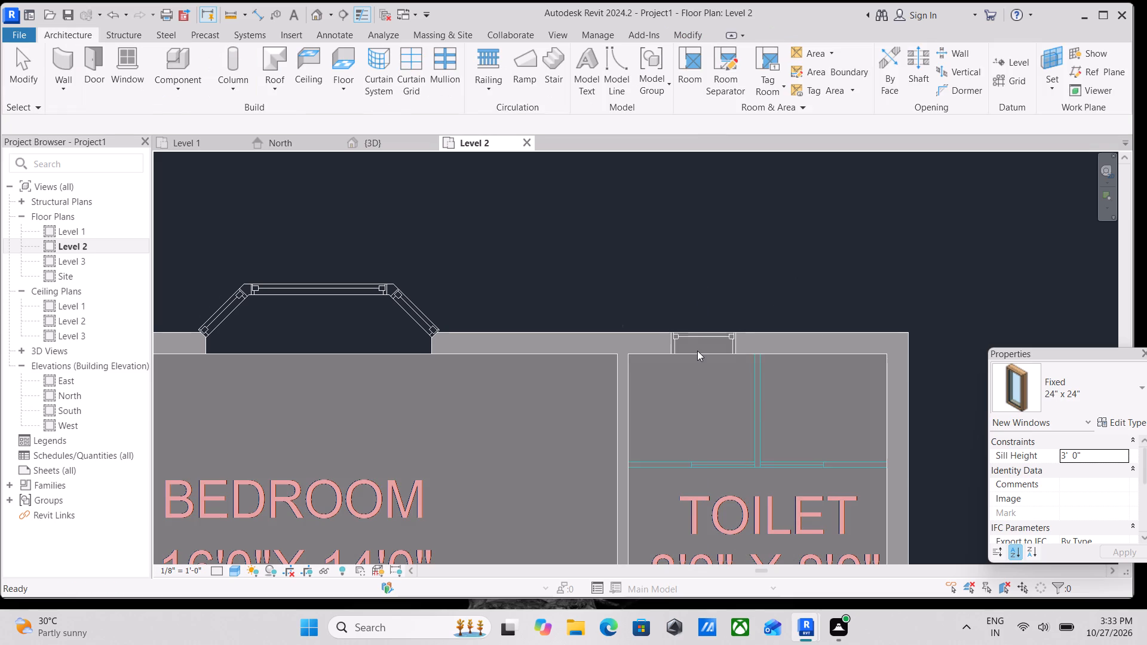
Set the sill height of the fixed window in the 8'0" x 8'0" TOILET's north wall to 7' 0".
left_click(698, 351)
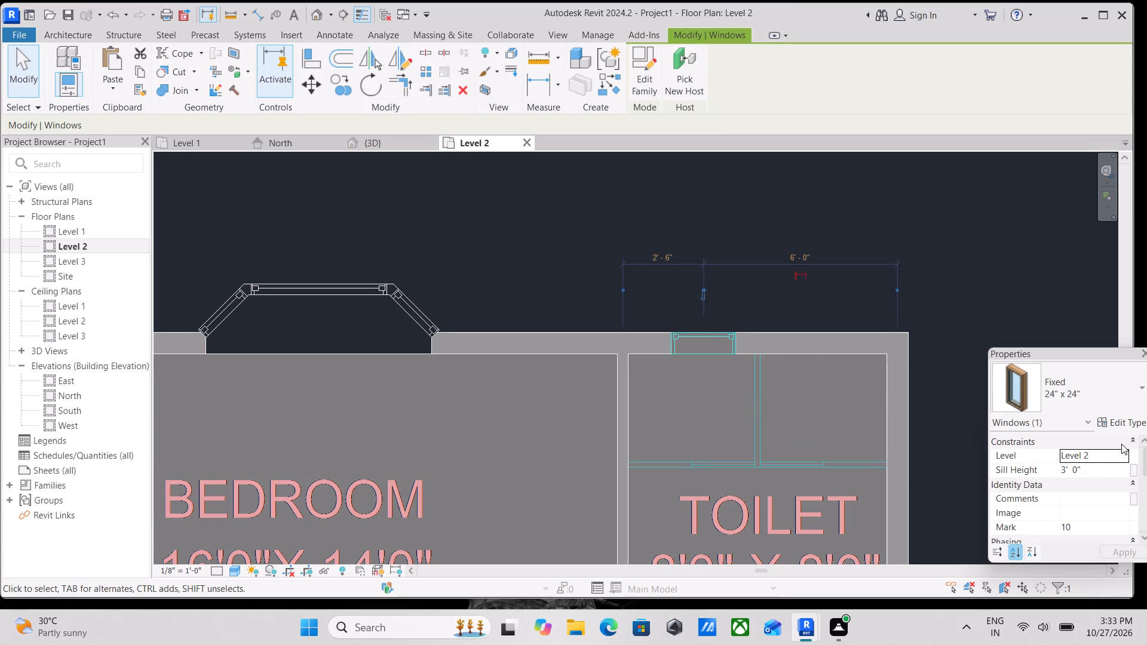
left_click(1108, 474)
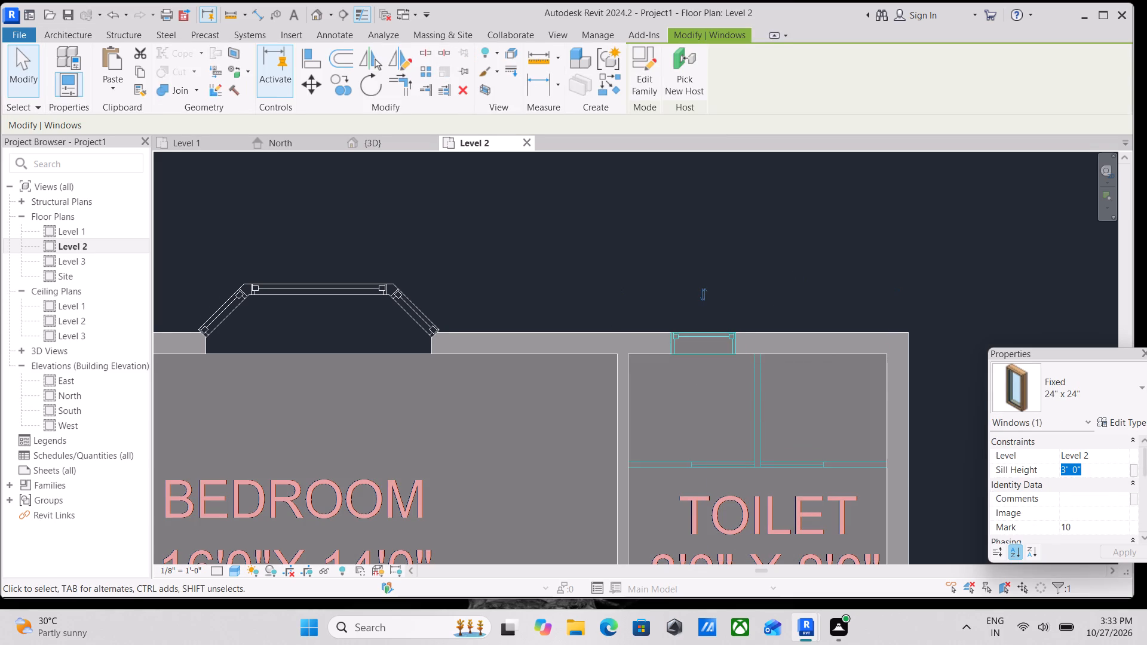
type("7'")
key("Return")
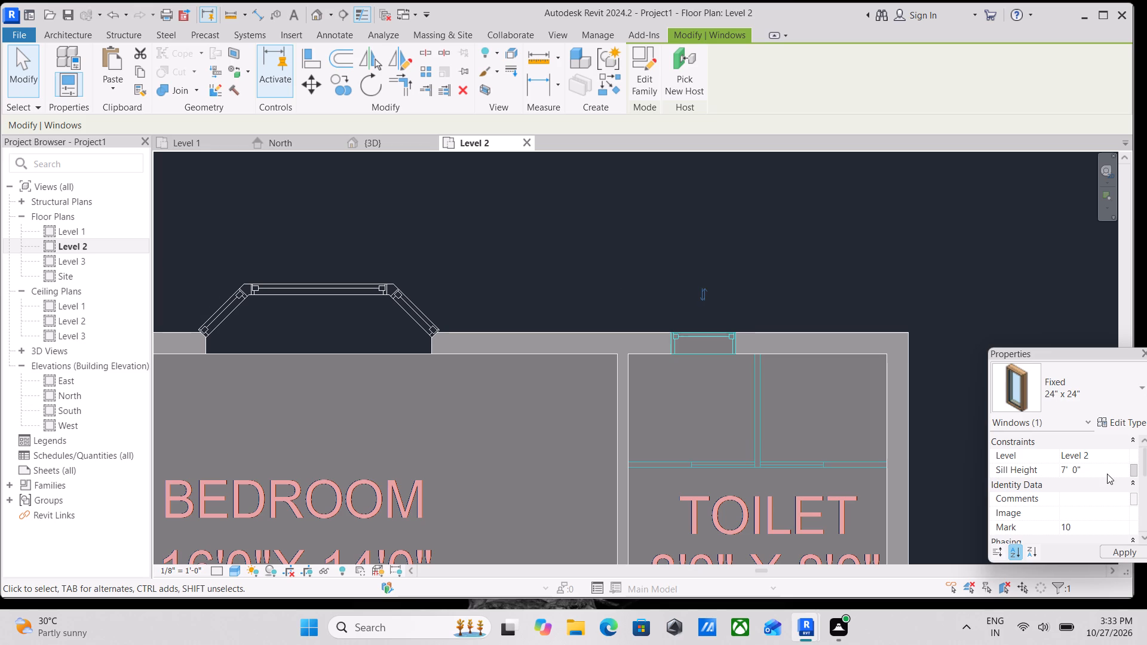
scroll(603, 328, "down", 2)
middle_click_drag(641, 284, 718, 318)
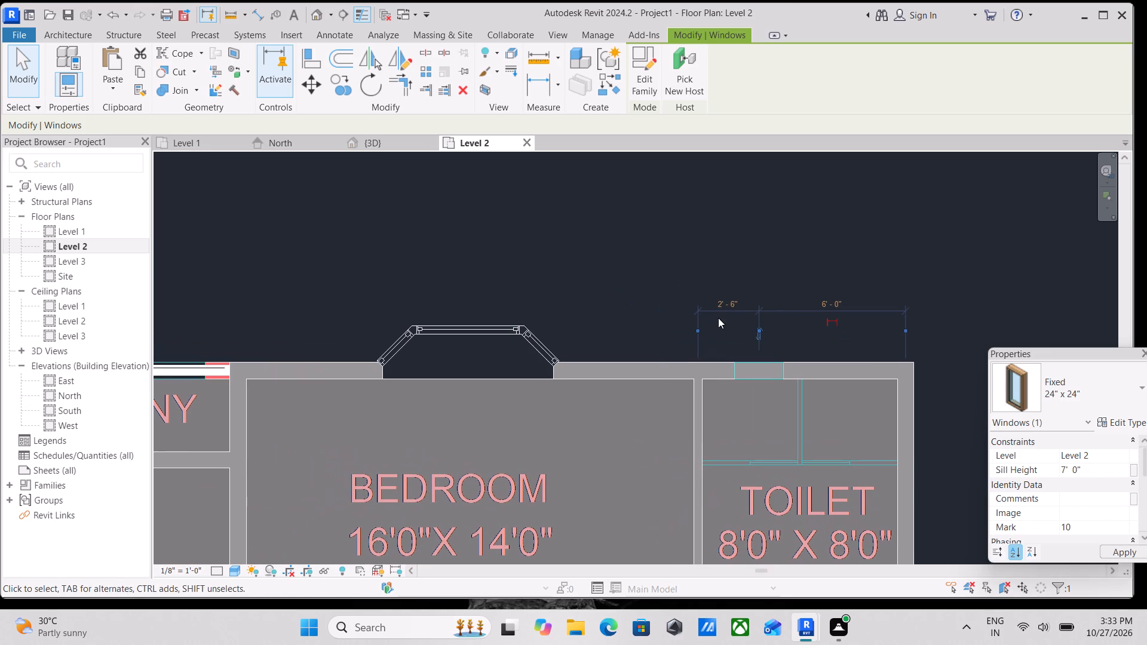
key("Escape")
Examine the Level 2 rooms and outer walls from the balcony and north bedrooms down to the passage, closets and living lounge void.
scroll(704, 319, "down", 2)
scroll(611, 334, "down", 1)
middle_click_drag(611, 334, 752, 320)
middle_click_drag(484, 351, 594, 325)
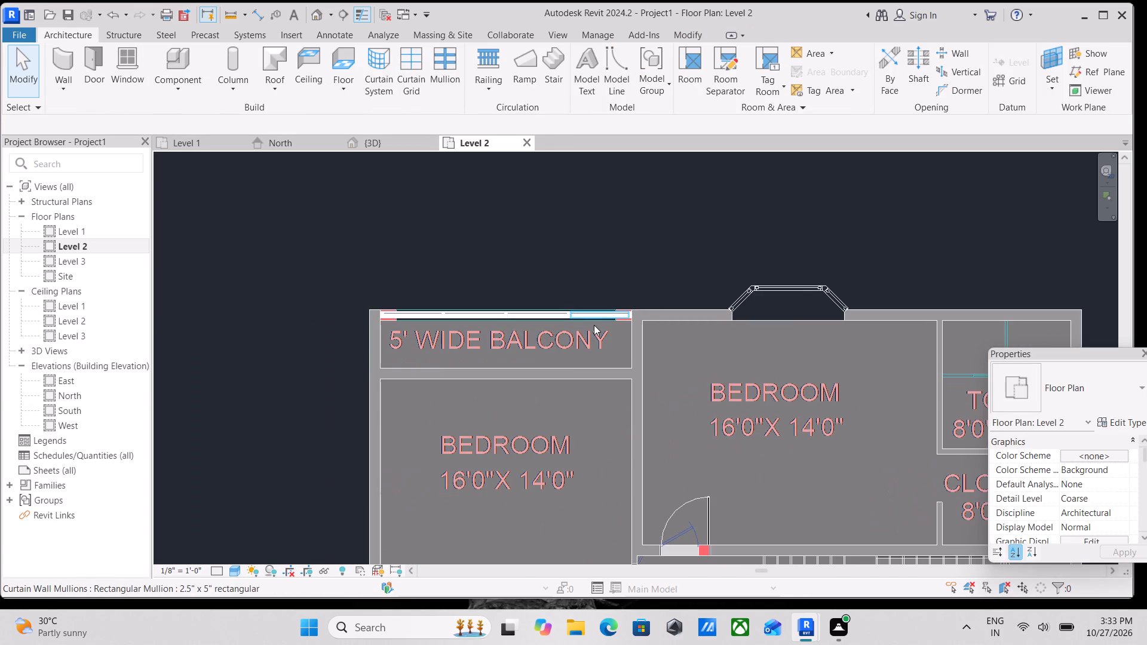
scroll(596, 317, "down", 2)
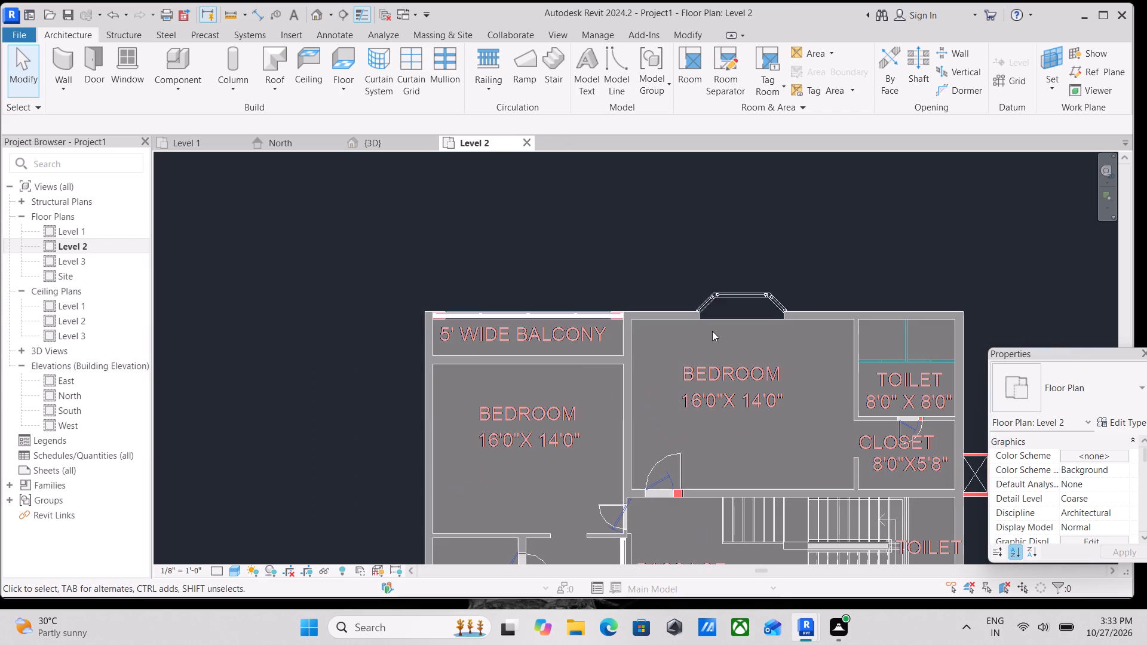
middle_click_drag(712, 331, 636, 265)
scroll(660, 250, "up", 2)
scroll(661, 264, "down", 1)
middle_click_drag(661, 265, 637, 234)
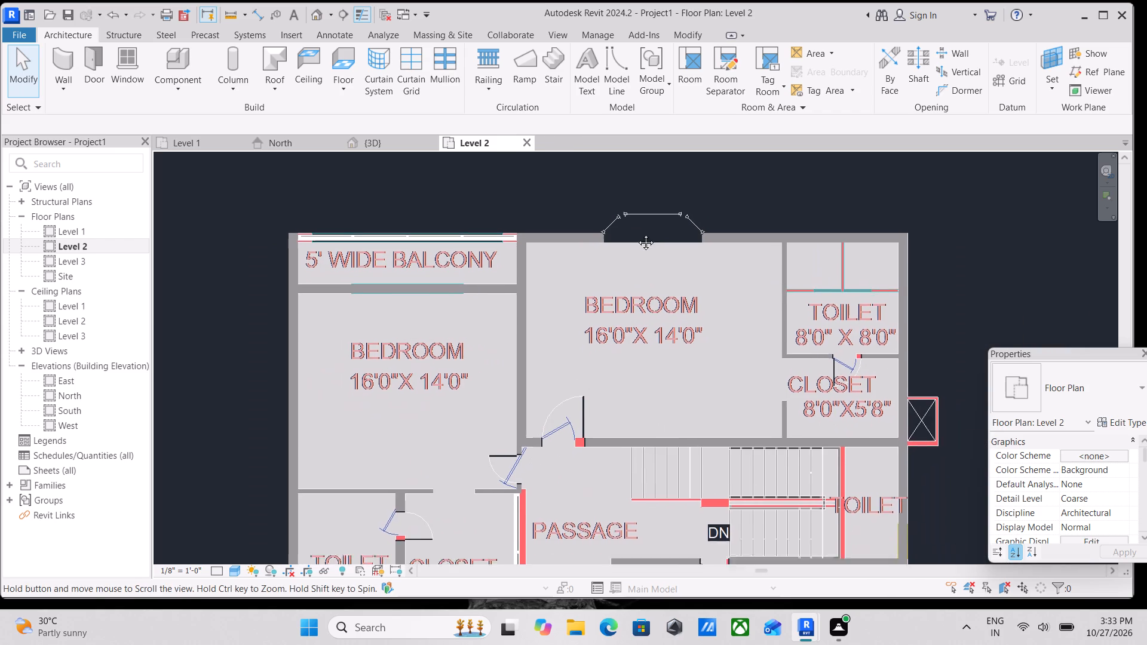
middle_click_drag(637, 234, 636, 232)
scroll(636, 233, "down", 1)
scroll(631, 427, "down", 1)
middle_click_drag(619, 392, 618, 327)
middle_click_drag(613, 326, 645, 301)
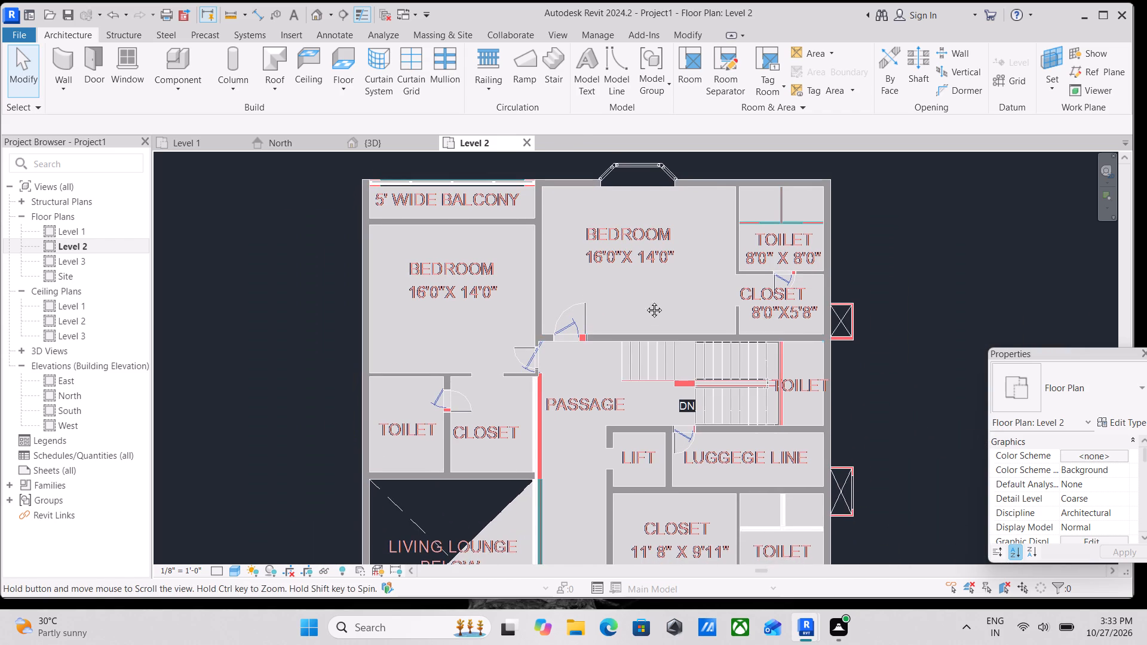
middle_click_drag(645, 301, 660, 291)
middle_click_drag(323, 322, 441, 332)
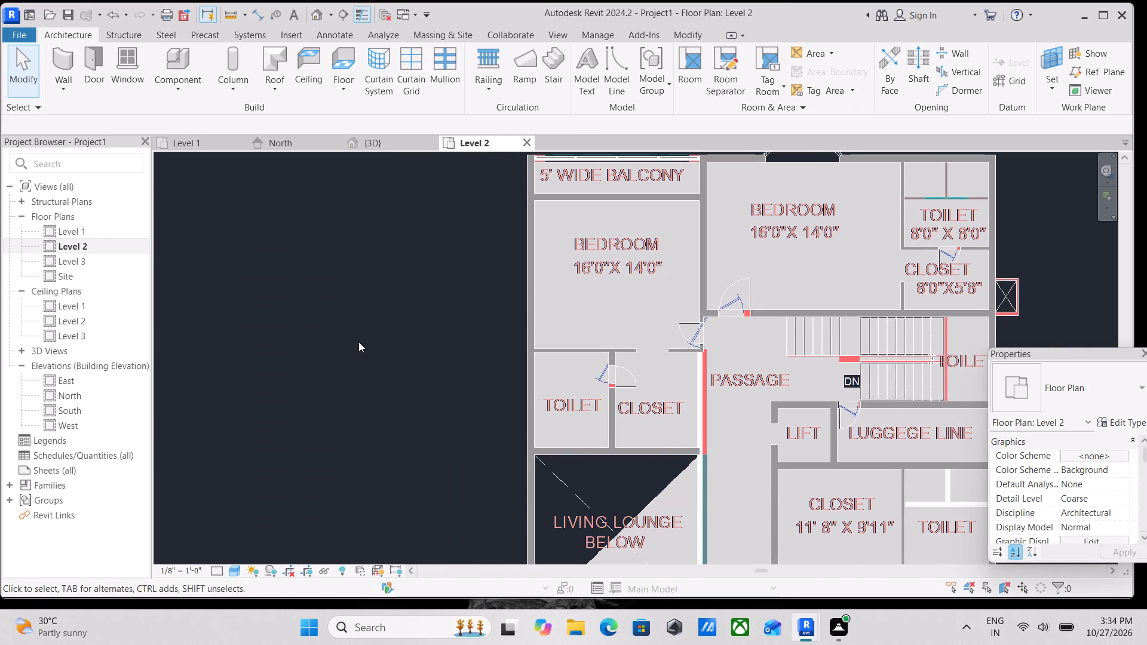
Place an 84" x 60" x 18" Window-Bay-Casement-45_Degree_Angle window centred in the west outer wall of the BEDROOM below the balcony, 7' 3" each side.
type("wn")
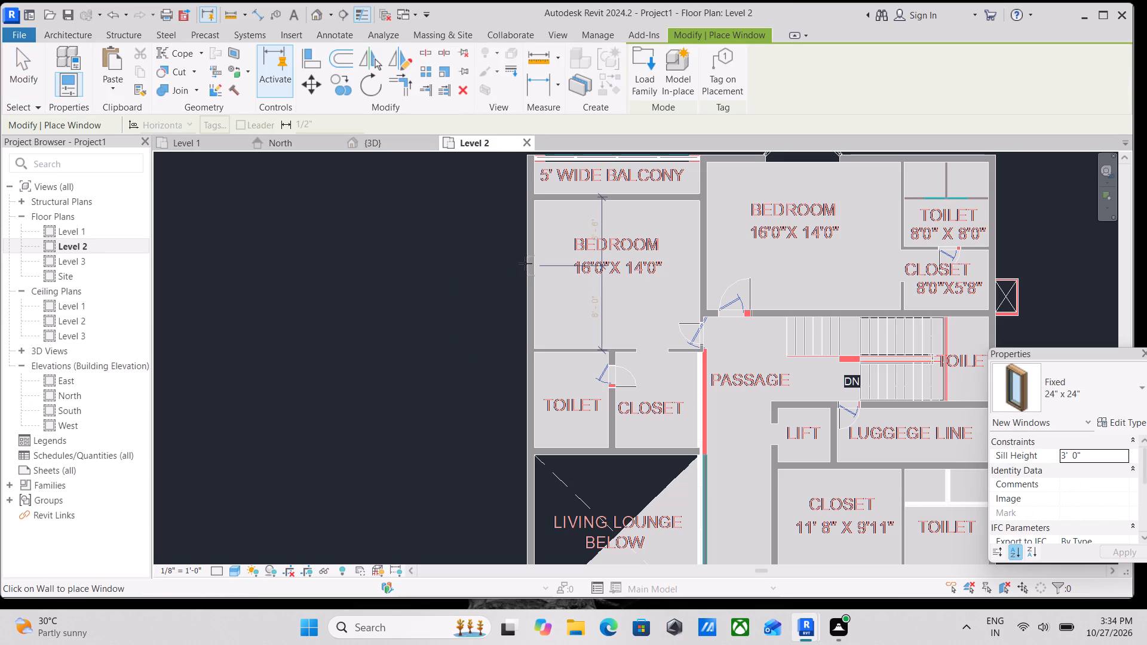
left_click(1134, 396)
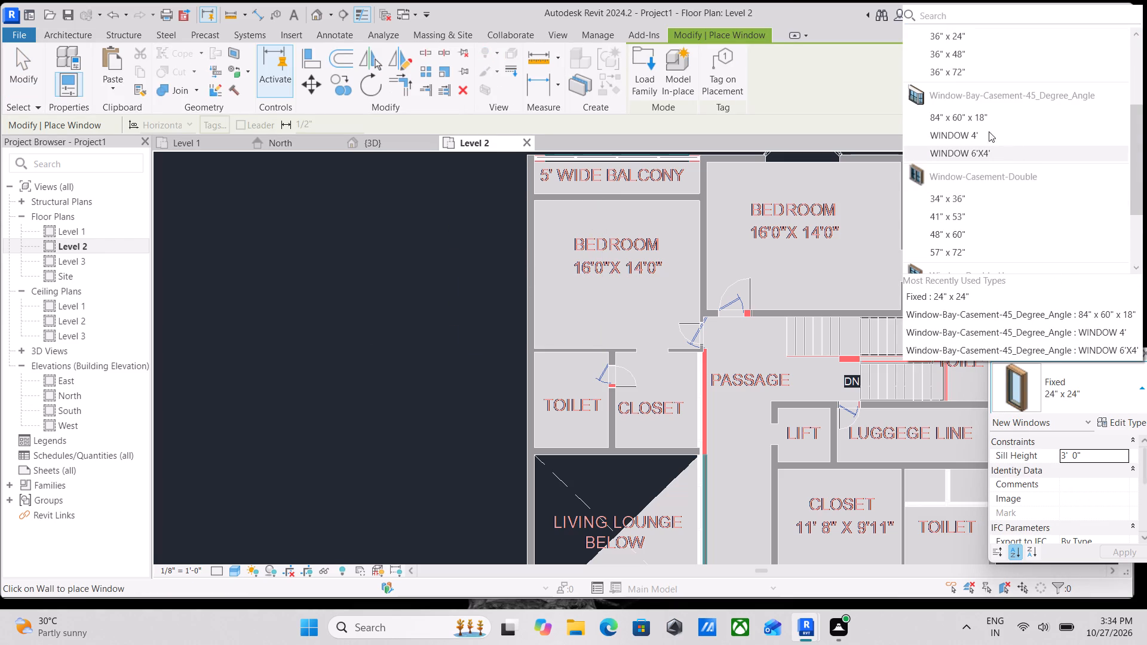
left_click(978, 118)
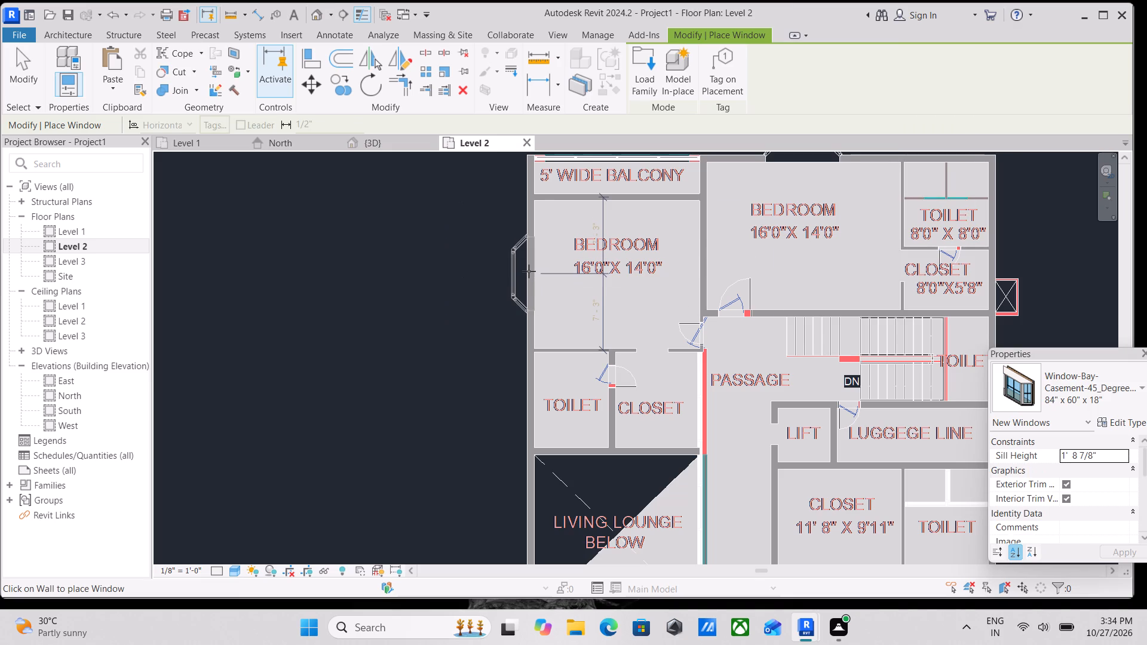
left_click(529, 271)
Place a Fixed 24" x 24" window in the east outer wall of the TOILET beside the 11' 8" x 9'11" CLOSET, 3' 2" south of the shower partition.
scroll(529, 271, "down", 1)
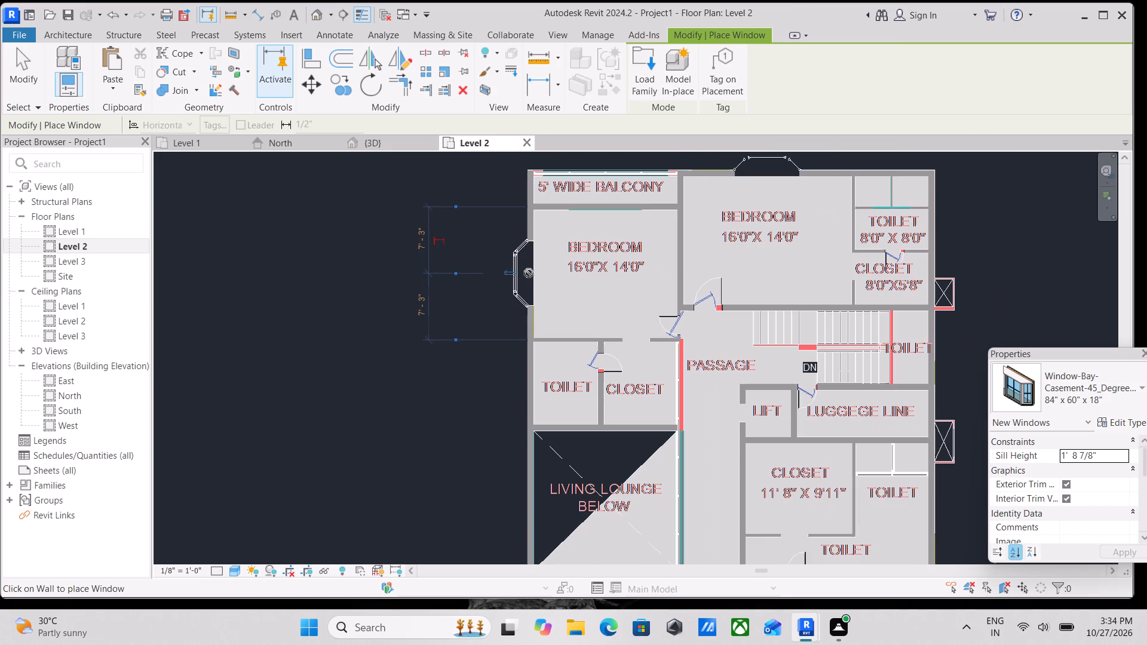
middle_click_drag(529, 273, 551, 6)
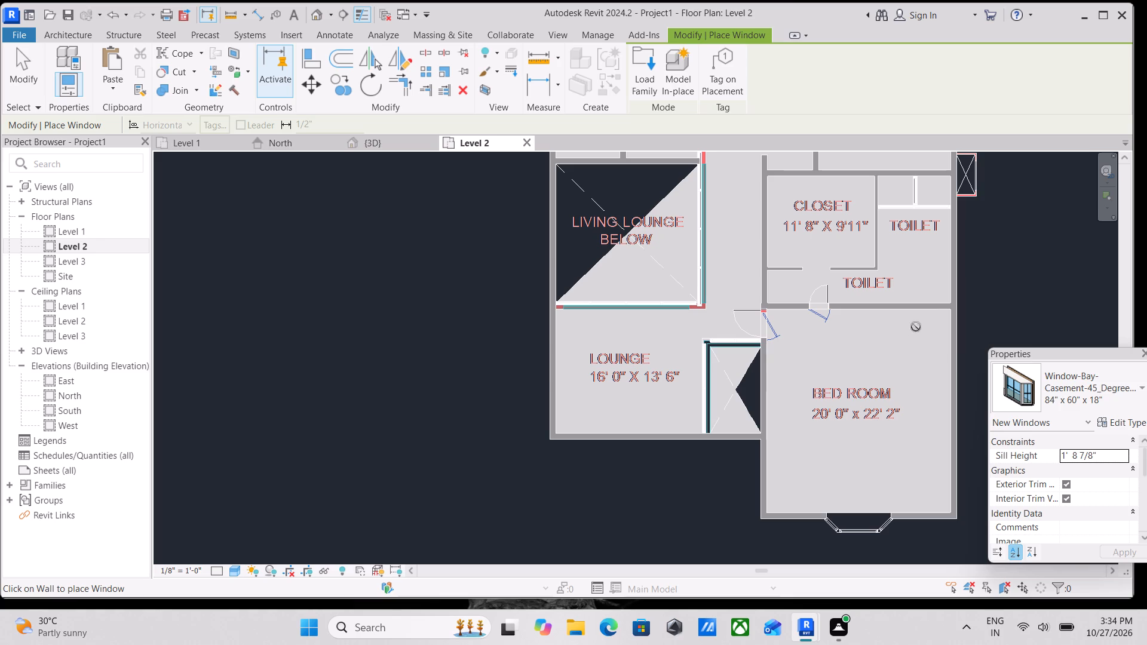
middle_click_drag(967, 293, 734, 406)
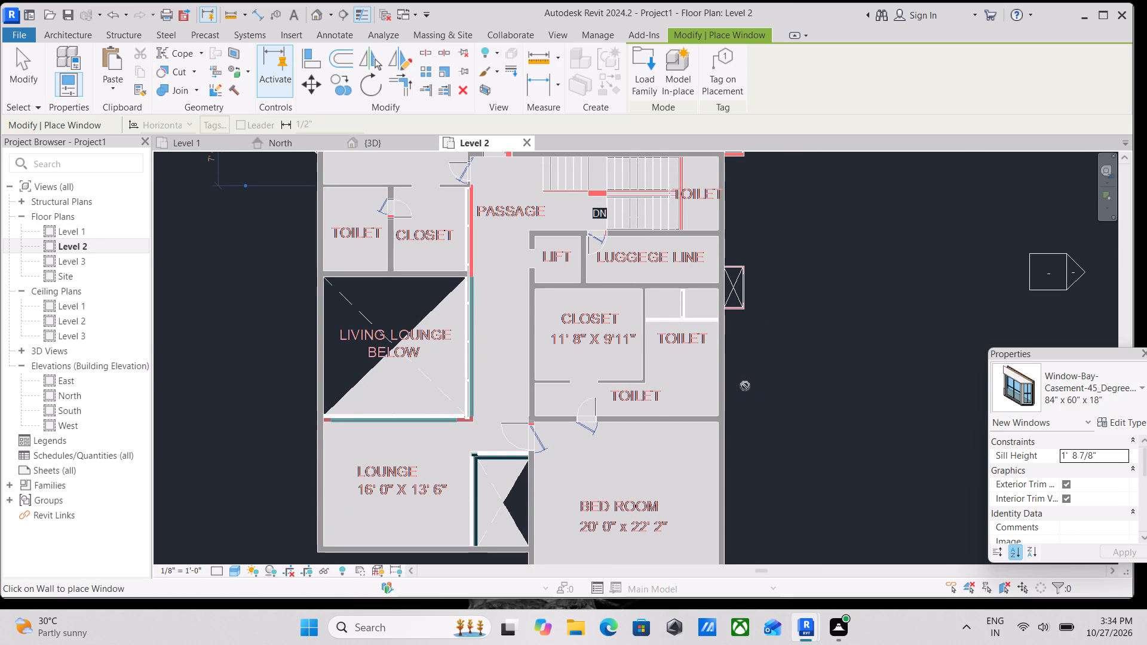
left_click(1123, 411)
scroll(970, 144, "up", 3)
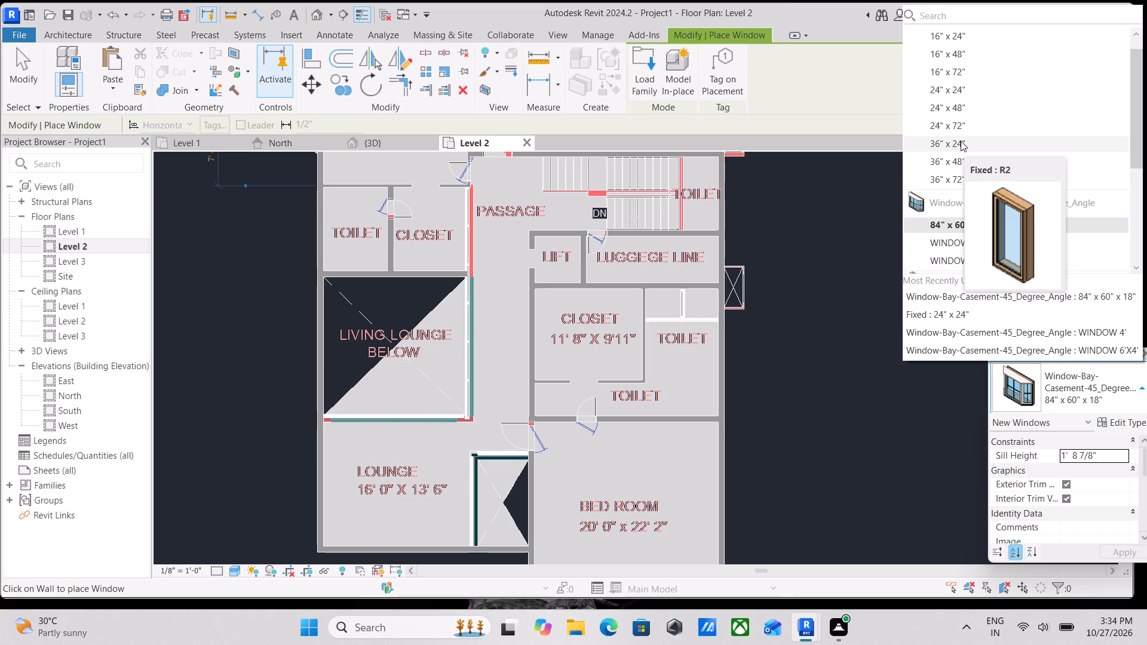
scroll(961, 140, "up", 3)
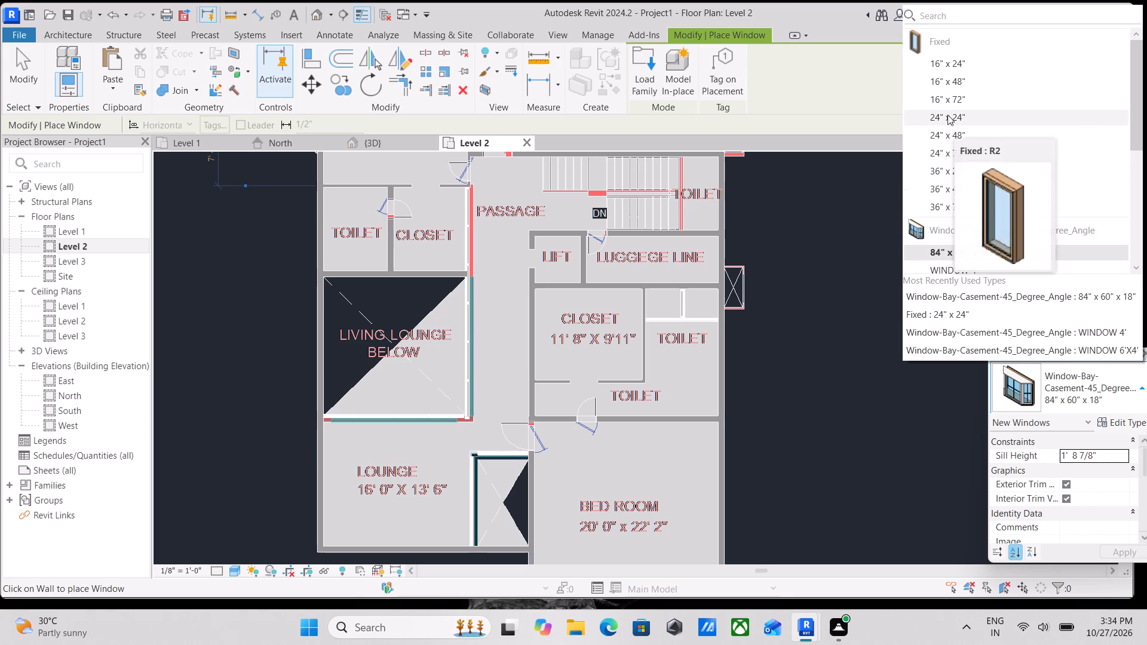
left_click(953, 116)
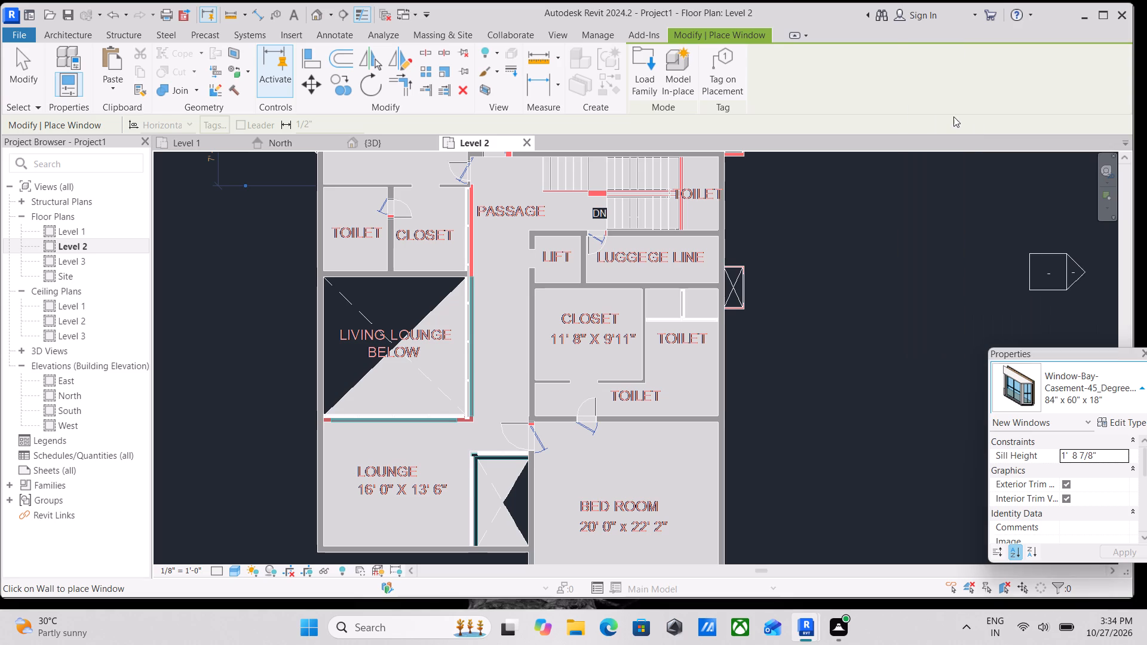
scroll(720, 350, "up", 3)
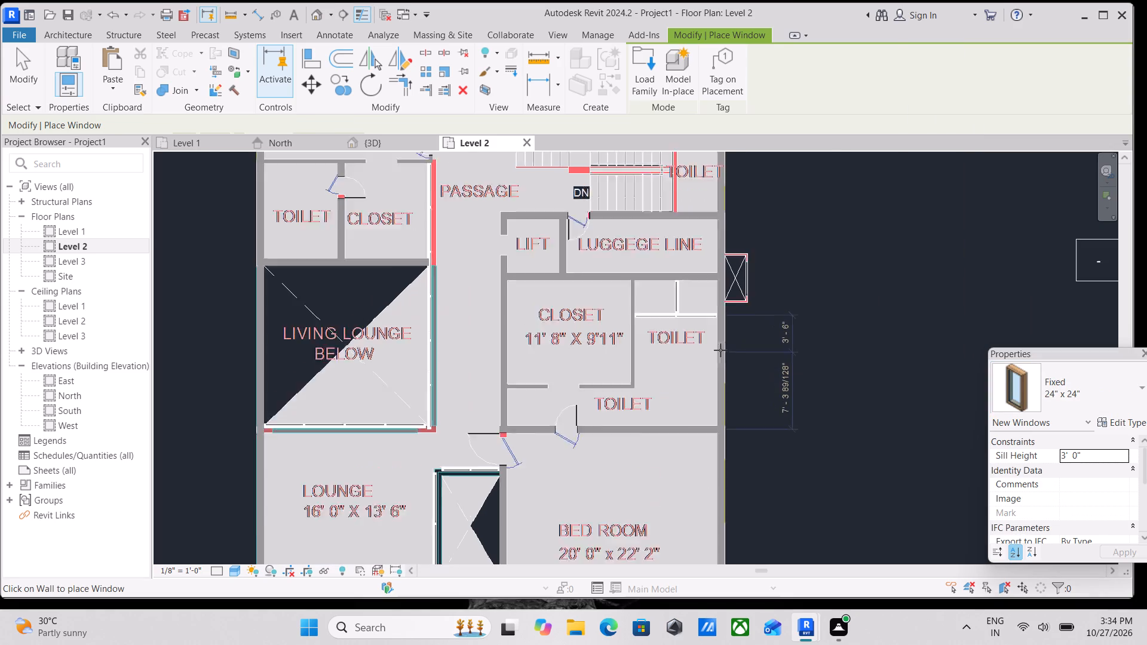
scroll(720, 350, "up", 8)
left_click(723, 345)
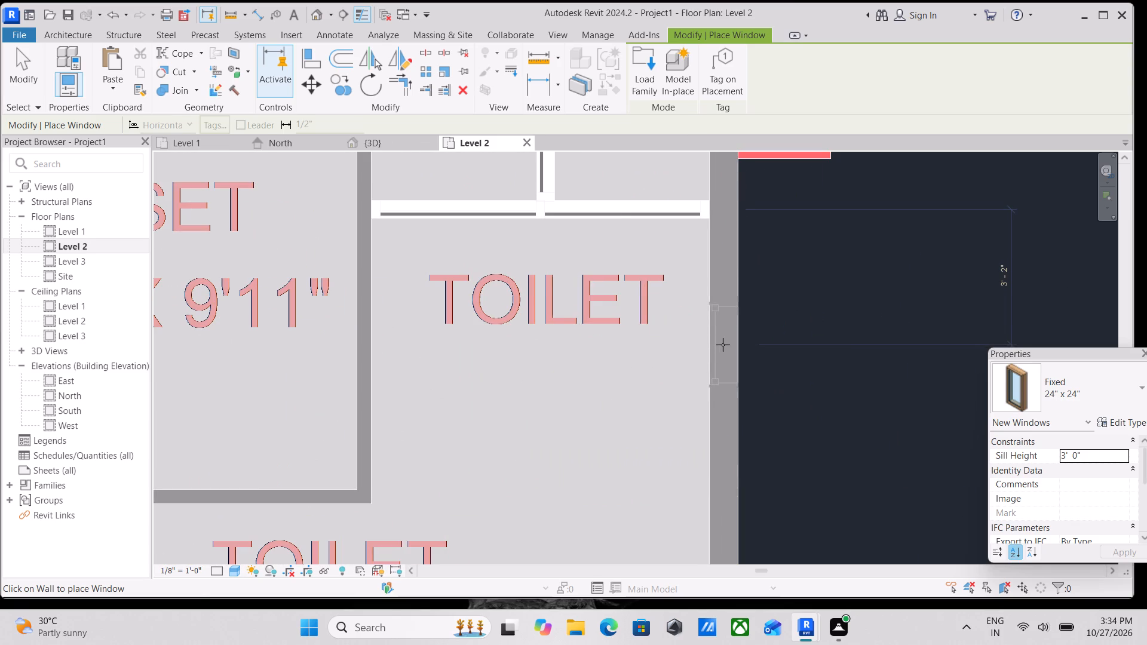
key("Escape")
key("Escape")
key("Escape")
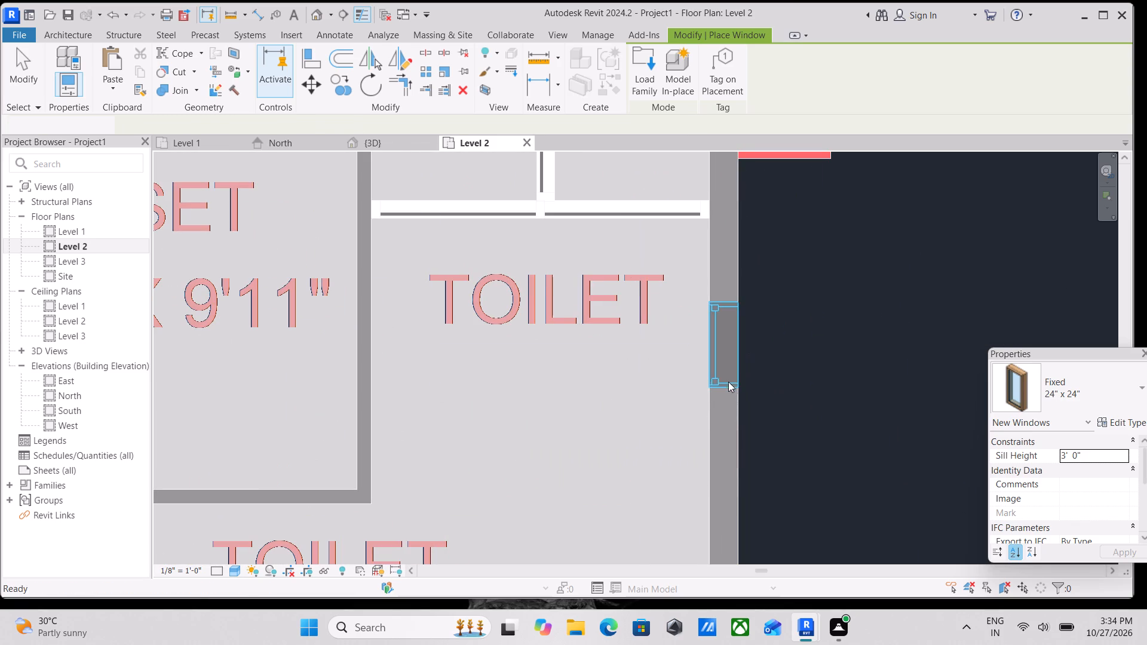
Set the sill height of the fixed window in that TOILET's east wall to 7' 0".
left_click(731, 368)
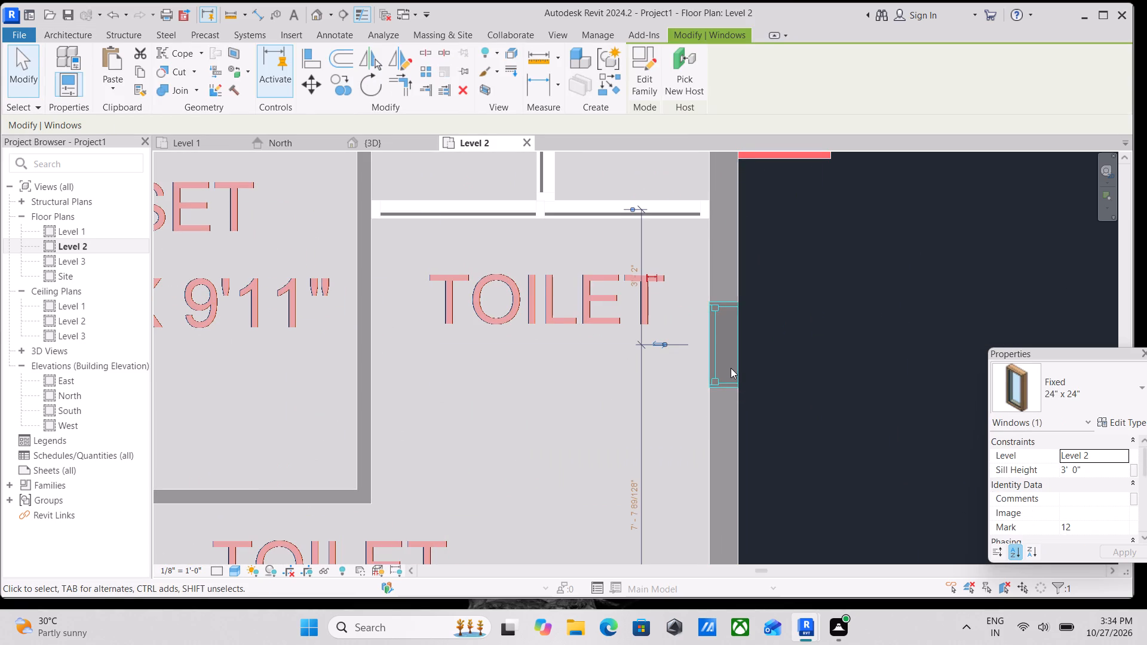
left_click(1088, 476)
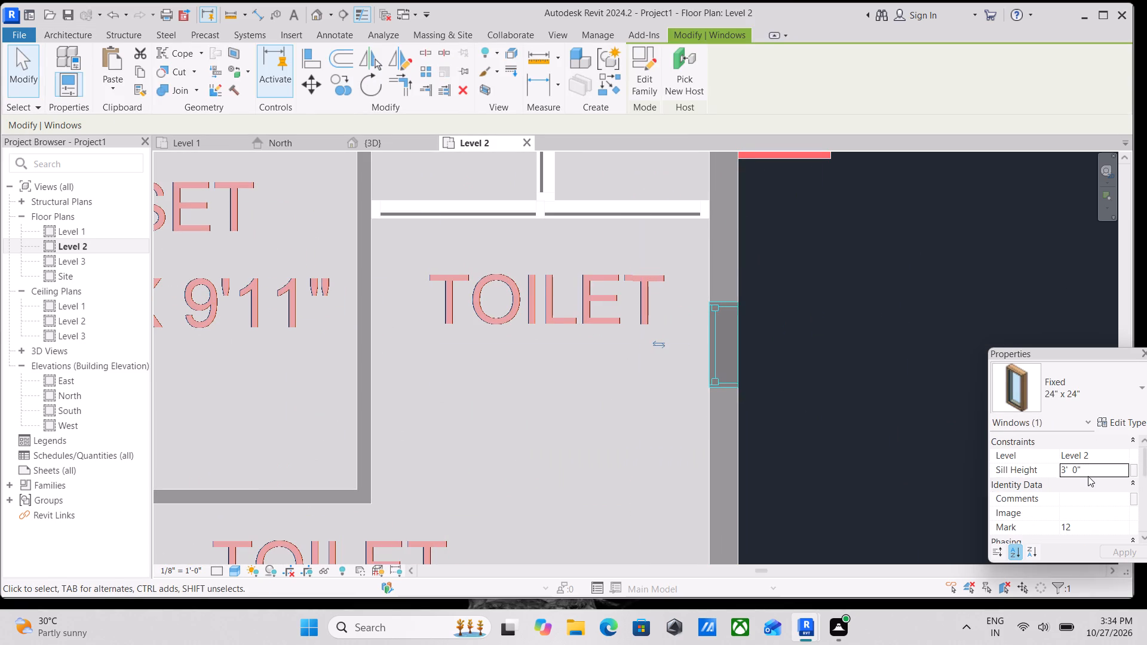
type("7'")
key("Return")
scroll(663, 396, "down", 3)
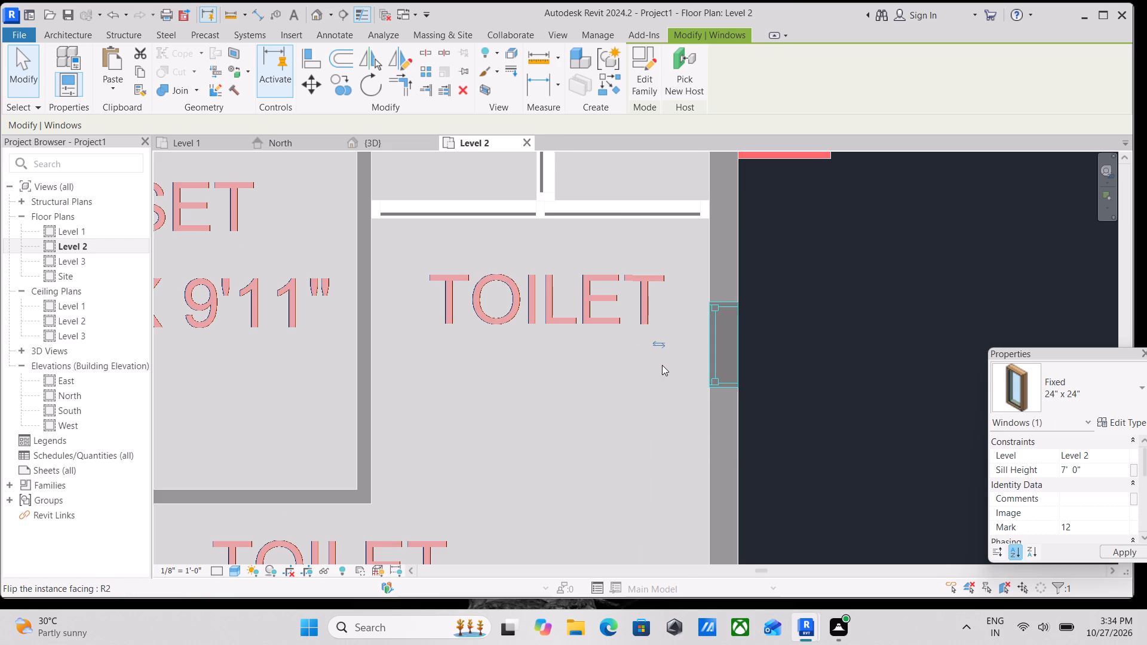
scroll(665, 361, "down", 2)
key("Escape")
Examine the Level 2 plan from the east toilet and closet past the living lounge void up to the north bedrooms and balcony.
scroll(716, 350, "down", 3)
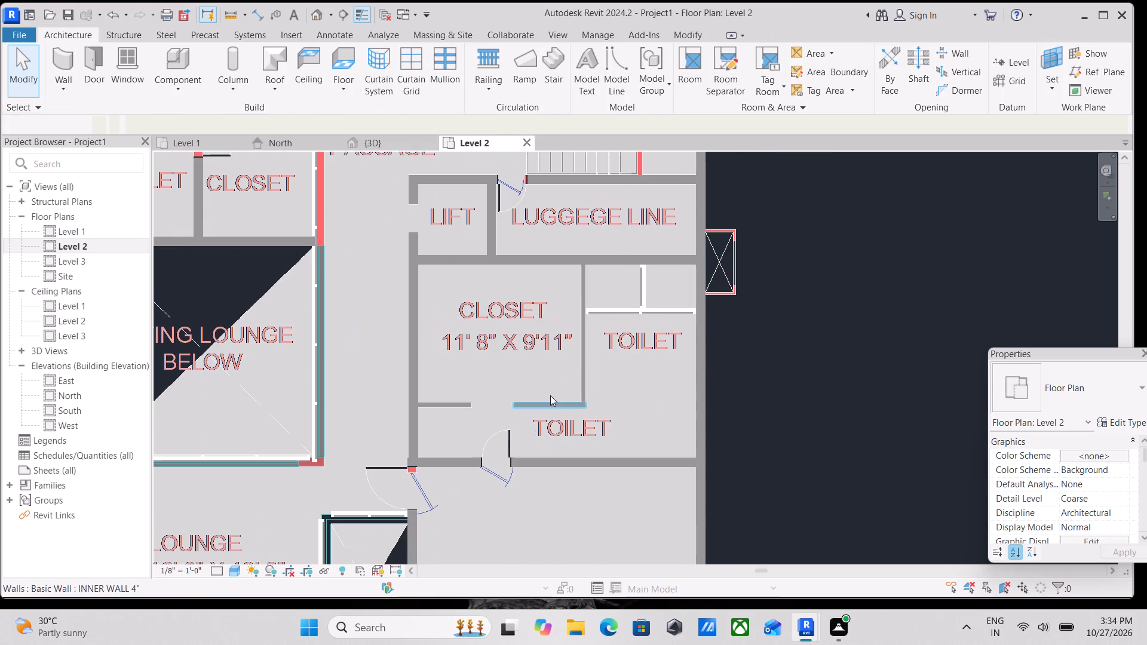
scroll(562, 378, "down", 2)
middle_click_drag(577, 392, 688, 388)
middle_click_drag(388, 348, 480, 377)
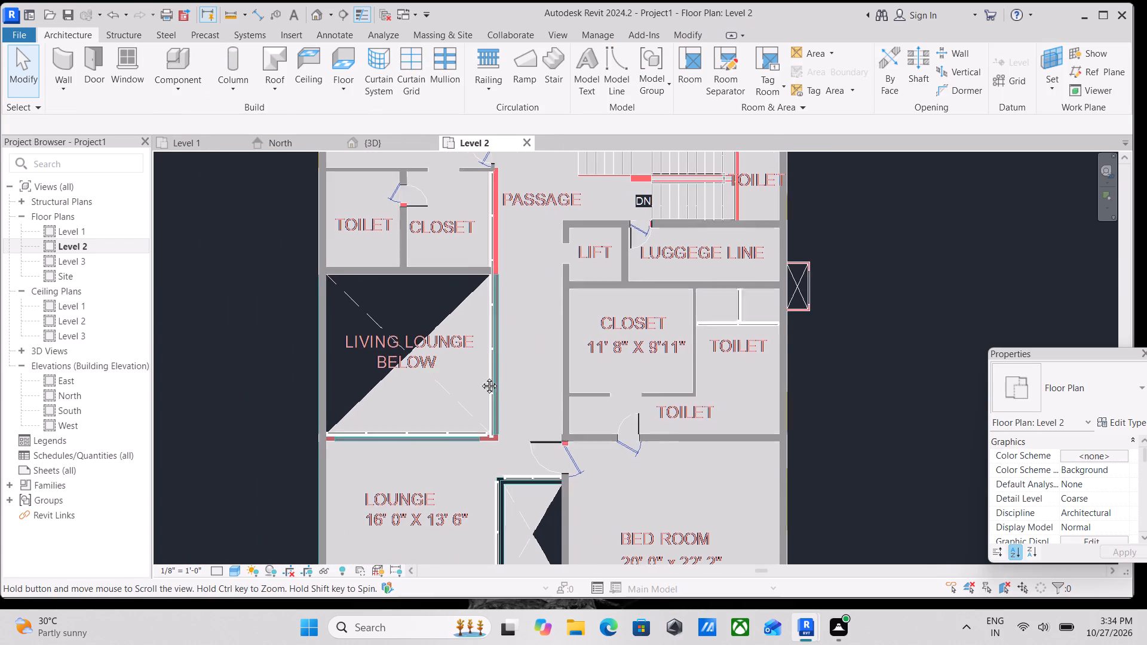
middle_click_drag(480, 377, 533, 395)
scroll(611, 482, "up", 1)
middle_click_drag(634, 475, 637, 456)
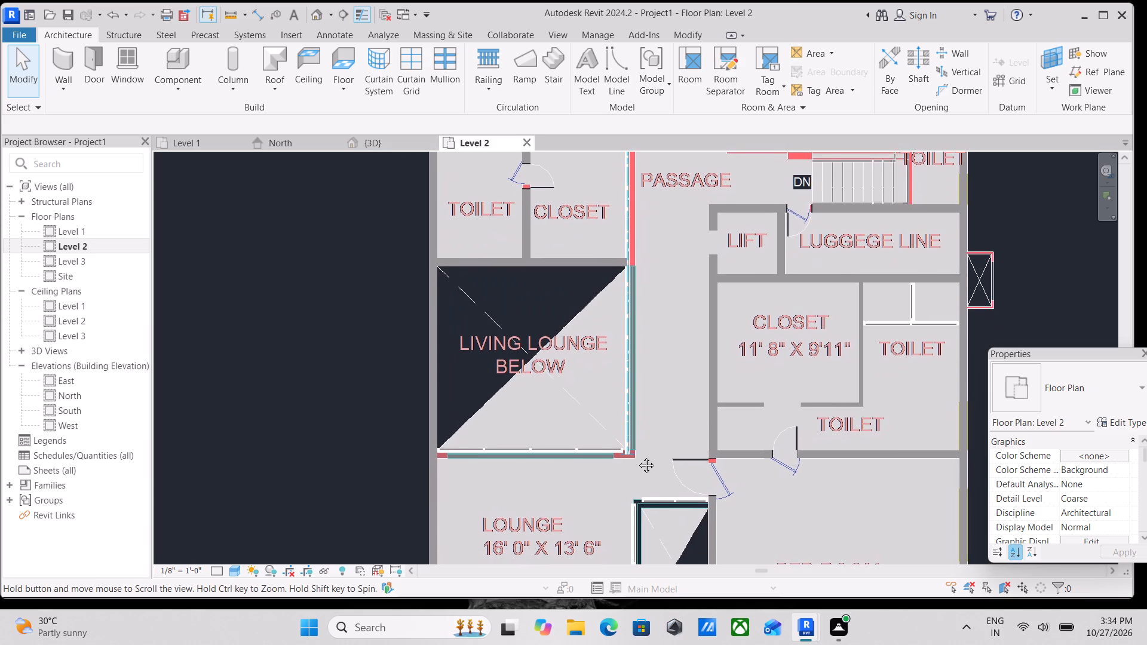
middle_click_drag(637, 456, 686, 530)
middle_click_drag(616, 385, 632, 474)
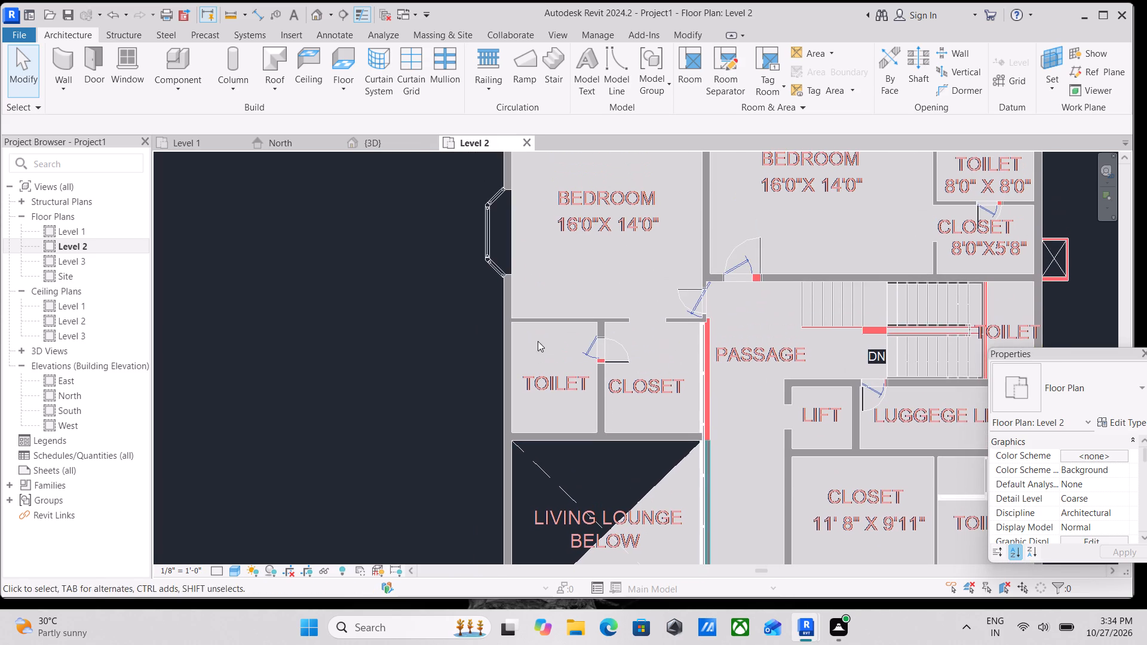
middle_click_drag(538, 341, 543, 415)
middle_click_drag(517, 317, 519, 379)
middle_click_drag(711, 246, 622, 214)
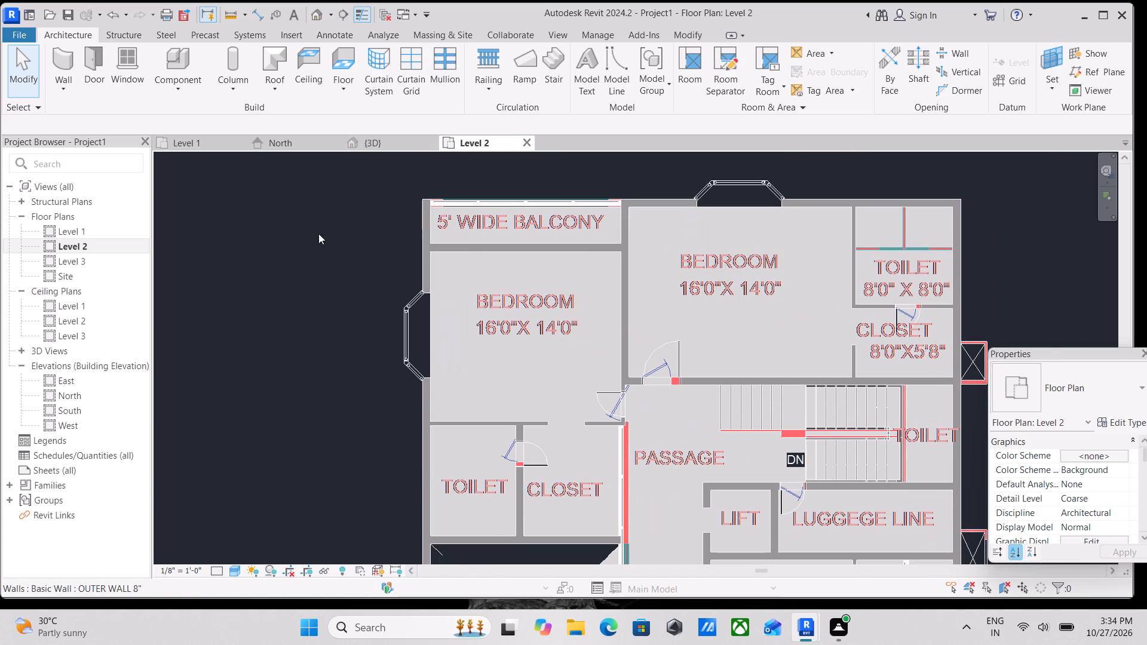
Examine the villa in 3D from the west side around to the south facade and its bay windows.
left_click(377, 143)
scroll(710, 355, "down", 2)
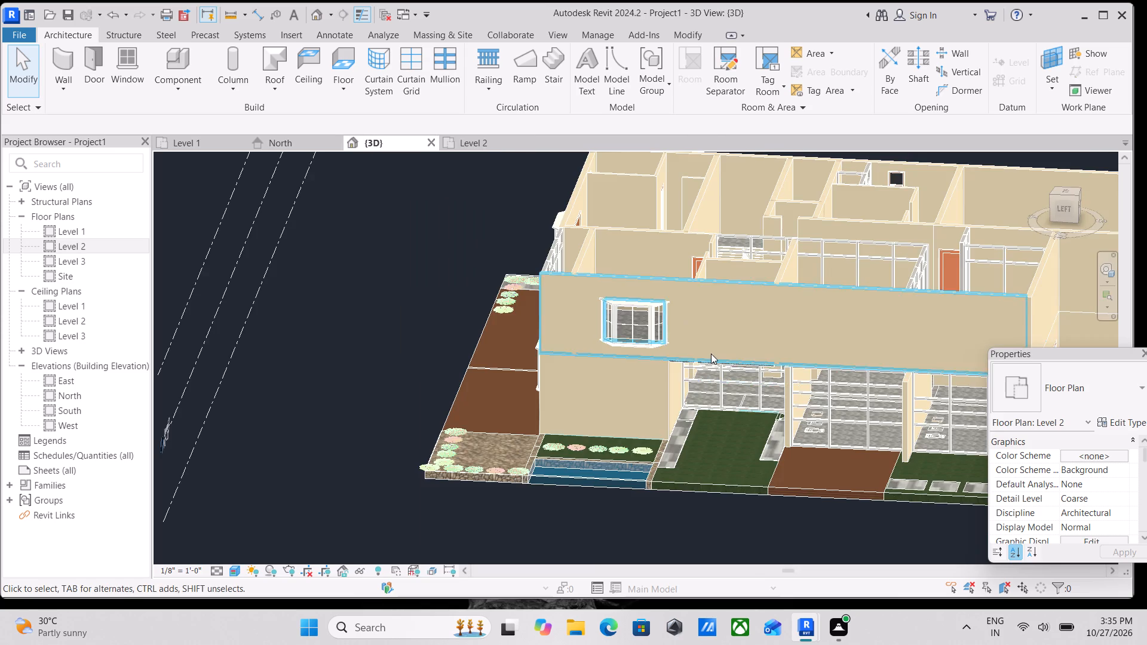
scroll(711, 354, "down", 2)
scroll(768, 364, "up", 1)
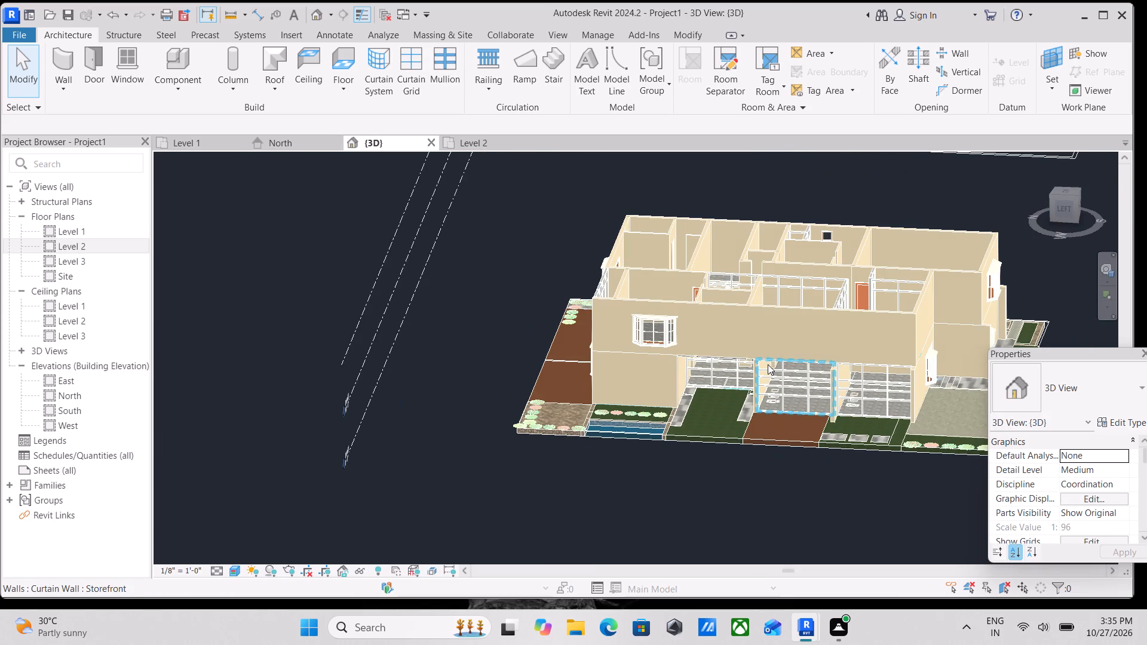
scroll(770, 368, "up", 3)
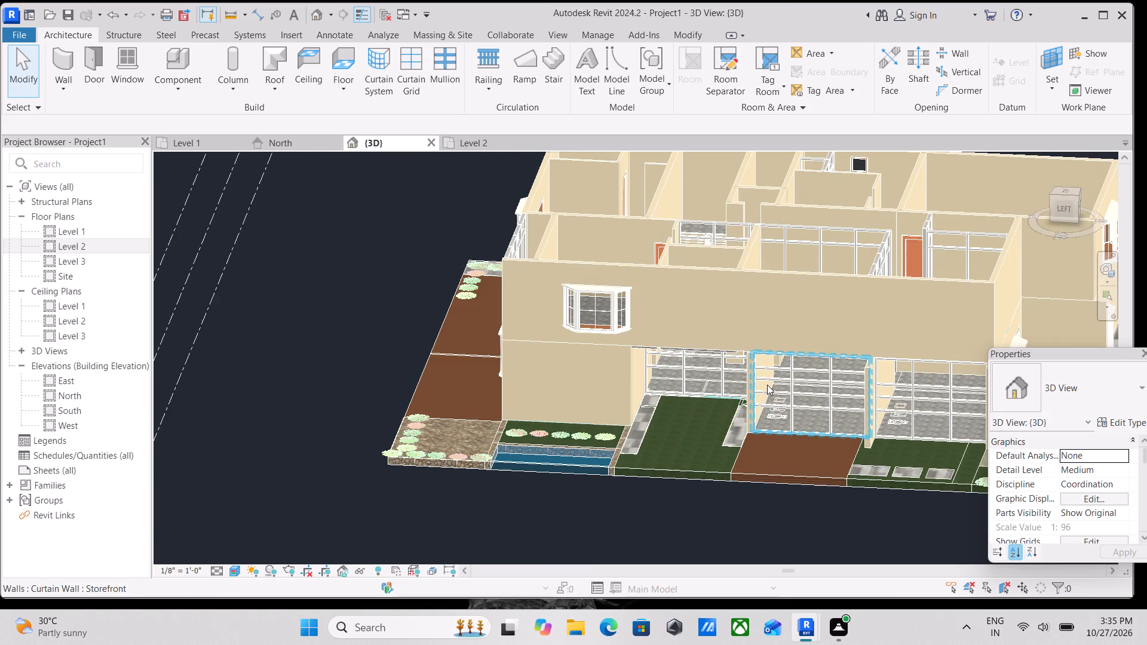
middle_click_drag(791, 393, 642, 410, "shift")
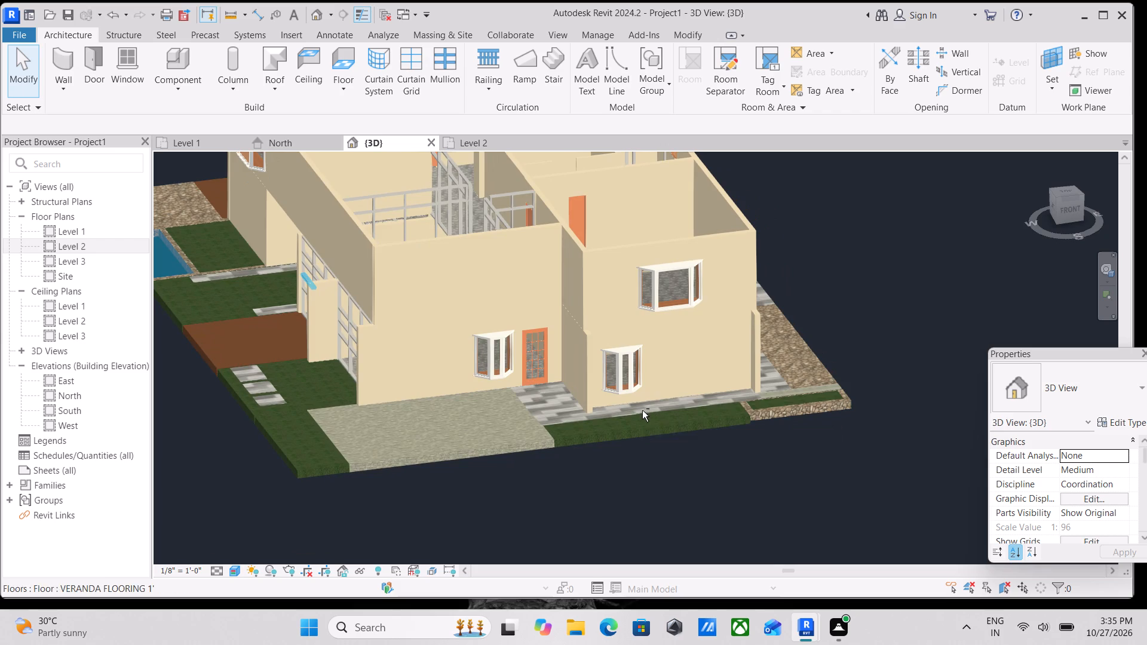
middle_click_drag(709, 379, 701, 387, "shift")
scroll(700, 387, "up", 2)
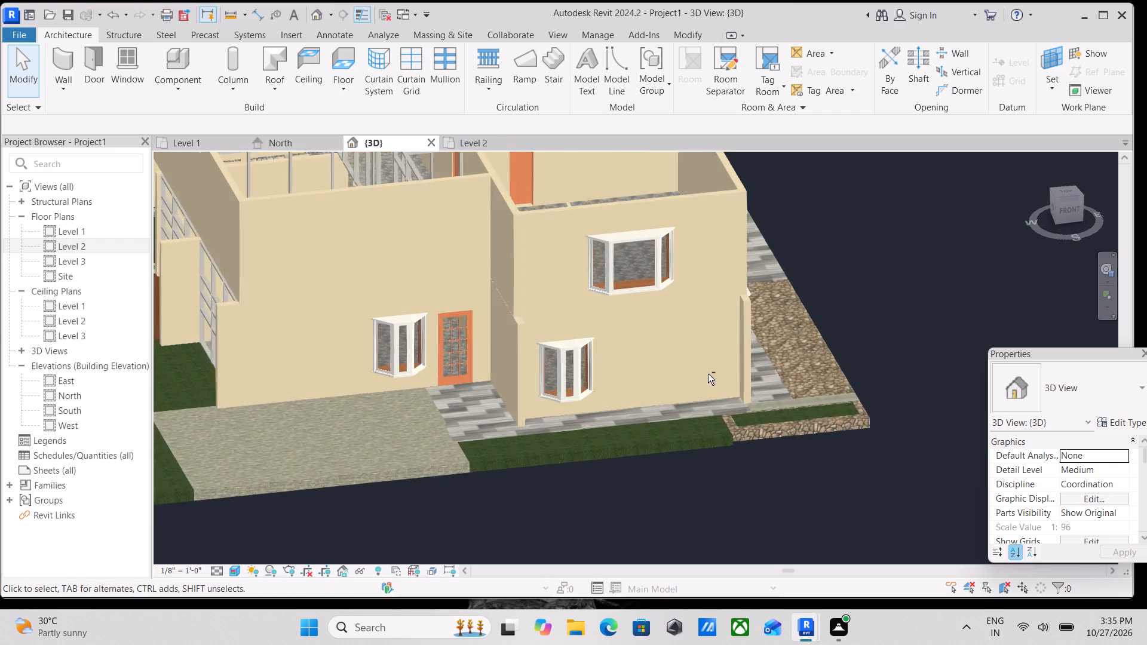
middle_click_drag(708, 374, 702, 394, "shift")
middle_click_drag(537, 388, 631, 358)
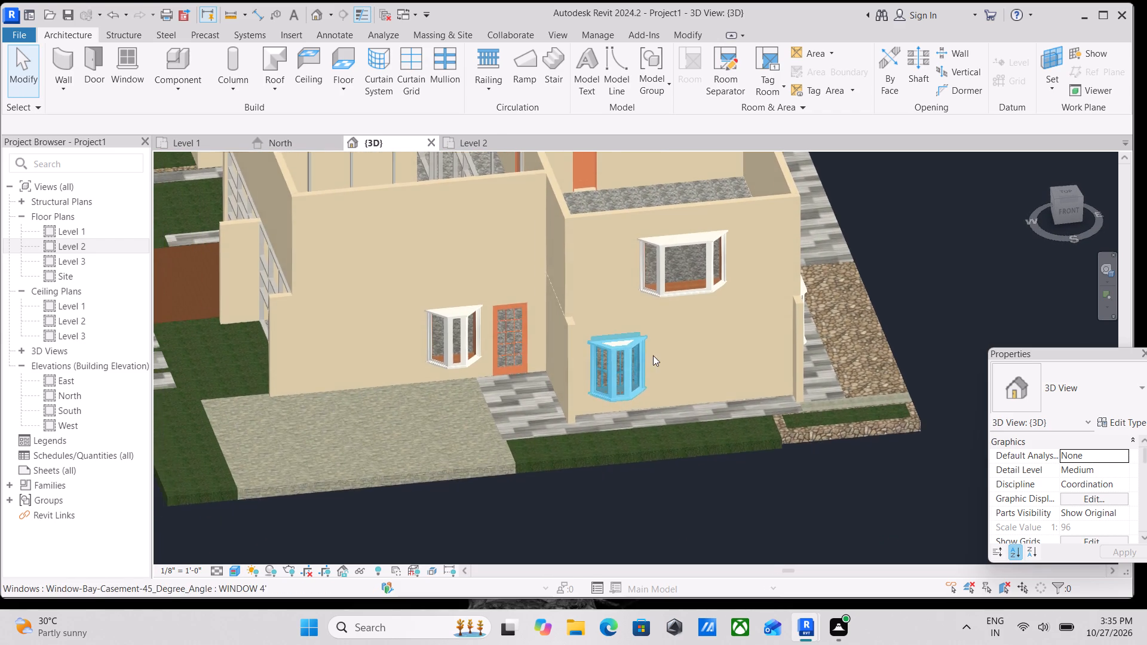
middle_click_drag(562, 368, 583, 367)
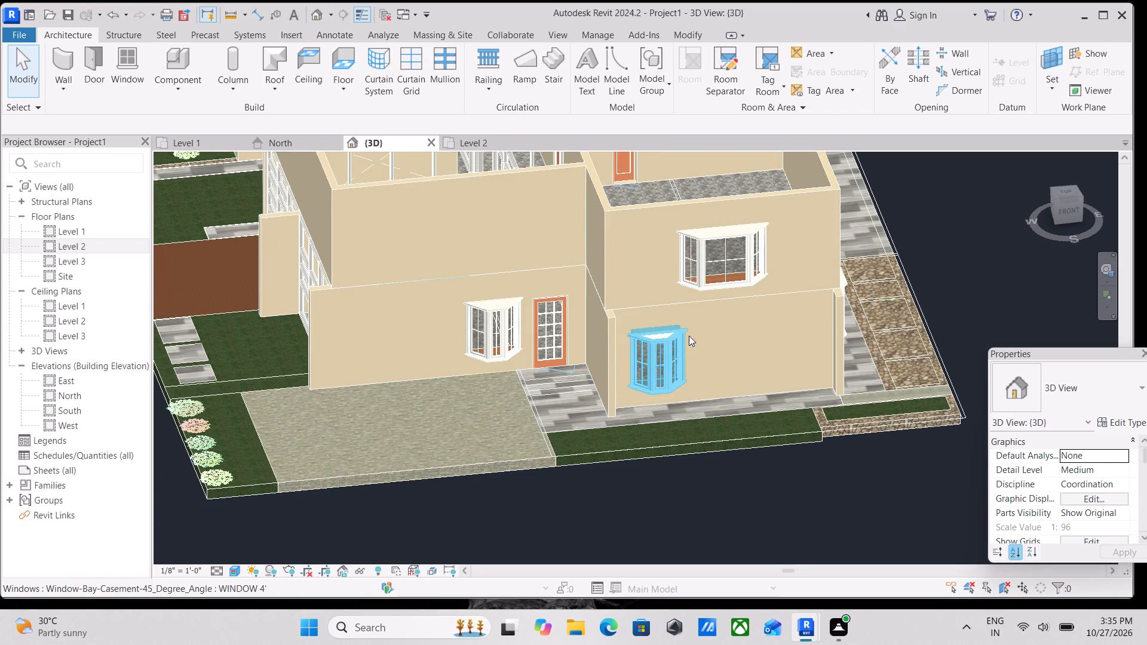
Nudge the Level 2 bay window on the south facade westward until it is 15' 0" from the east end of the wall.
left_click(734, 272)
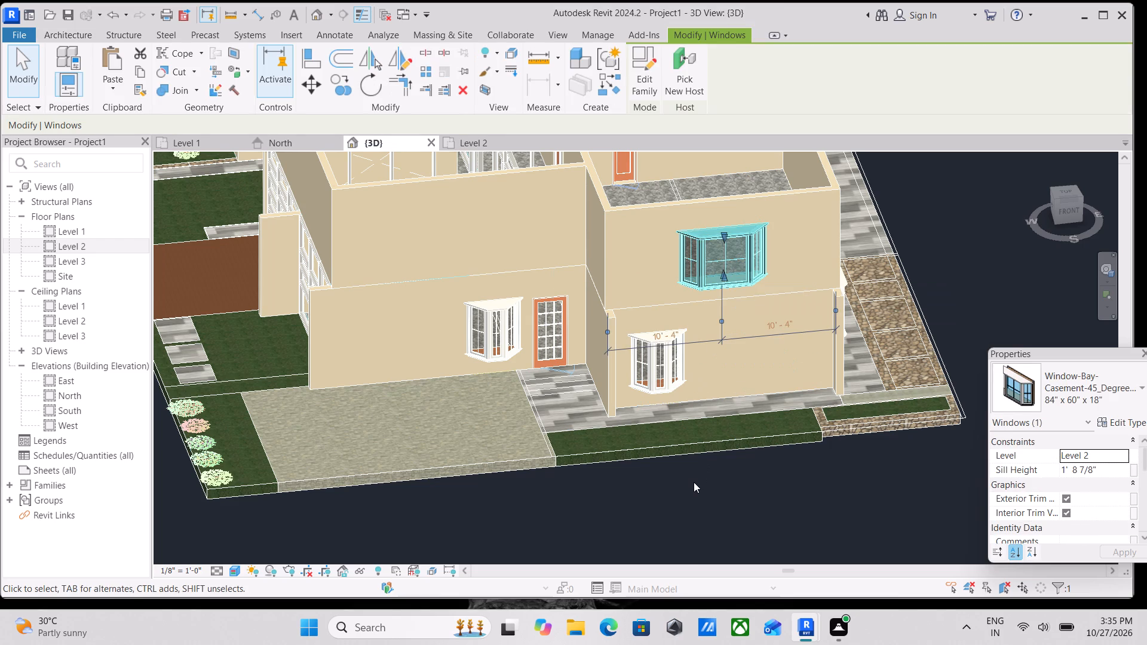
key("Left")
key("Left")
key("Left")
key("Left")
key("Left")
key("Left")
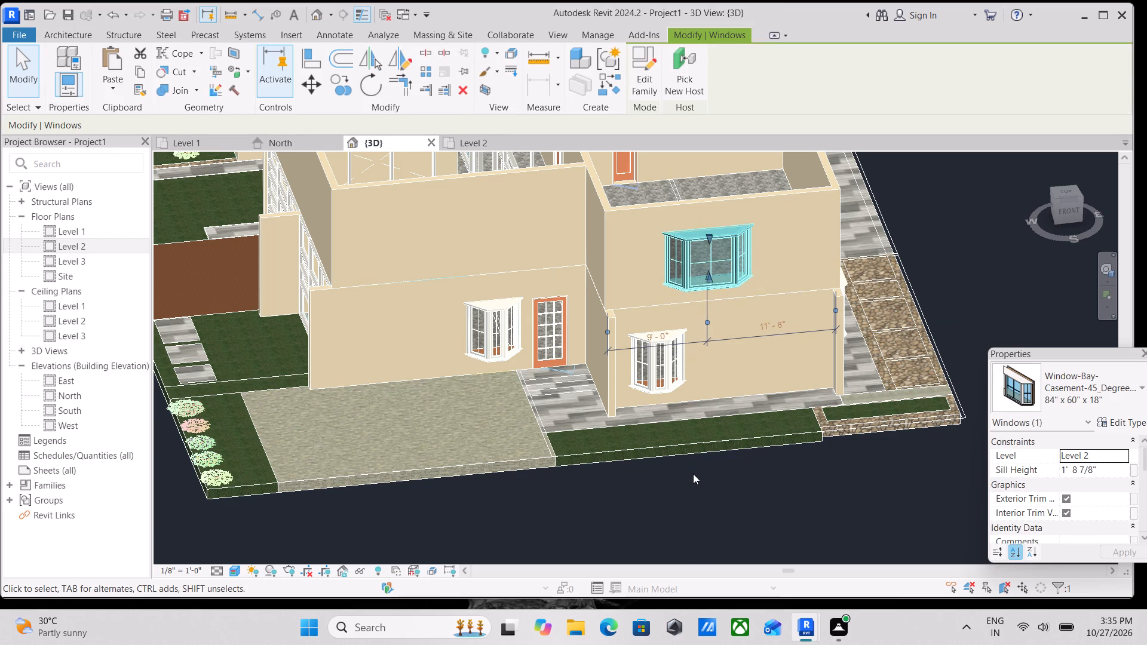
key("Left")
key("Left")
key("Left")
key("Left")
key("Left")
key("Left")
key("Left")
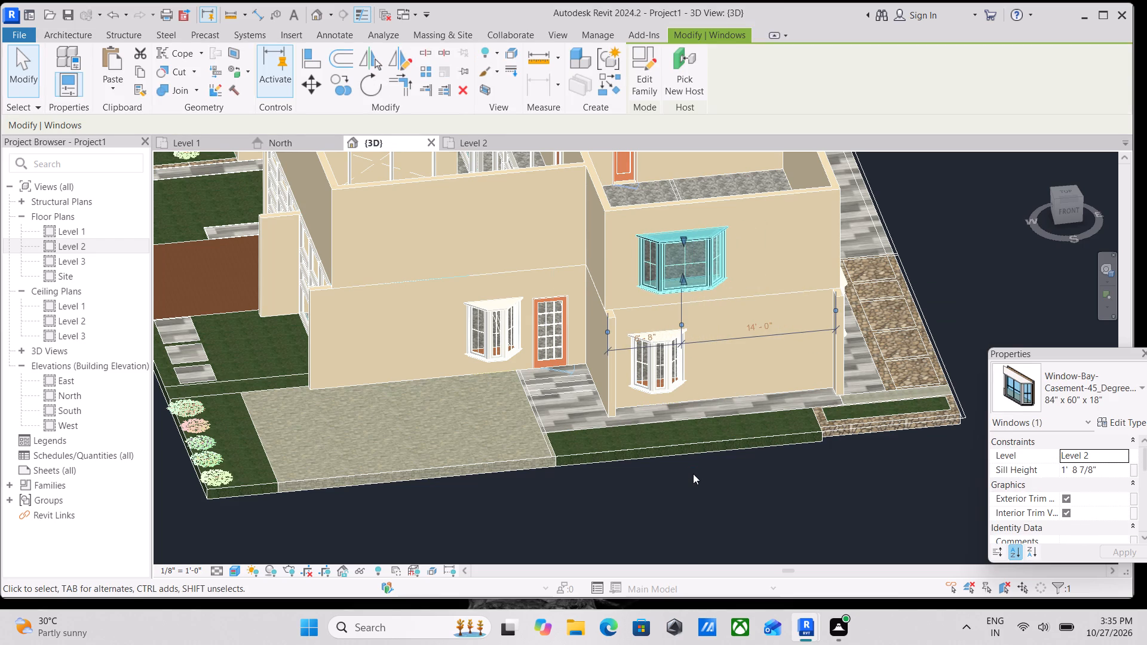
key("Left")
key("Left")
key("Left")
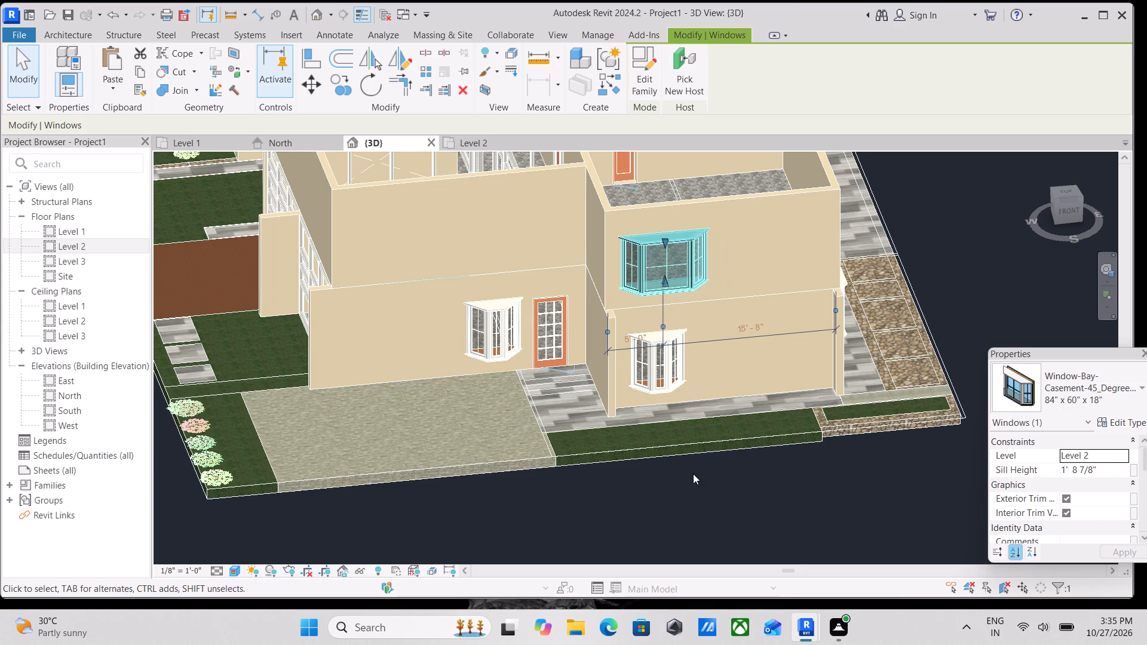
key("Right")
key("Right")
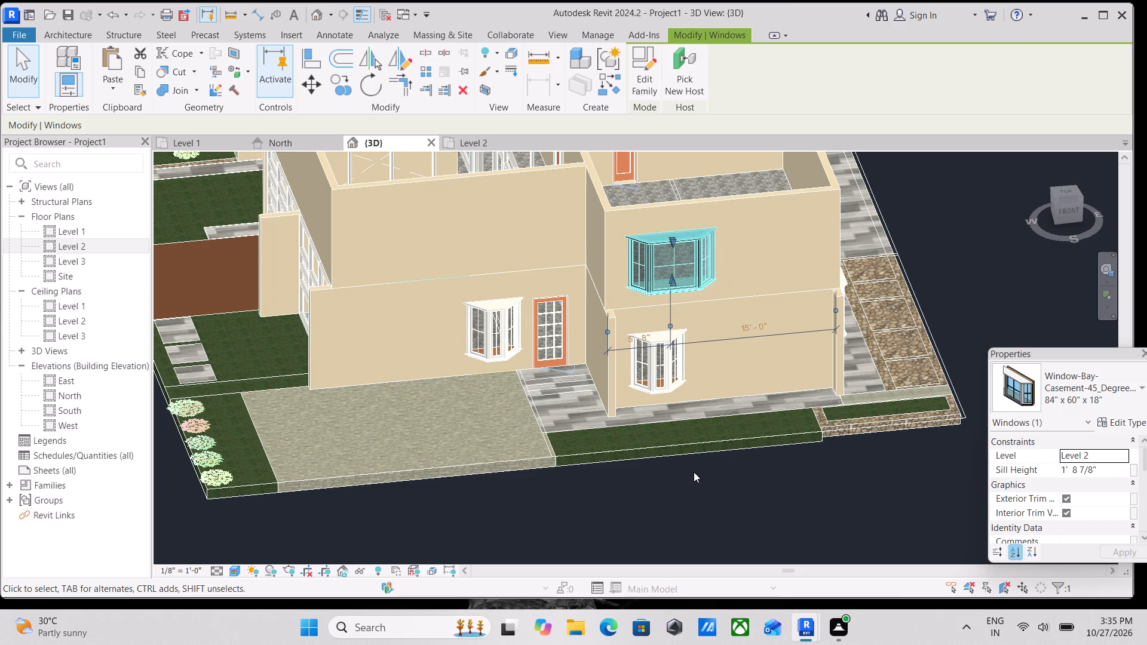
key("Escape")
Examine the Level 2 rooms, windows and curtain walls in 3D from the south facade back to the north balcony.
scroll(569, 380, "down", 1)
scroll(380, 380, "down", 2)
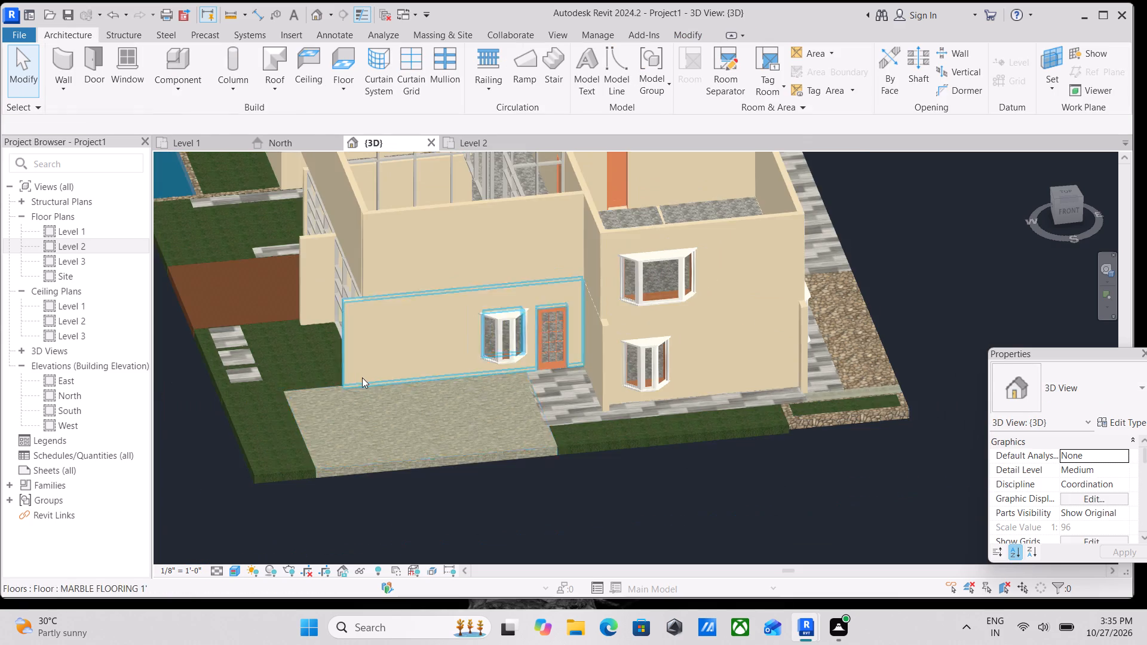
scroll(362, 377, "down", 1)
middle_click_drag(356, 377, 397, 440)
scroll(413, 429, "down", 1)
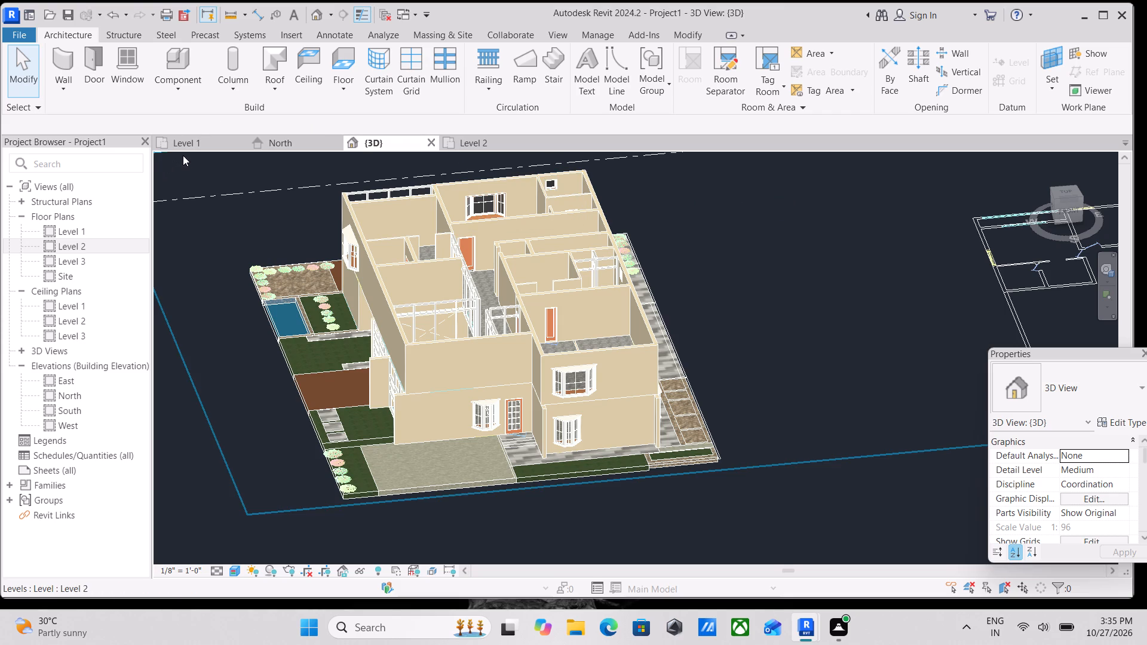
scroll(480, 308, "up", 1)
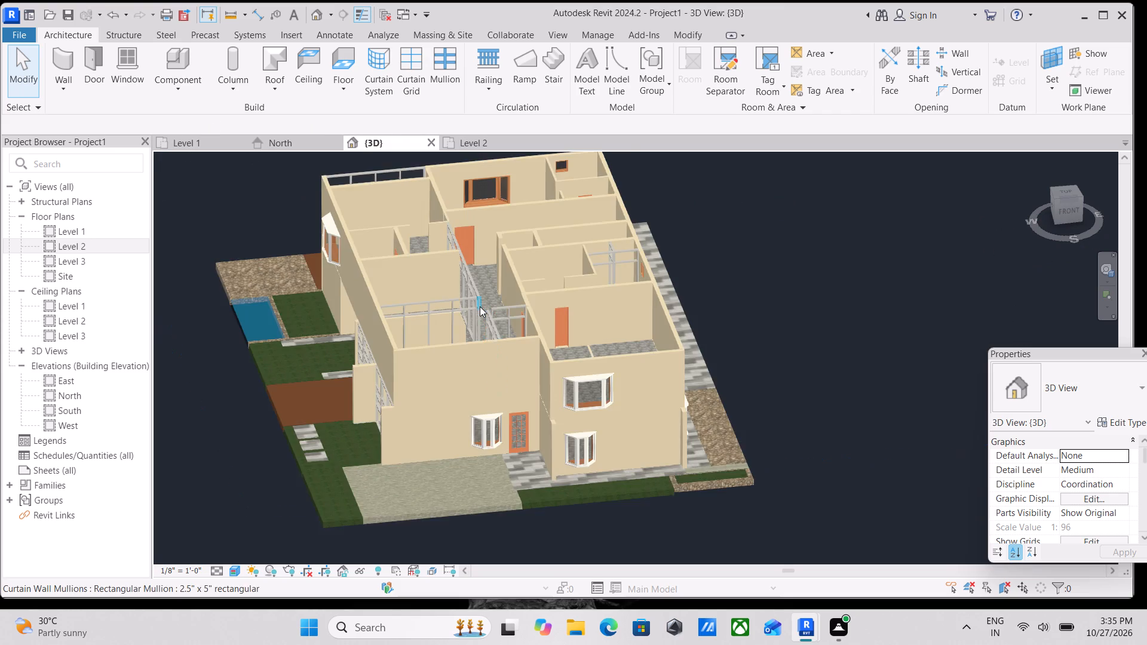
scroll(480, 306, "up", 2)
scroll(479, 302, "down", 1)
middle_click_drag(479, 302, 481, 336)
scroll(471, 332, "up", 1)
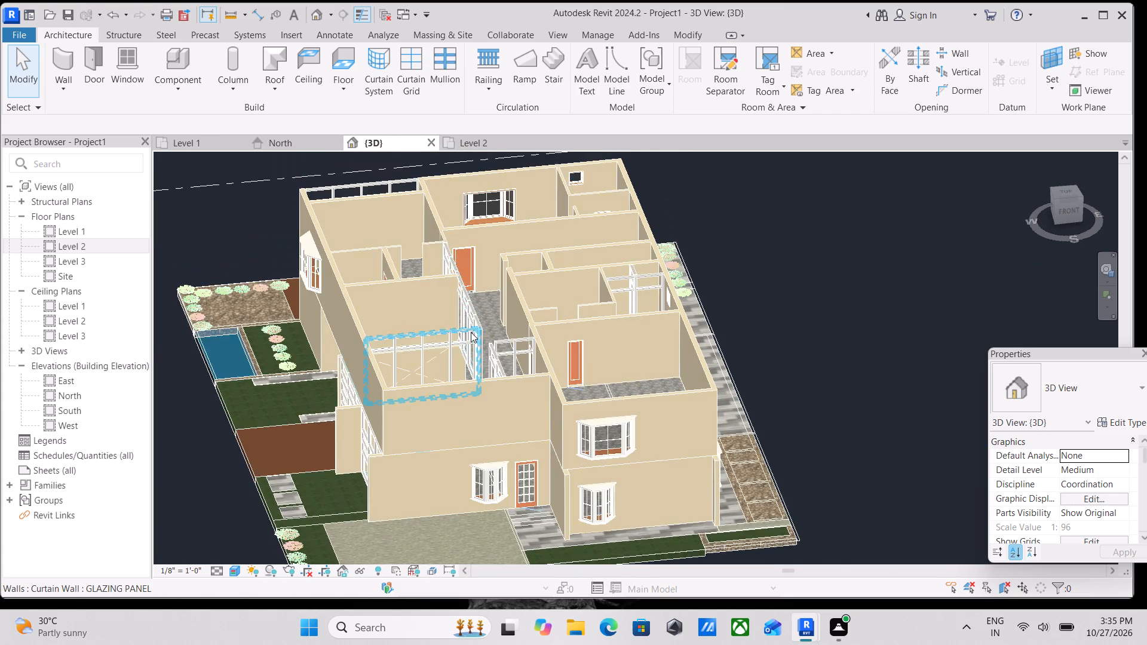
scroll(471, 332, "up", 1)
scroll(404, 352, "up", 3)
scroll(410, 327, "down", 2)
middle_click_drag(410, 327, 453, 441)
scroll(436, 221, "up", 2)
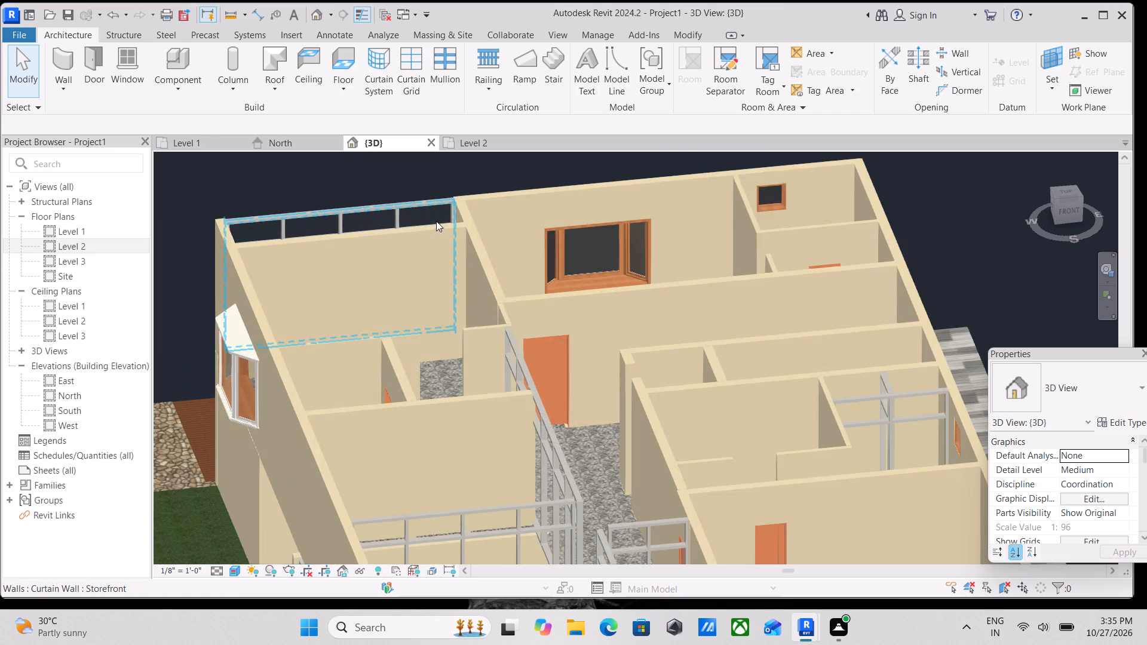
scroll(416, 226, "down", 5)
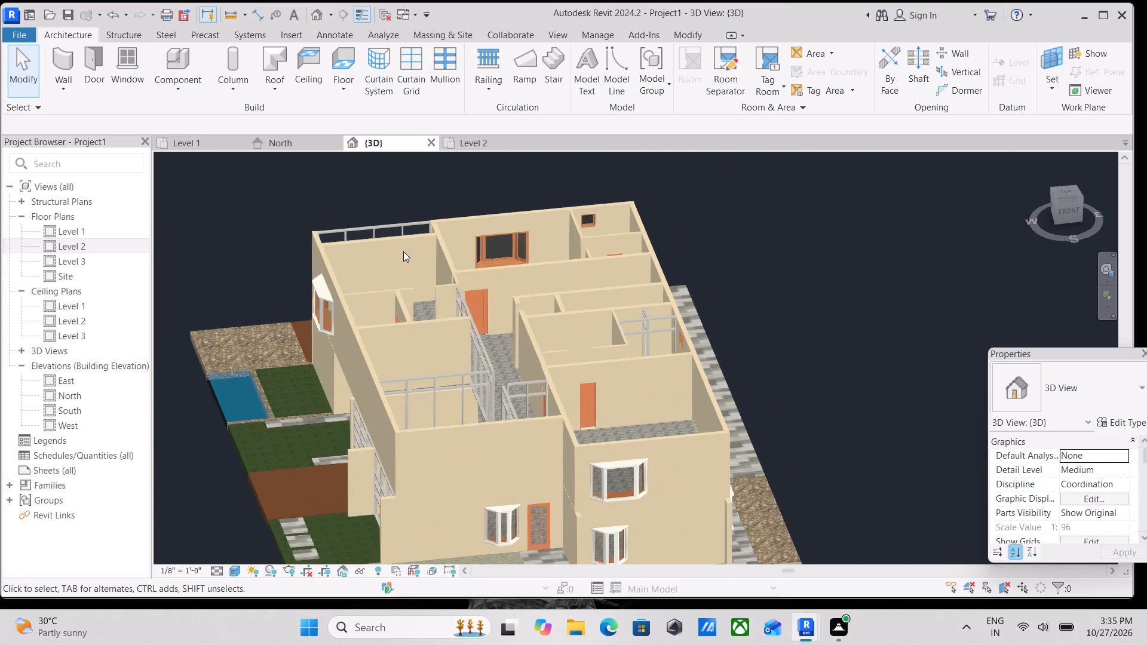
Lower the top edge of the Level 2 Storefront curtain wall on the north balcony, leaving solid wall above the glazing.
middle_click_drag(452, 410, 571, 357, "shift")
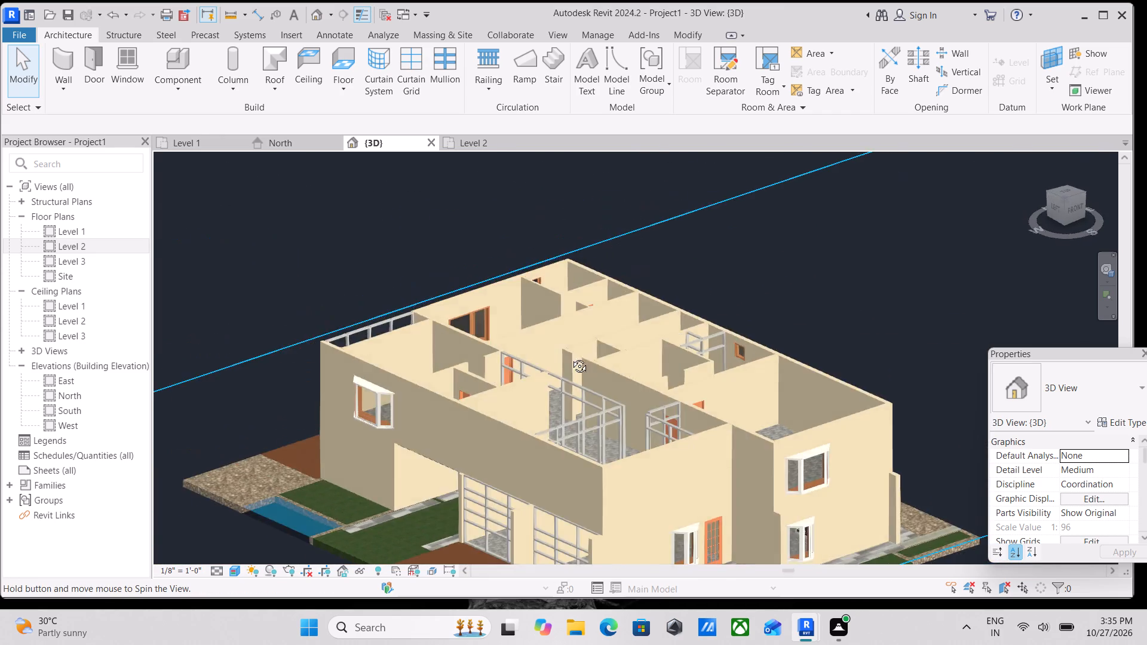
middle_click_drag(571, 357, 642, 318, "shift")
scroll(533, 447, "up", 3)
scroll(631, 425, "up", 2)
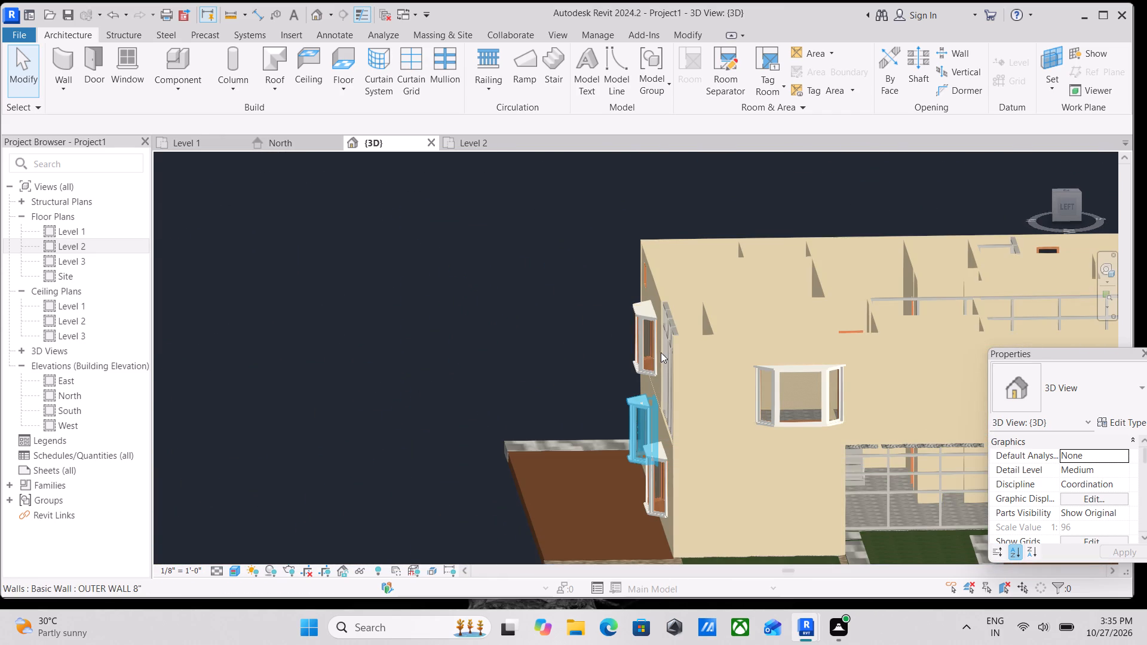
left_click(681, 290)
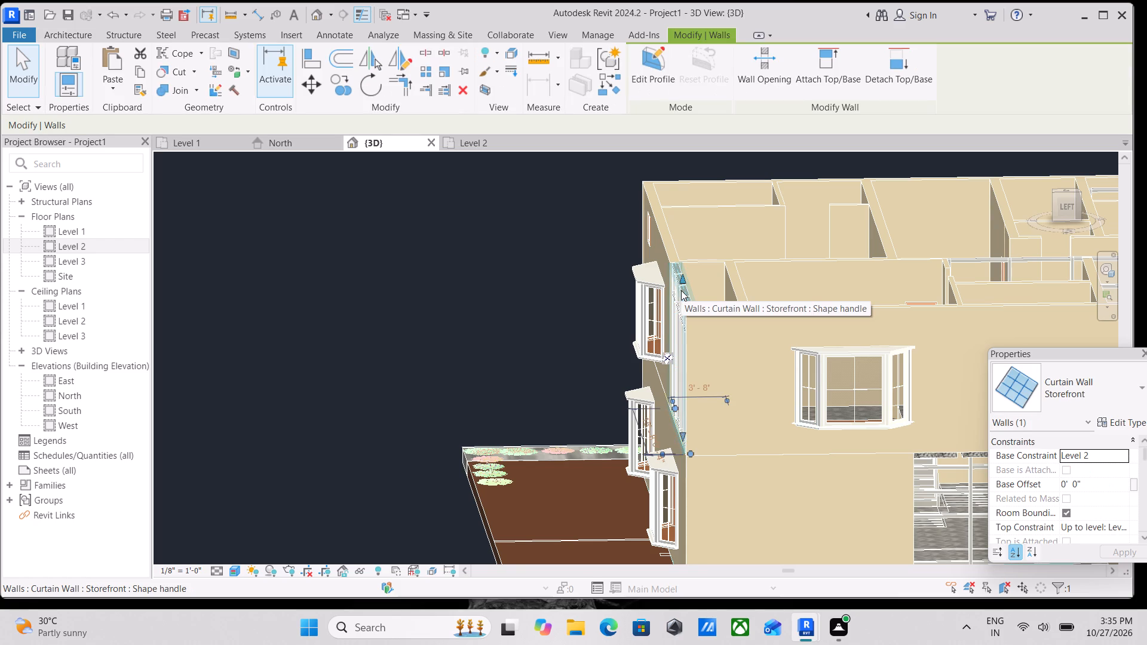
right_click(681, 290)
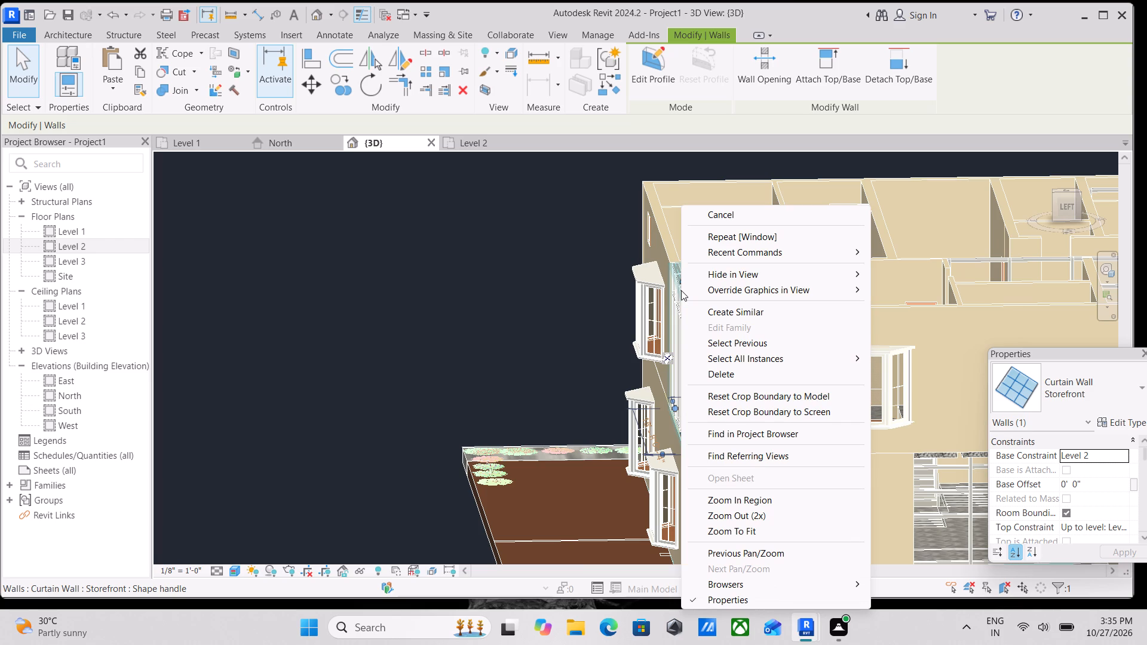
key("Escape")
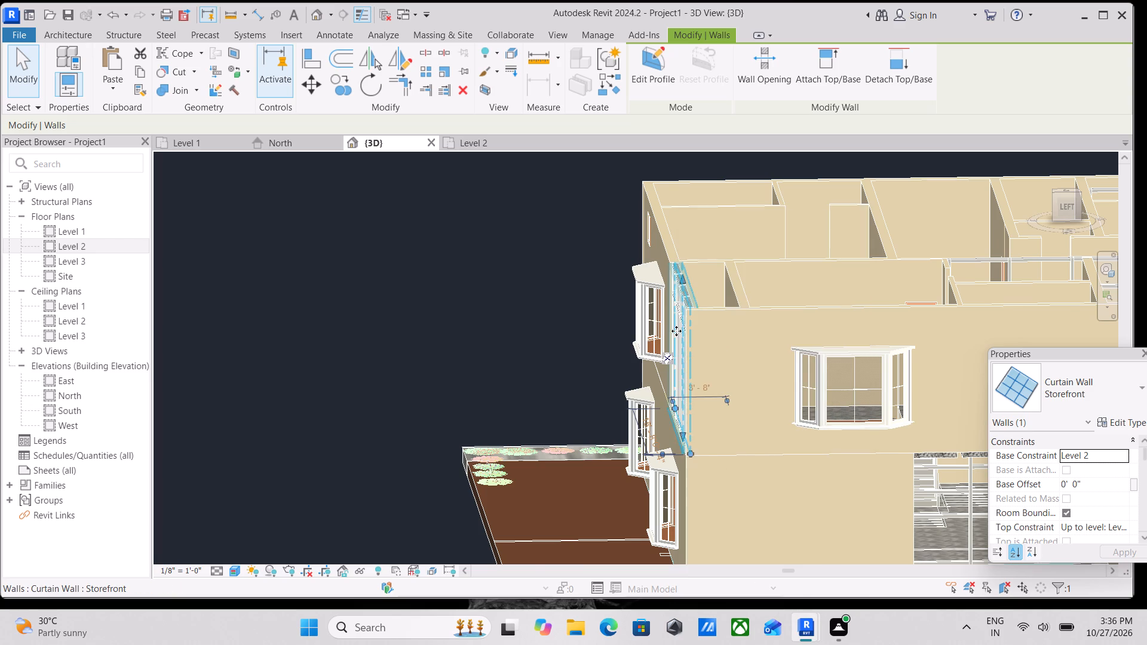
scroll(676, 331, "down", 2)
middle_click_drag(703, 340, 841, 315, "shift")
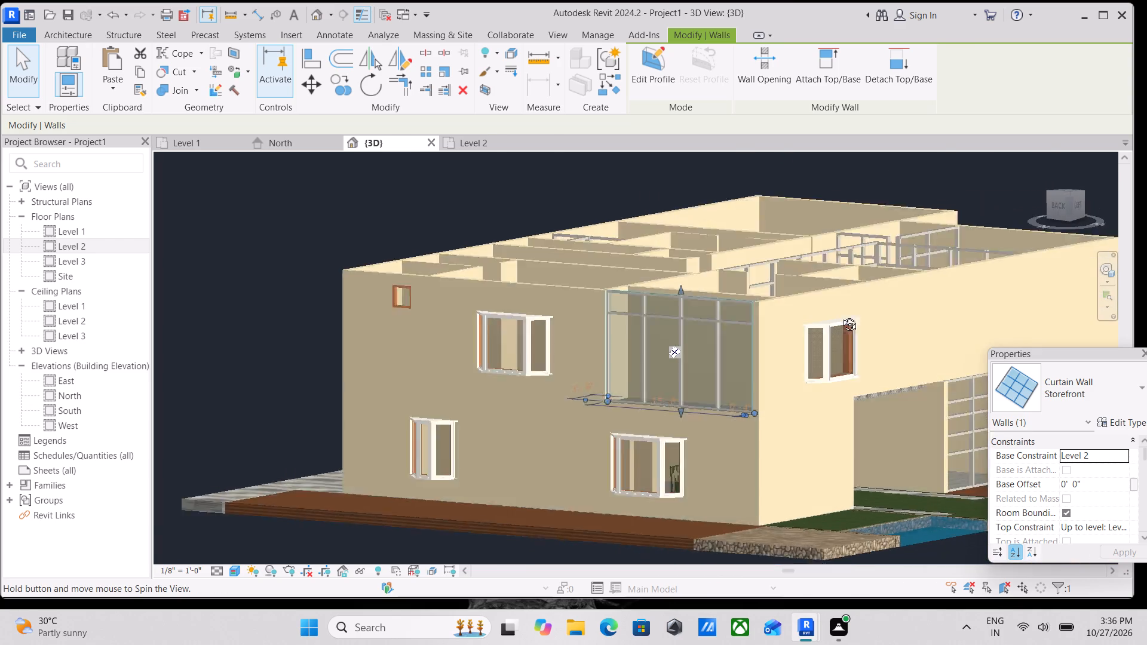
middle_click_drag(841, 315, 869, 355, "shift")
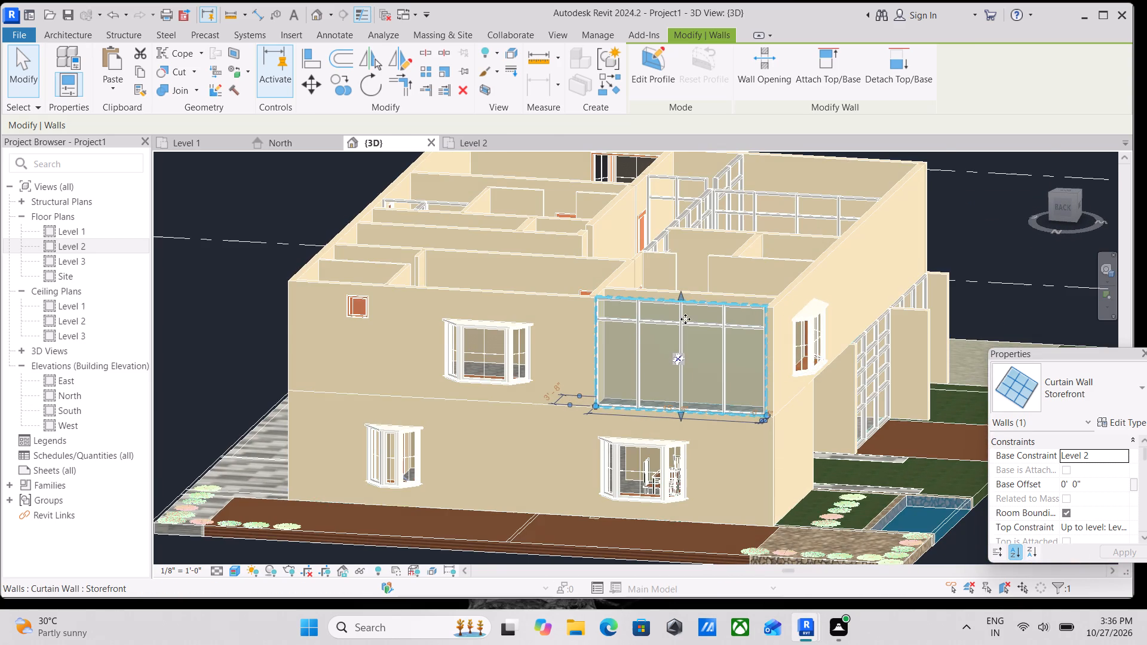
scroll(685, 319, "up", 5)
left_click_drag(674, 279, 675, 291)
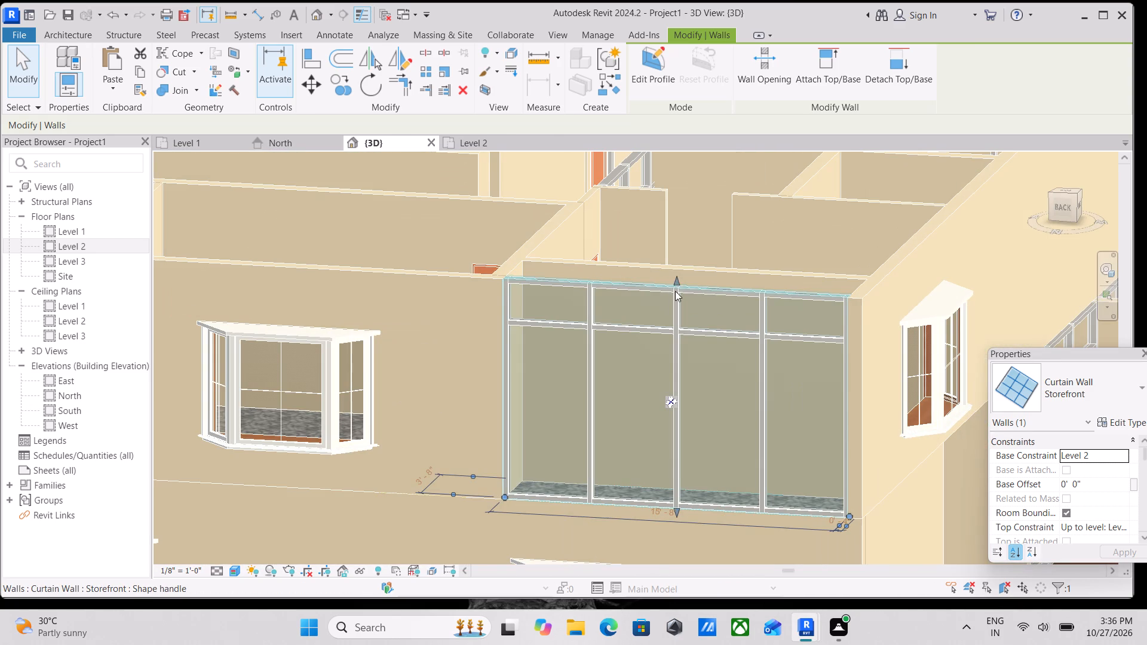
left_click_drag(675, 291, 673, 342)
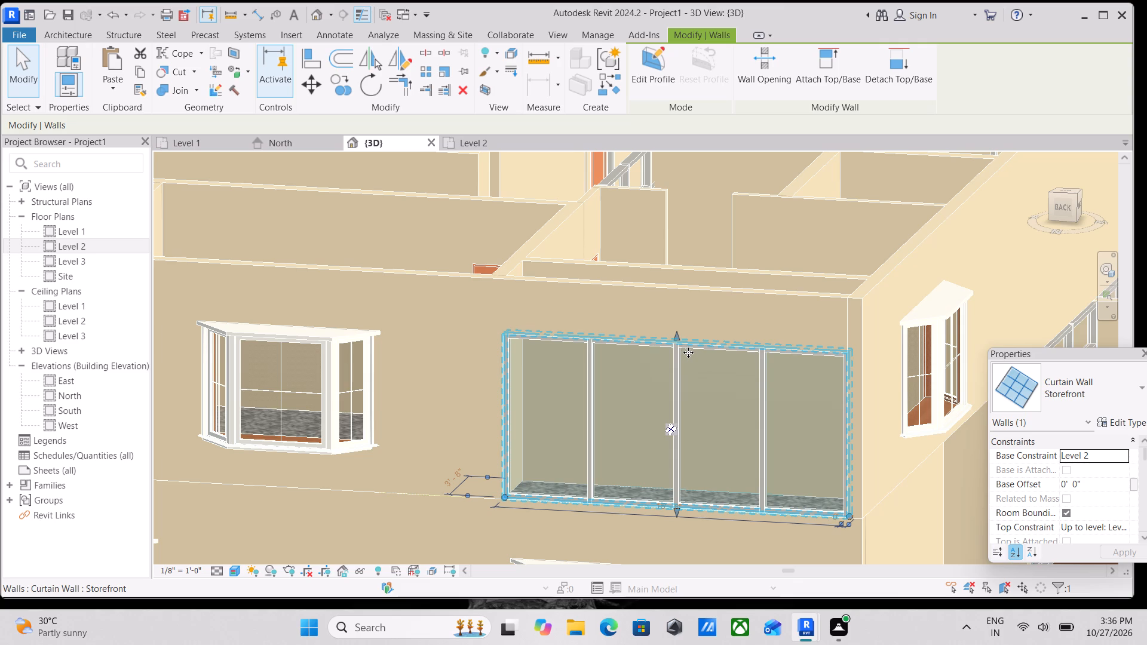
key("Escape")
Fine-tune the top of the north balcony's Storefront curtain wall, lowering it further and raising it partway back.
scroll(677, 348, "up", 1)
left_click(671, 343)
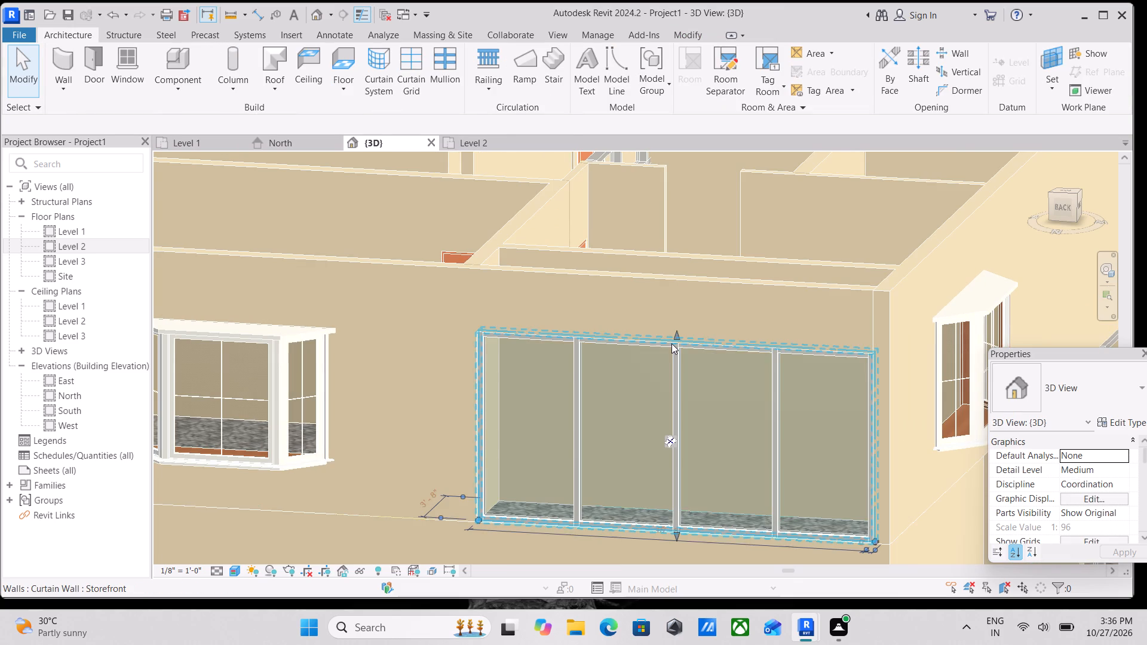
left_click_drag(674, 331, 675, 390)
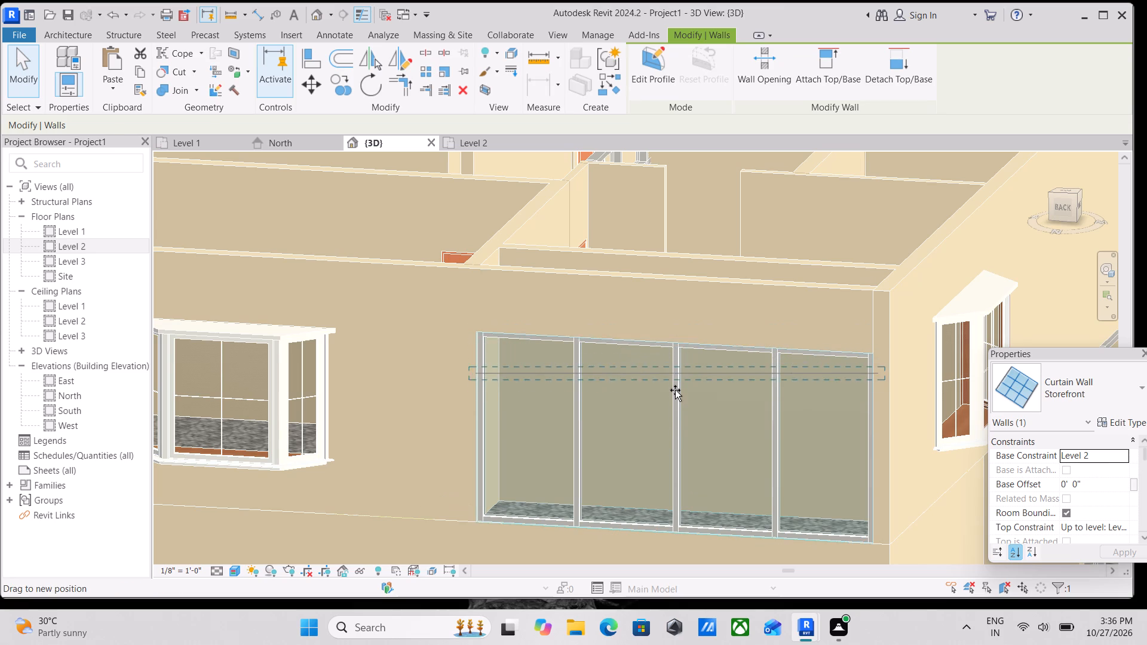
left_click_drag(675, 390, 681, 379)
key("Escape")
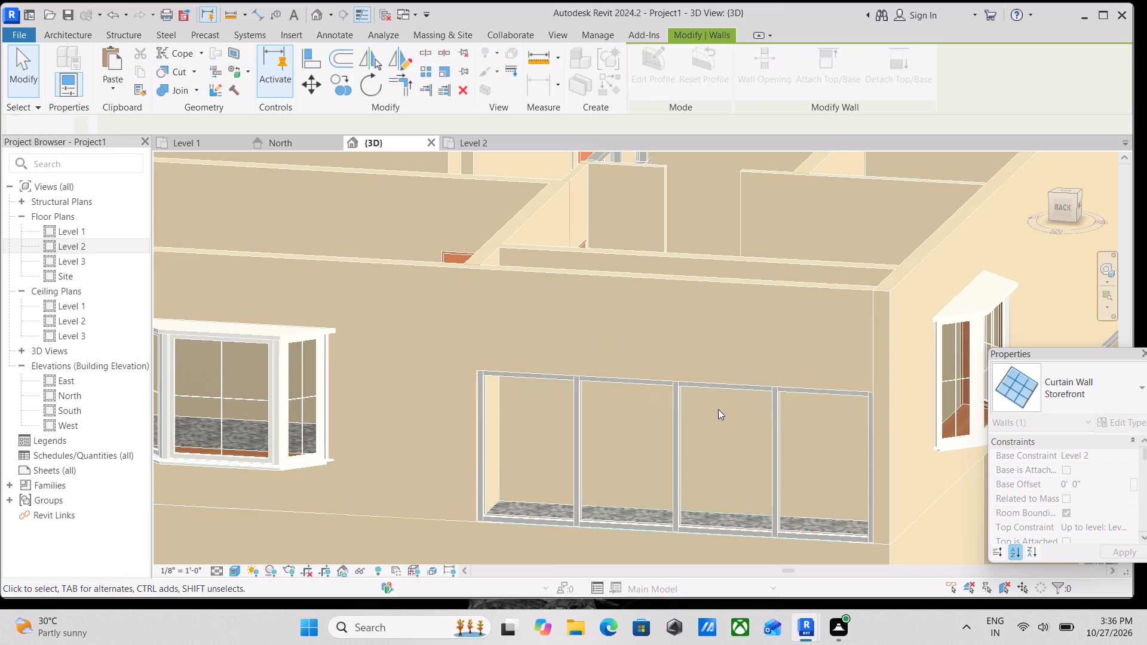
scroll(719, 411, "down", 4)
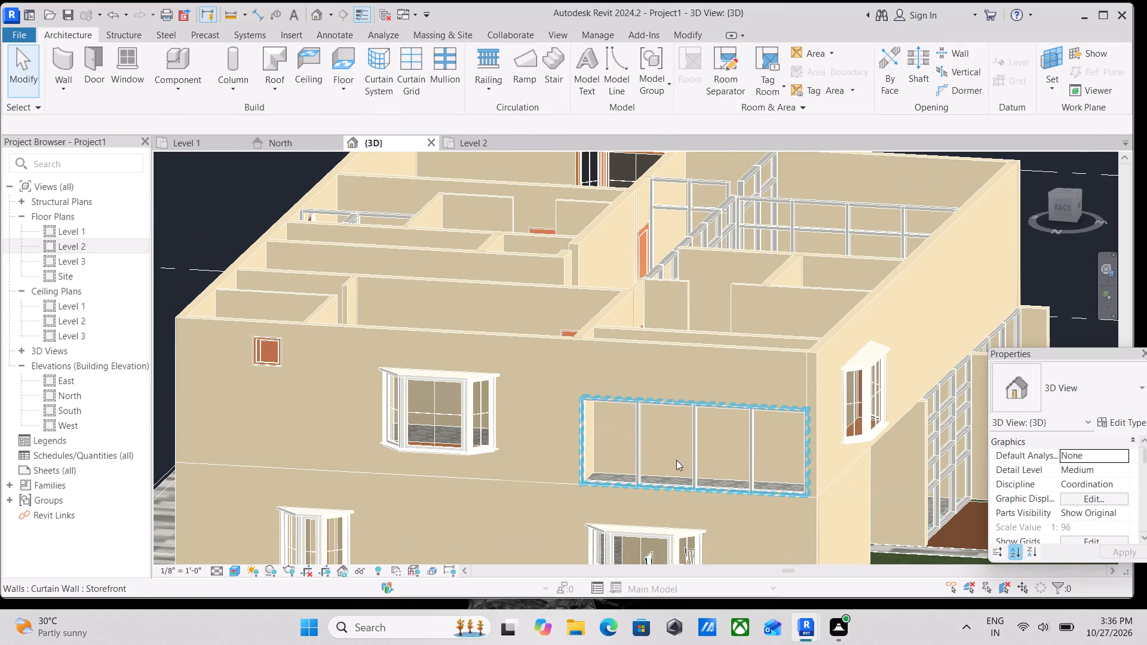
left_click(799, 457)
scroll(800, 458, "up", 6)
scroll(778, 450, "down", 3)
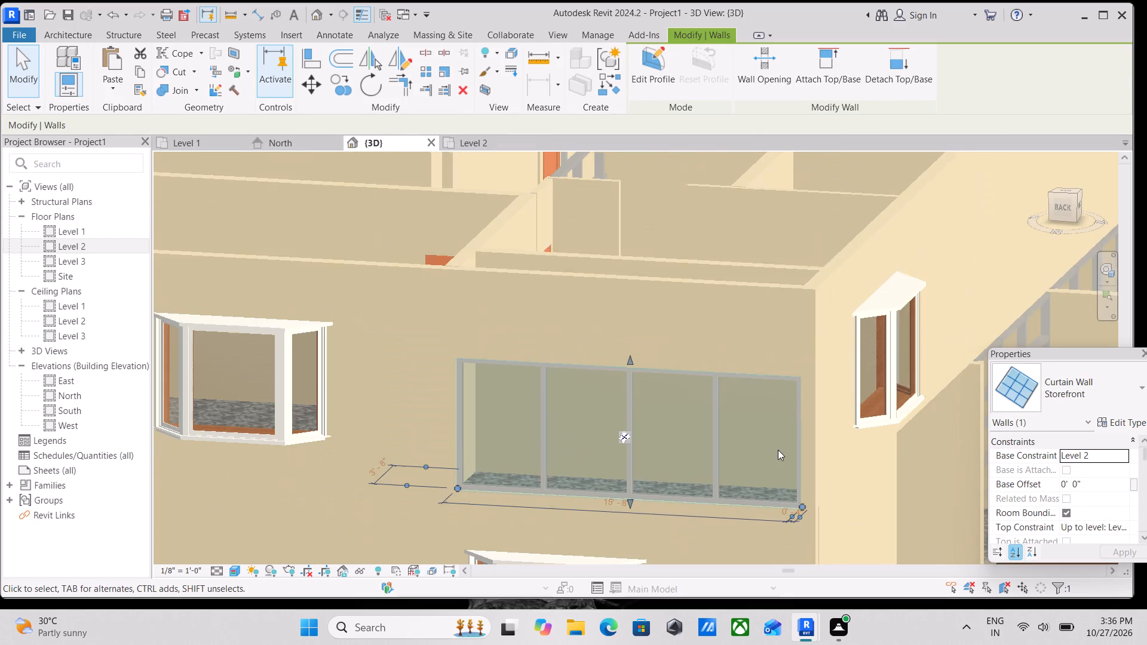
left_click_drag(628, 359, 630, 342)
key("Escape")
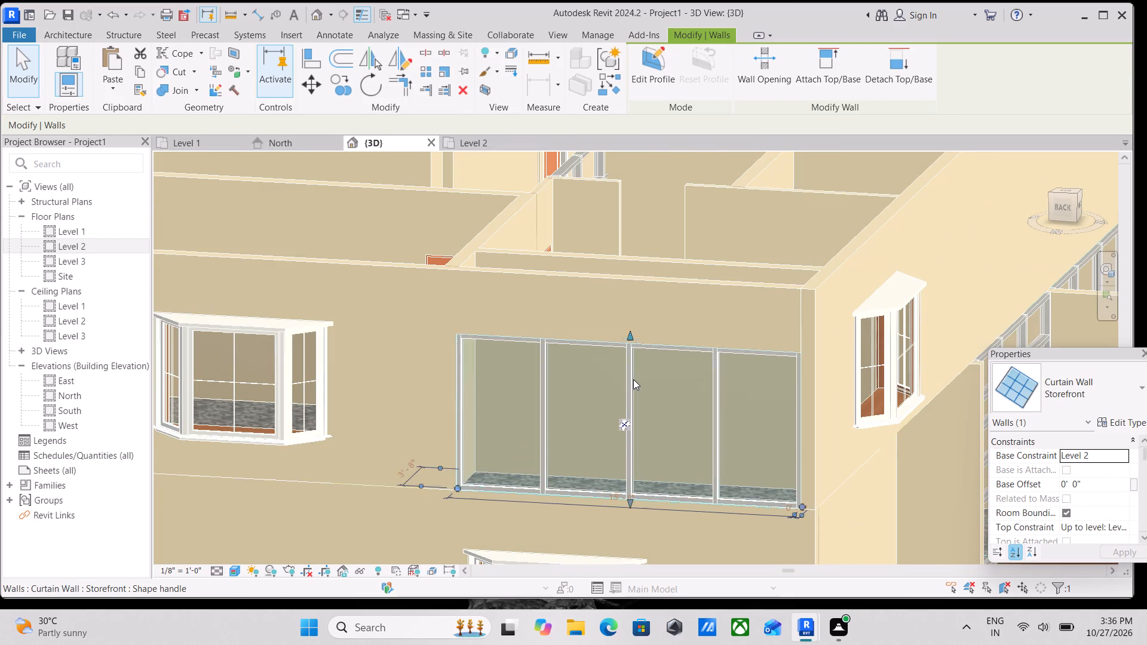
Place a 36" x 80" Door-Interior-Single-1_Panel-Wood door in the Level 2 wall between the northwest bedroom and the north balcony.
scroll(633, 379, "down", 5)
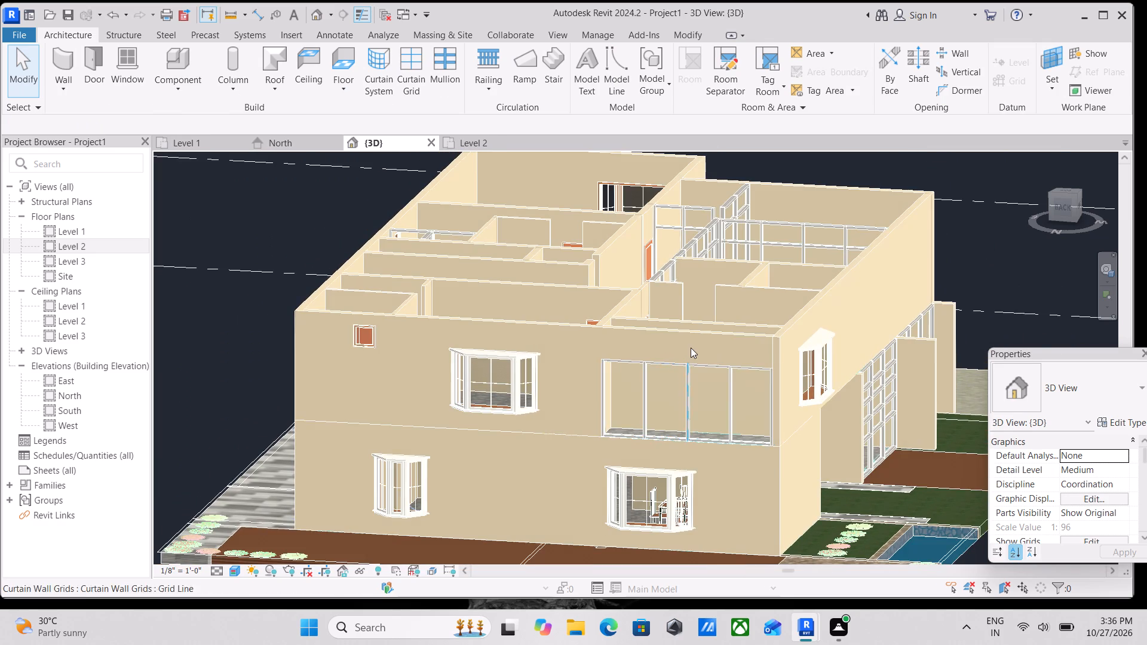
scroll(691, 348, "up", 3)
middle_click_drag(692, 347, 740, 346, "shift")
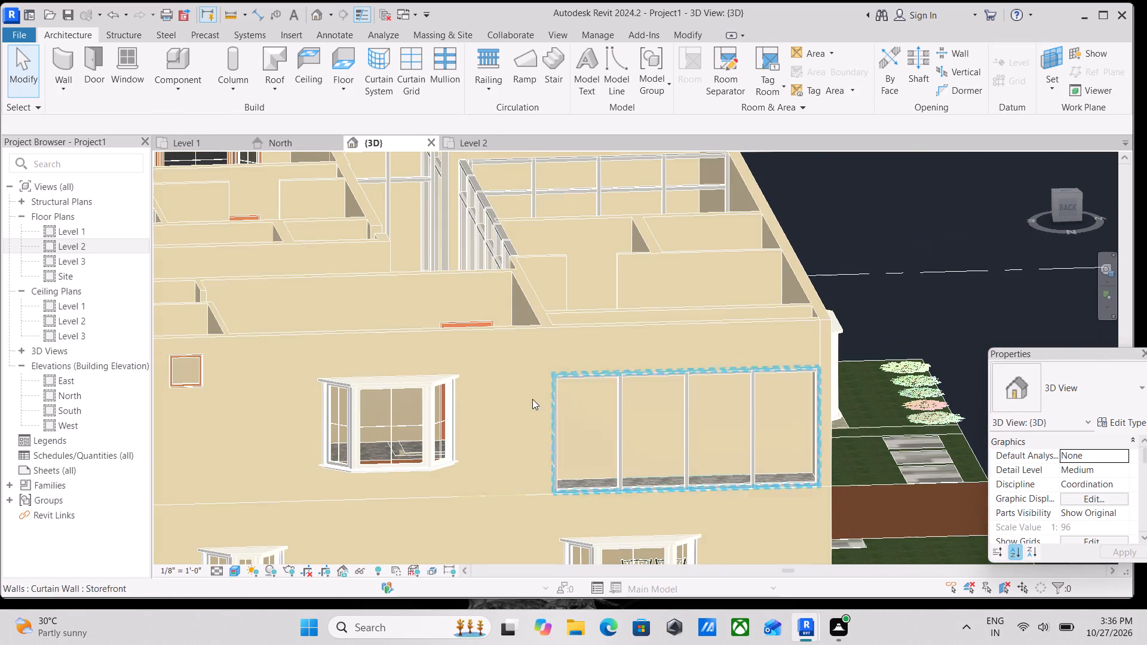
middle_click_drag(532, 399, 431, 388, "shift")
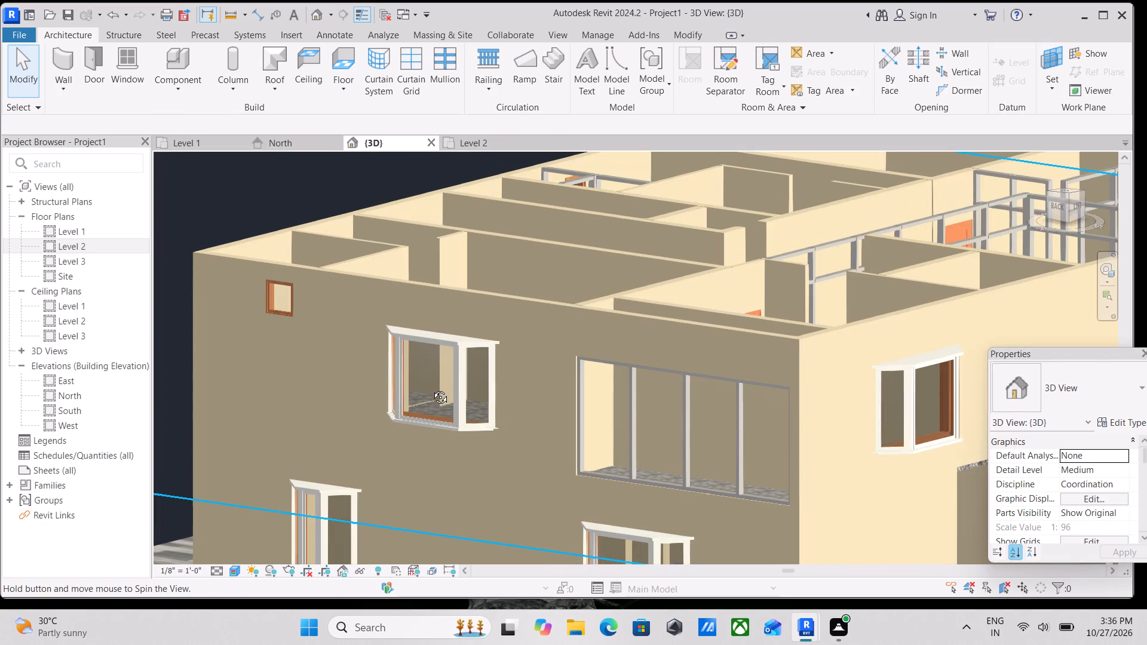
middle_click_drag(431, 388, 432, 388, "shift")
middle_click_drag(820, 398, 615, 456, "shift")
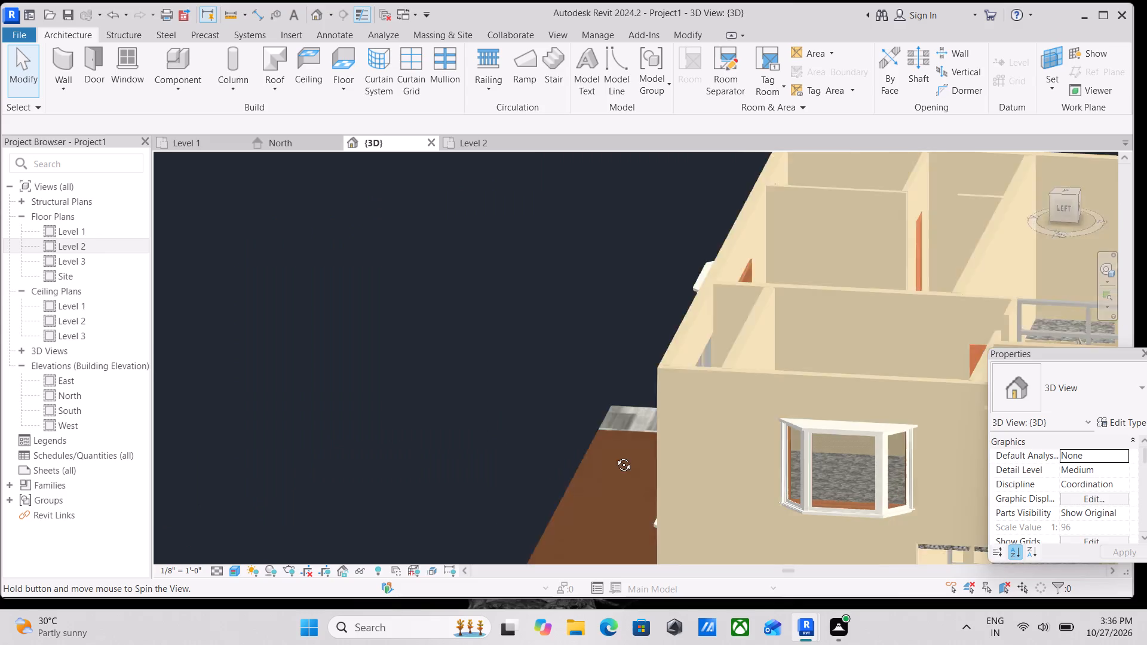
middle_click_drag(615, 456, 507, 573, "shift")
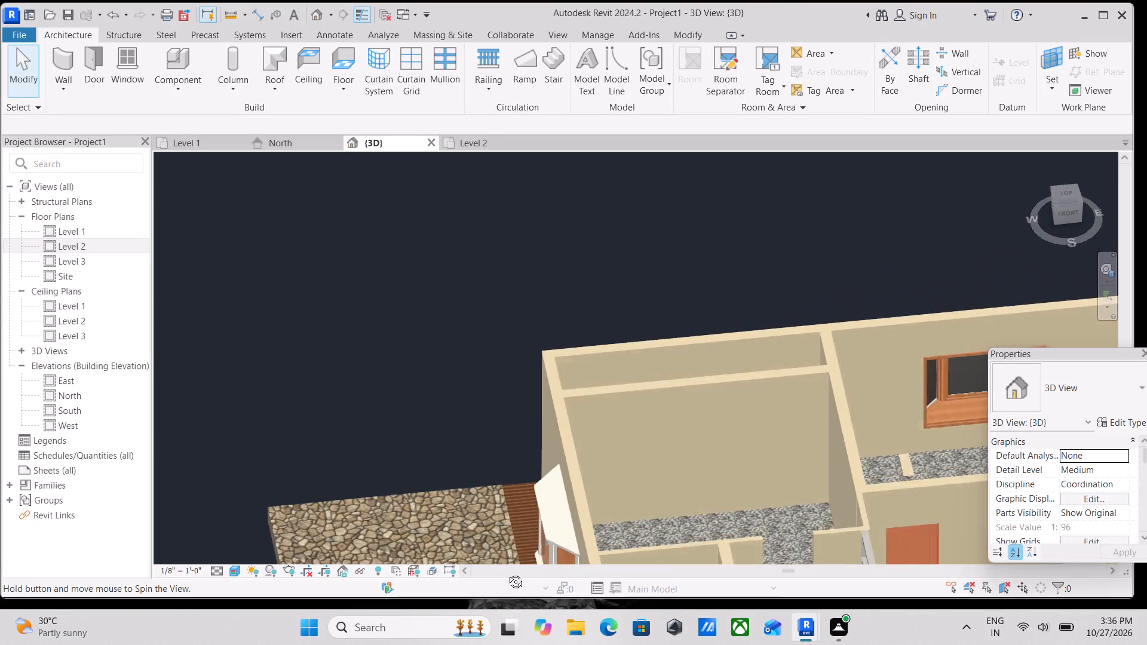
middle_click_drag(507, 573, 506, 577, "shift")
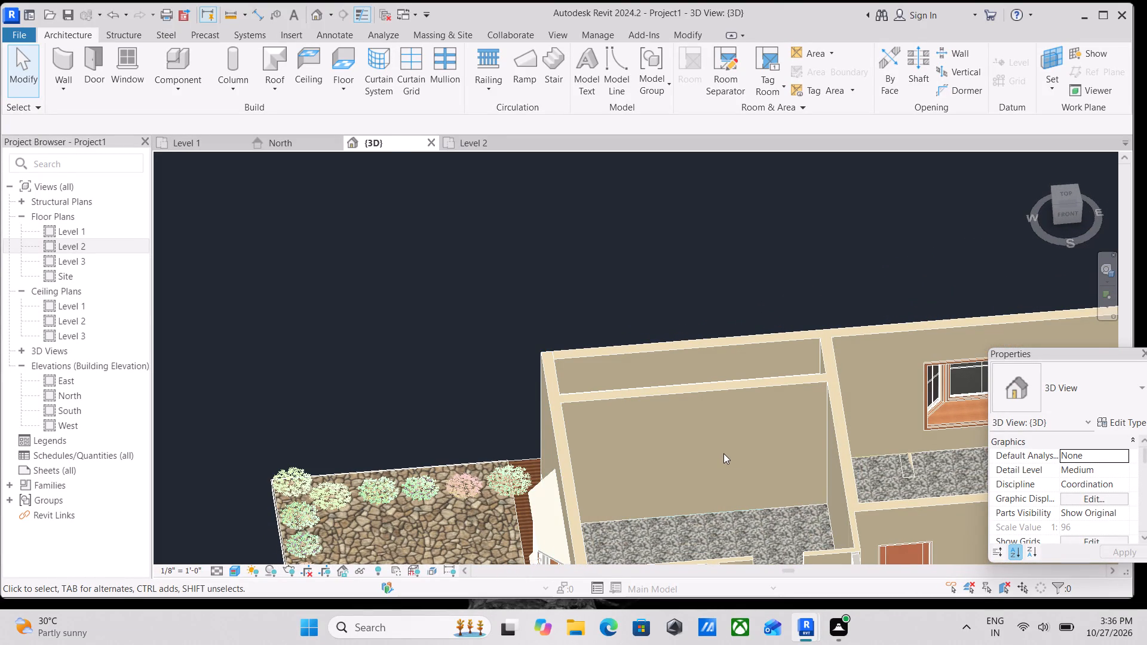
scroll(783, 482, "down", 1)
middle_click_drag(783, 480, 816, 381, "shift")
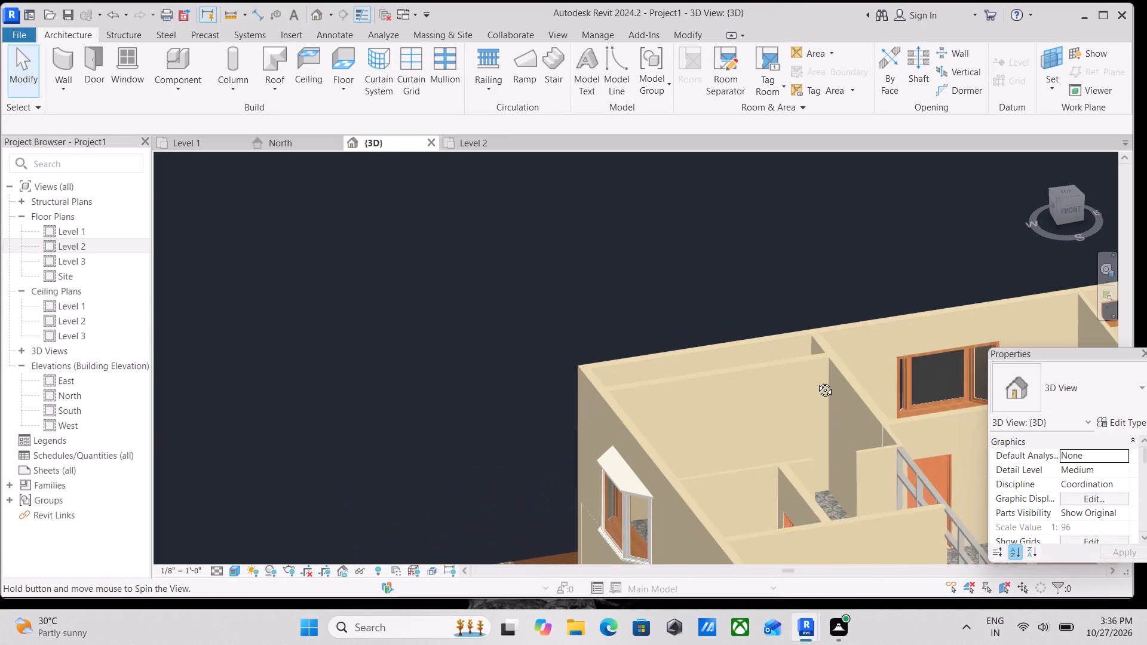
middle_click_drag(816, 381, 839, 455, "shift")
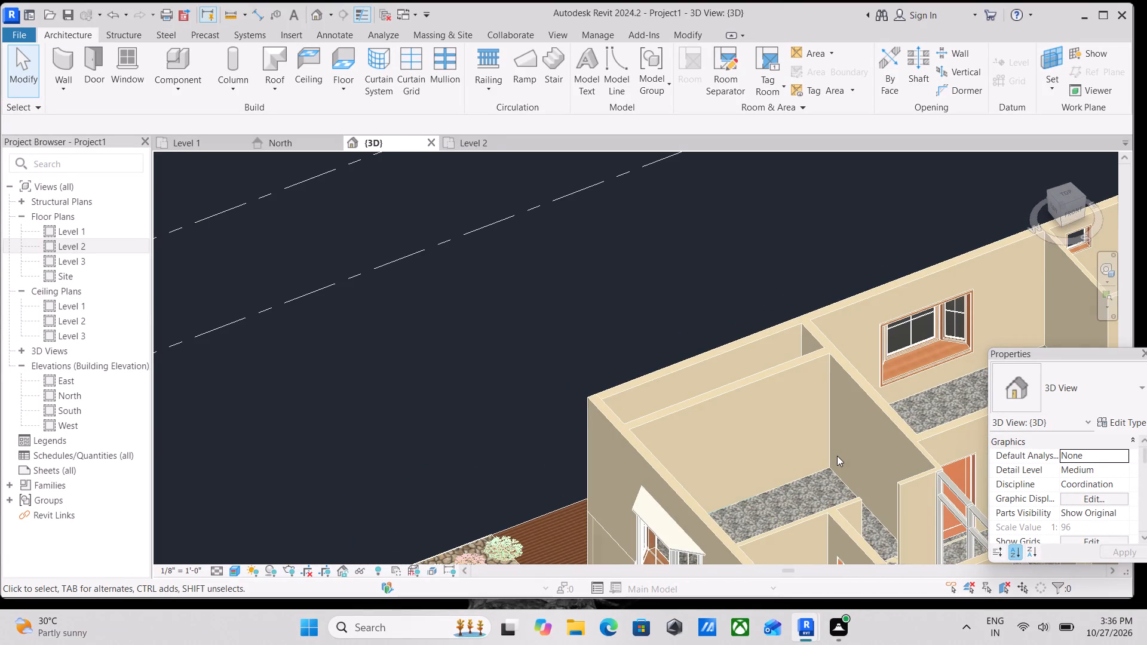
type("DR")
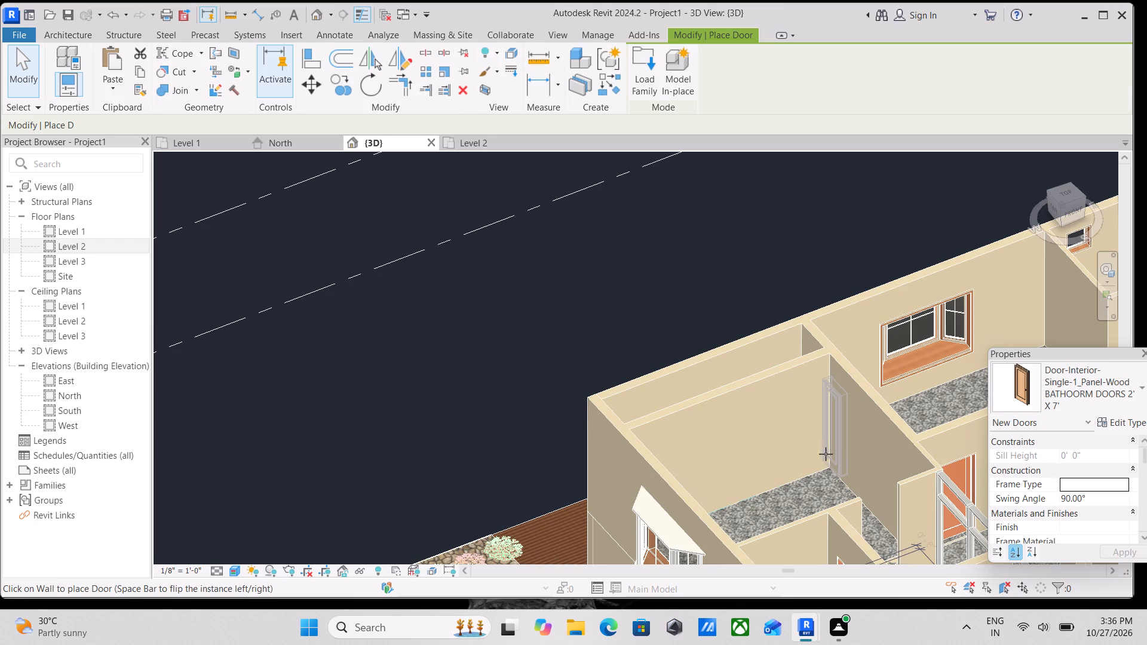
left_click(1117, 383)
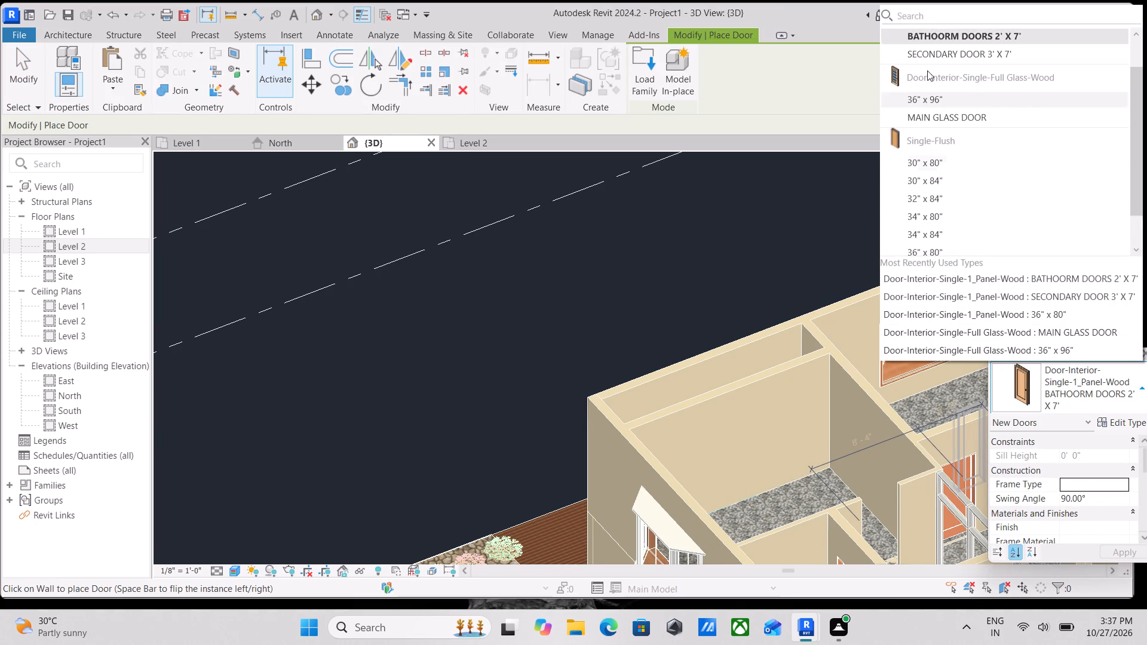
scroll(922, 60, "up", 1)
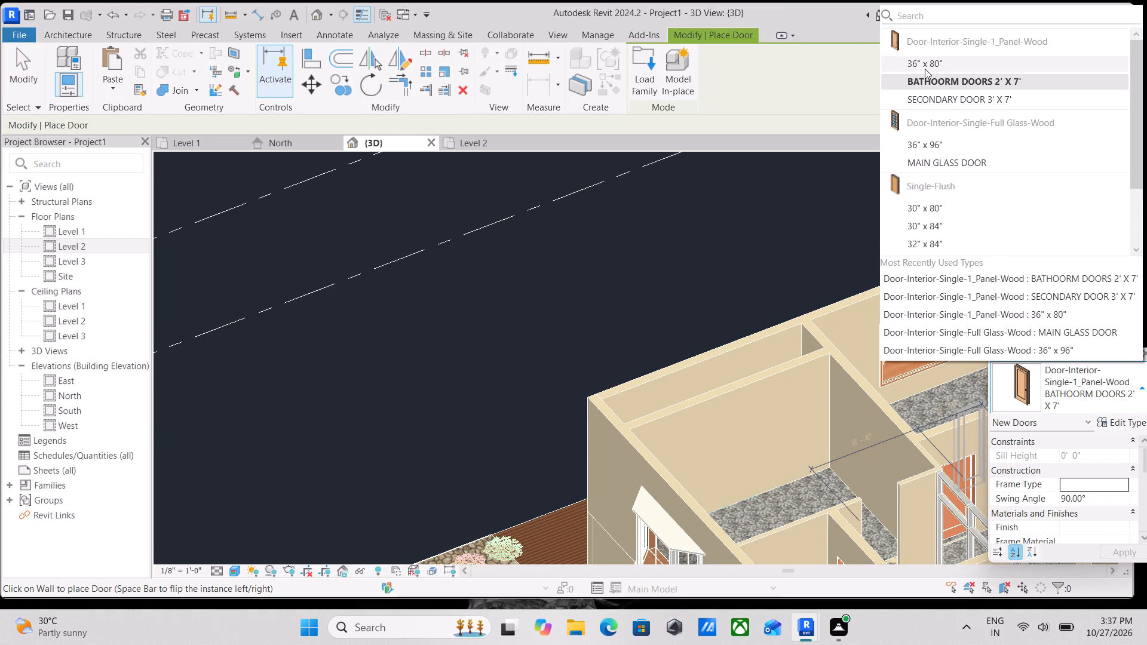
left_click(925, 68)
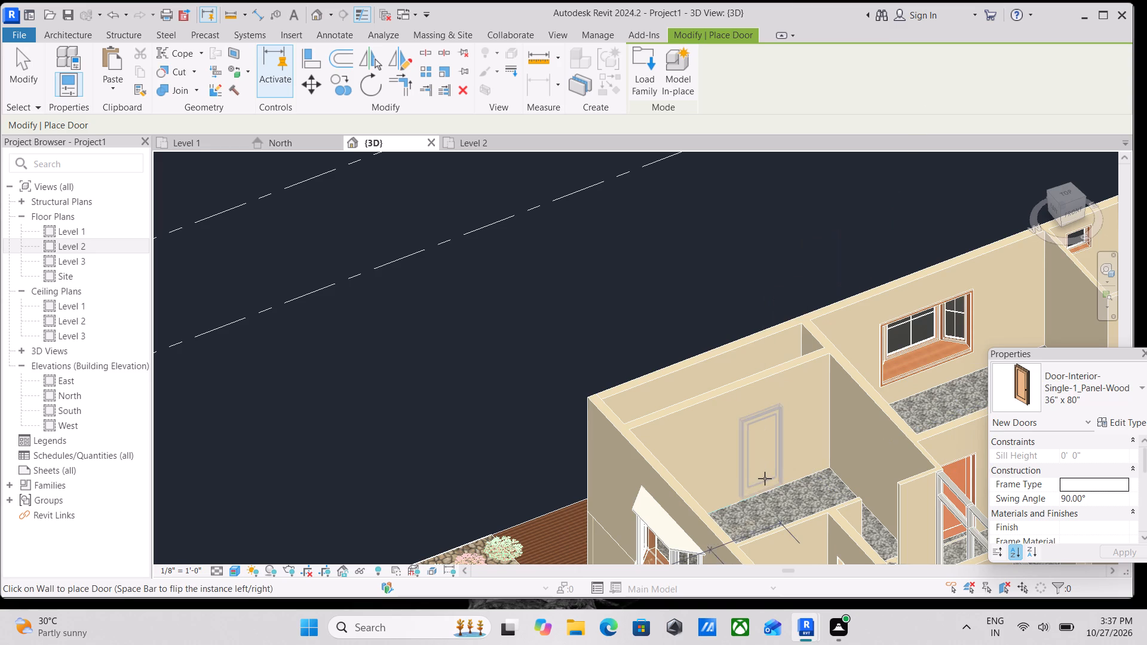
scroll(746, 459, "up", 3)
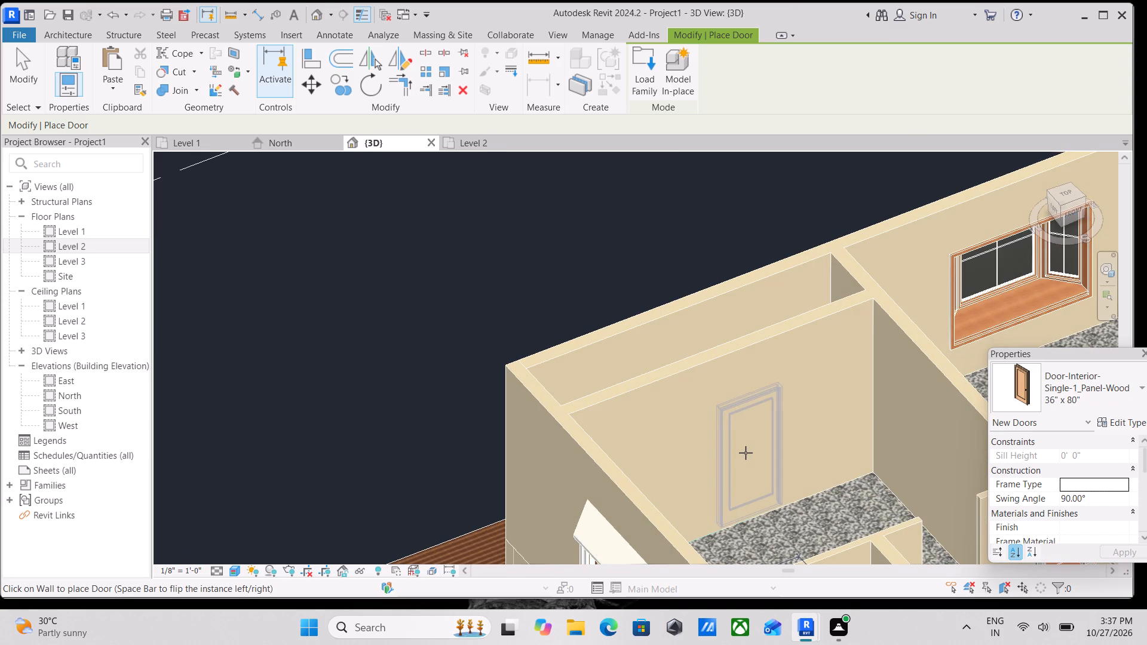
left_click(746, 453)
scroll(775, 382, "down", 3)
key("Escape")
scroll(777, 377, "down", 5)
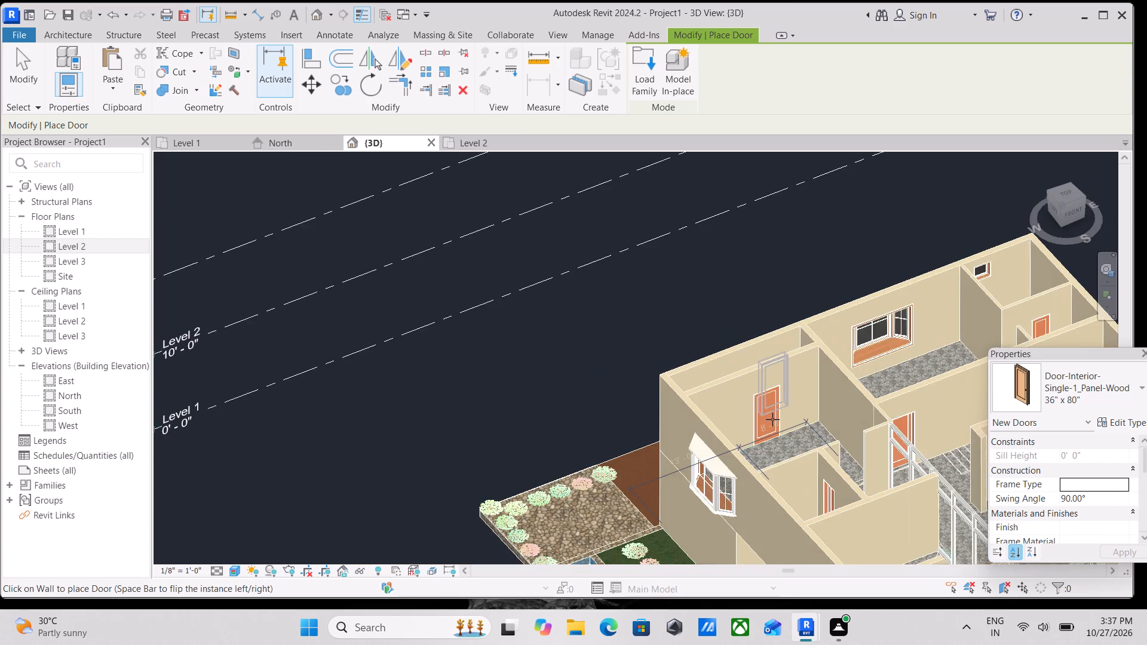
key("Escape")
Examine the north facade in 3D, checking the new balcony door behind the storefront glazing and the surrounding bay windows.
scroll(771, 432, "down", 6)
middle_click_drag(768, 430, 1082, 294, "shift")
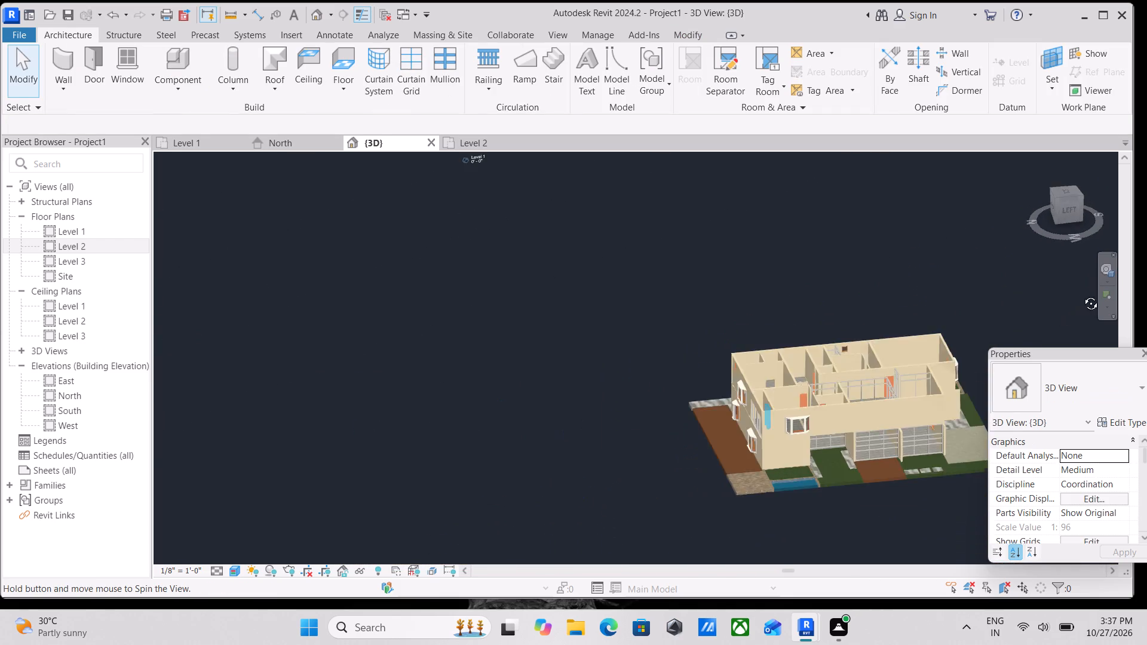
middle_click_drag(1082, 294, 1105, 278, "shift")
middle_click_drag(772, 425, 848, 435, "shift")
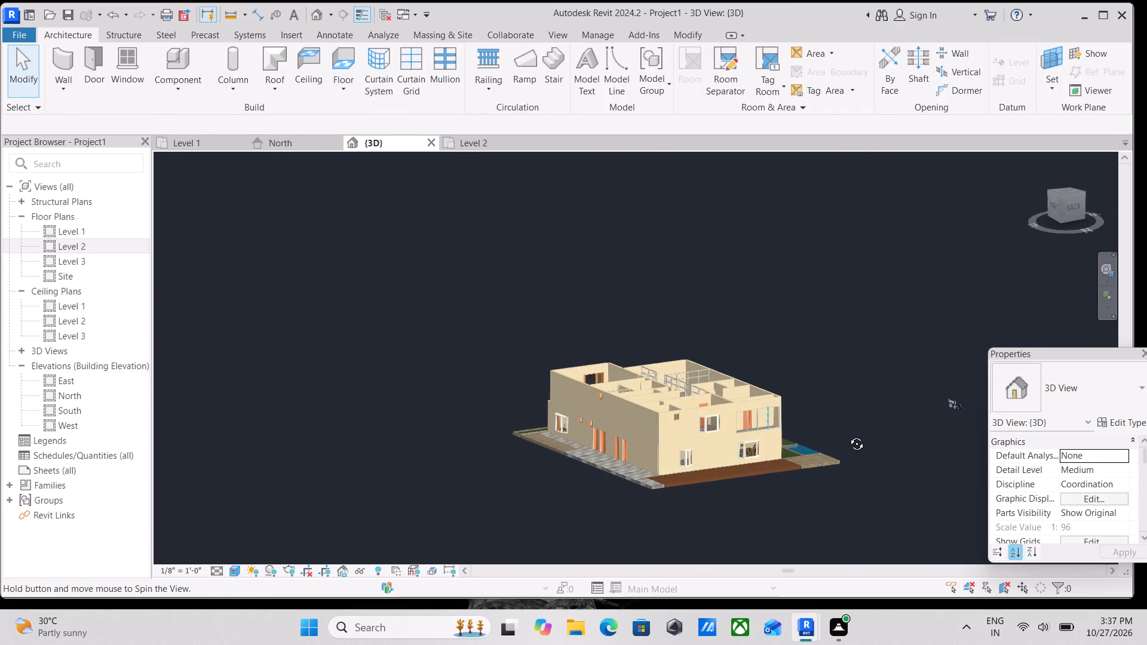
middle_click_drag(848, 435, 805, 435, "shift")
scroll(805, 435, "up", 10)
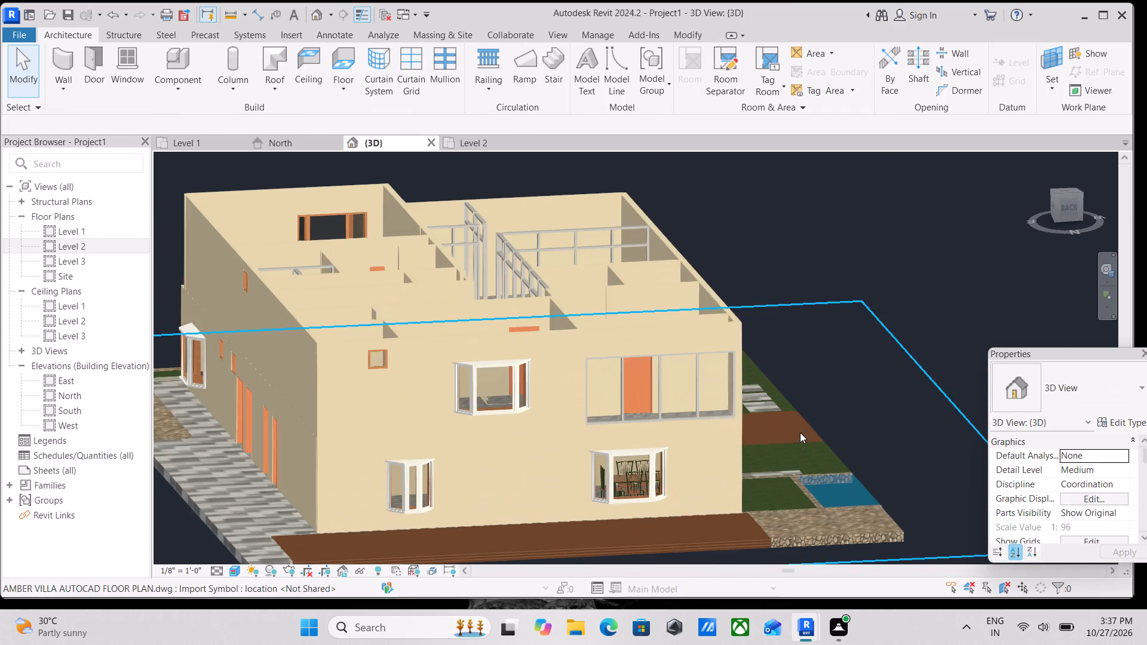
scroll(800, 432, "up", 2)
key("Escape")
key("Escape")
scroll(753, 355, "up", 3)
scroll(672, 360, "down", 4)
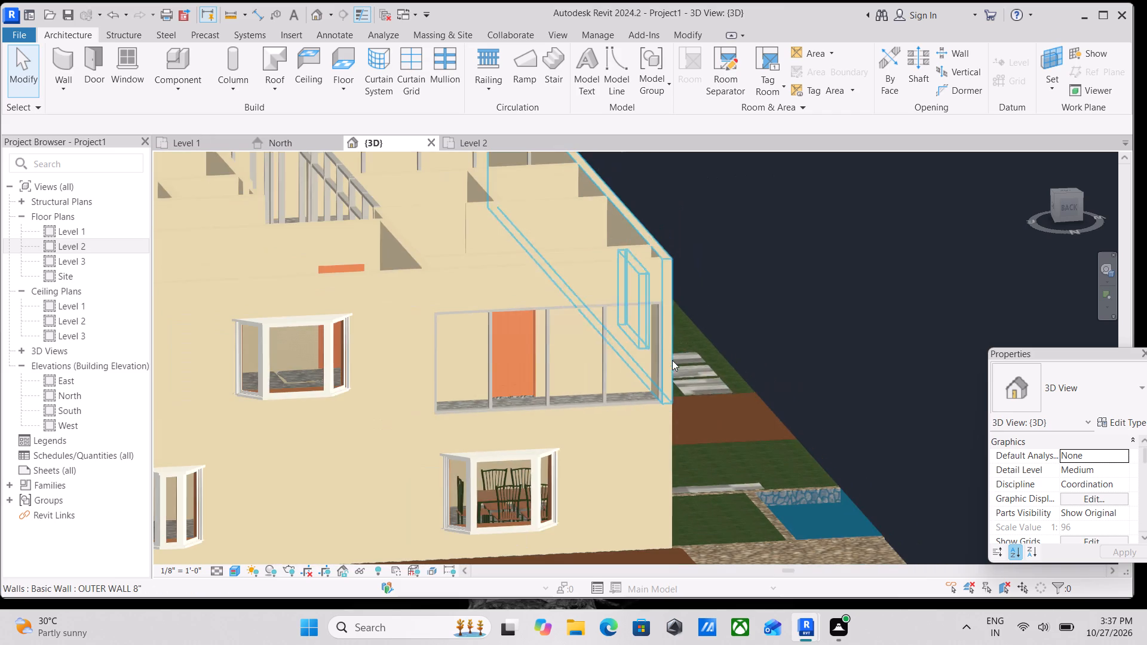
Examine the villa in 3D from all sides, checking the facade windows, doors and Level 2 interior walls.
key("Escape")
scroll(780, 351, "down", 4)
scroll(654, 403, "down", 2)
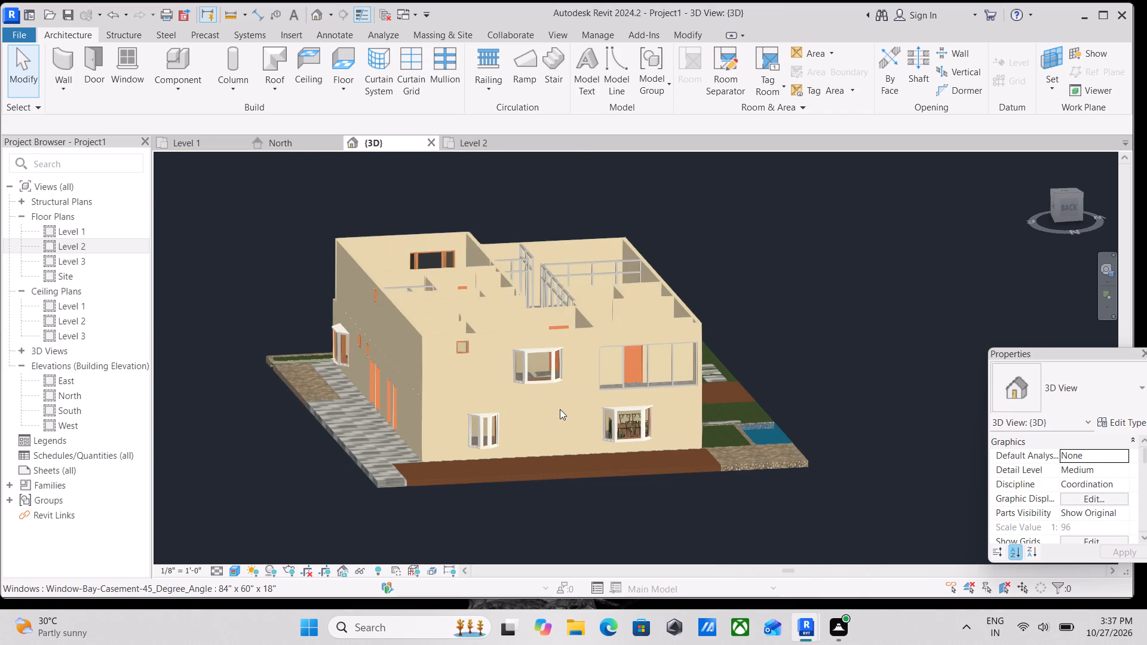
scroll(676, 375, "up", 3)
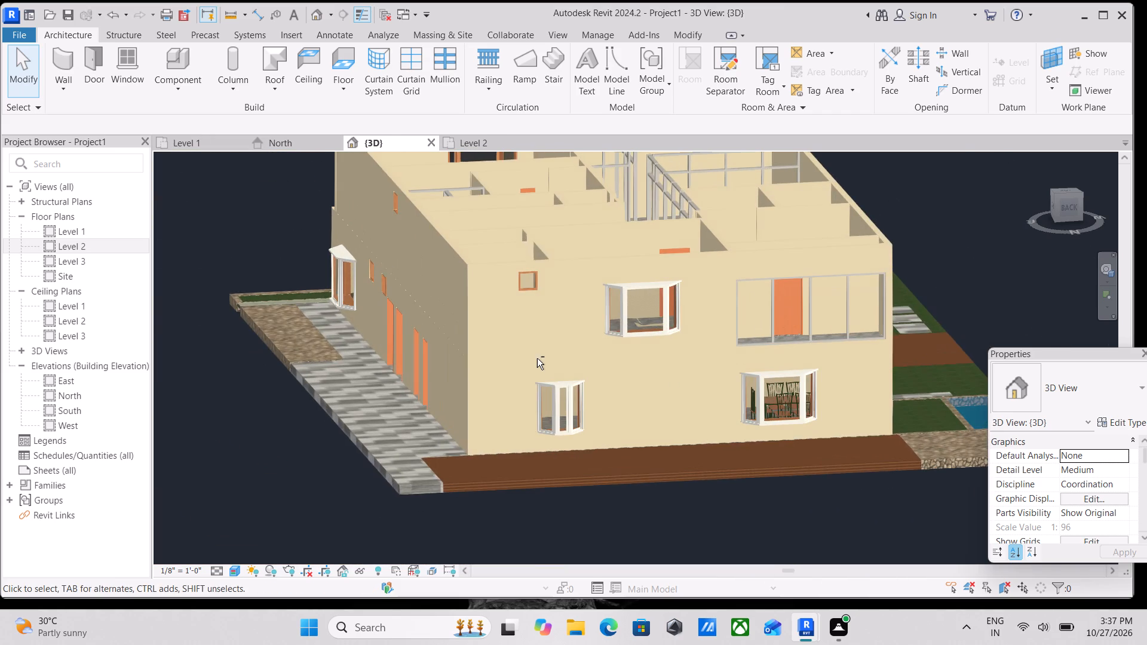
middle_click_drag(537, 358, 691, 376, "shift")
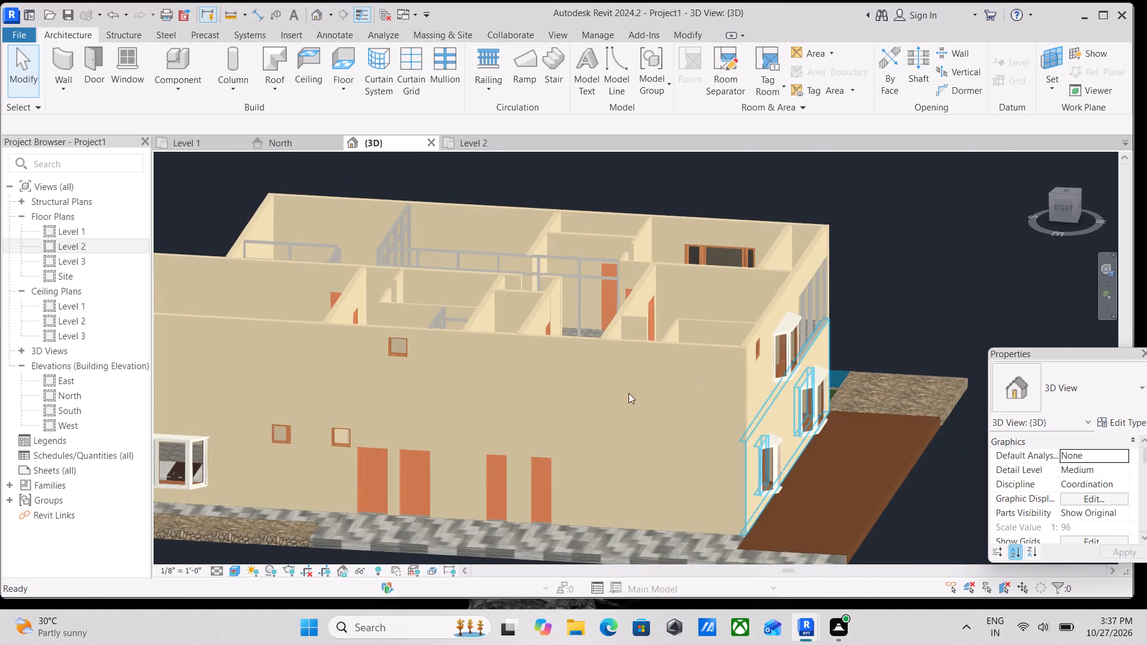
middle_click_drag(543, 384, 672, 409, "shift")
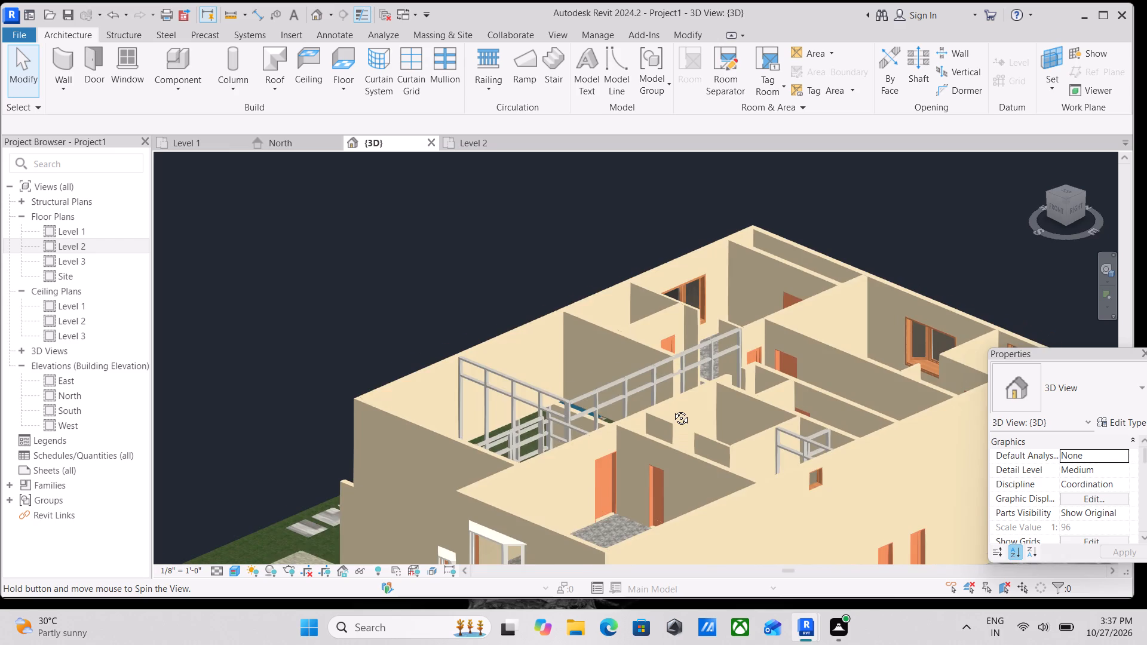
middle_click_drag(672, 409, 674, 371, "shift")
middle_click_drag(612, 456, 719, 449, "shift")
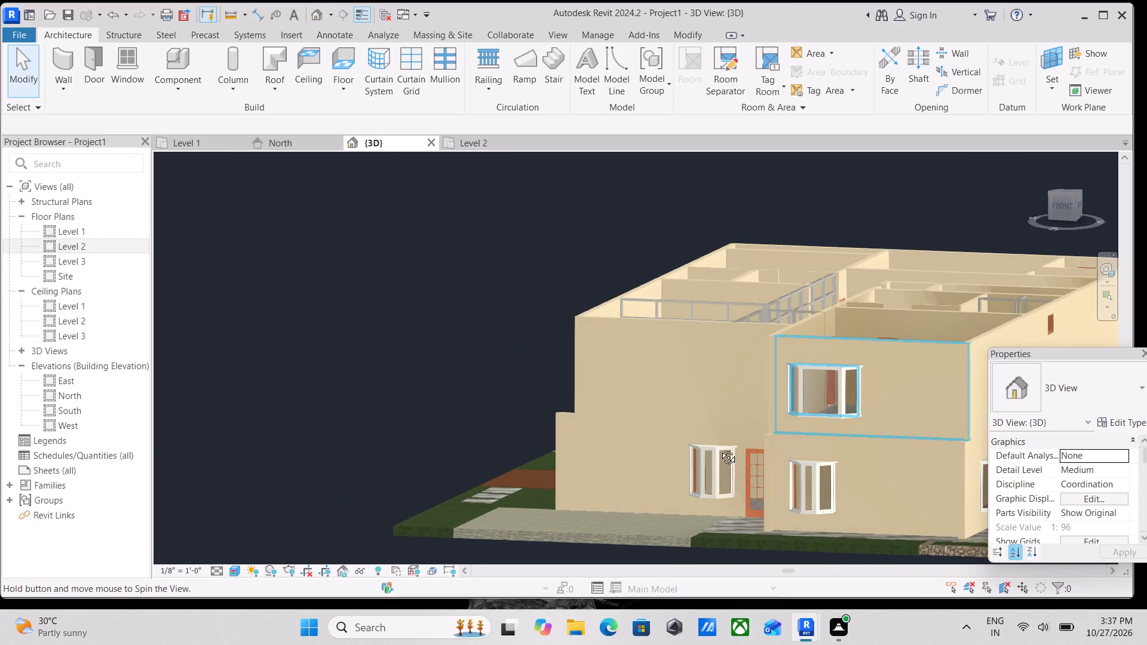
middle_click_drag(719, 449, 837, 444, "shift")
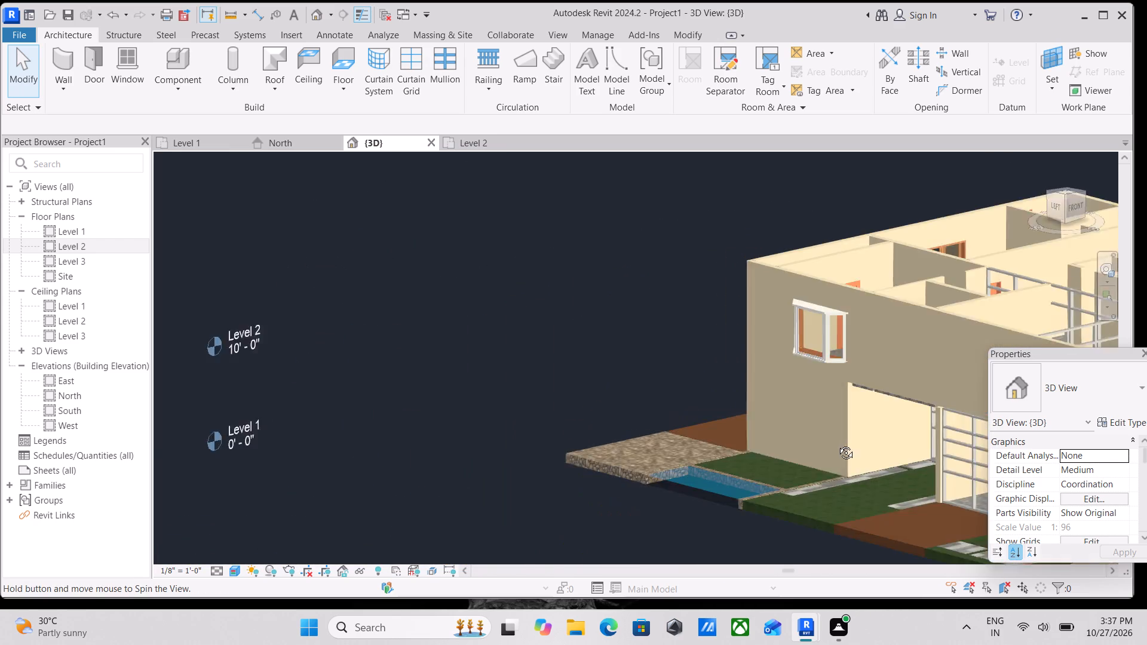
middle_click_drag(837, 444, 639, 531, "shift")
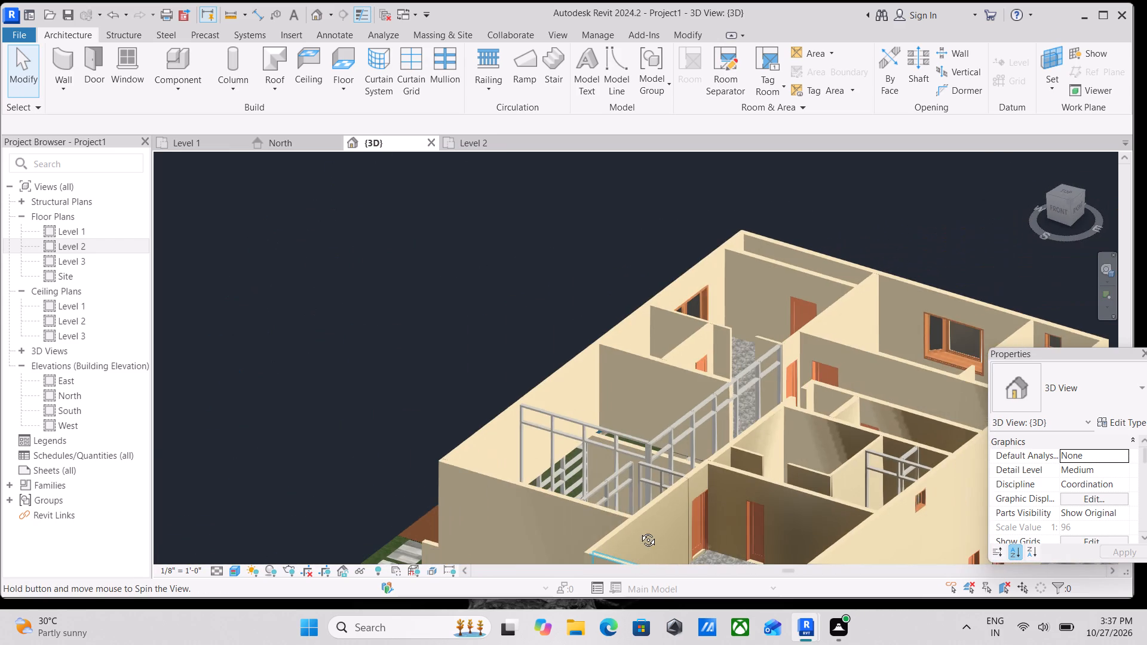
middle_click_drag(639, 531, 606, 421, "shift")
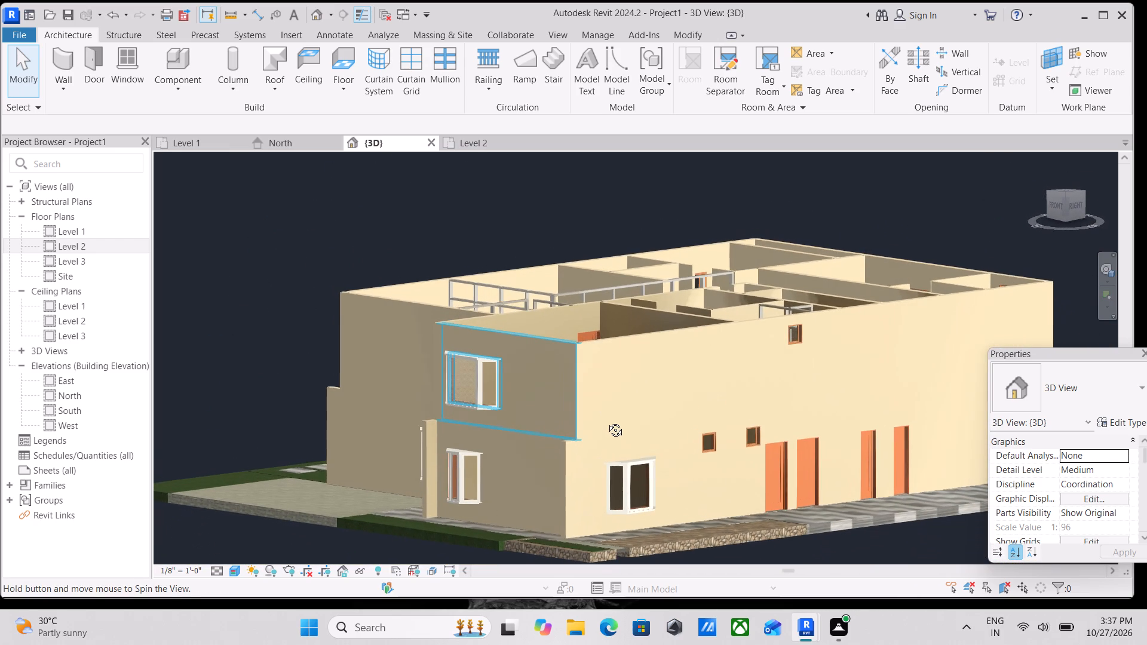
middle_click_drag(606, 421, 608, 422, "shift")
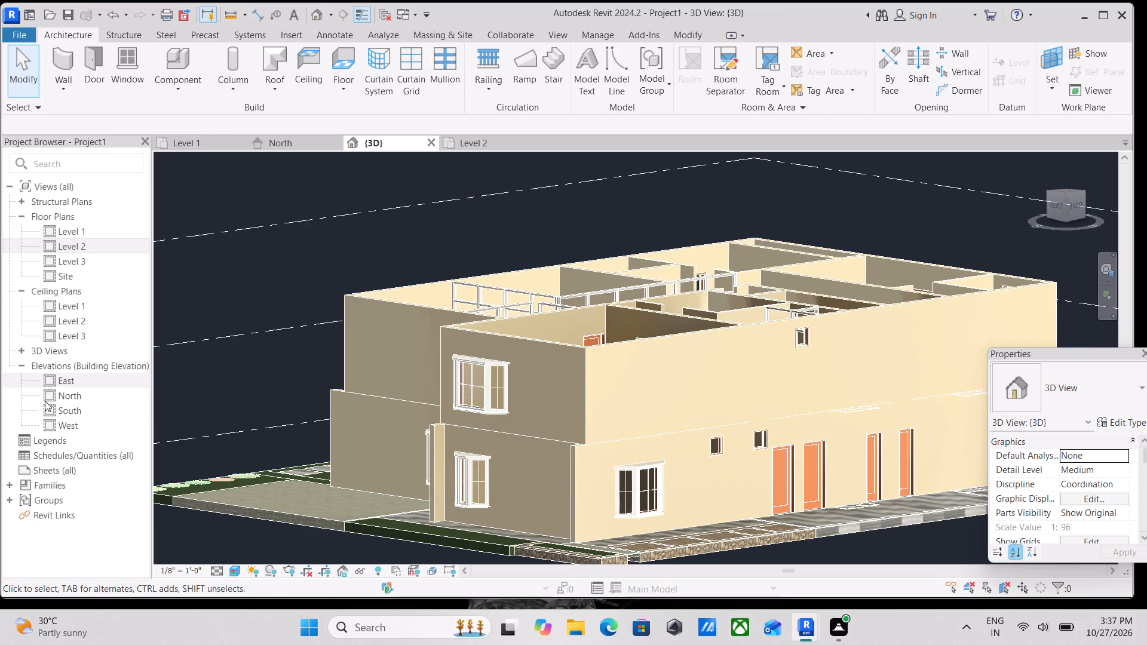
Open the North elevation and examine the facade against the Level 1, Level 2 and Level 3 lines.
double_click(55, 392)
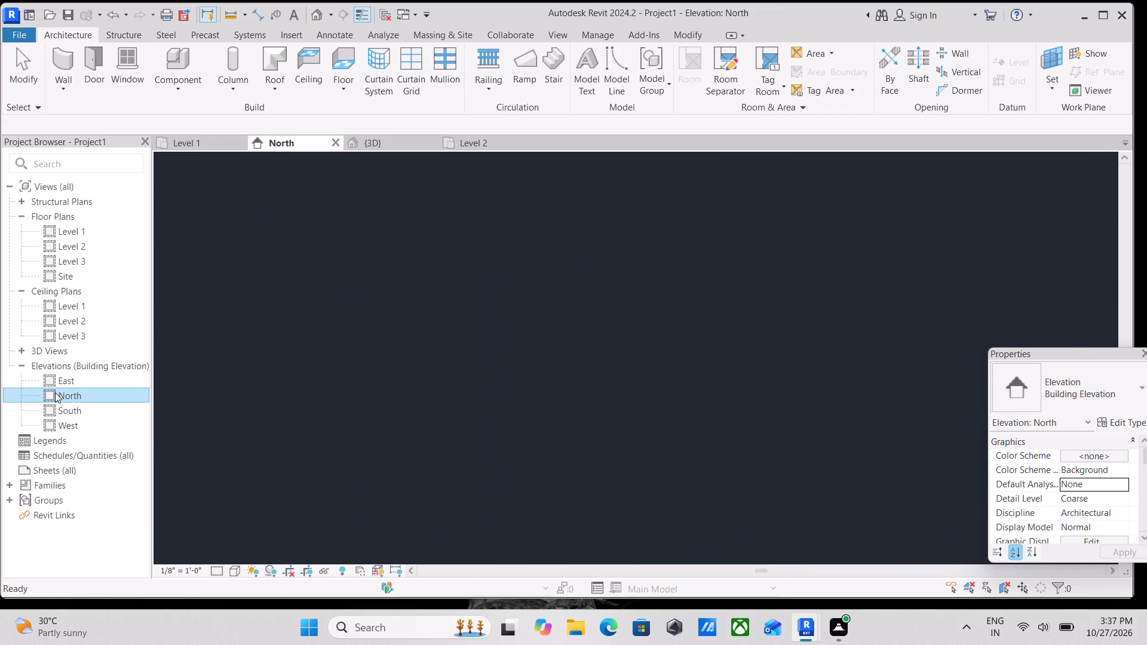
scroll(413, 227, "down", 2)
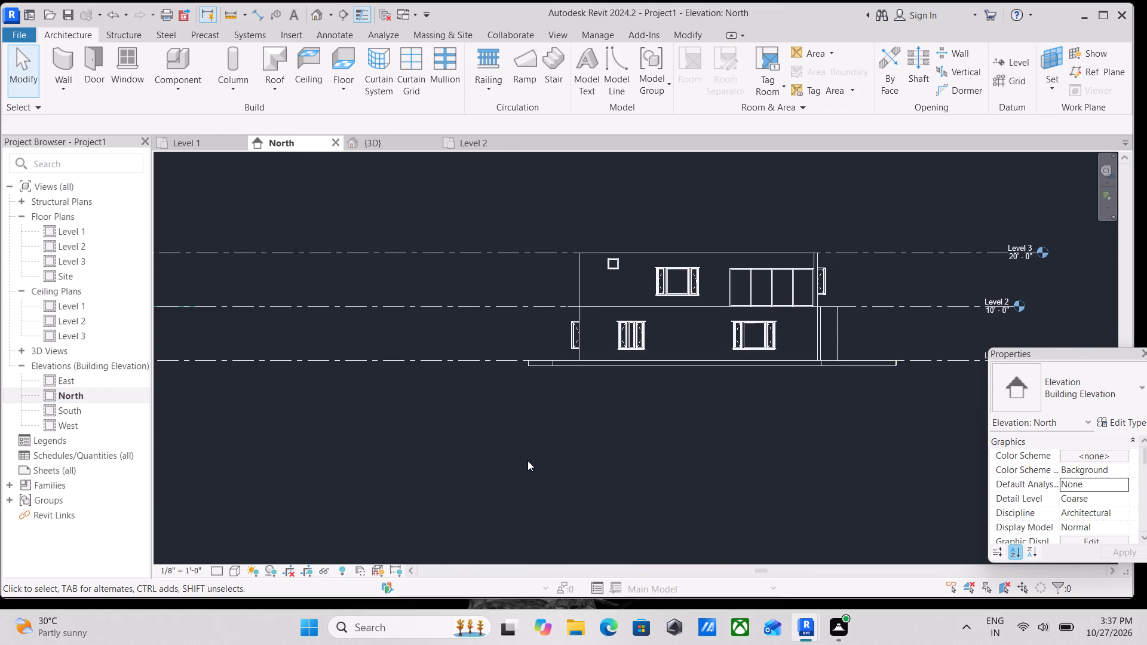
scroll(737, 377, "up", 2)
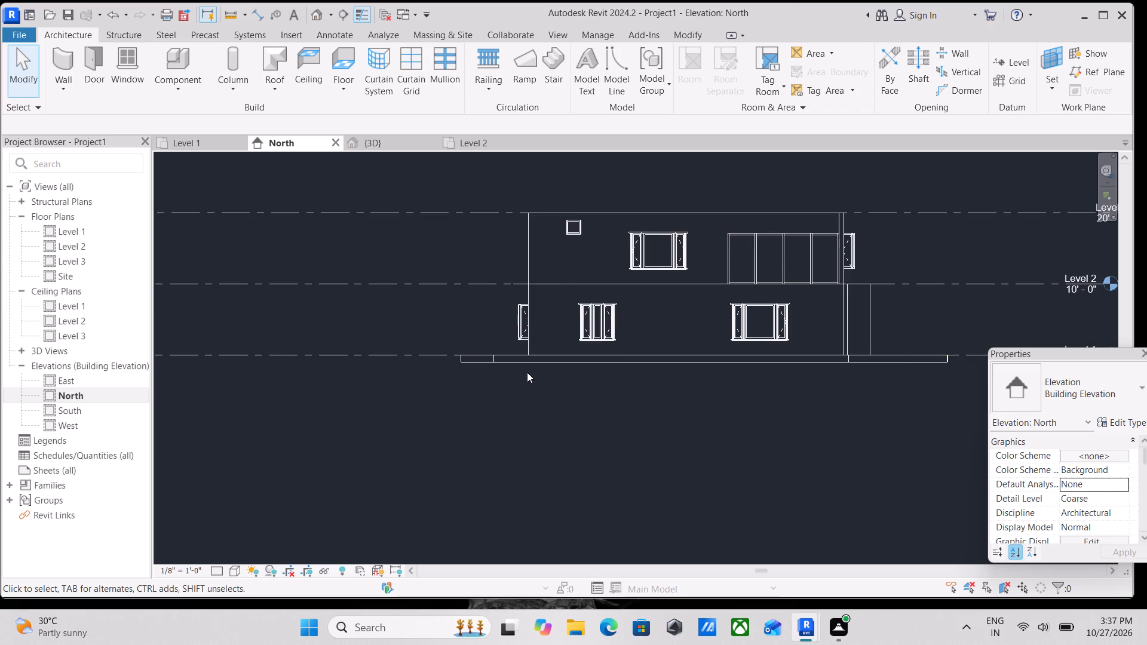
middle_click_drag(527, 372, 431, 515)
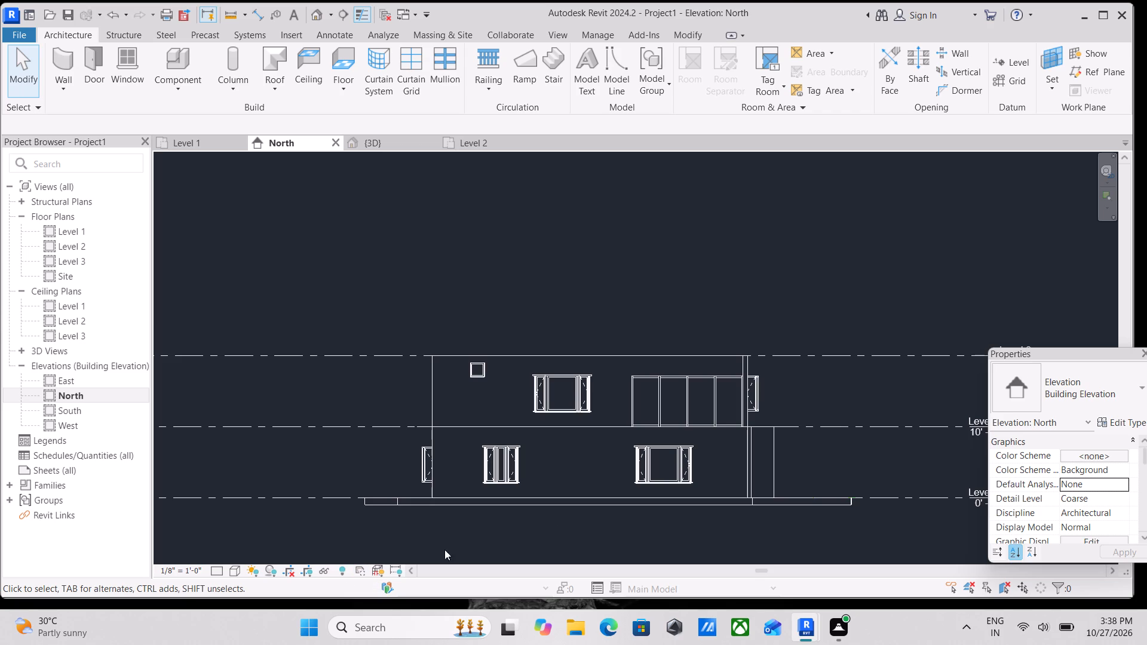
scroll(520, 388, "up", 3)
key("Escape")
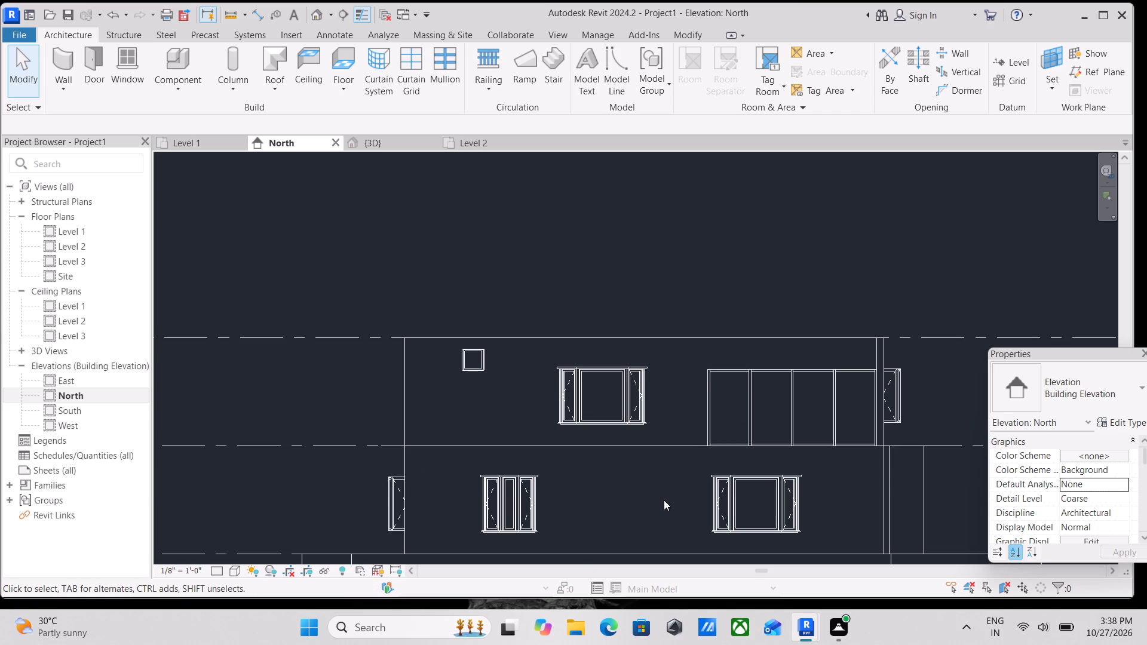
scroll(661, 494, "down", 1)
scroll(645, 545, "down", 2)
middle_click_drag(634, 523, 628, 538, "shift")
scroll(614, 525, "down", 1)
middle_click_drag(609, 514, 566, 377)
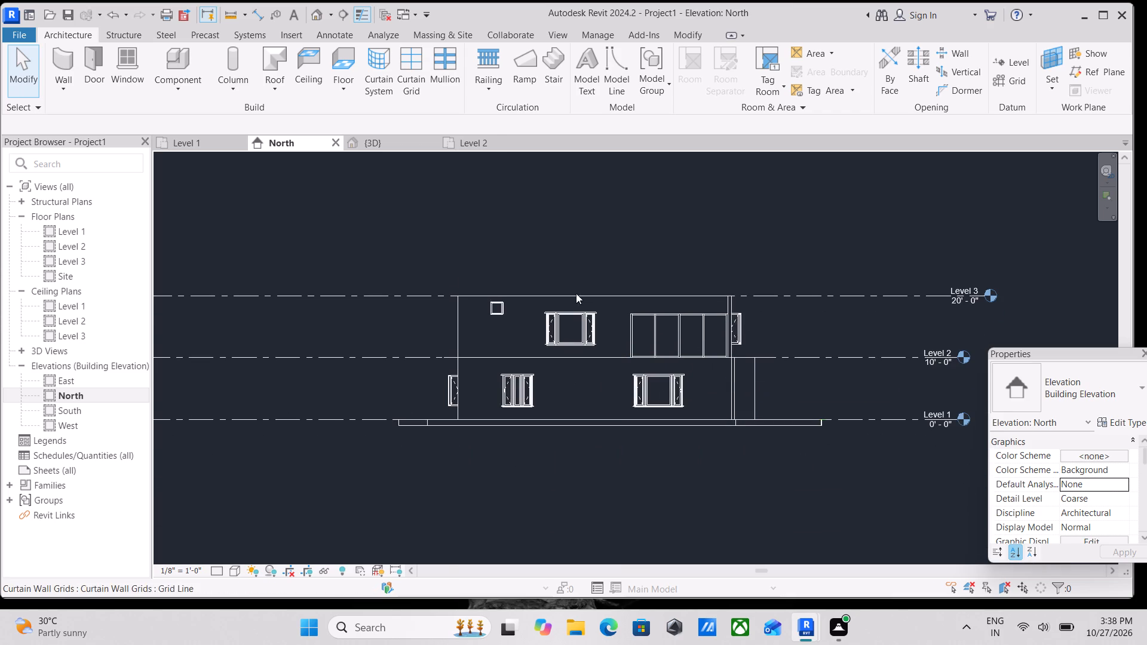
middle_click_drag(447, 272, 510, 335)
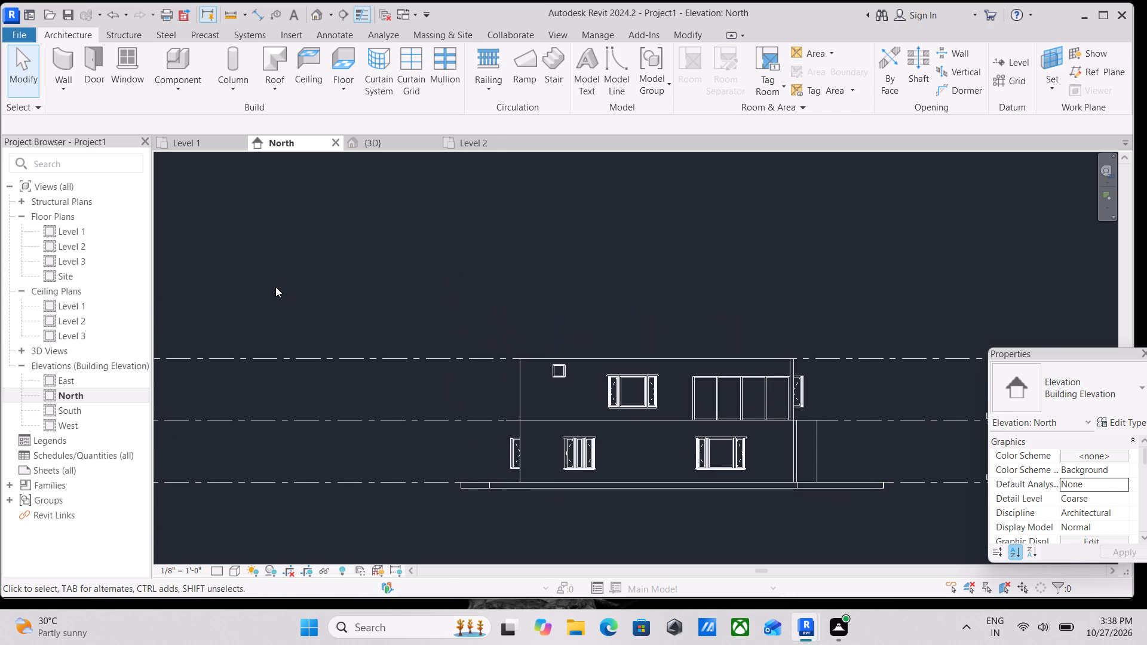
Add a new level with its plan view 1' above Level 3 by picking the Level 3 line with a 1' offset.
type("LL")
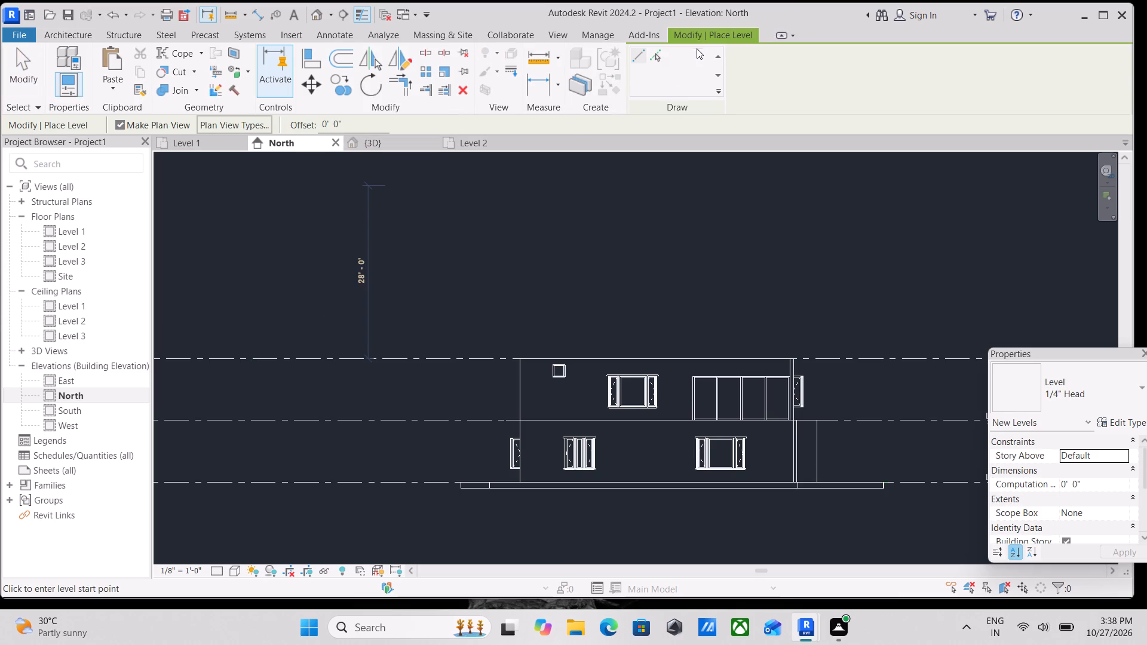
left_click(654, 58)
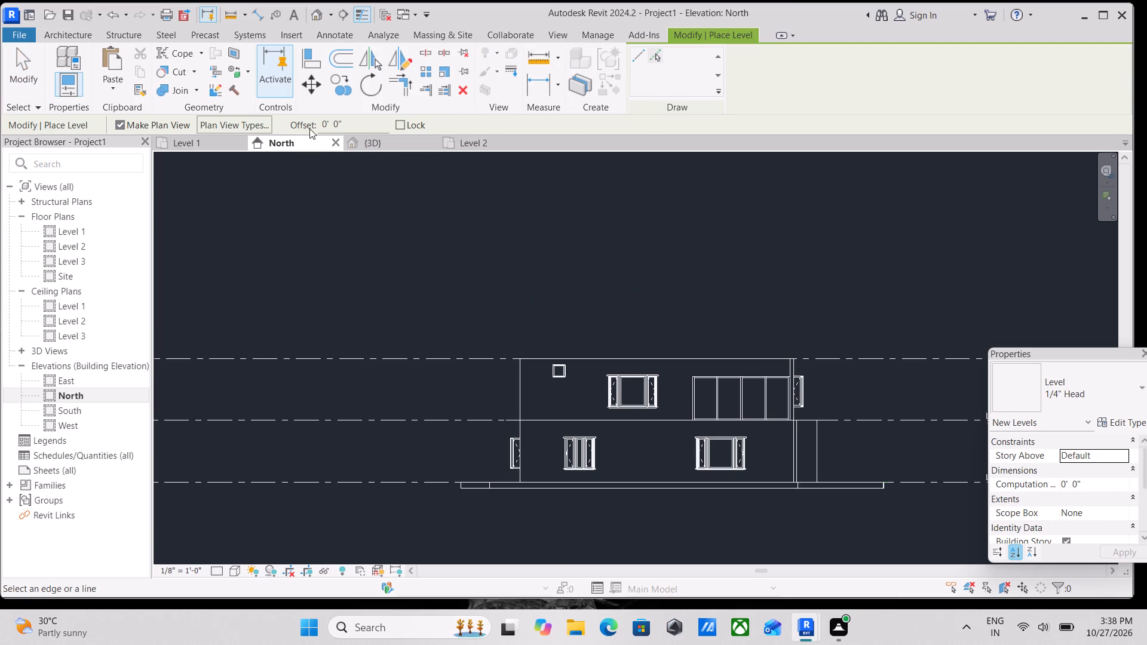
left_click_drag(360, 126, 259, 125)
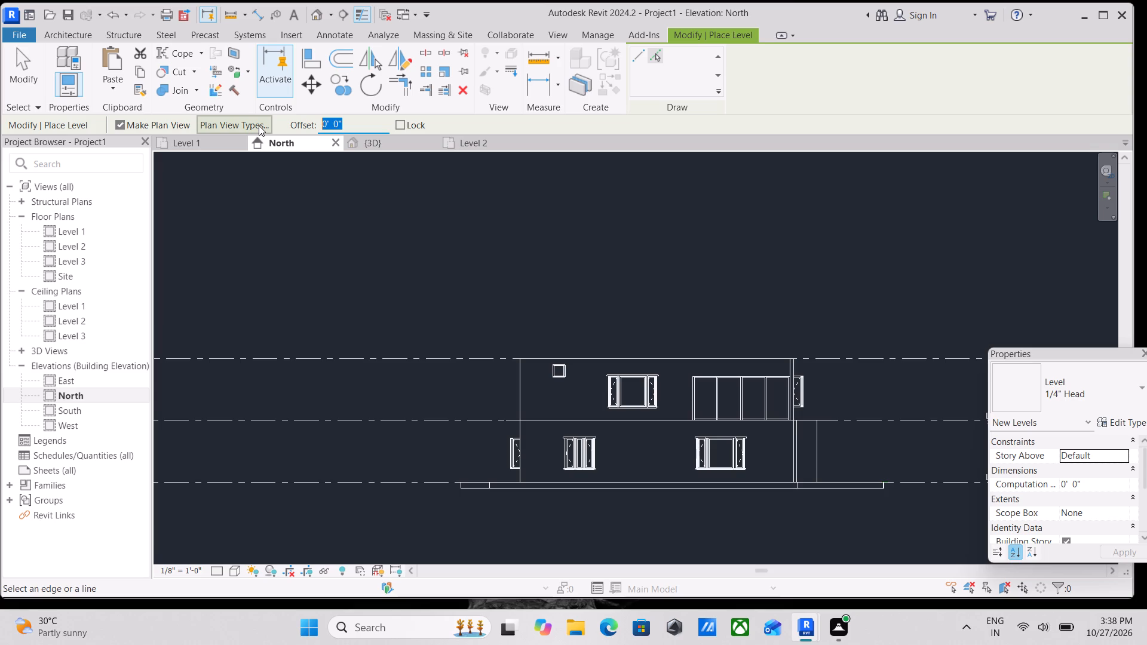
key("1")
key("apostrophe")
key("Return")
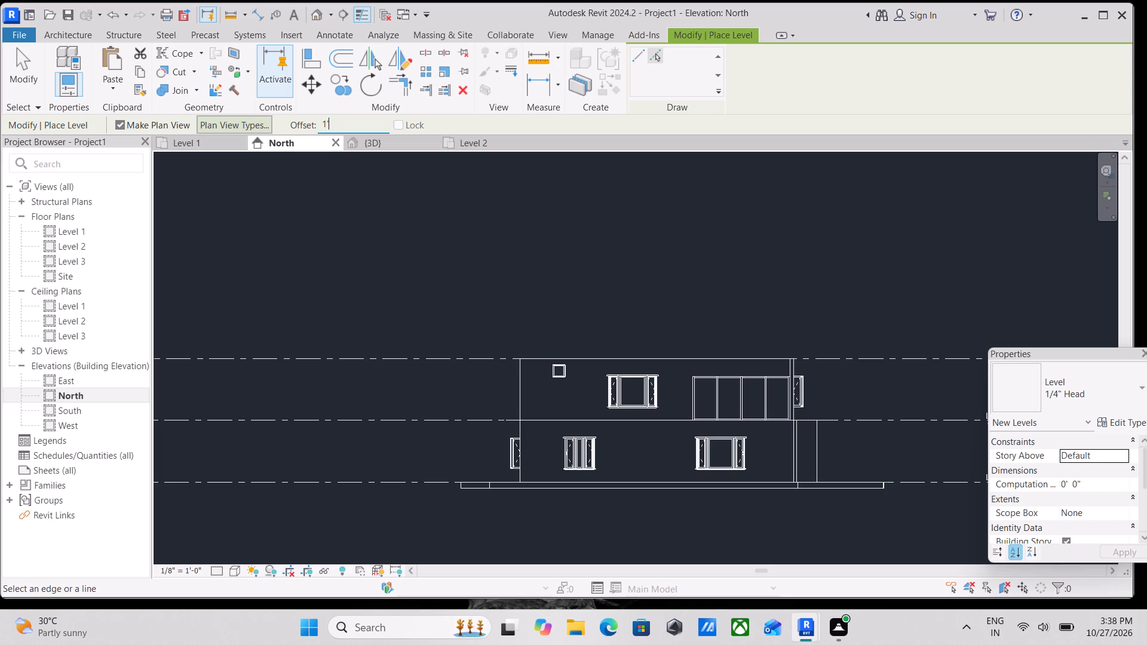
scroll(646, 300, "up", 2)
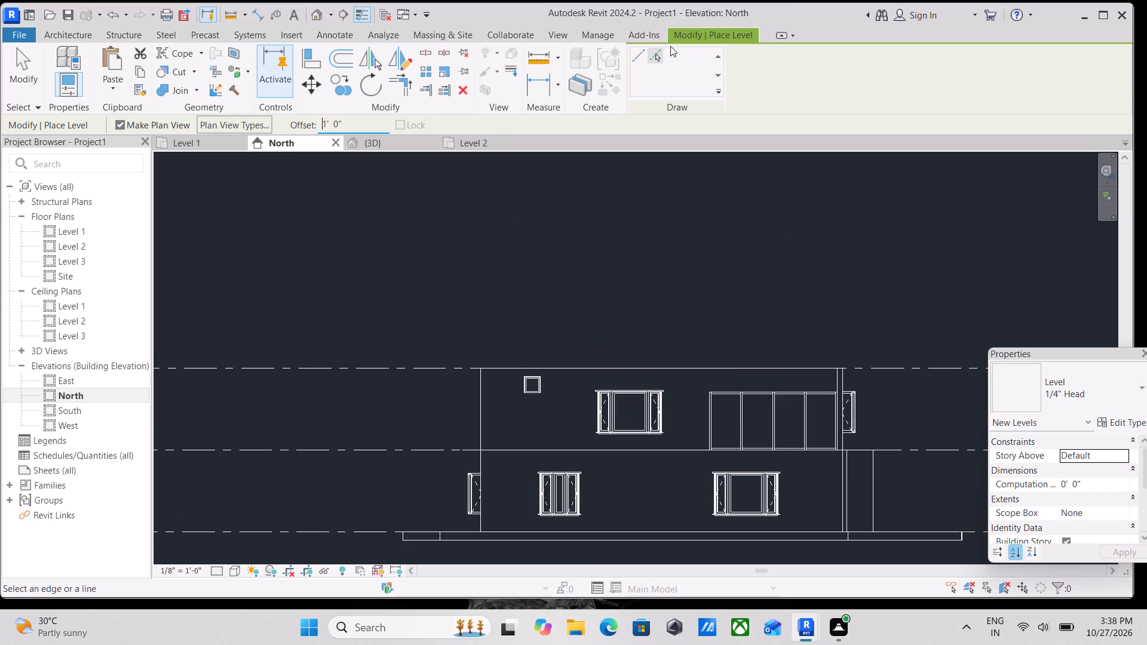
scroll(714, 314, "down", 1)
middle_click_drag(842, 358, 558, 337)
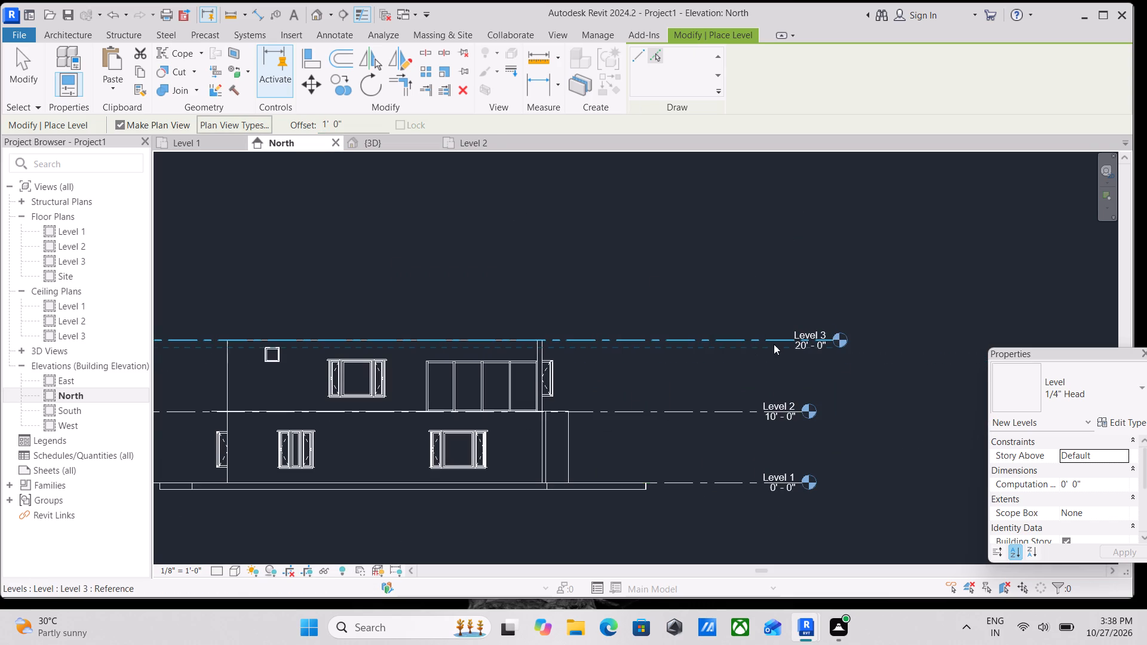
left_click(637, 339)
key("Escape")
scroll(633, 340, "up", 2)
key("Escape")
scroll(633, 340, "down", 2)
middle_click_drag(633, 340, 697, 386)
Examine the Level 2 and Level 3 floor plans, looking over the Level 3 drawing area, and return to Level 2.
left_click(483, 139)
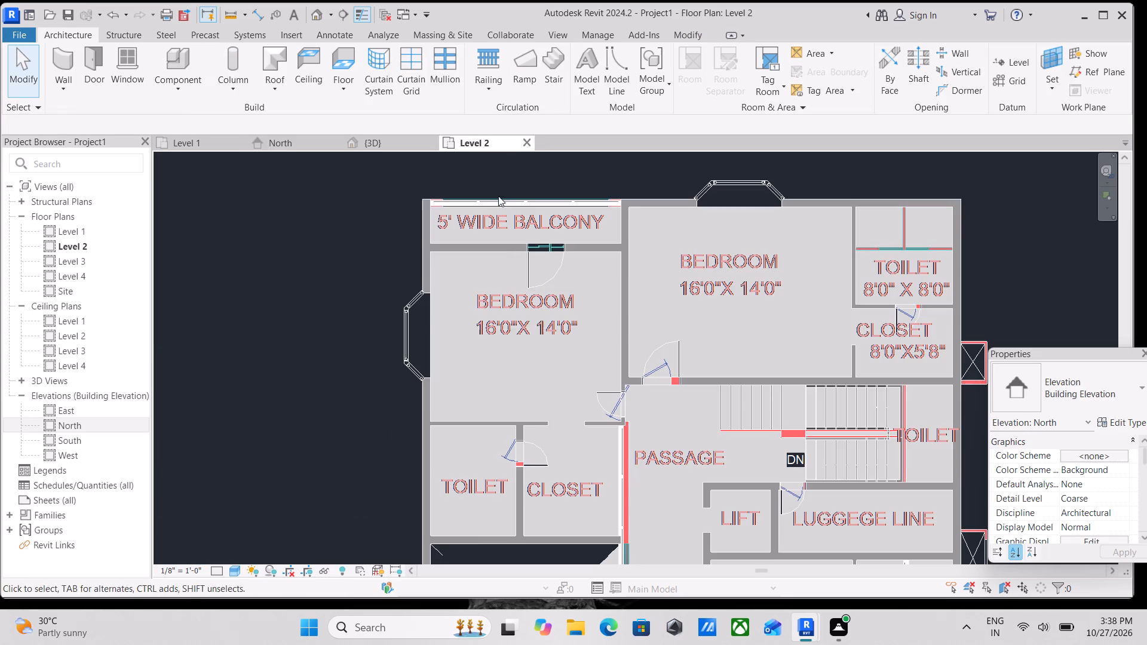
scroll(563, 369, "down", 3)
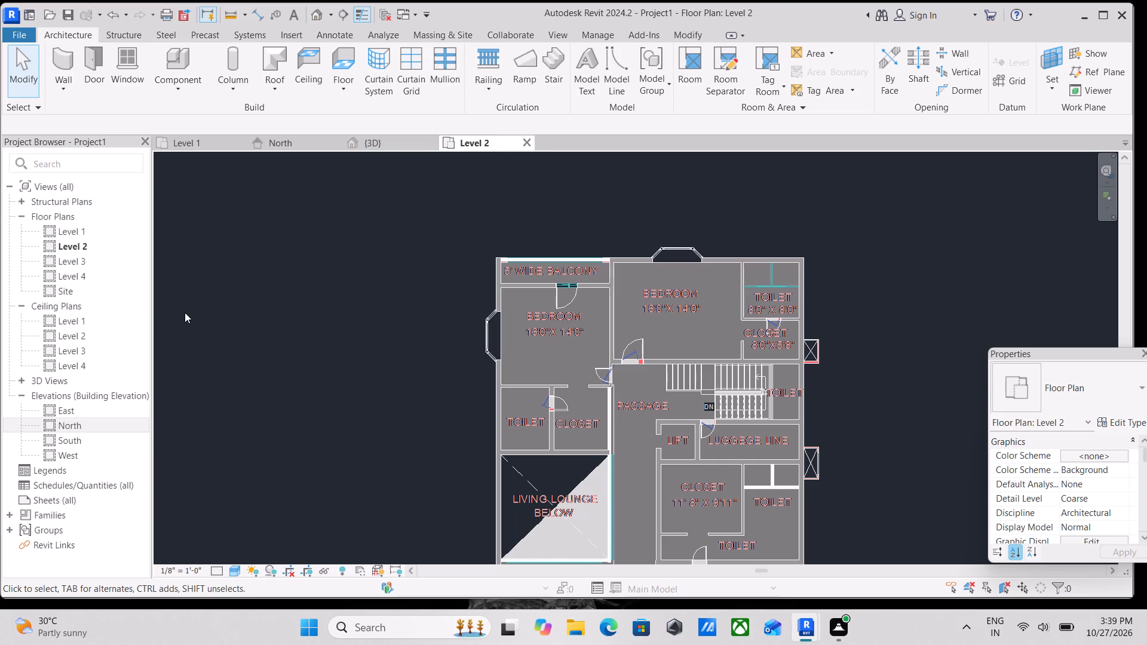
double_click(53, 261)
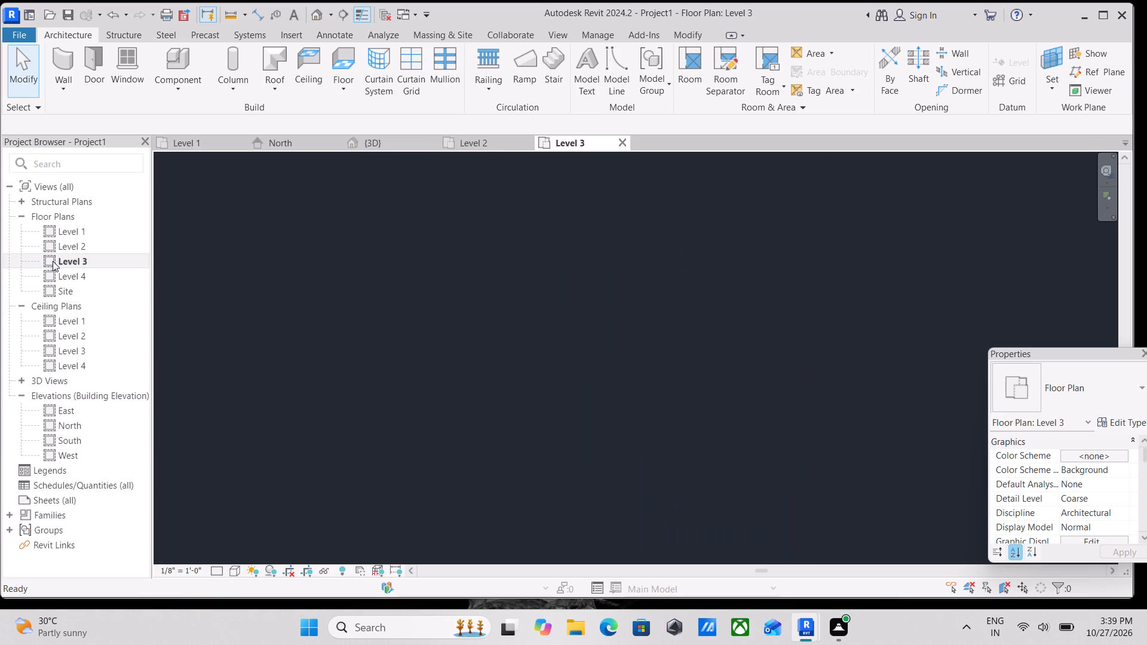
scroll(576, 246, "down", 3)
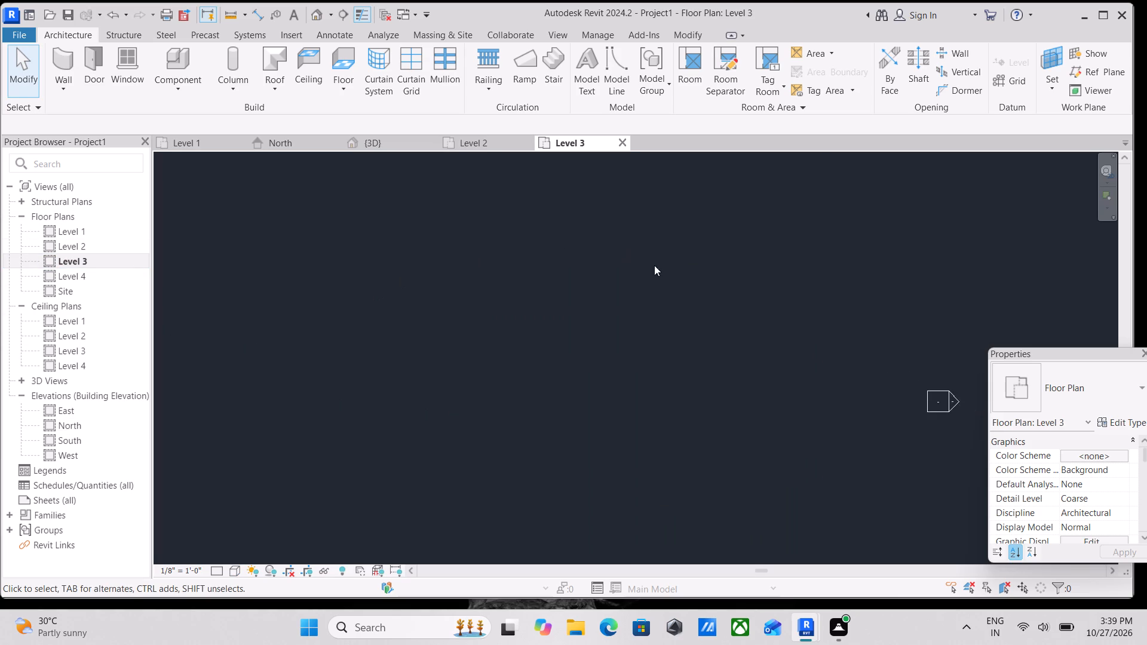
scroll(824, 333, "down", 2)
middle_click_drag(818, 342, 679, 382)
scroll(806, 370, "down", 2)
middle_click_drag(805, 370, 538, 380)
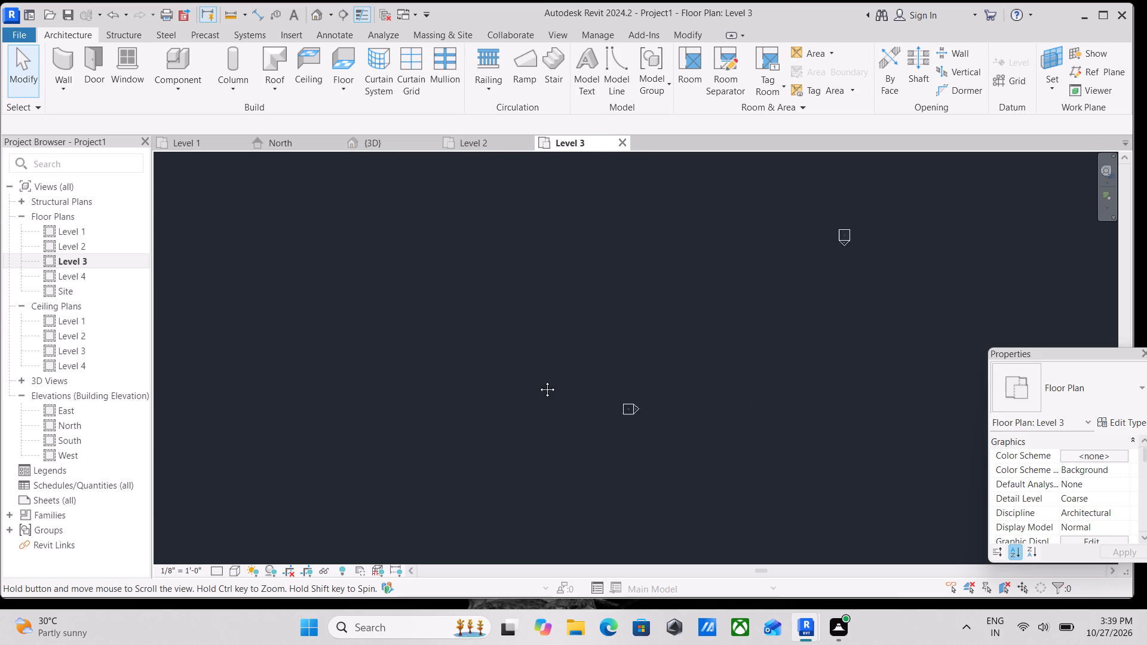
middle_click_drag(538, 380, 498, 380)
middle_click_drag(580, 381, 402, 368)
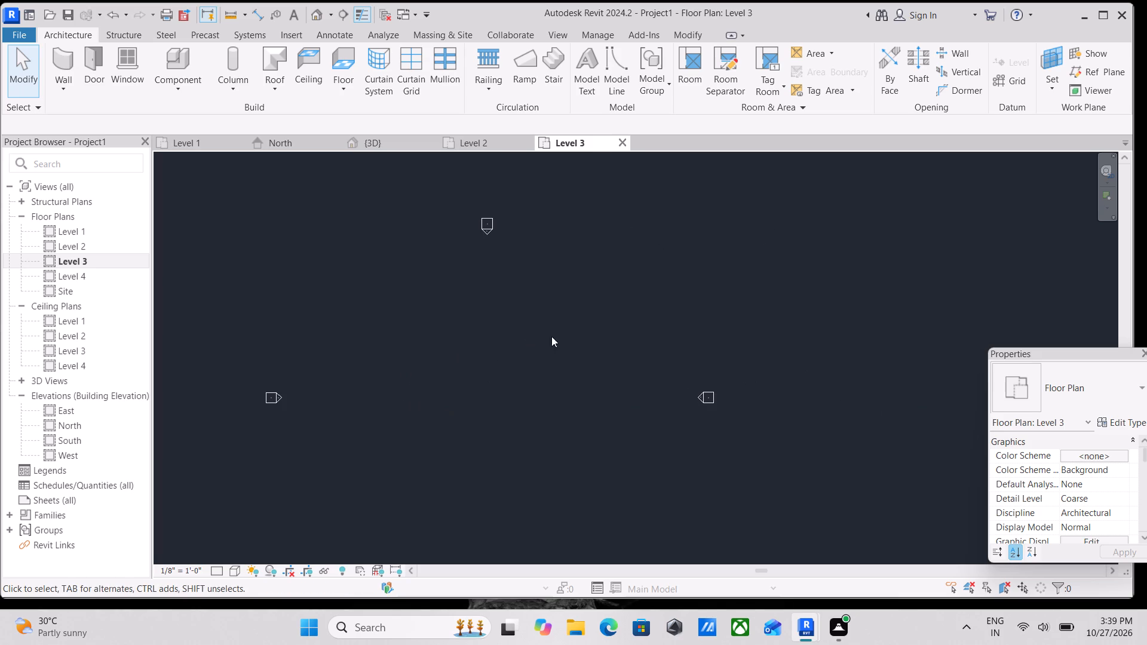
scroll(572, 310, "up", 1)
left_click(476, 141)
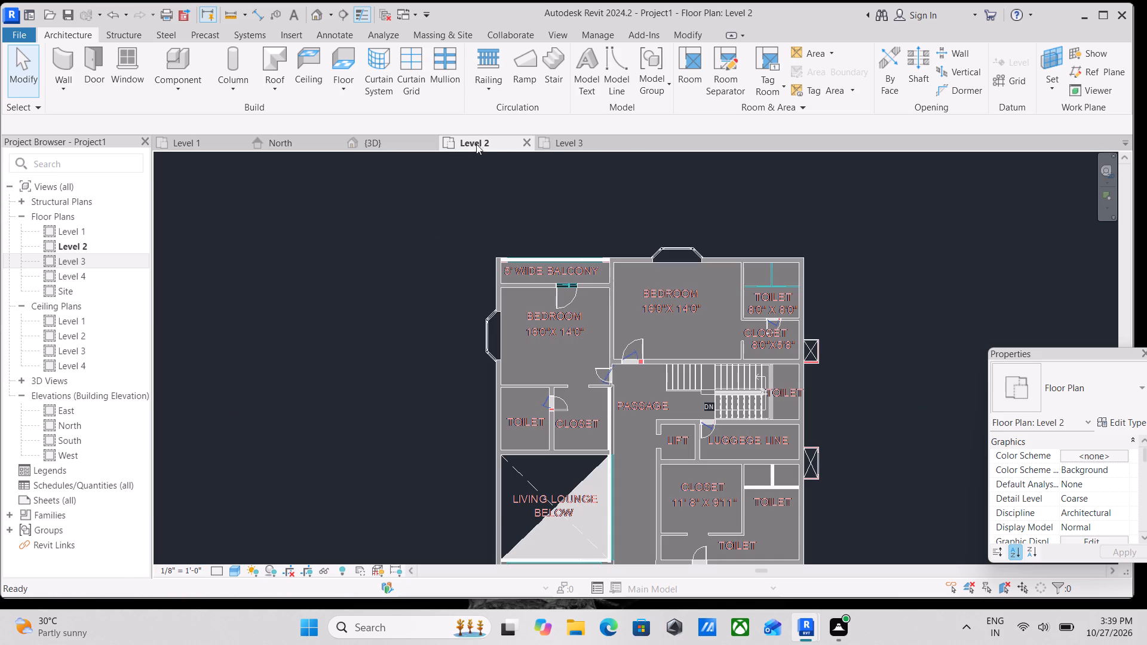
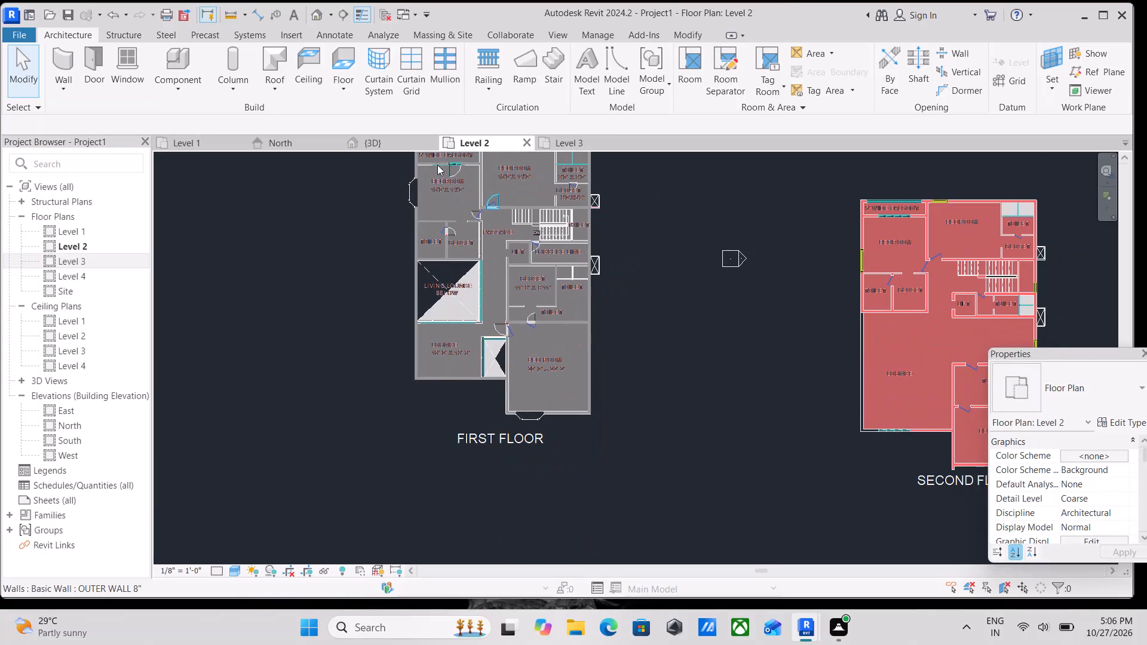
Examine the upper-floor walls and existing bay windows around the house in the 3D view.
left_click(370, 139)
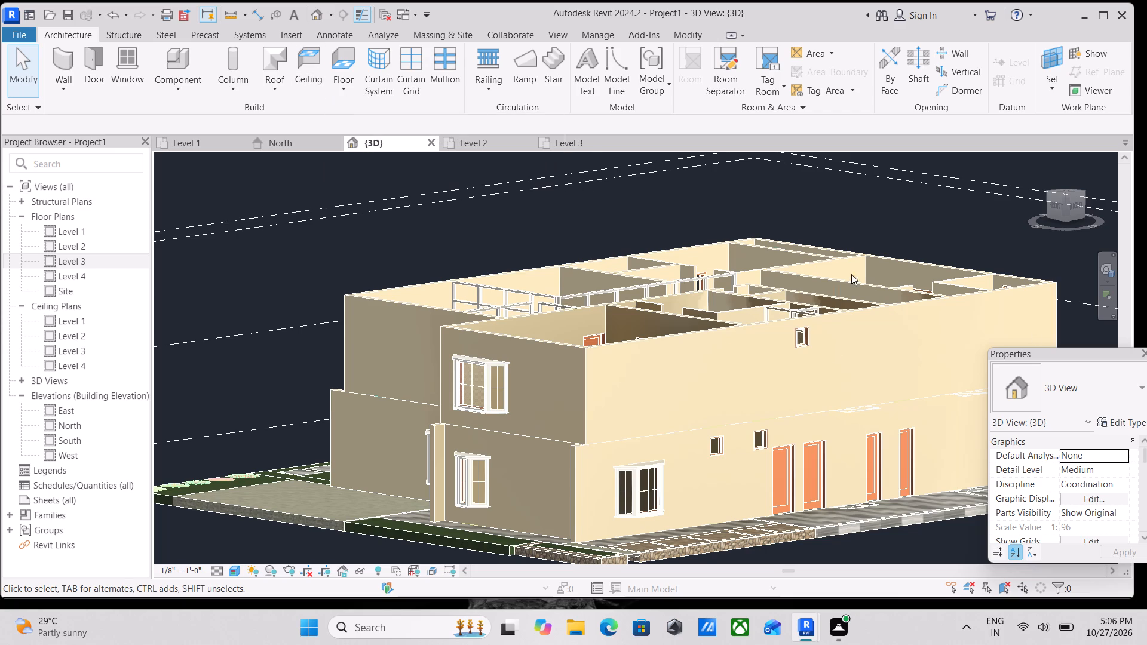
scroll(1043, 380, "up", 2)
scroll(418, 382, "up", 2)
scroll(428, 365, "down", 5)
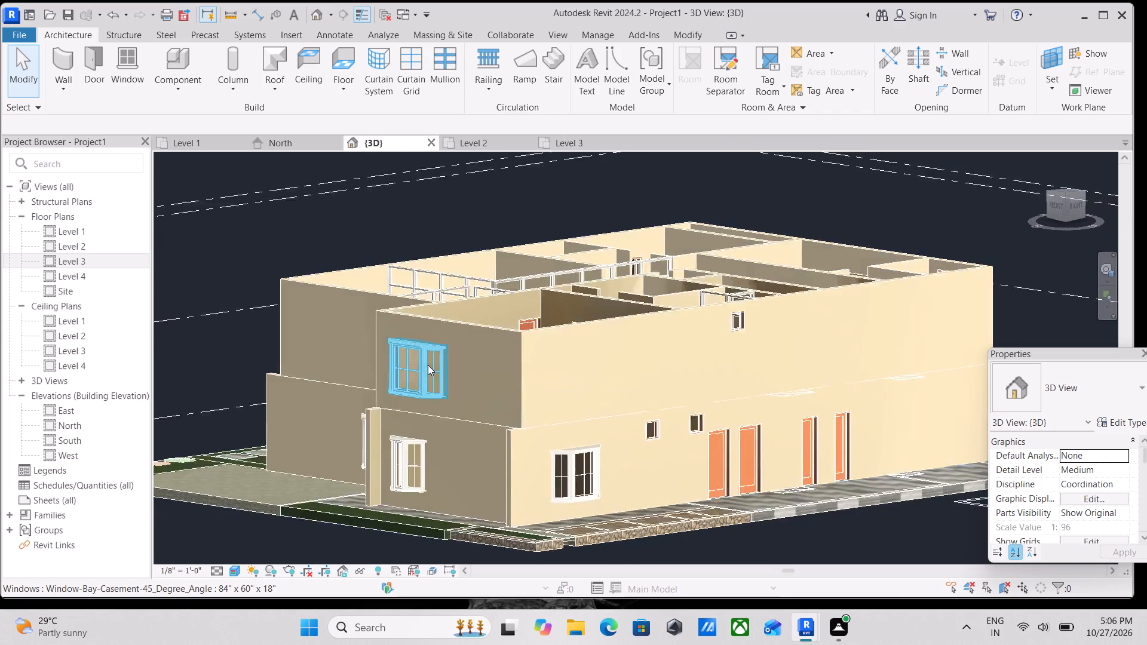
scroll(427, 374, "down", 1)
middle_click_drag(427, 373, 575, 395, "shift")
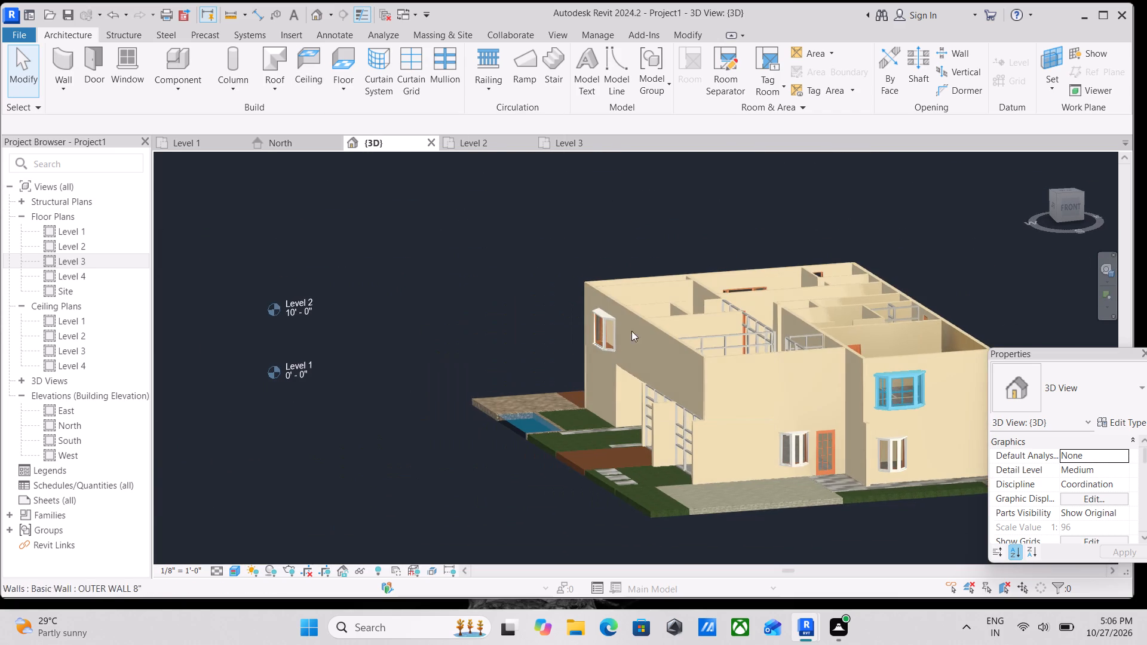
middle_click_drag(665, 298, 539, 340)
scroll(566, 347, "up", 3)
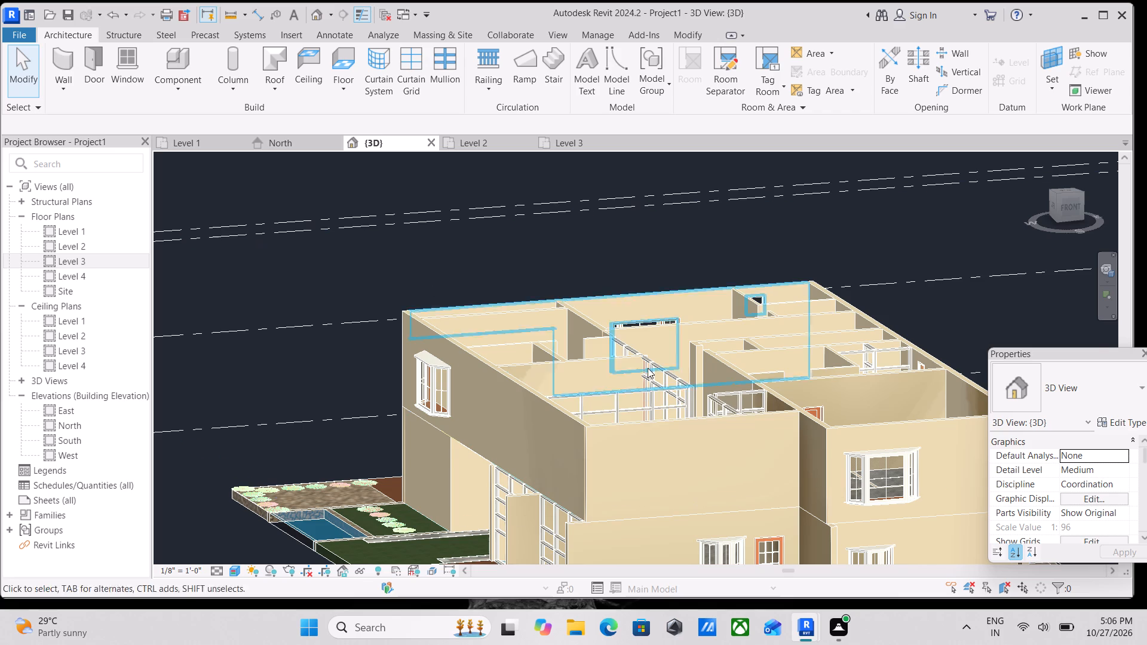
scroll(652, 394, "up", 3)
scroll(753, 453, "down", 3)
middle_click_drag(757, 450, 763, 490)
middle_click_drag(712, 395, 643, 414)
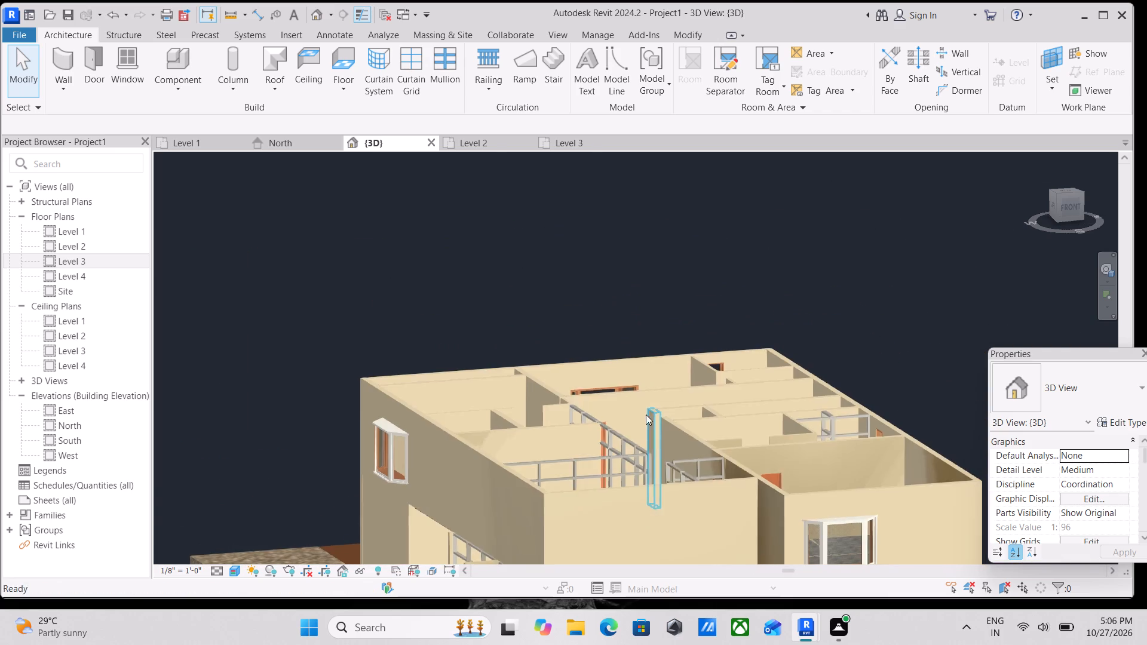
Examine the window layout on the house's left and front facades in straight-on 3D views.
left_click(1056, 207)
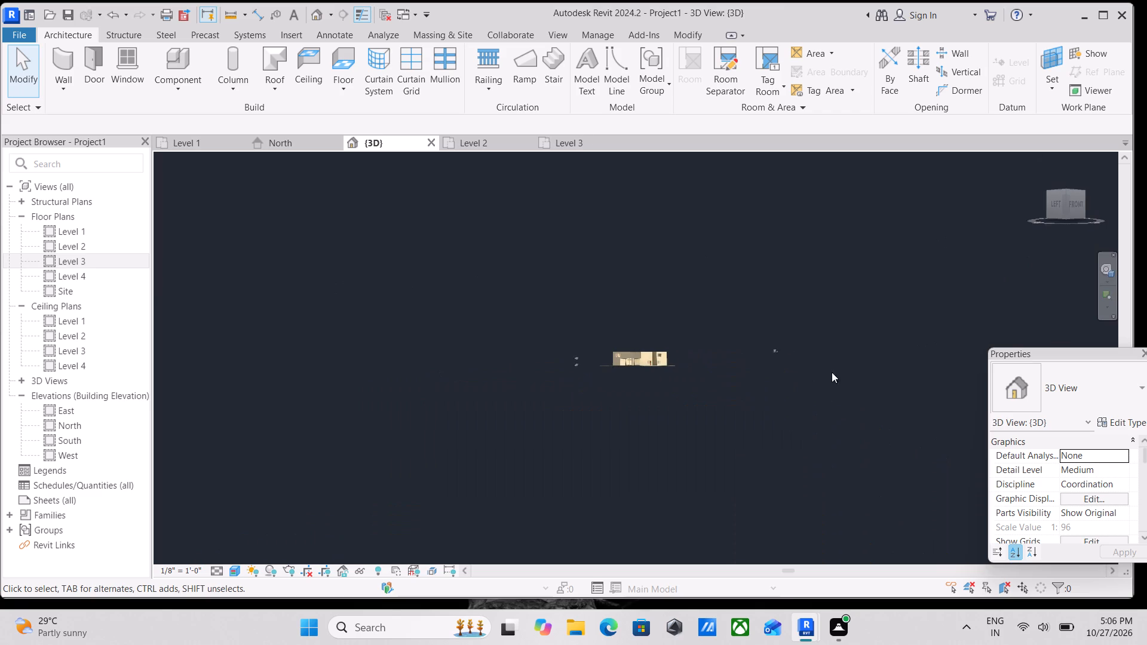
scroll(664, 417, "up", 5)
scroll(595, 369, "up", 3)
scroll(592, 321, "up", 3)
middle_click_drag(592, 320, 664, 438)
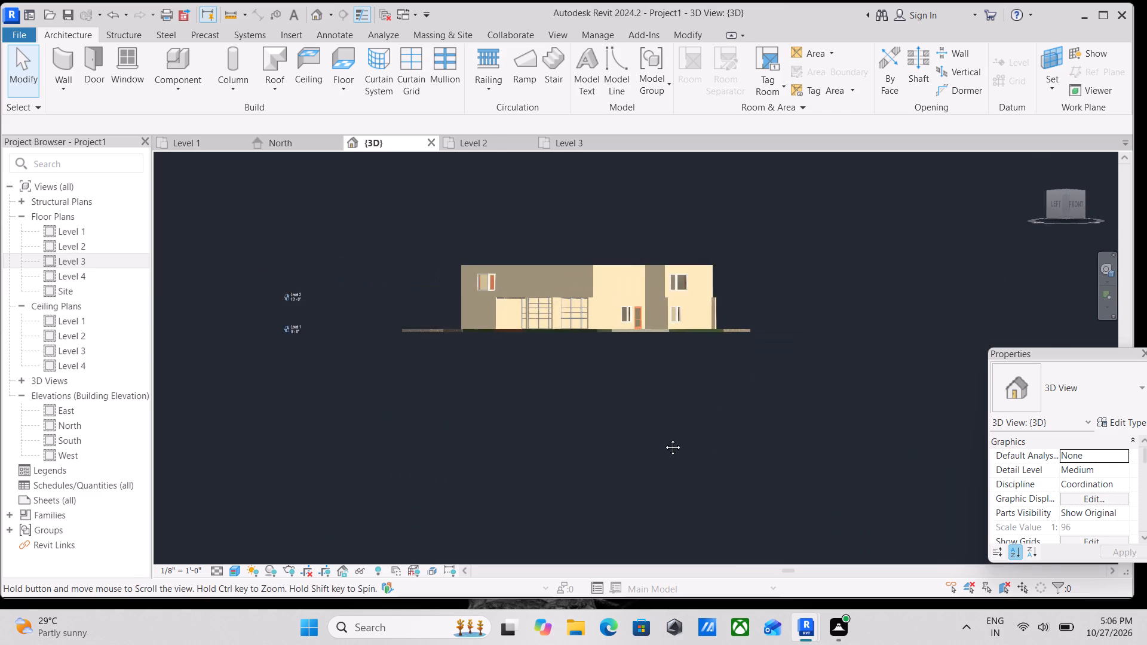
middle_click_drag(664, 438, 674, 449)
scroll(633, 368, "up", 5)
middle_click_drag(643, 373, 692, 450)
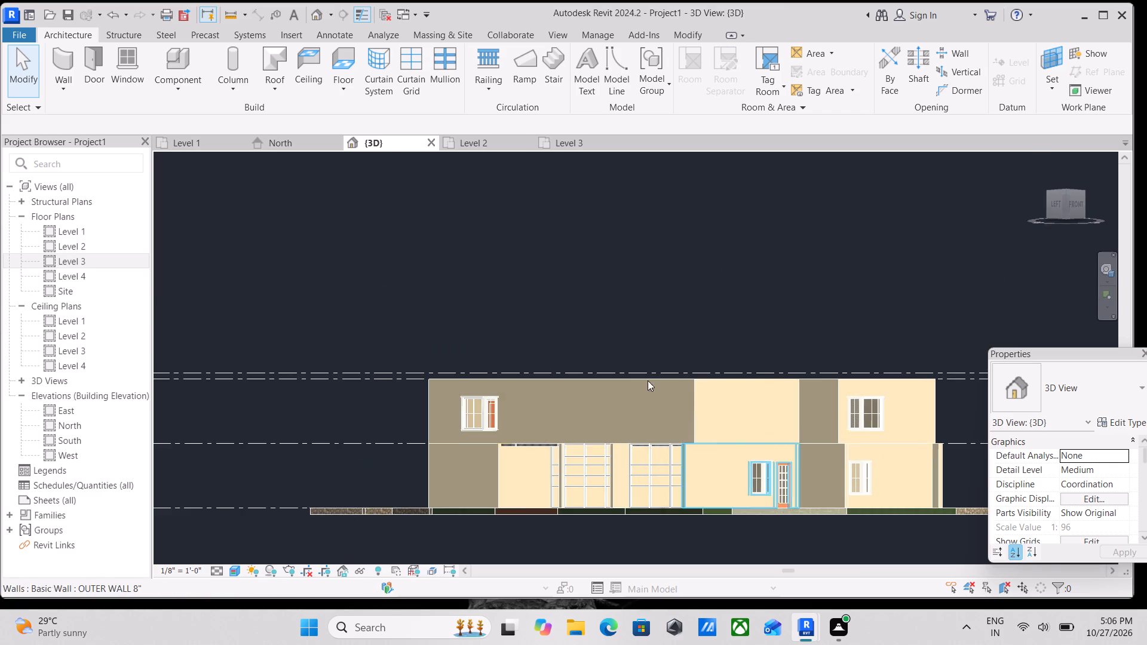
middle_click_drag(619, 361, 646, 395)
scroll(627, 420, "up", 2)
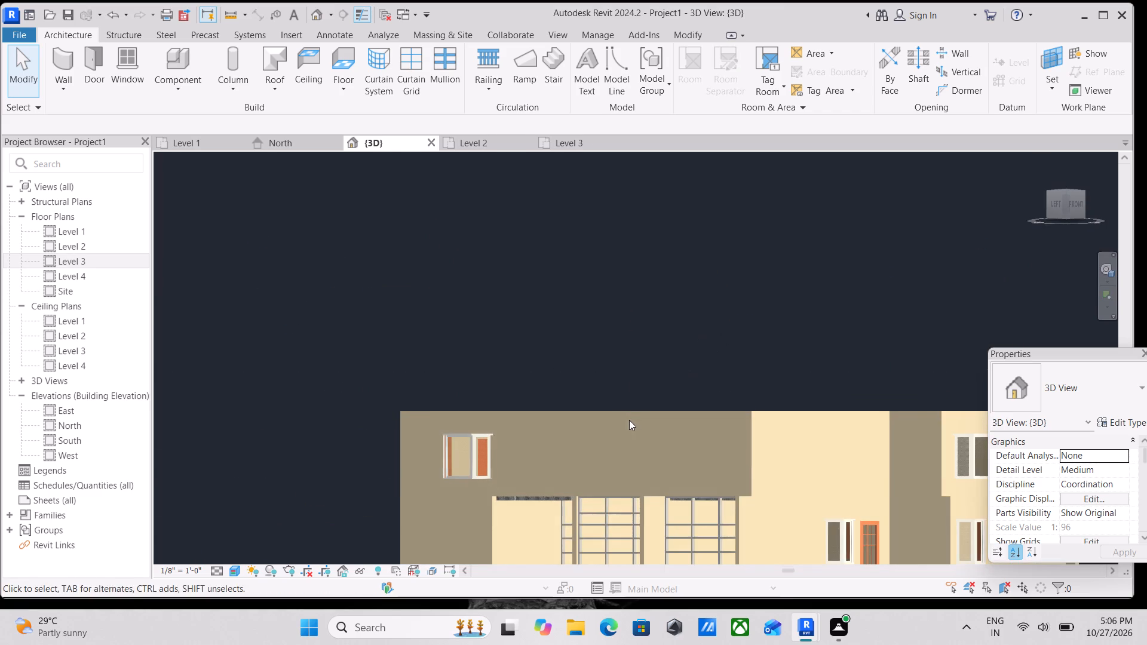
left_click(1051, 204)
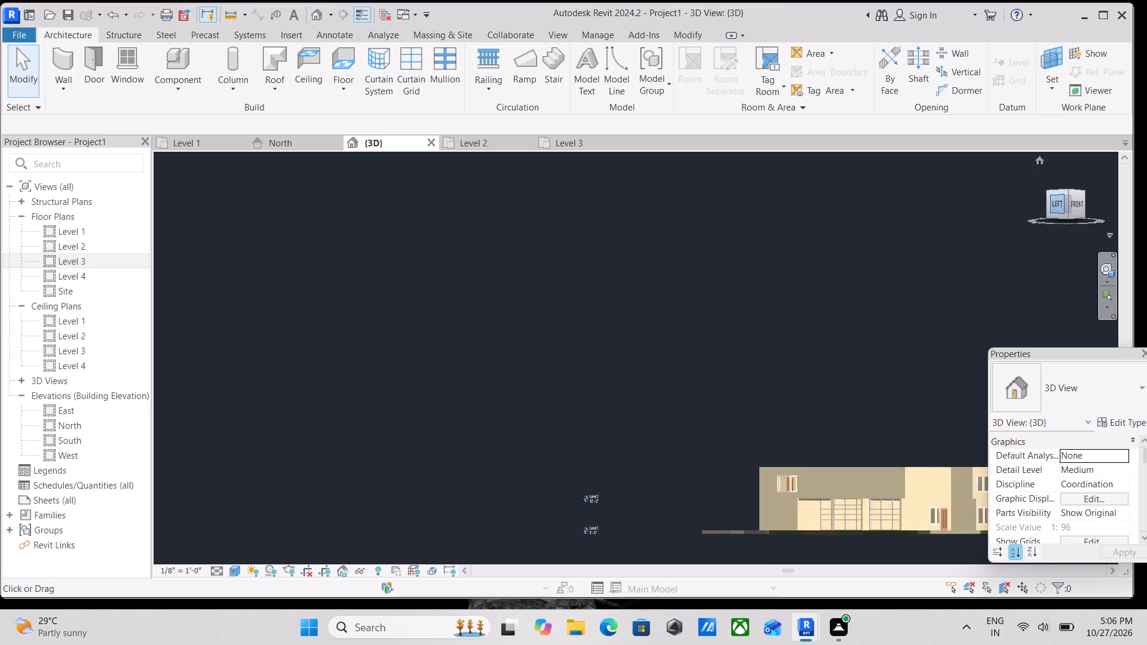
On the Level 2 plan, place an 84" x 60" x 18" Window-Bay-Casement-45_Degree_Angle in the lounge's front wall, about 12'-6" from the outer side wall.
left_click(471, 146)
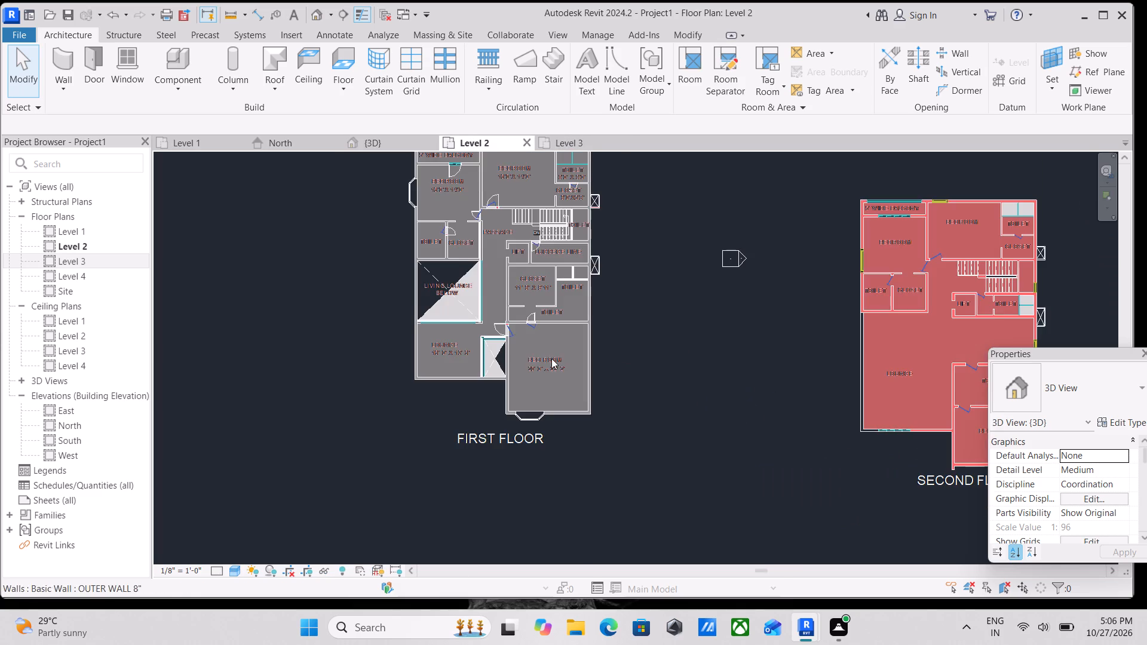
scroll(551, 358, "up", 4)
middle_click_drag(410, 278, 599, 411)
scroll(493, 478, "up", 2)
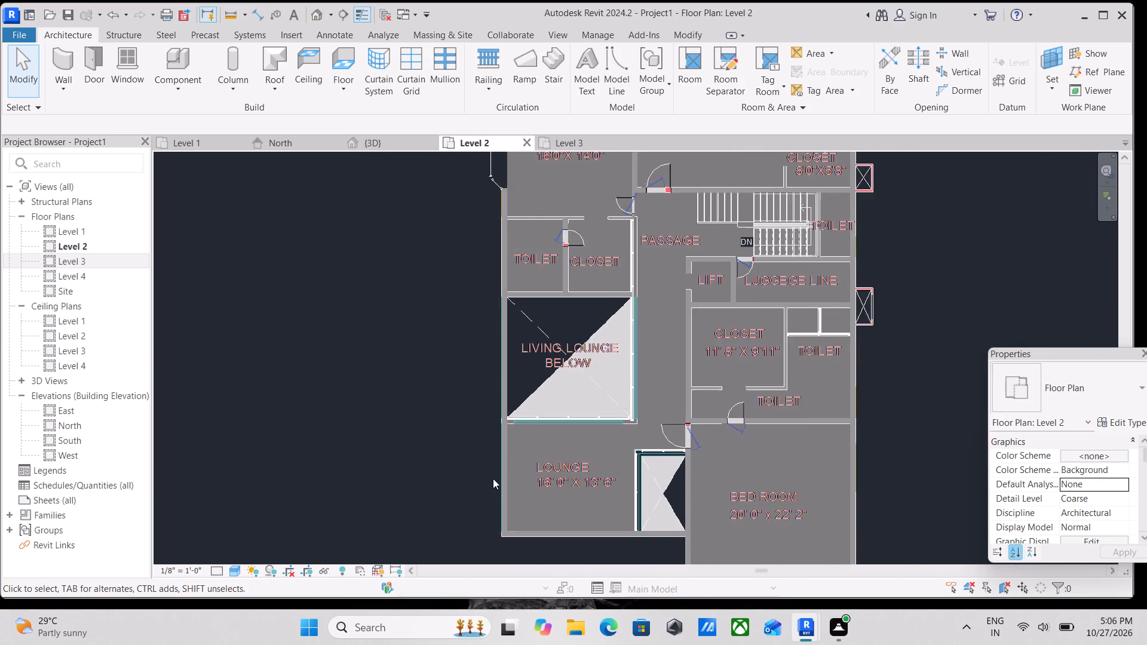
scroll(493, 478, "up", 1)
middle_click_drag(516, 478, 612, 366)
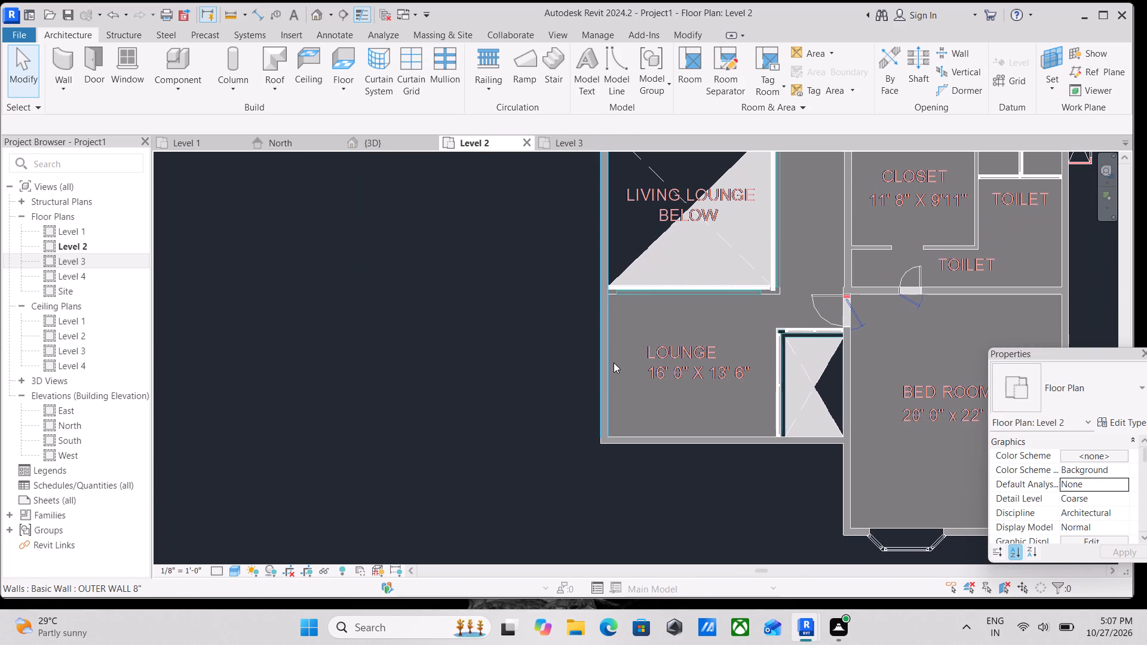
middle_click_drag(627, 397, 635, 377)
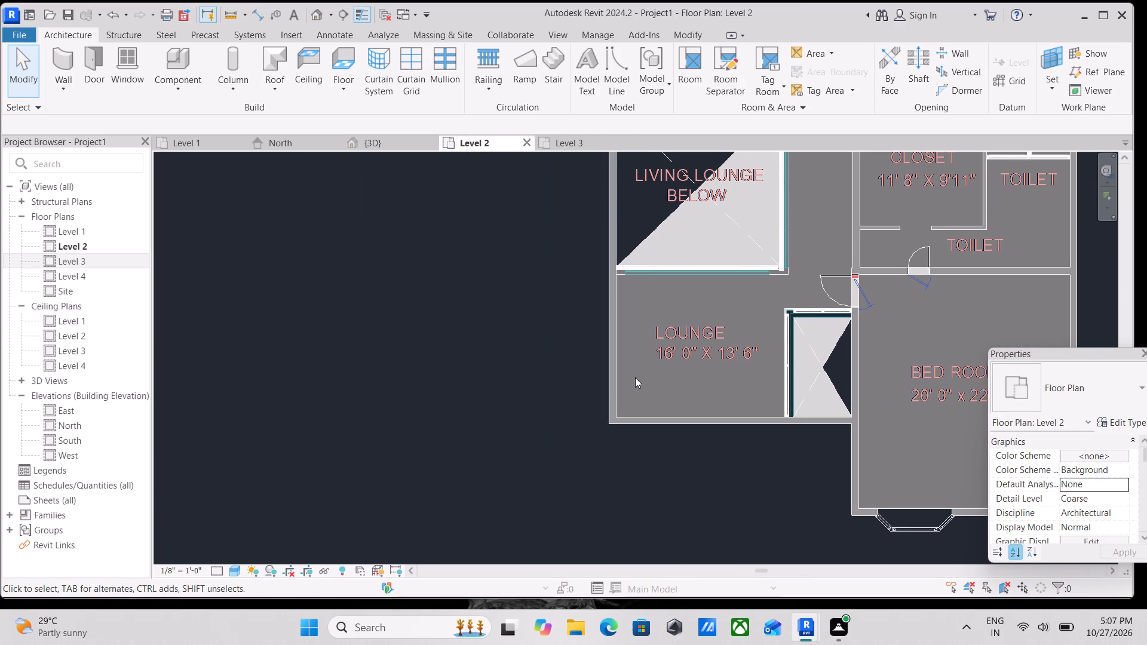
type("wn")
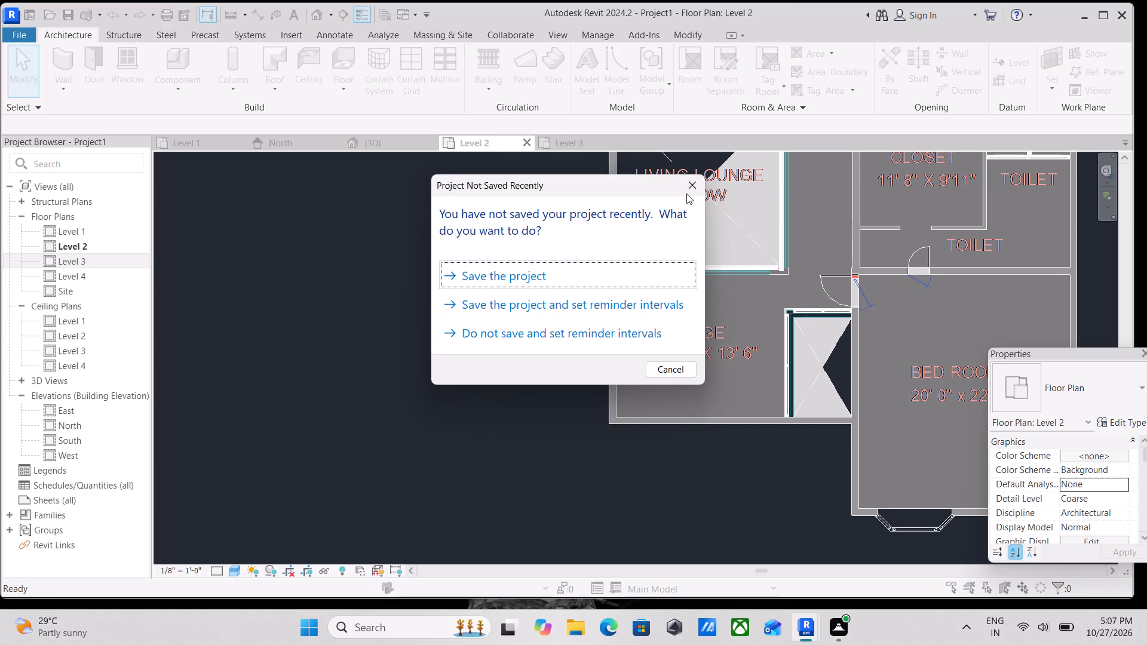
left_click(687, 191)
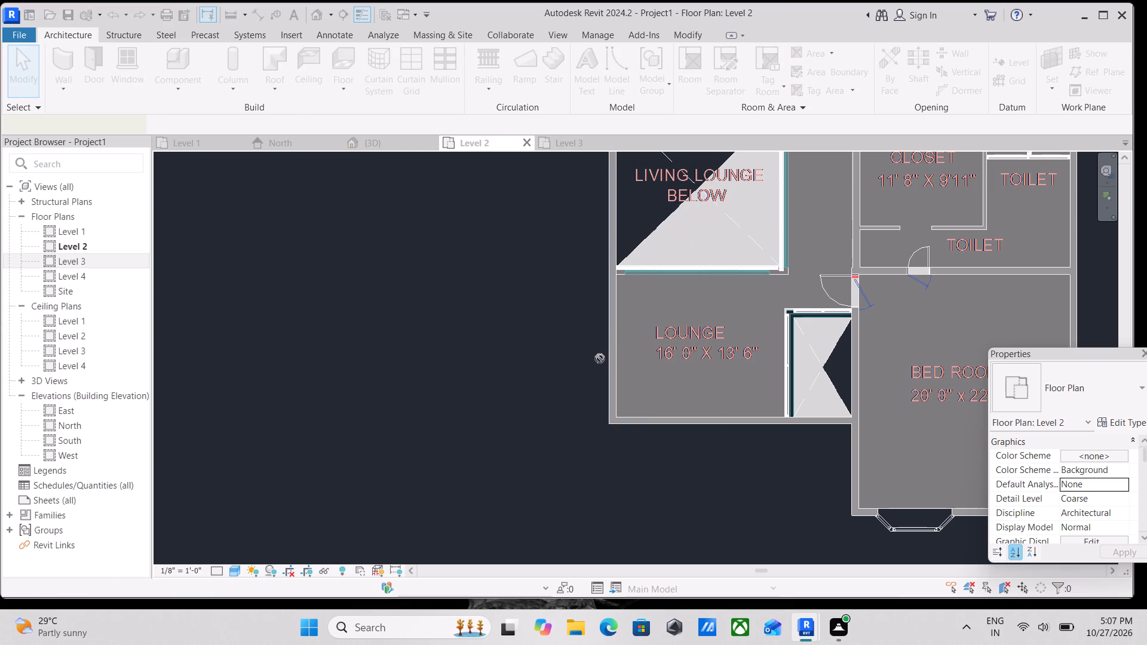
left_click(1146, 376)
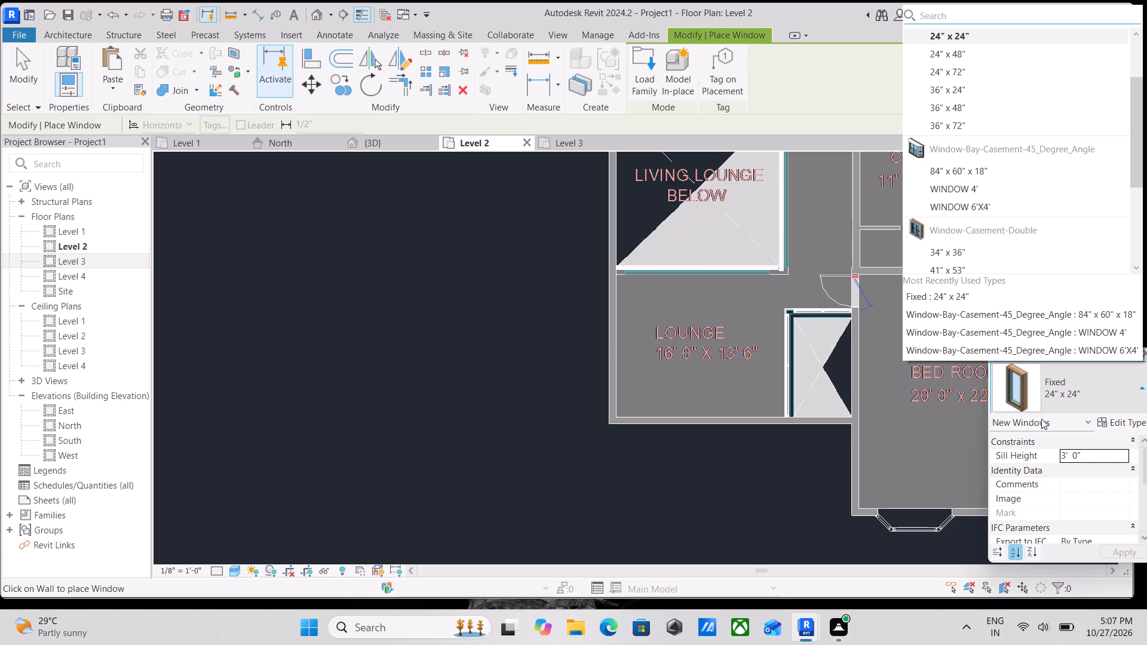
scroll(885, 133, "up", 1)
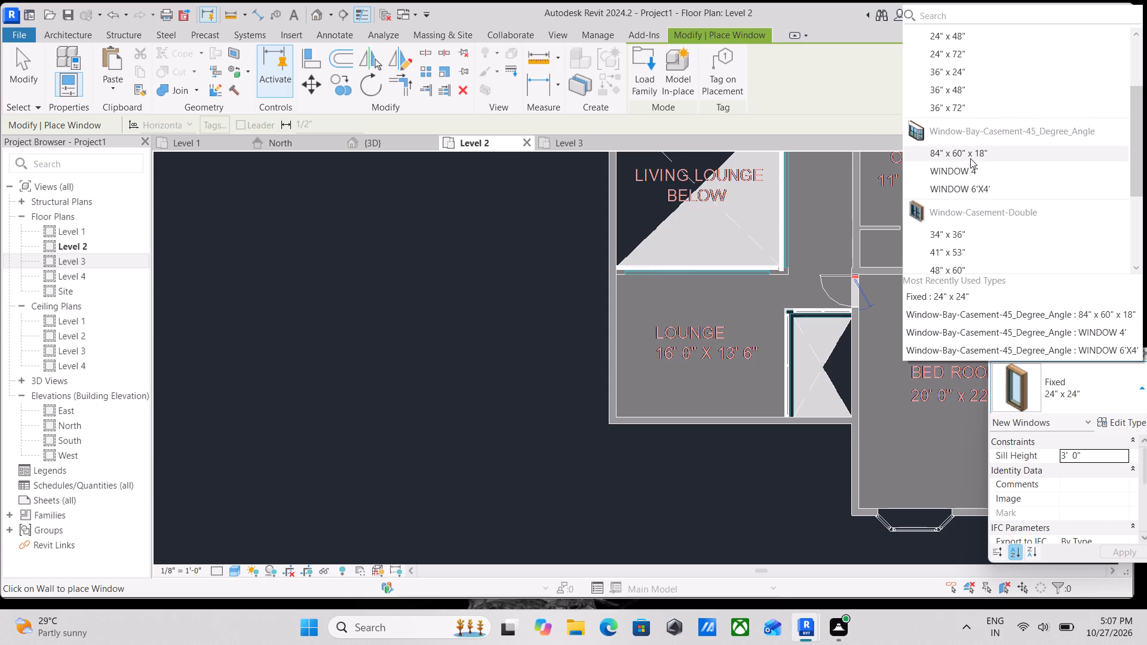
left_click(971, 157)
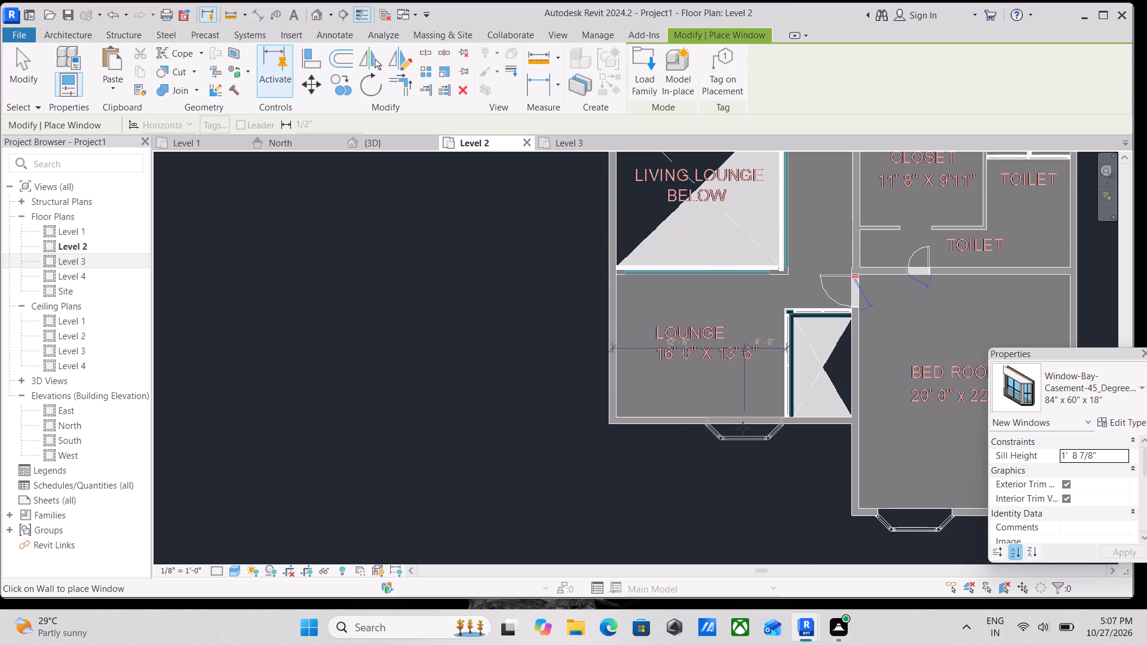
left_click(743, 428)
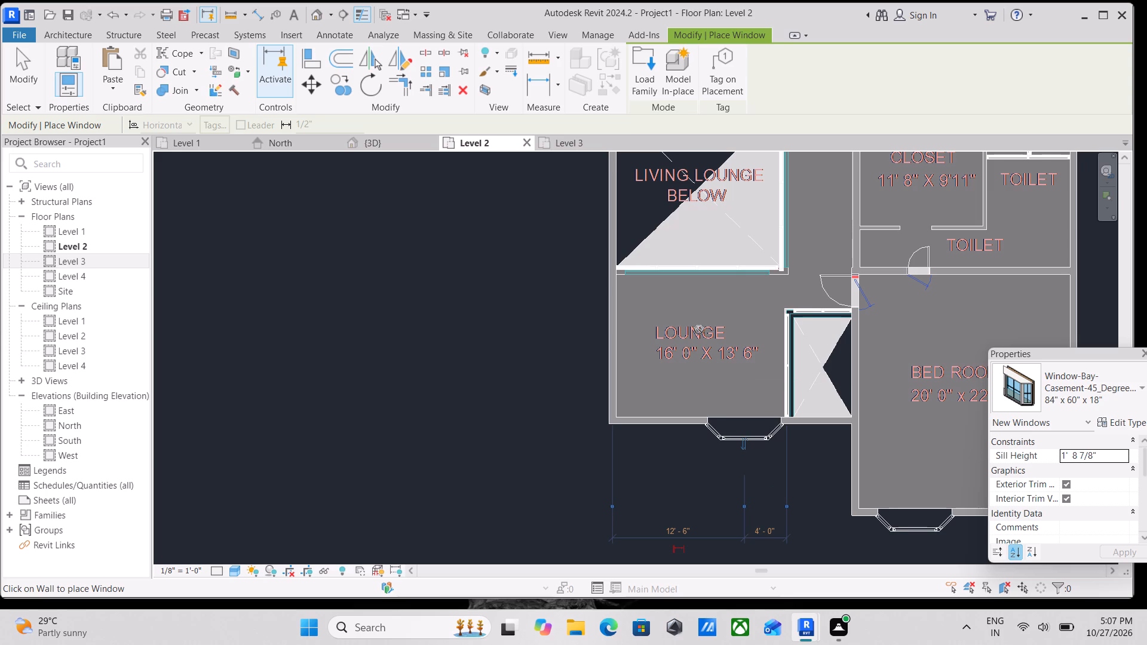
key("Escape")
scroll(694, 317, "down", 2)
key("Escape")
scroll(686, 309, "down", 2)
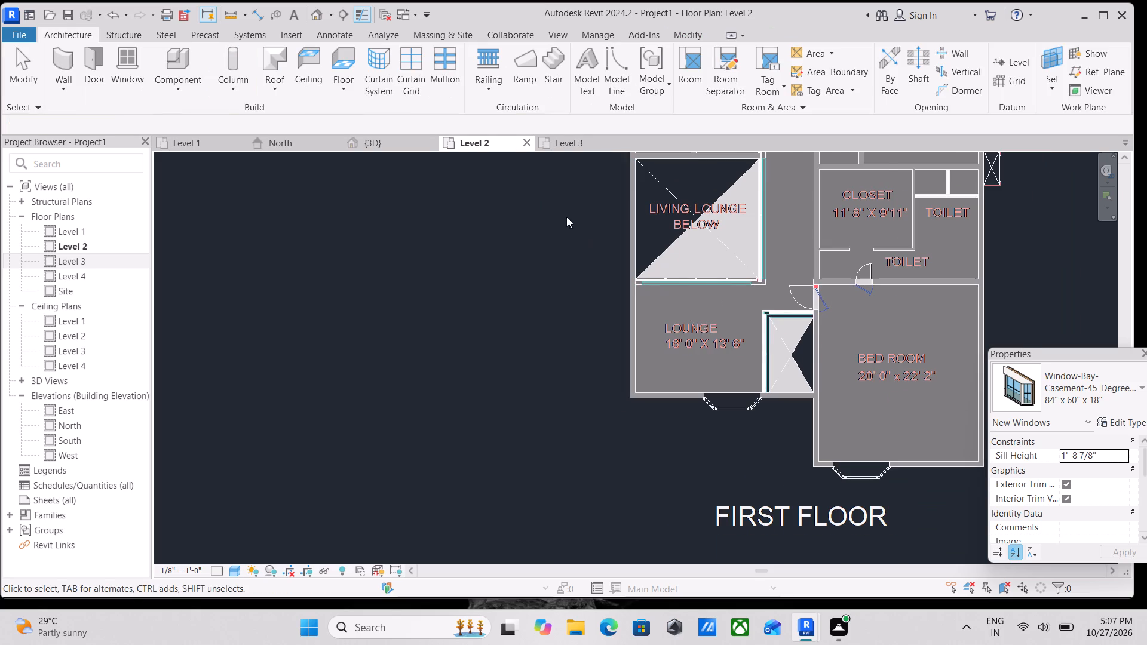
Examine the house's left facade and its window positions in the 3D view.
left_click(386, 144)
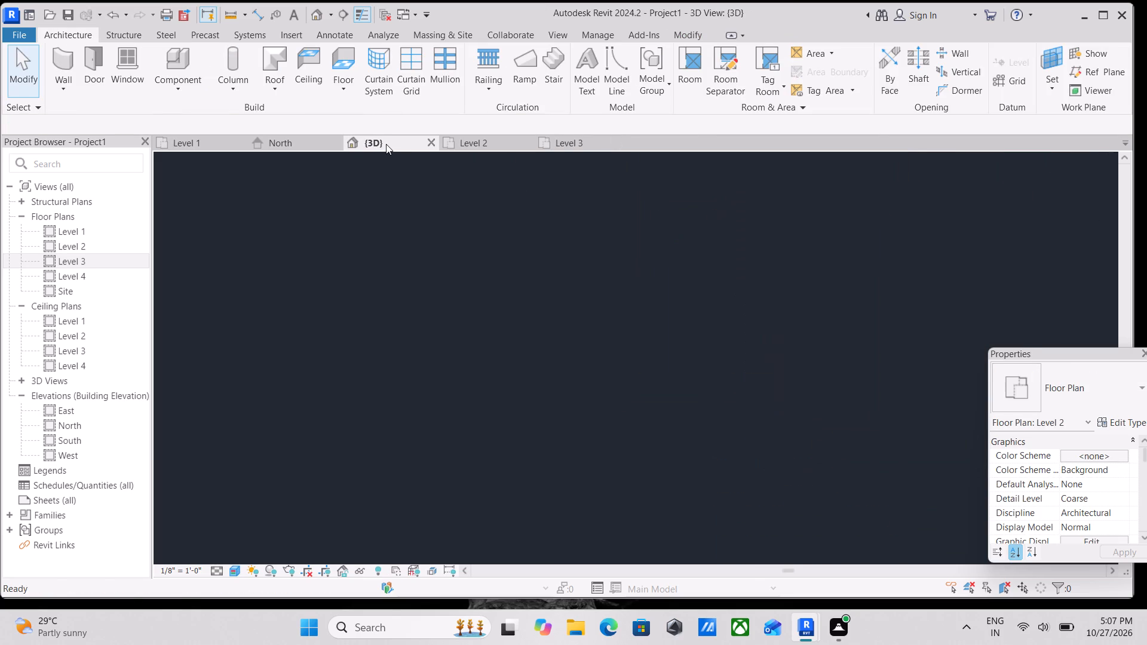
middle_click_drag(646, 332, 683, 401)
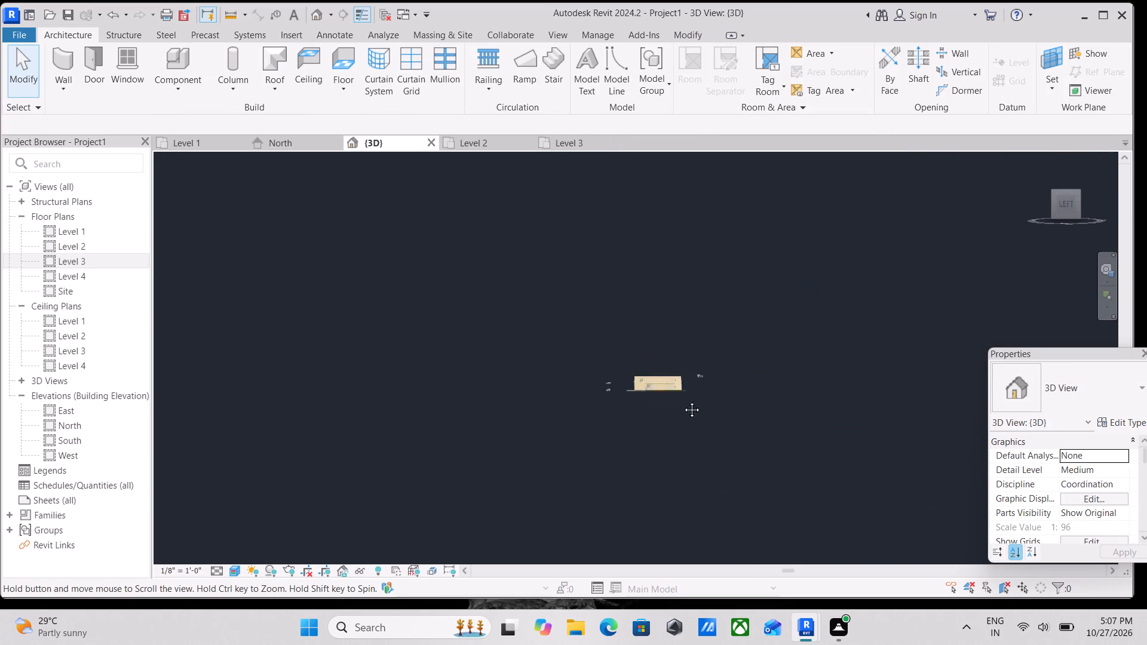
middle_click_drag(683, 401, 685, 410)
scroll(685, 410, "up", 8)
scroll(667, 474, "up", 6)
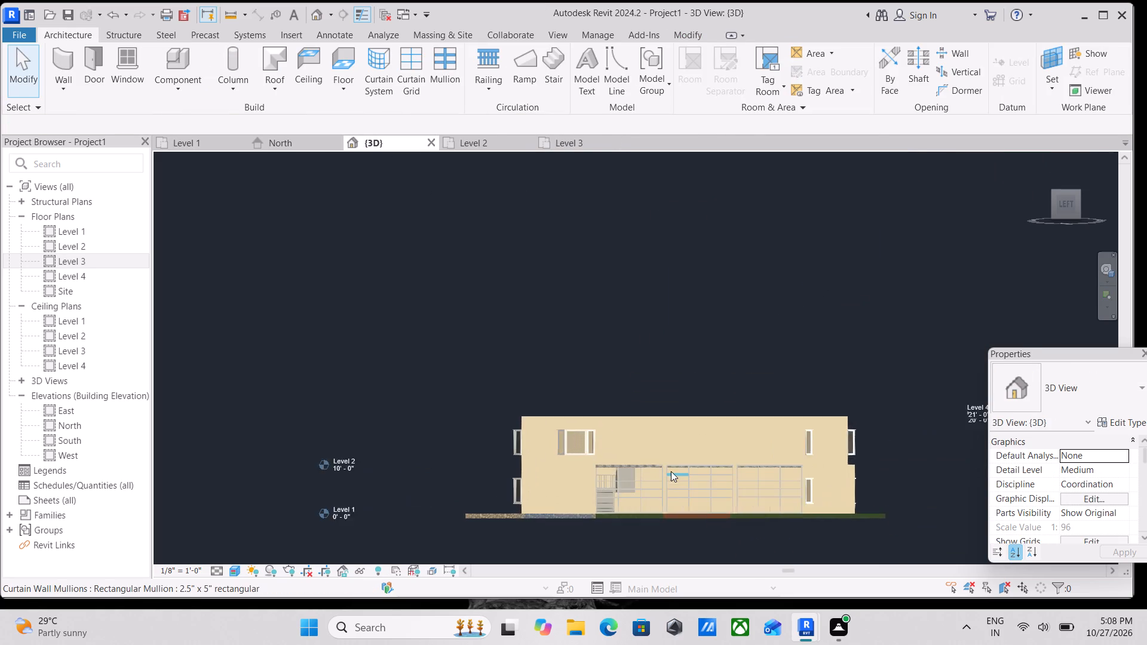
scroll(671, 471, "up", 2)
scroll(673, 467, "down", 3)
middle_click_drag(671, 459, 604, 400)
scroll(605, 400, "up", 1)
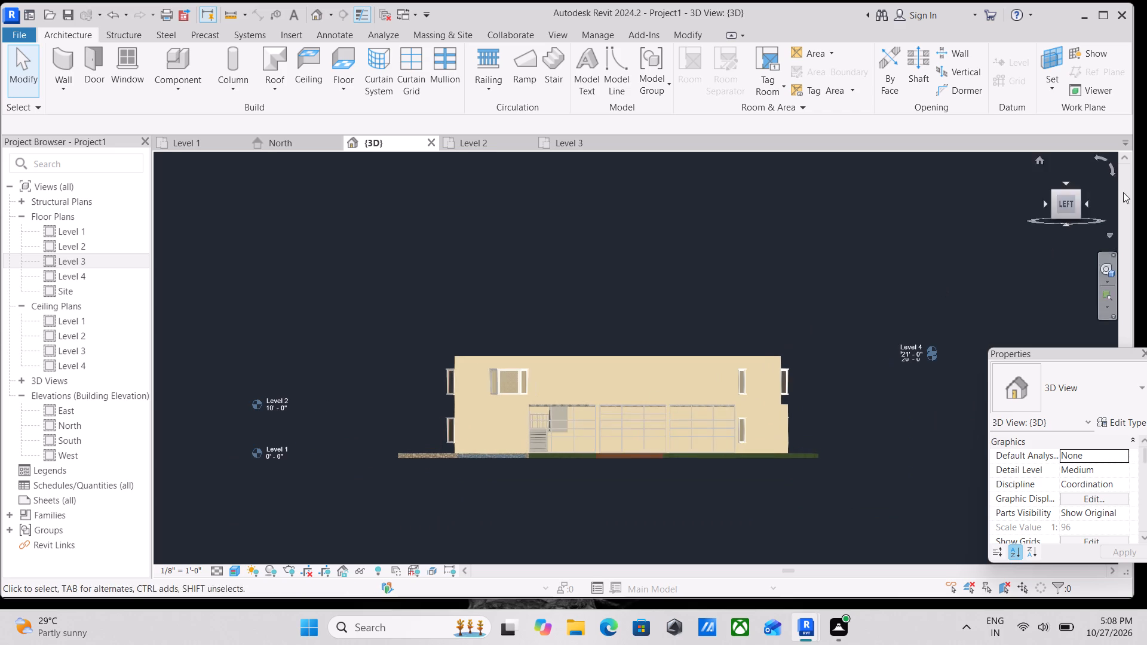
Examine the left-side exterior, its upper-floor wall and bay window, and the garden in an angled 3D view.
left_click(1080, 195)
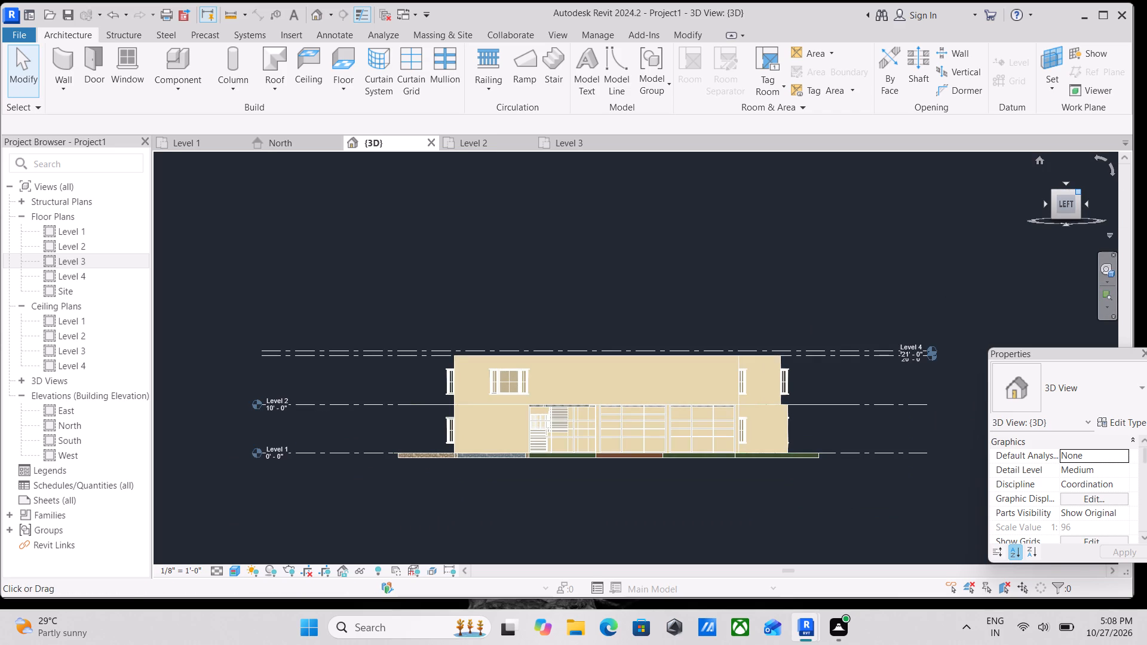
scroll(526, 462, "up", 5)
scroll(618, 417, "up", 4)
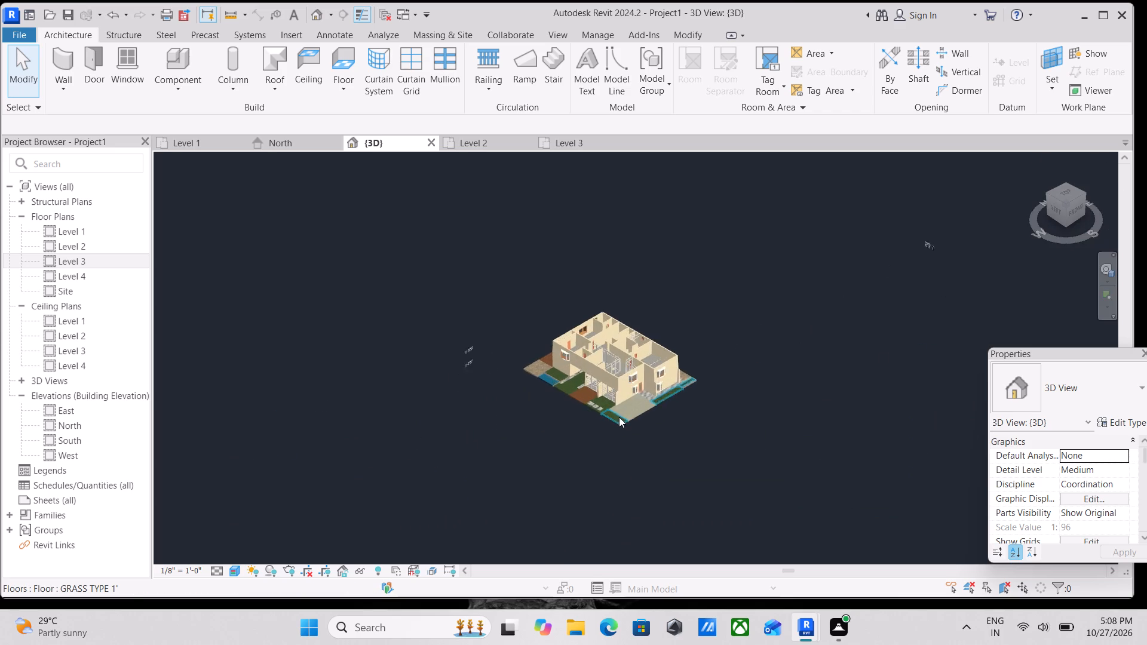
scroll(619, 417, "up", 10)
middle_click_drag(596, 393, 635, 447)
middle_click_drag(532, 393, 710, 468)
middle_click_drag(549, 382, 632, 436)
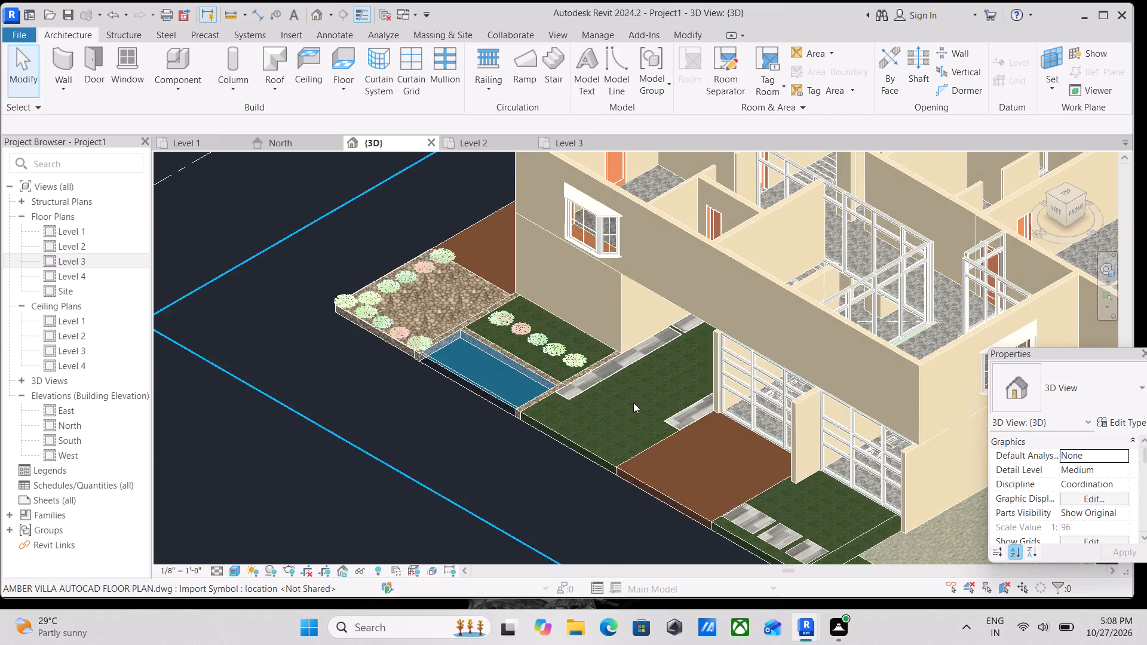
scroll(633, 403, "down", 1)
middle_click_drag(633, 403, 616, 401)
scroll(668, 410, "down", 1)
middle_click_drag(668, 410, 658, 424)
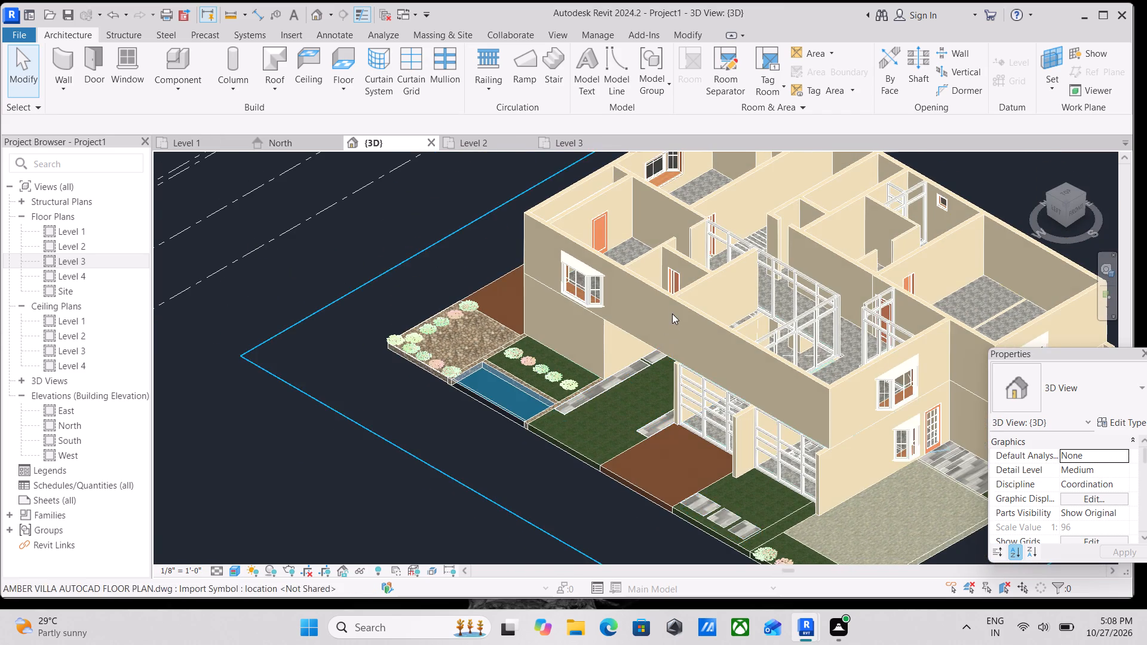
scroll(671, 306, "up", 3)
scroll(668, 242, "up", 2)
middle_click_drag(707, 263, 709, 280)
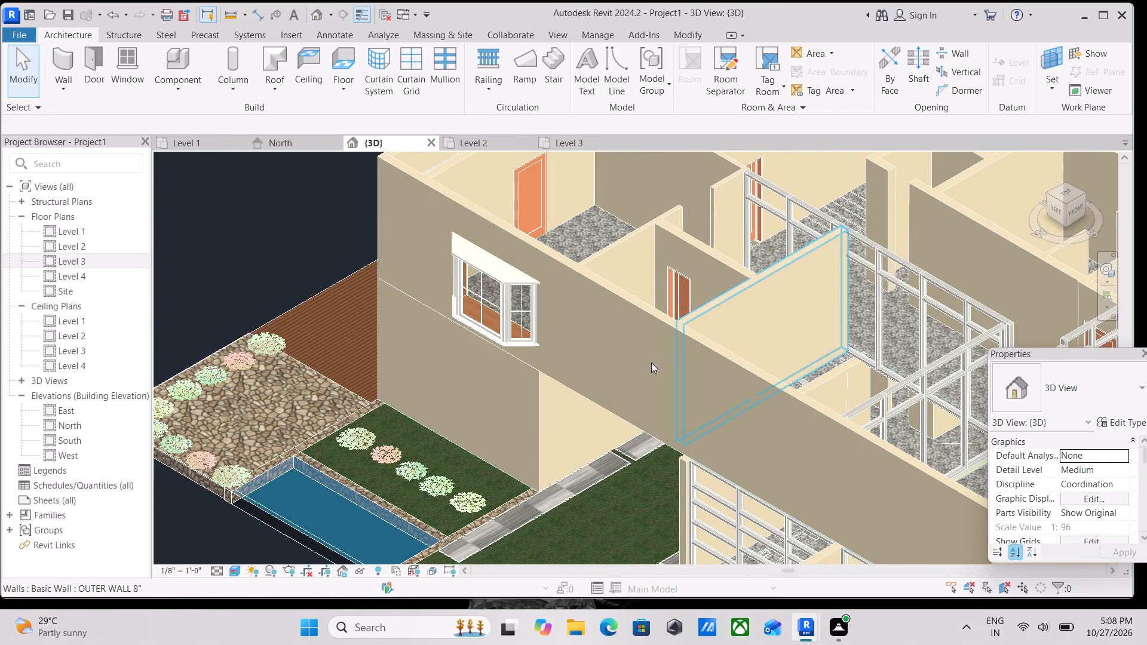
scroll(645, 370, "down", 1)
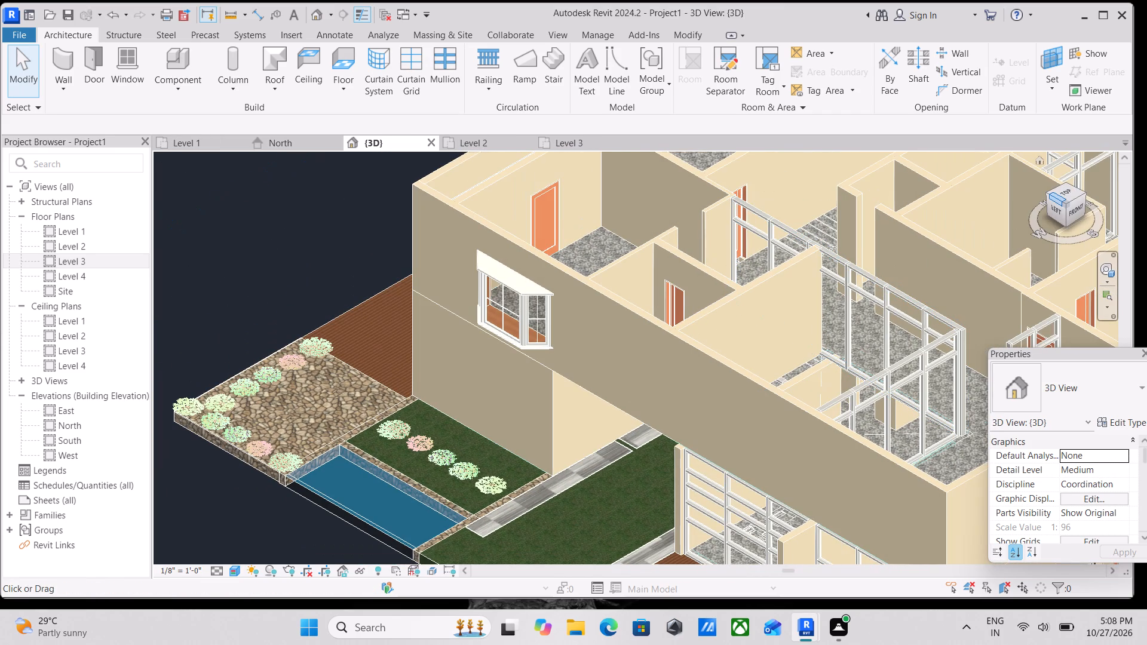
Examine the window layout on the front-left corner and the left facade in level 3D views.
left_click(1066, 211)
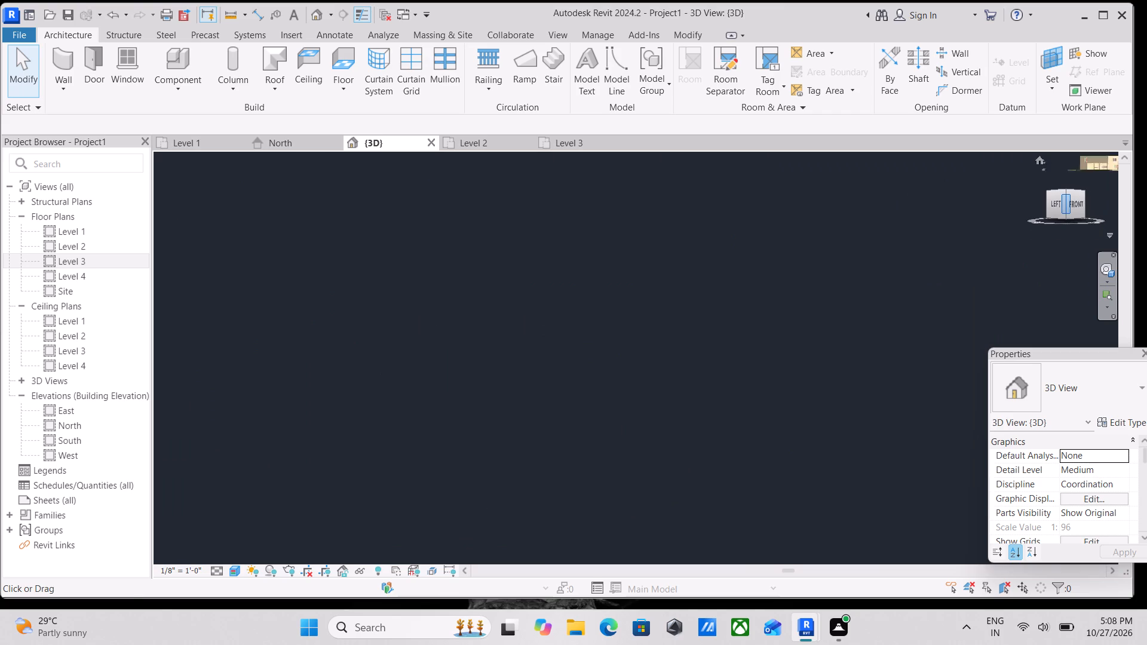
scroll(445, 383, "up", 4)
scroll(552, 360, "up", 7)
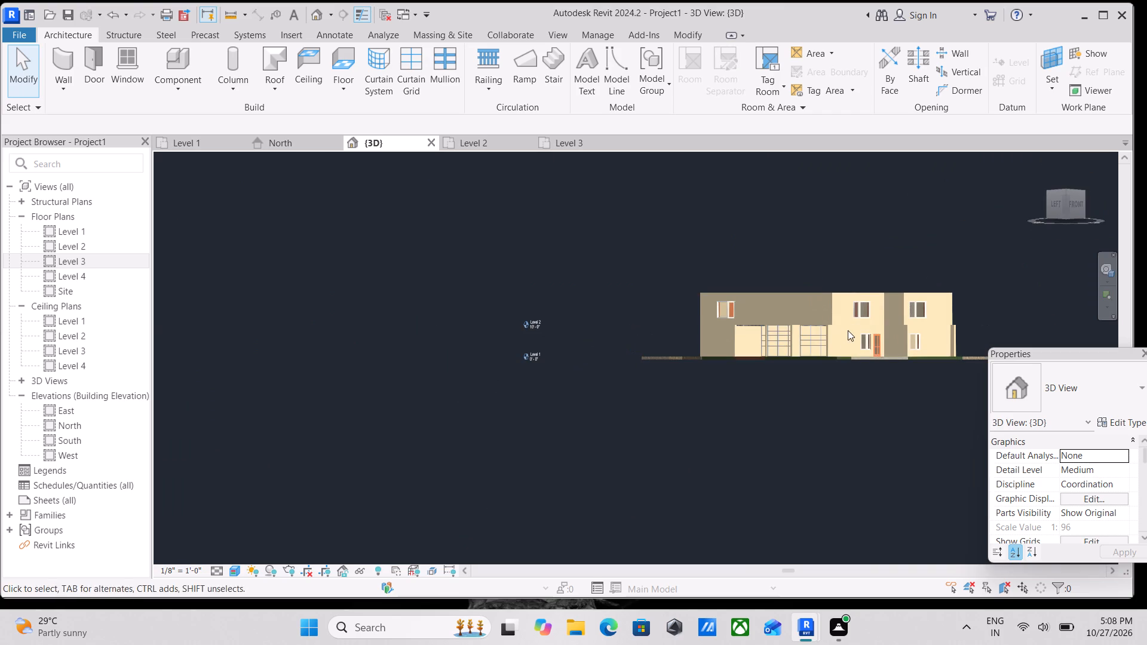
scroll(858, 315, "up", 2)
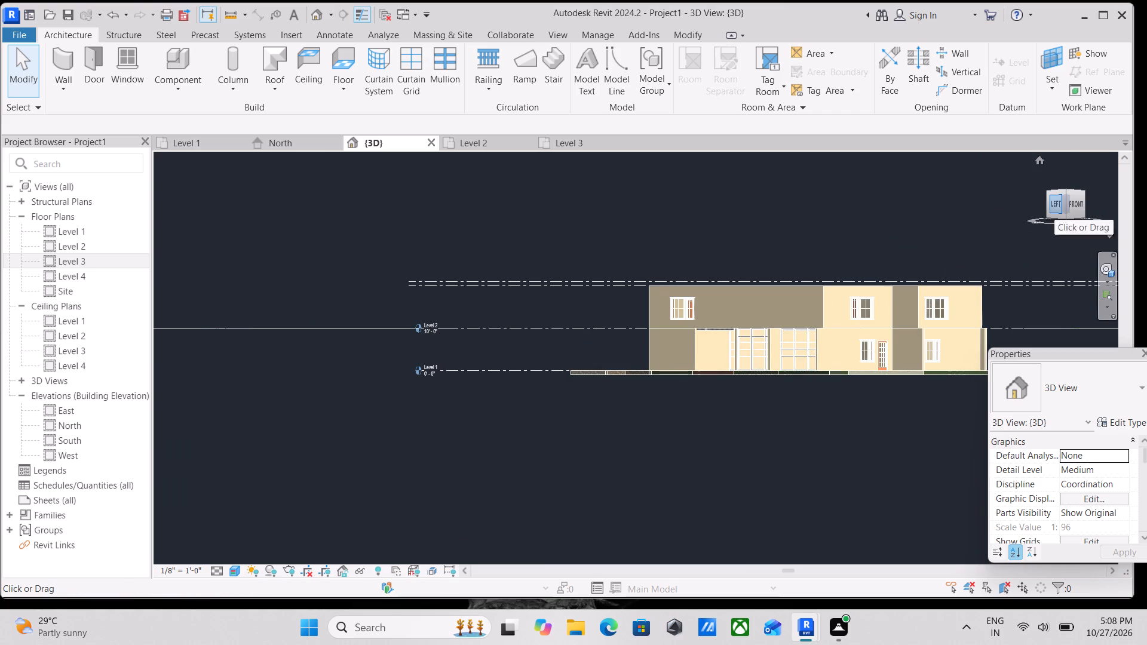
left_click(1054, 204)
scroll(900, 290, "up", 5)
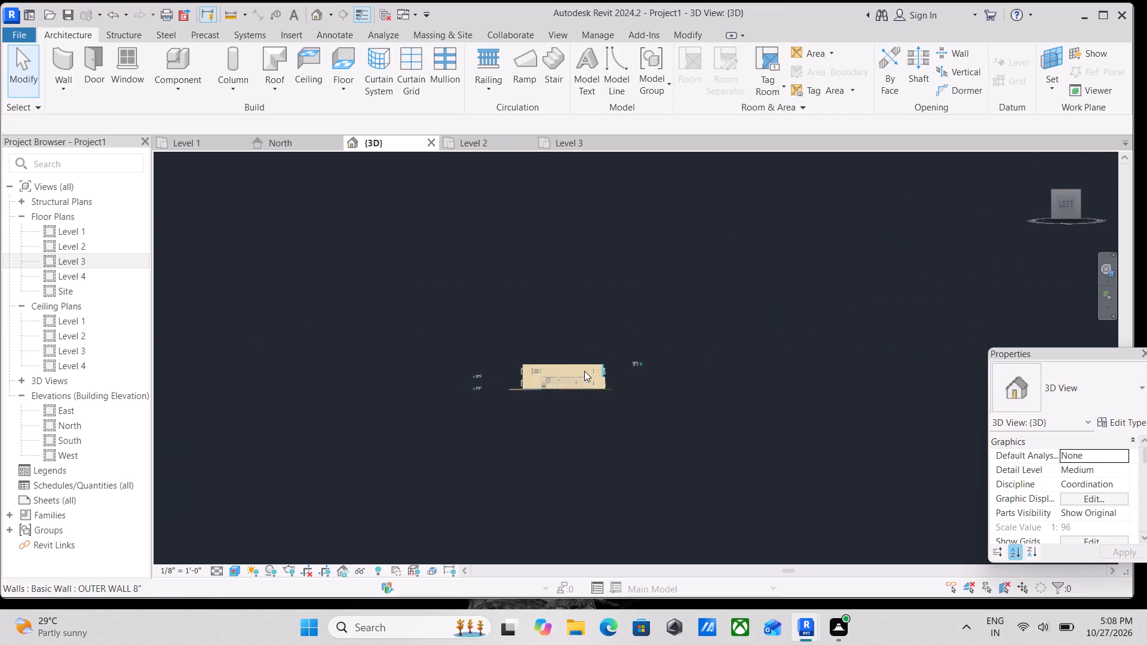
scroll(584, 371, "up", 16)
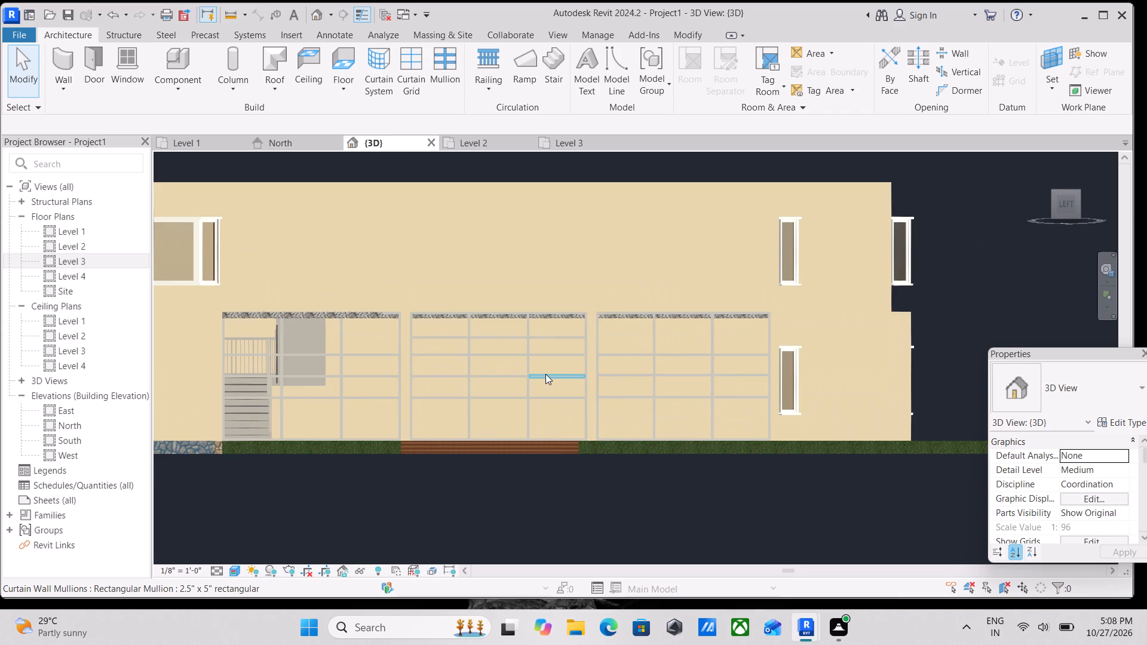
scroll(545, 374, "down", 12)
Examine the front facade's bay windows and the upper-floor rooms and outer walls from above in the 3D view.
middle_click_drag(550, 351, 389, 472, "shift")
scroll(382, 403, "up", 4)
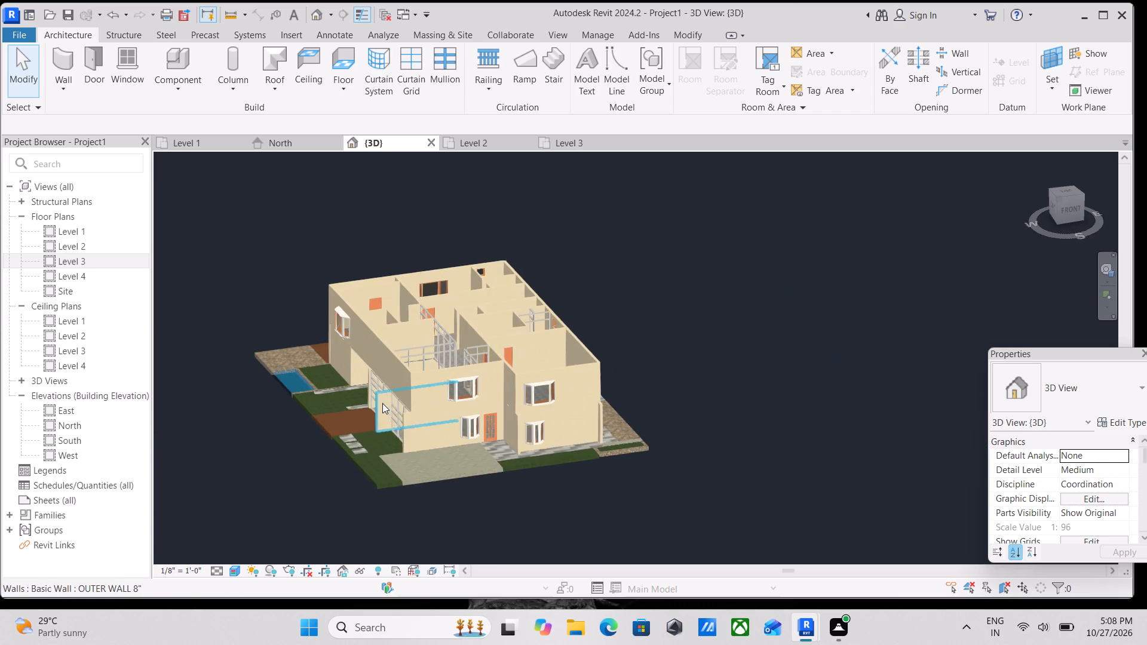
scroll(440, 451, "up", 6)
middle_click_drag(487, 442, 501, 469)
scroll(502, 468, "up", 1)
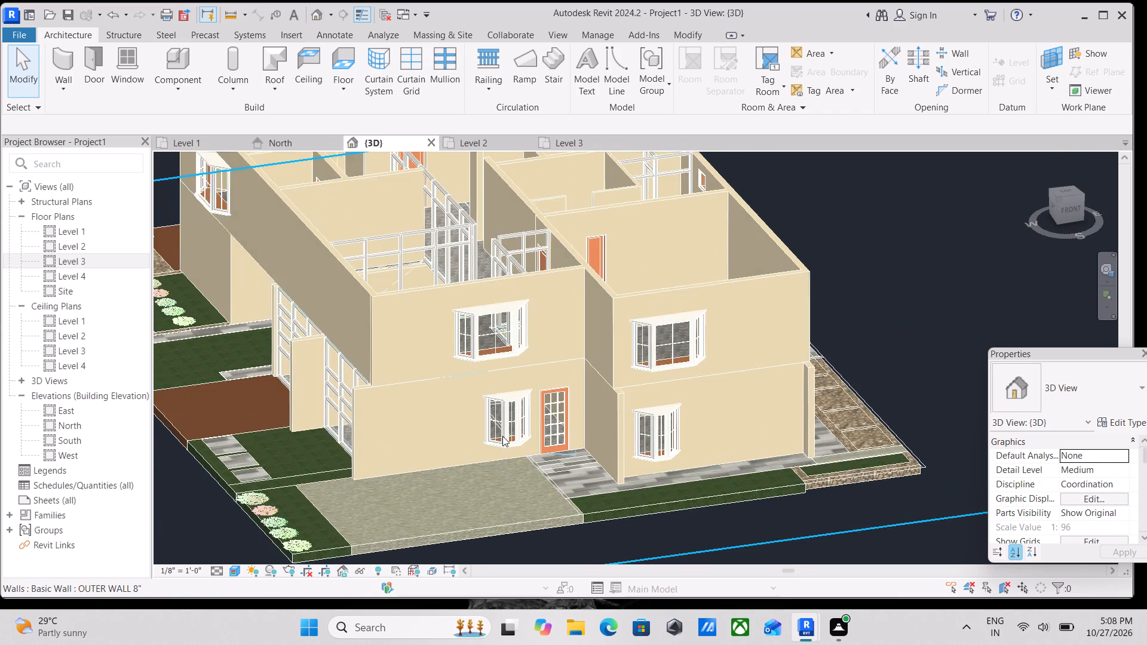
scroll(502, 436, "up", 1)
middle_click_drag(369, 399, 565, 466)
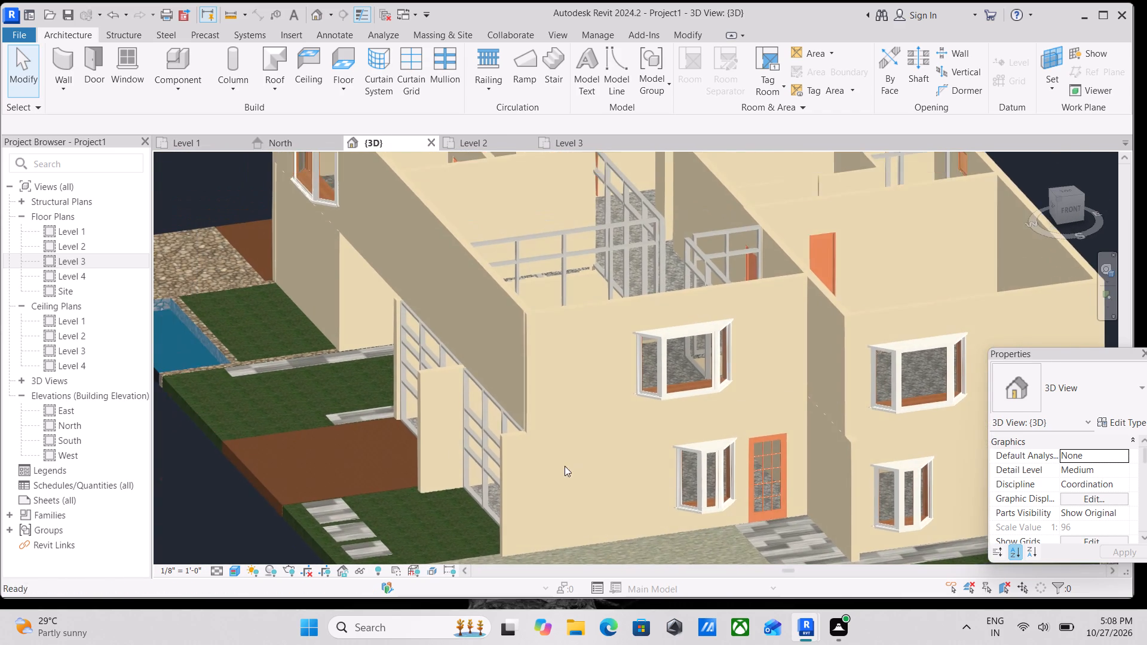
middle_click_drag(284, 385, 456, 410)
scroll(446, 409, "up", 2)
scroll(397, 384, "up", 1)
scroll(407, 380, "down", 3)
middle_click_drag(410, 380, 370, 478)
middle_click_drag(455, 394, 418, 449)
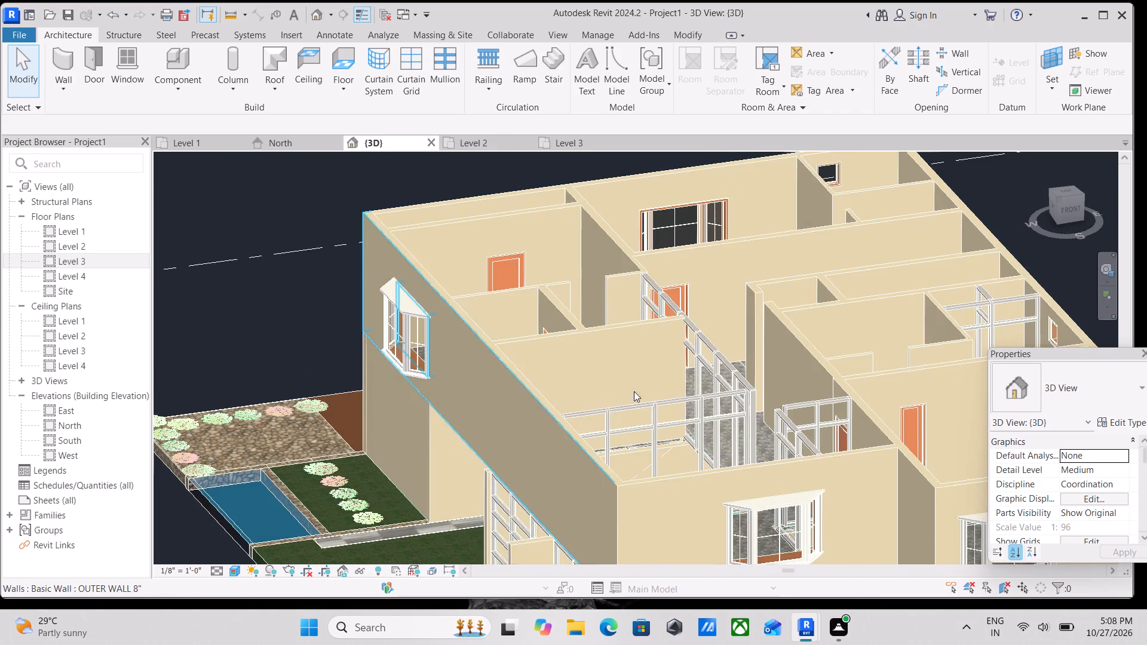
scroll(714, 394, "up", 2)
scroll(575, 363, "down", 4)
middle_click_drag(569, 363, 543, 363)
middle_click_drag(572, 382, 582, 349)
scroll(582, 349, "down", 1)
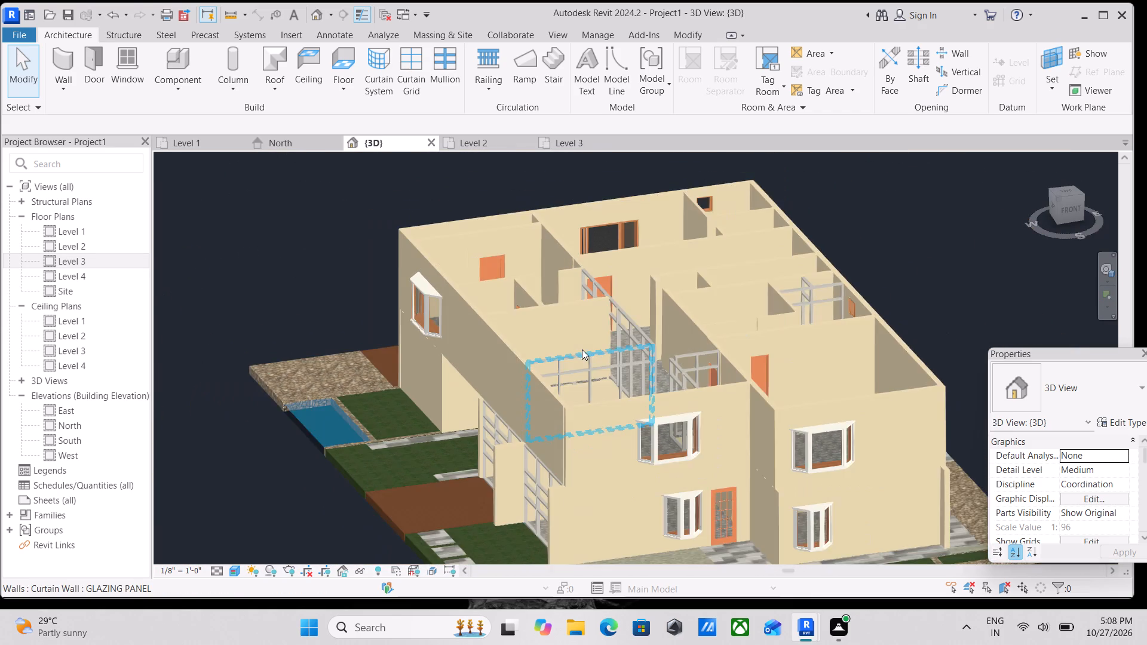
scroll(582, 349, "up", 3)
middle_click_drag(477, 315, 433, 319)
scroll(436, 320, "up", 1)
scroll(498, 337, "down", 3)
middle_click_drag(498, 337, 502, 368)
scroll(498, 323, "down", 1)
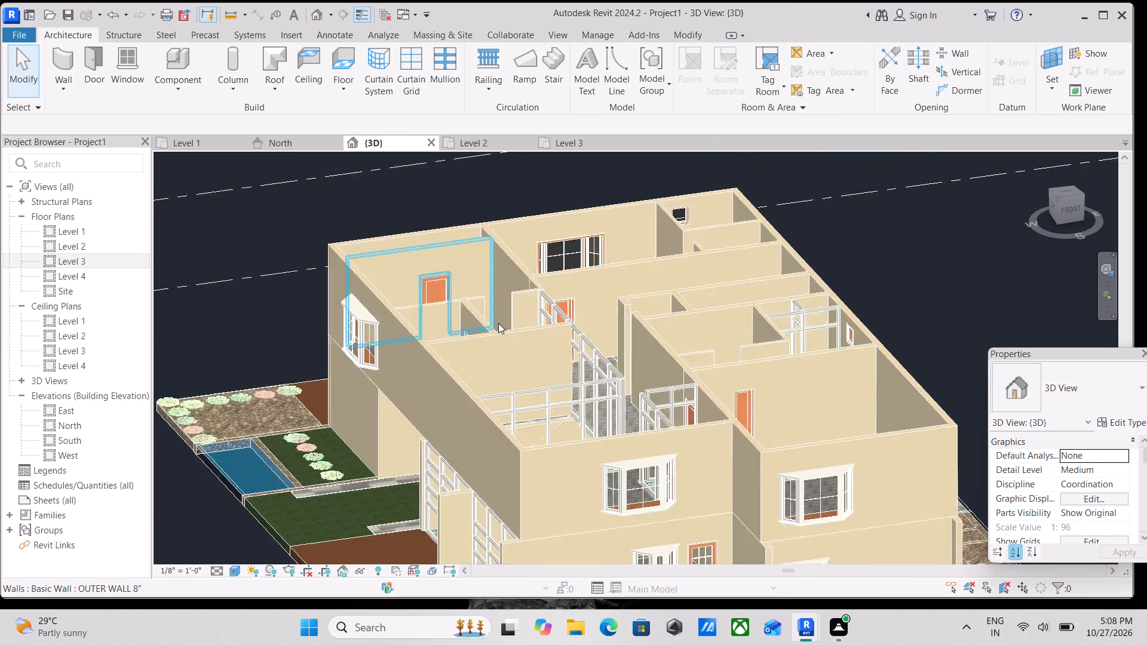
scroll(498, 323, "down", 1)
middle_click_drag(498, 323, 501, 342)
scroll(686, 298, "up", 2)
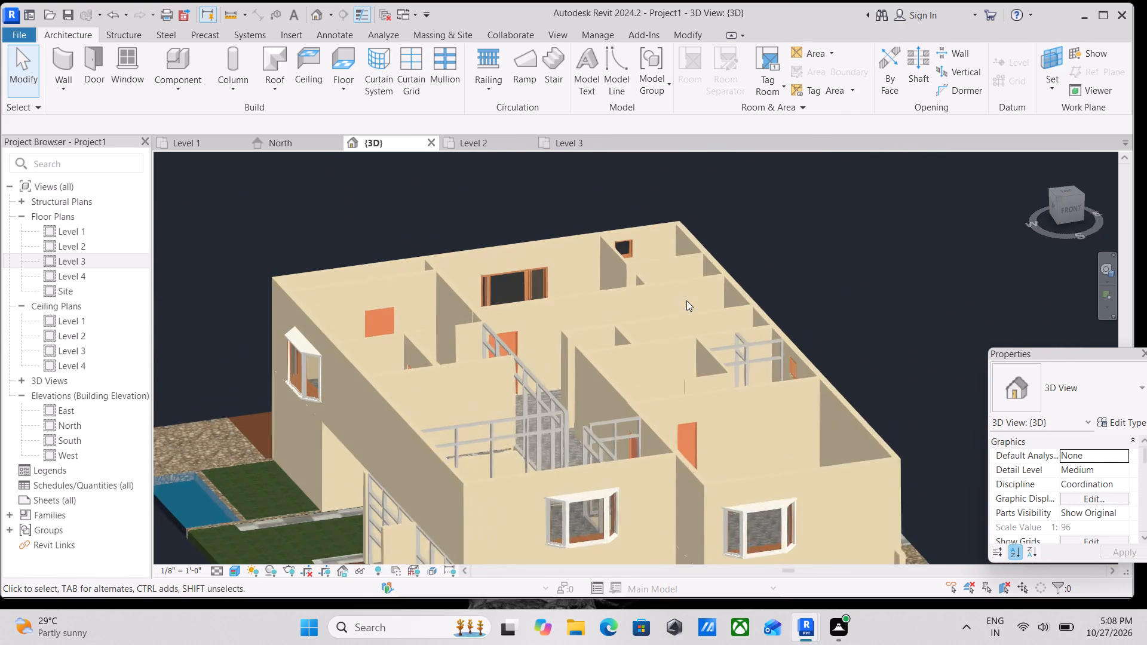
scroll(686, 300, "up", 1)
scroll(752, 308, "down", 2)
middle_click_drag(752, 308, 760, 332)
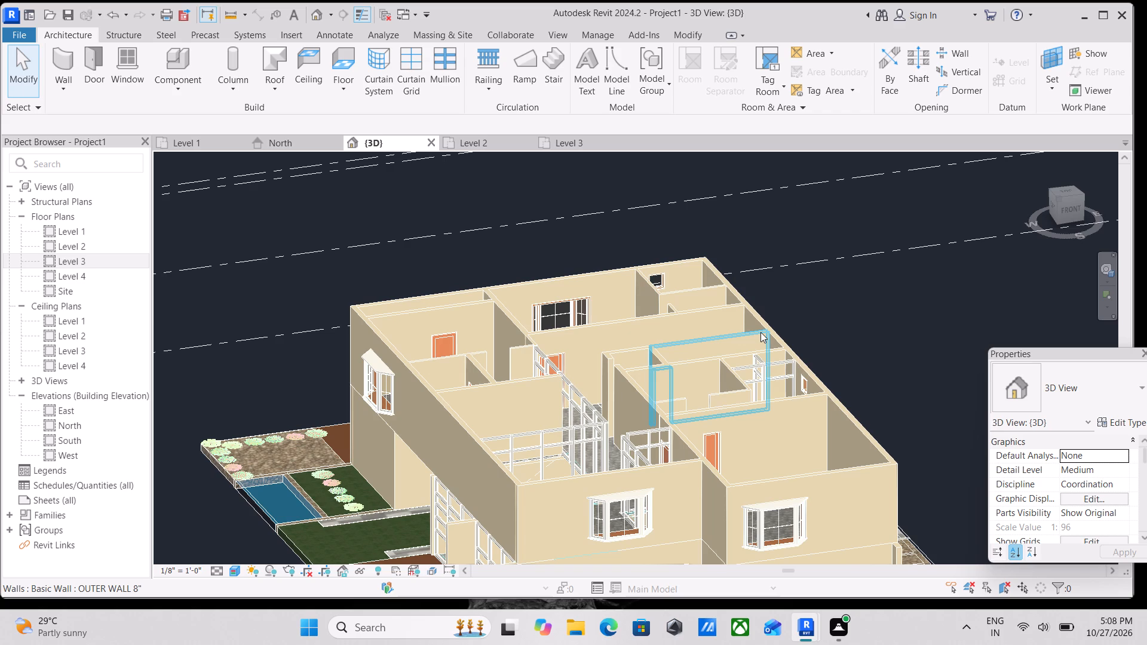
Shorten the lounge's Level 2 front OUTER WALL 8" at its inner end, ending about 4'-0" from the bay window's centre.
scroll(692, 470, "up", 1)
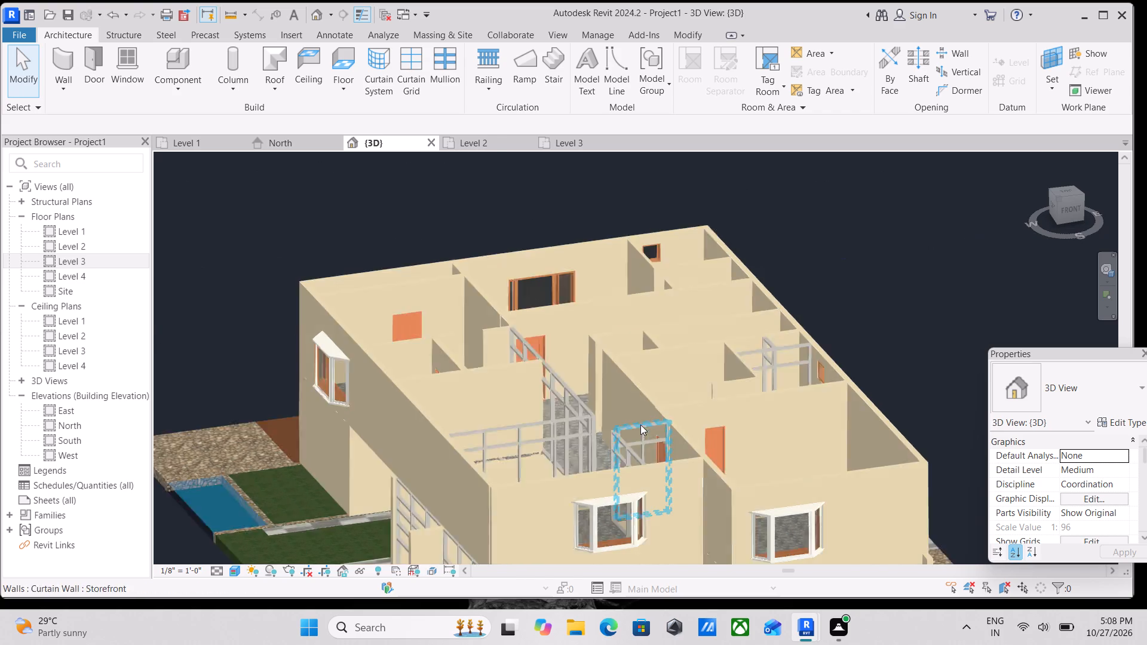
middle_click_drag(641, 419, 668, 324)
scroll(639, 428, "up", 3)
scroll(676, 349, "up", 1)
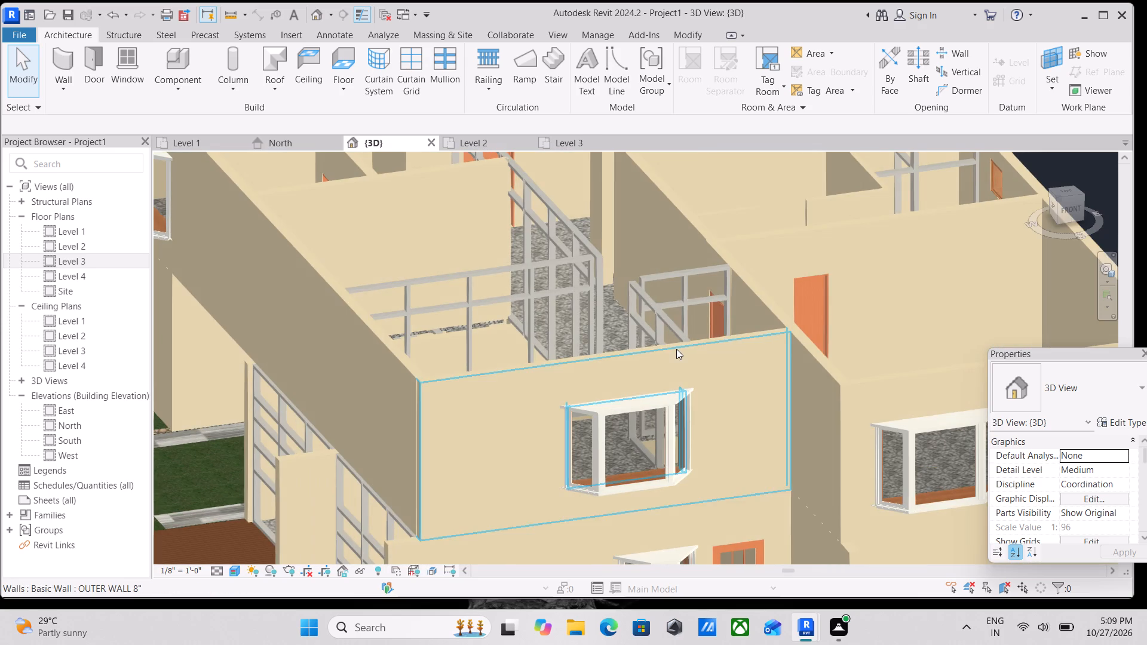
left_click(719, 345)
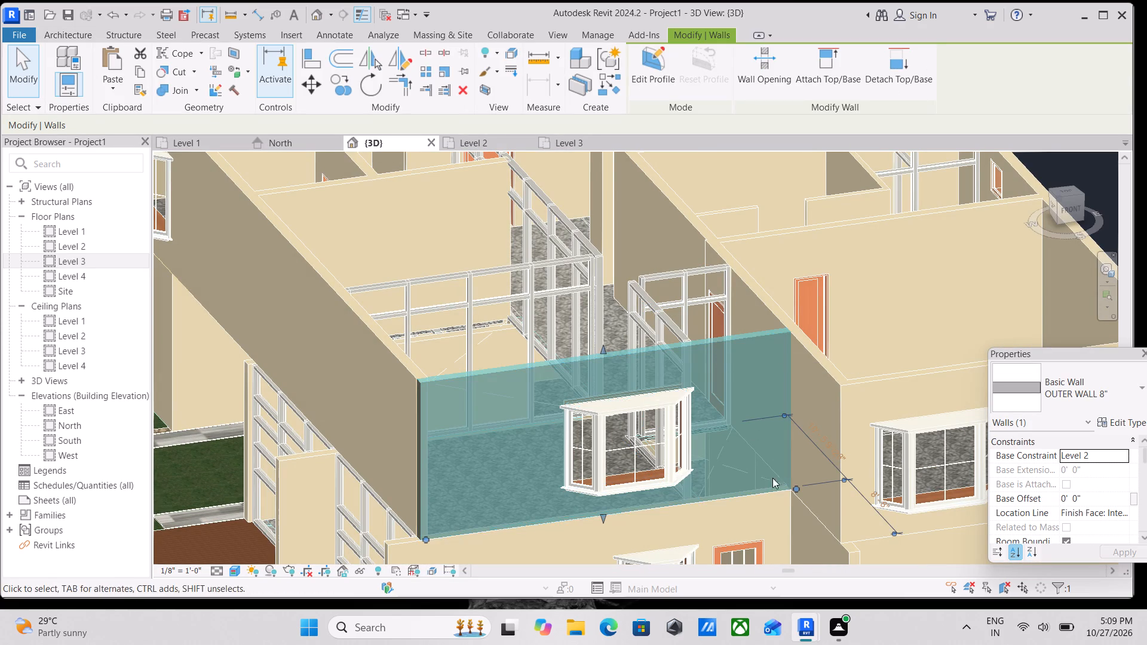
scroll(786, 494, "up", 3)
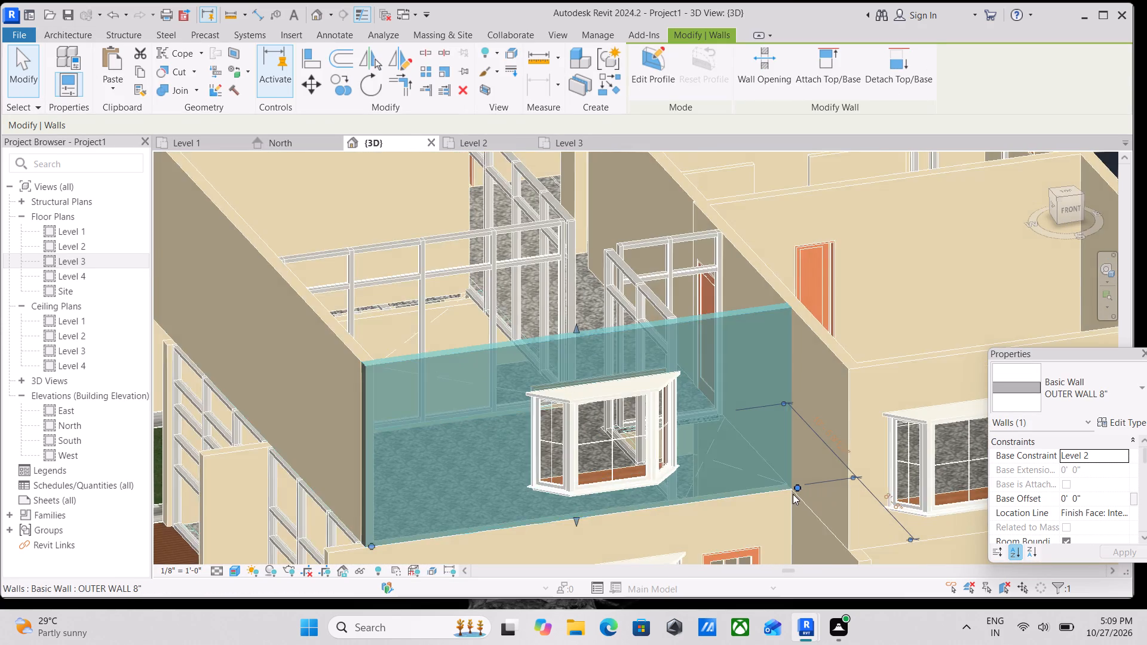
scroll(793, 494, "up", 1)
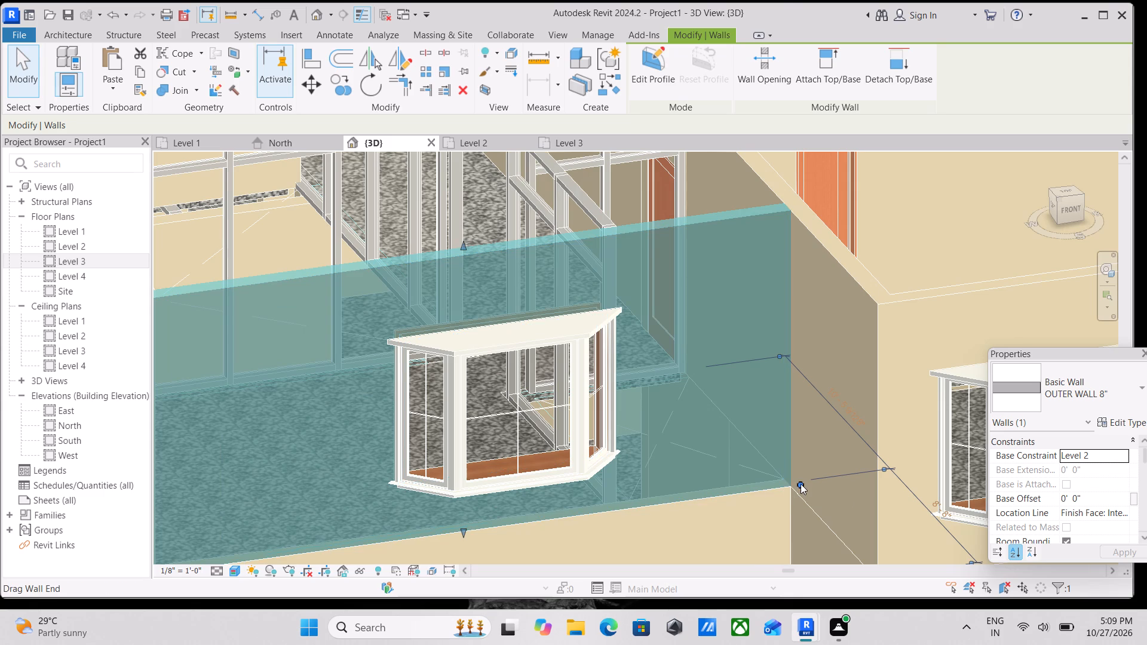
left_click_drag(801, 484, 696, 497)
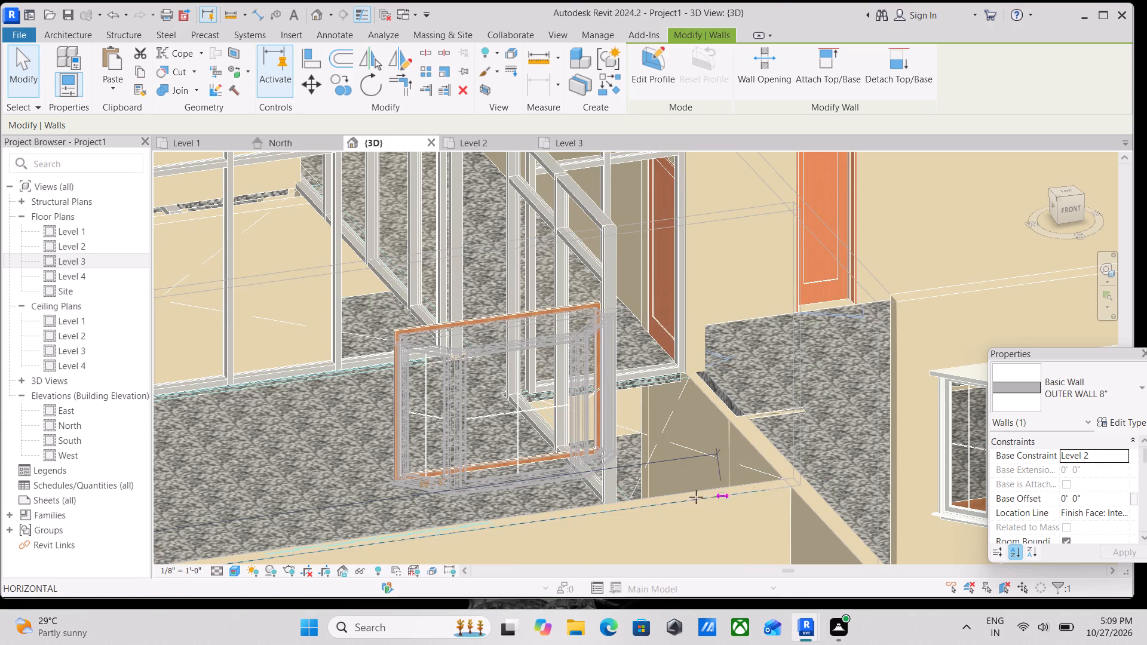
left_click_drag(696, 497, 611, 509)
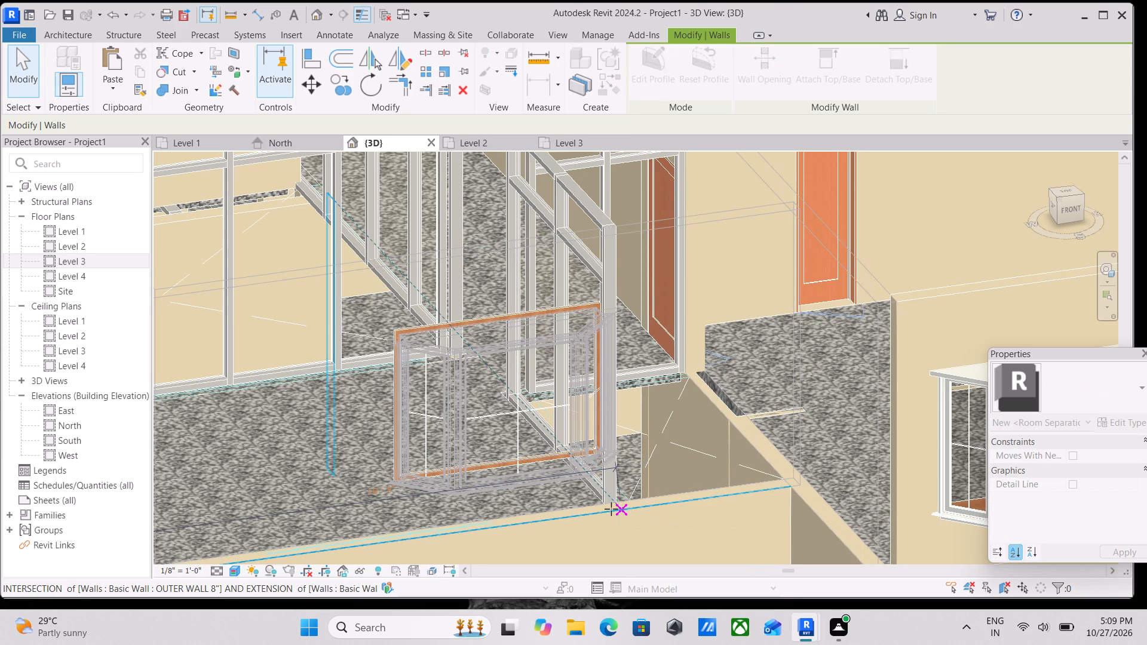
left_click_drag(611, 509, 620, 506)
scroll(620, 506, "down", 2)
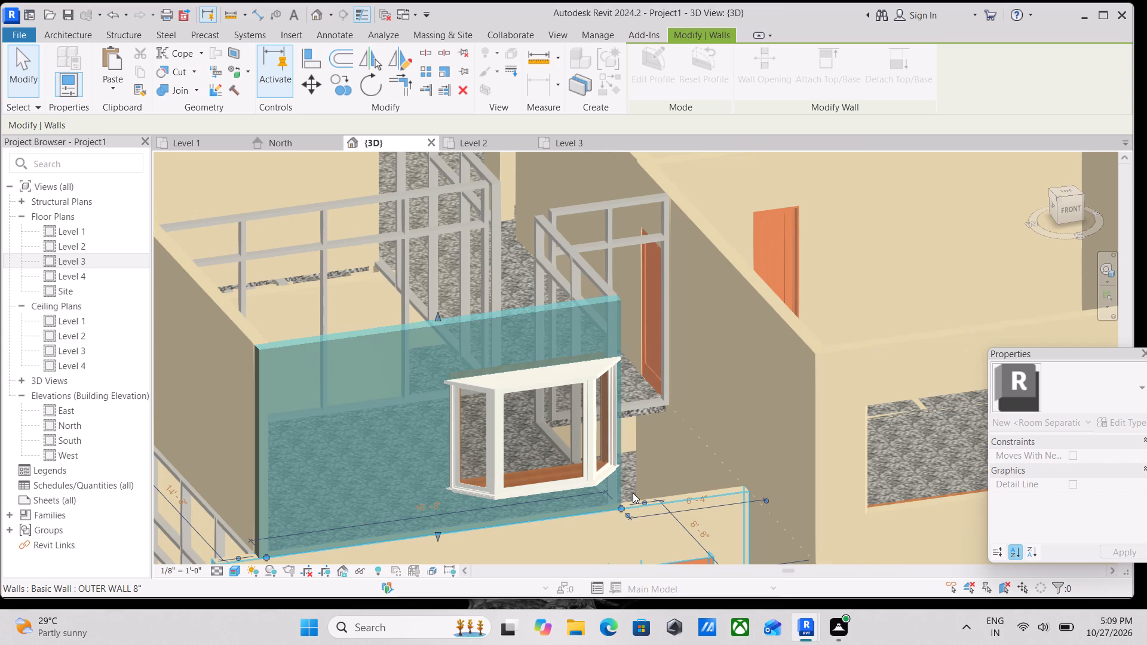
key("Escape")
scroll(652, 472, "down", 3)
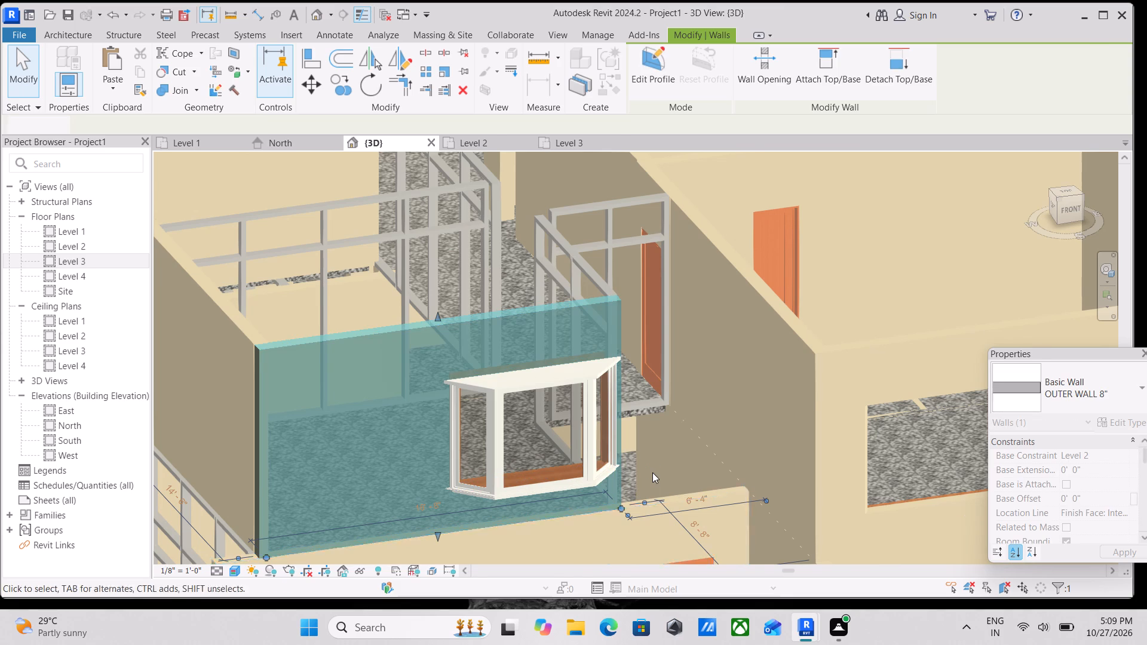
key("Escape")
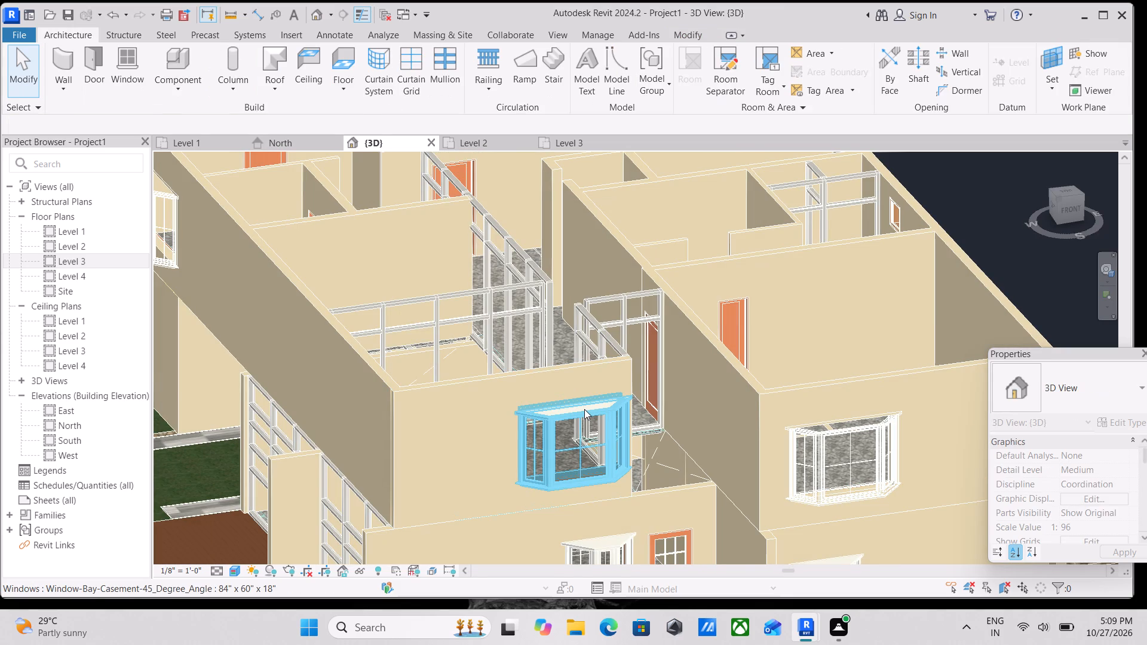
Shift the lounge's front bay window along the shortened wall to 9'-9" from the outer side wall and 6'-9" from the free end.
left_click(584, 409)
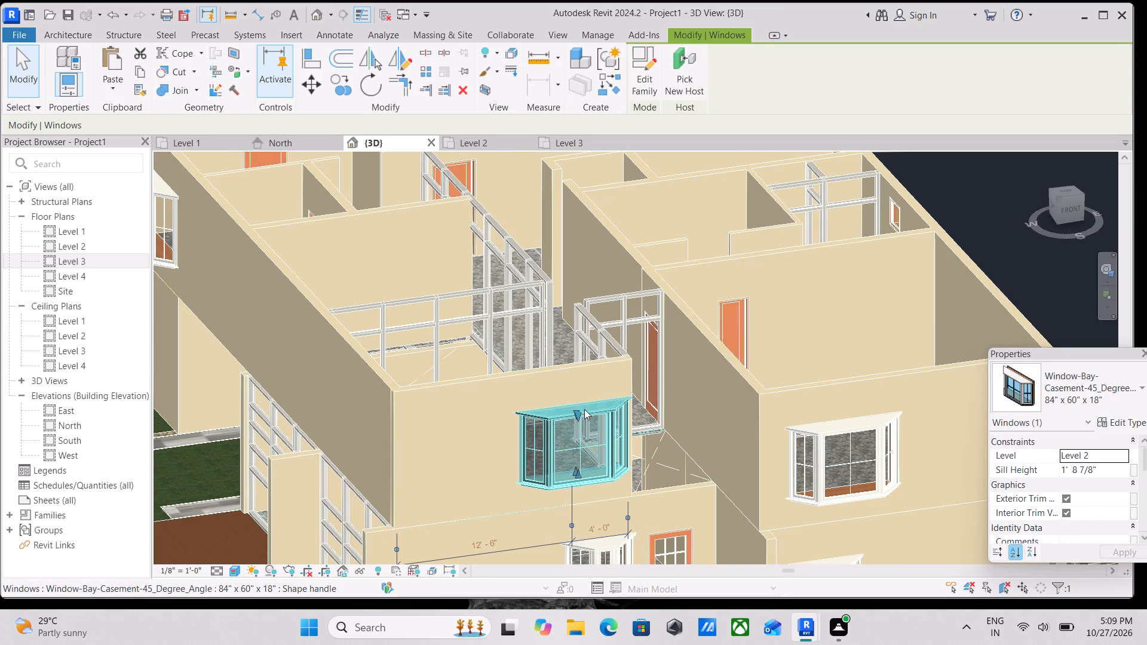
key("Left")
key("Left")
key("Left")
key("Left")
key("Left")
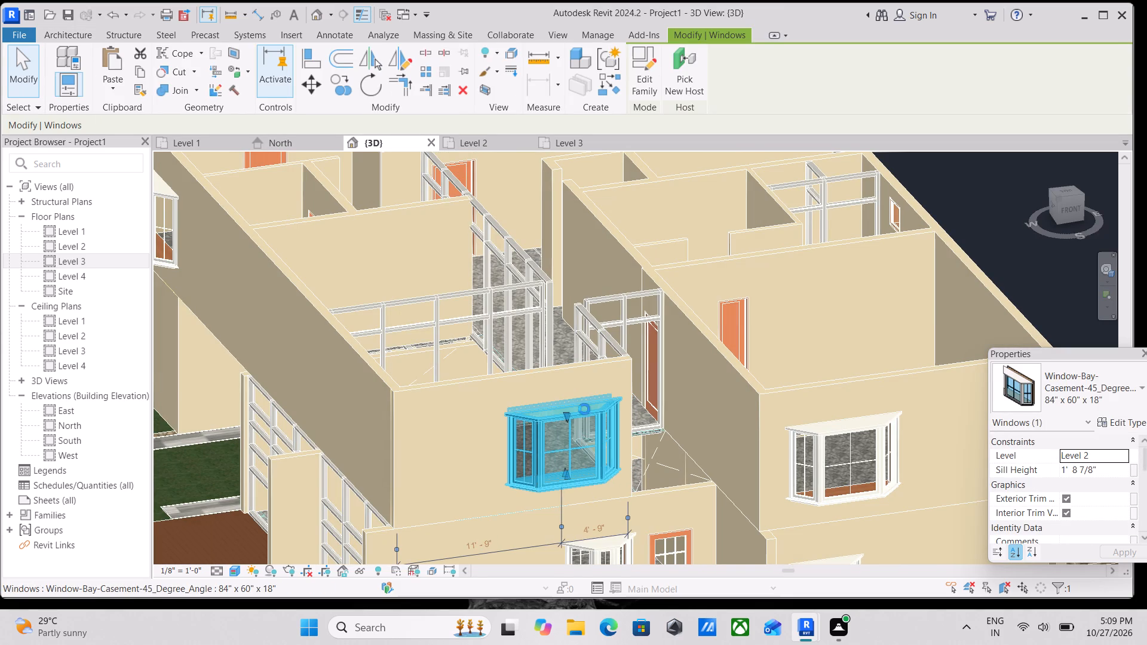
key("Left")
key("Left")
key("Left")
key("Left")
key("Left")
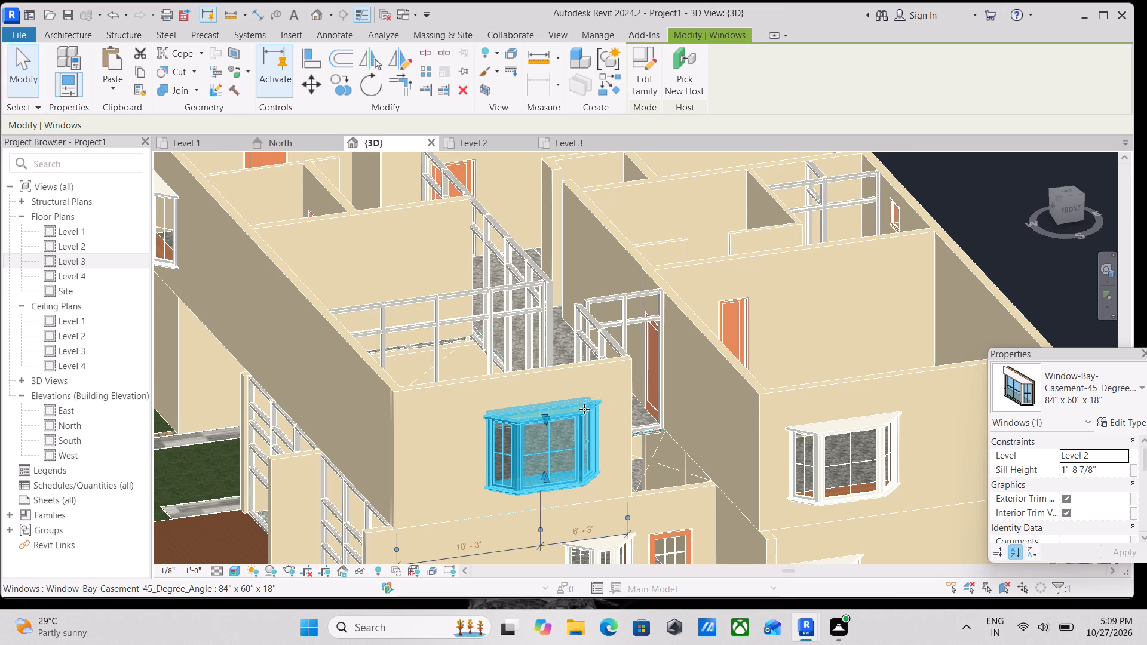
key("Left")
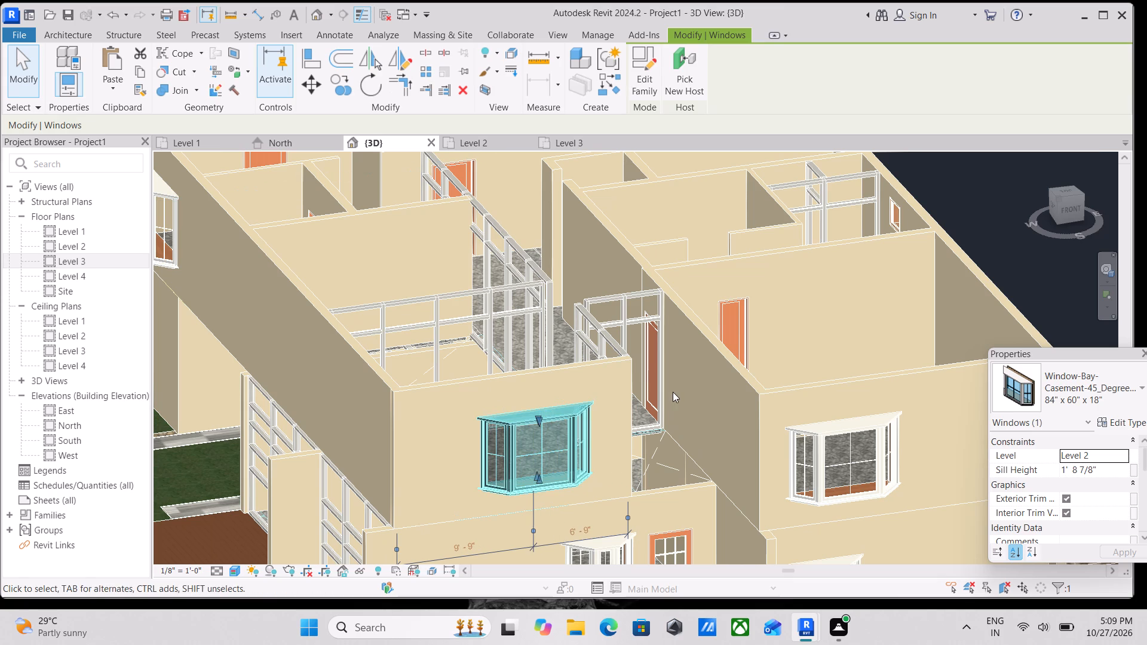
scroll(642, 419, "down", 1)
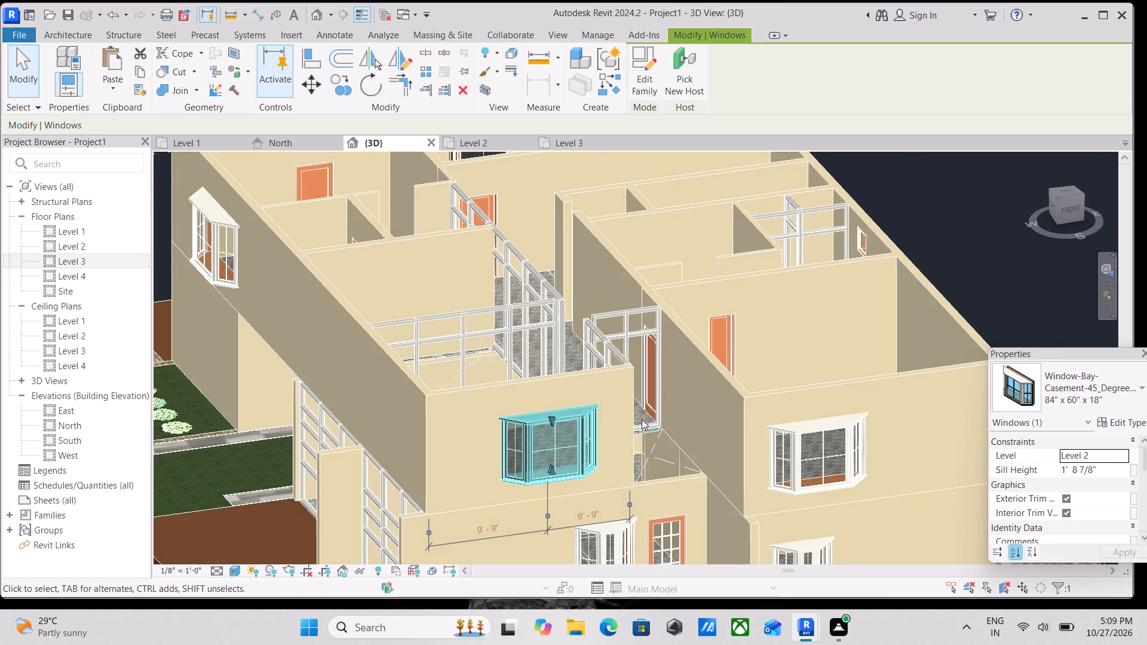
scroll(650, 432, "up", 1)
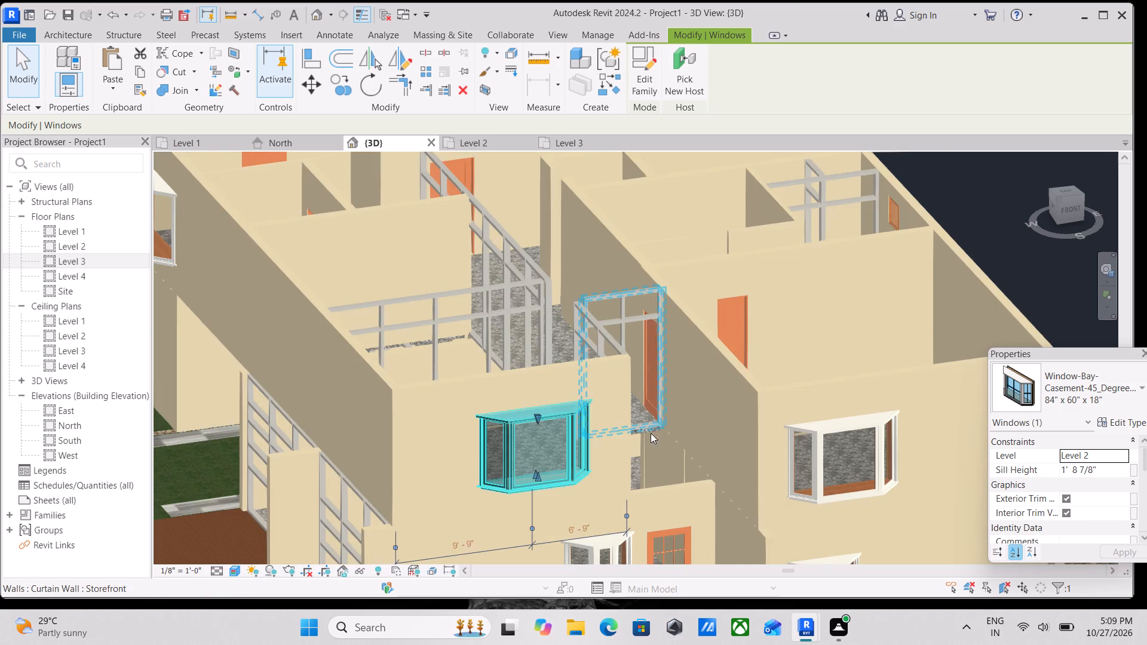
Shift the Level 2 bay window of the front room beside the lounge along its wall to 14'-0" from the far outer corner.
scroll(649, 442, "up", 1)
scroll(608, 395, "down", 1)
middle_click_drag(608, 395, 614, 403)
scroll(614, 403, "down", 4)
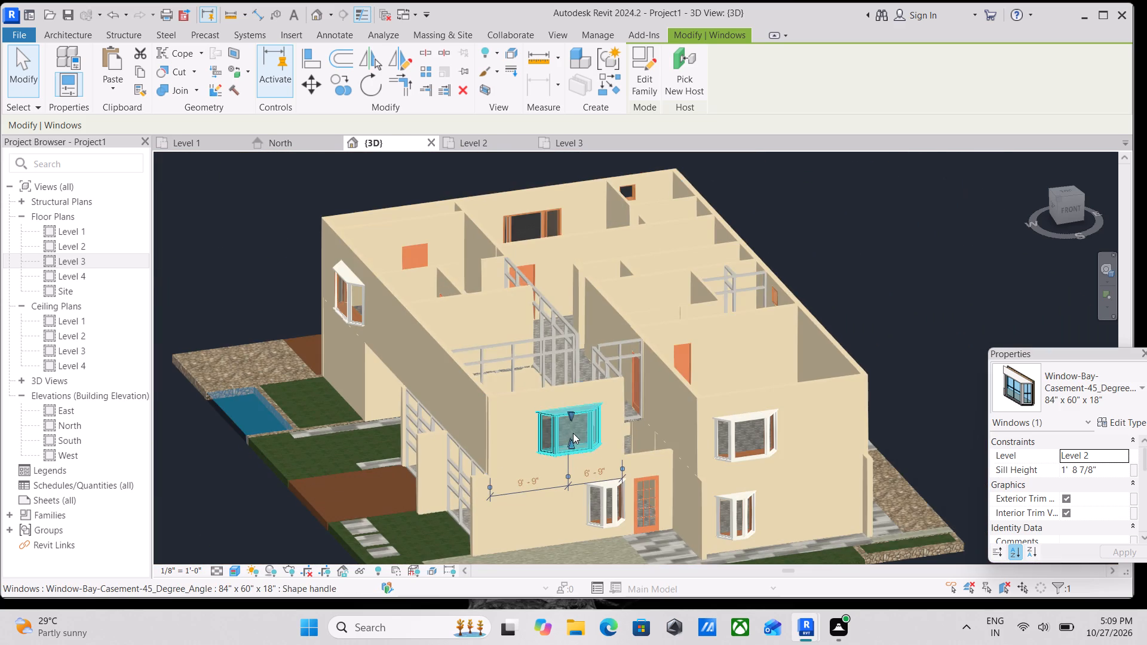
scroll(573, 433, "up", 2)
key("Escape")
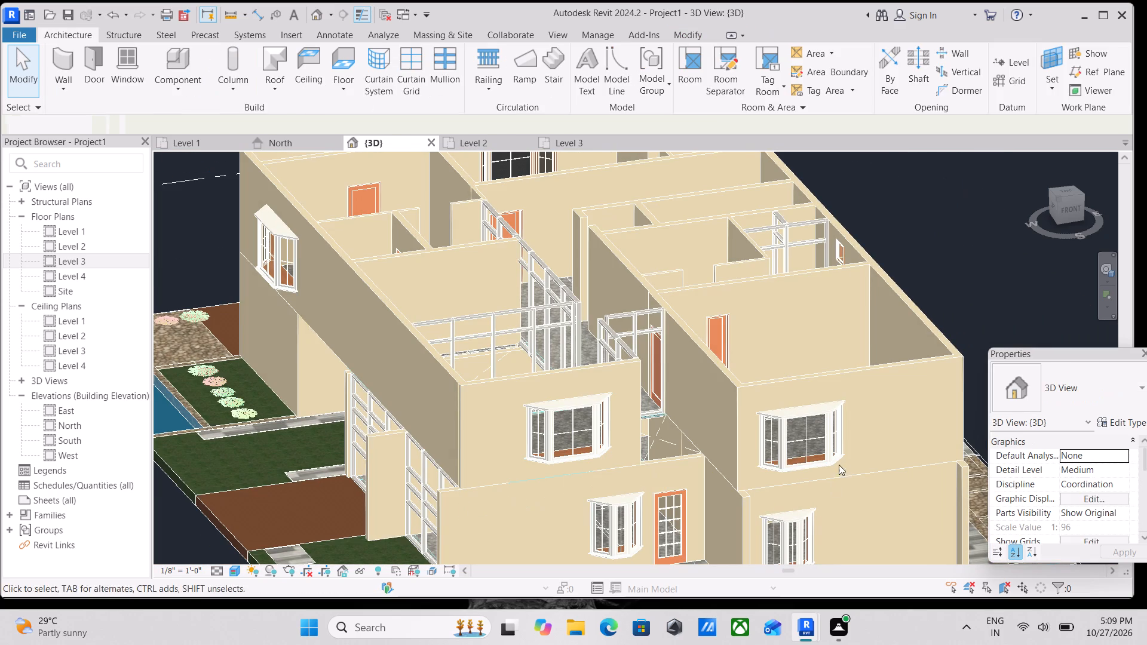
left_click(842, 417)
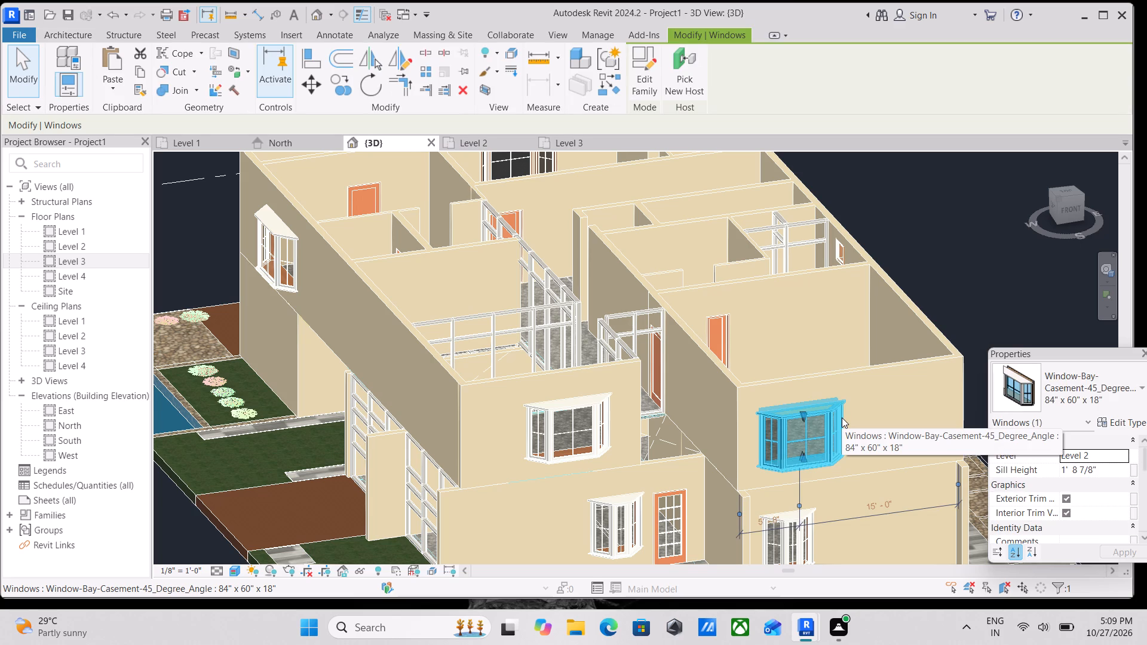
key("Right")
key("Right")
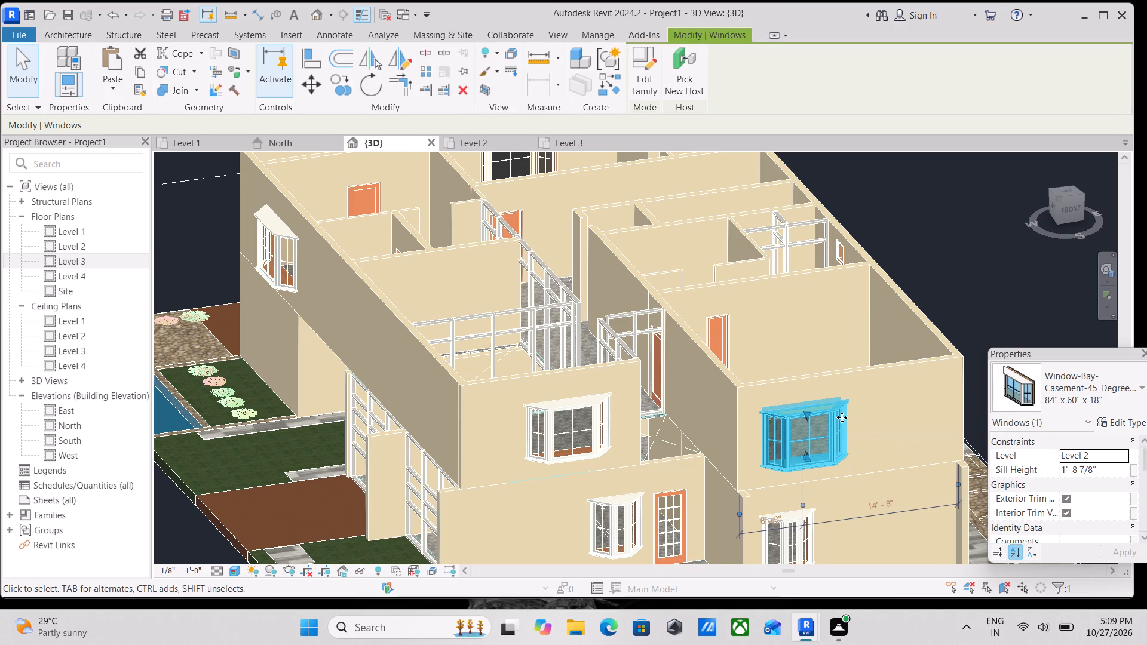
key("Right")
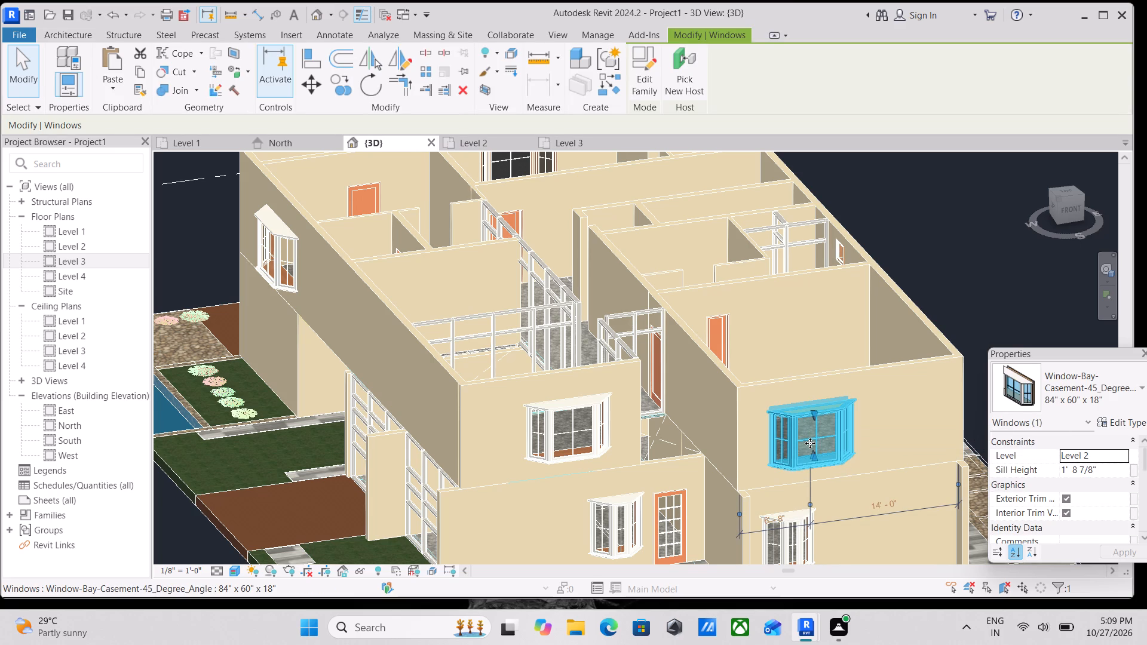
scroll(810, 443, "down", 4)
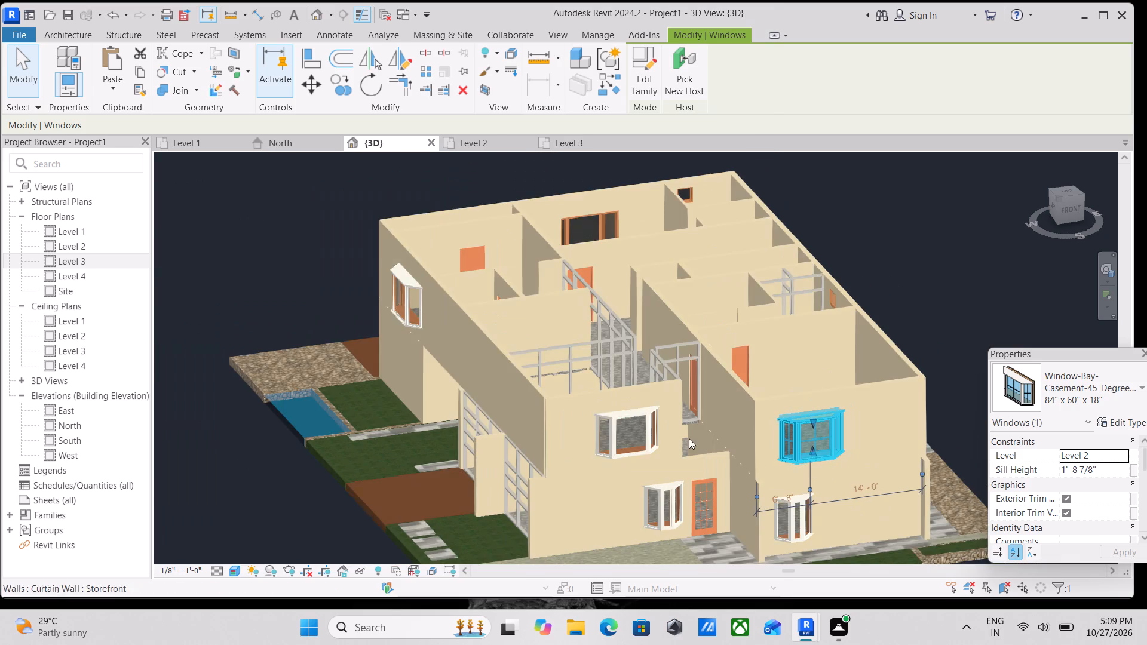
middle_click_drag(689, 438, 740, 437)
scroll(741, 437, "up", 2)
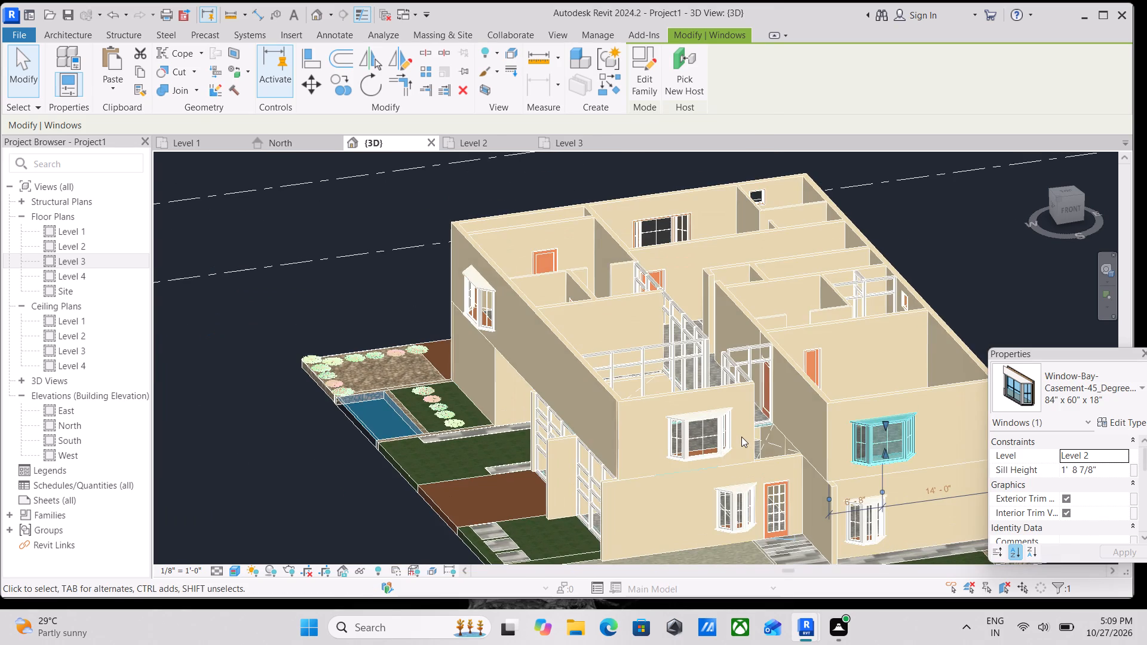
scroll(747, 440, "up", 2)
key("Escape")
Stretch the front end of the Level 2 Storefront curtain wall behind the lounge window to the front wall line, about 10'-11" long.
scroll(768, 449, "up", 3)
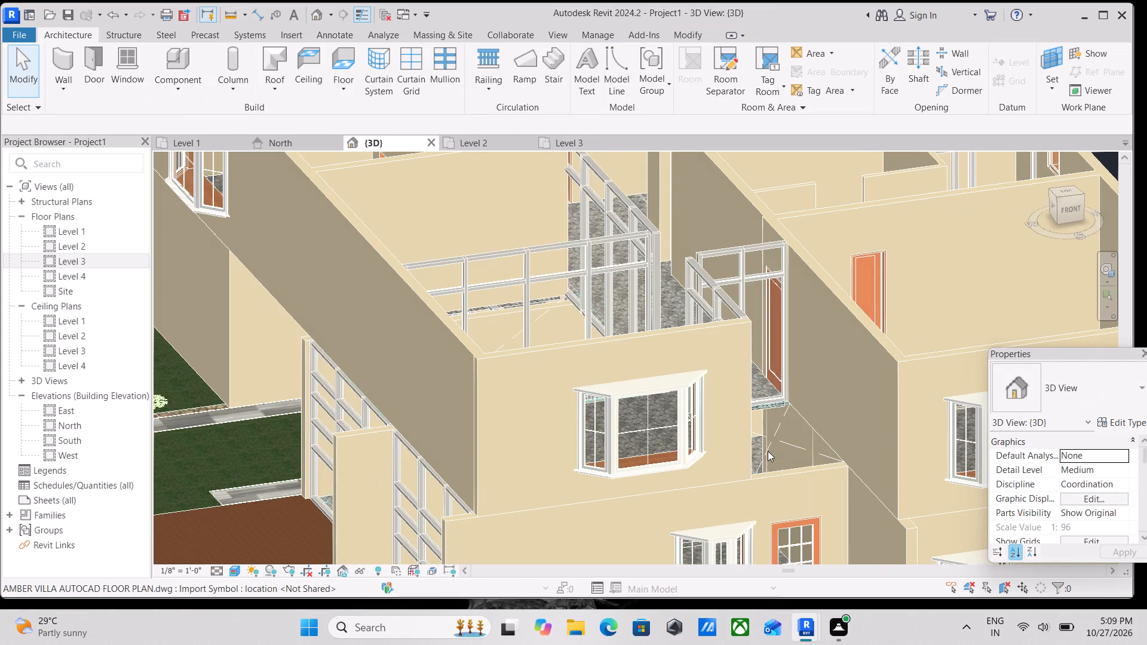
left_click(755, 369)
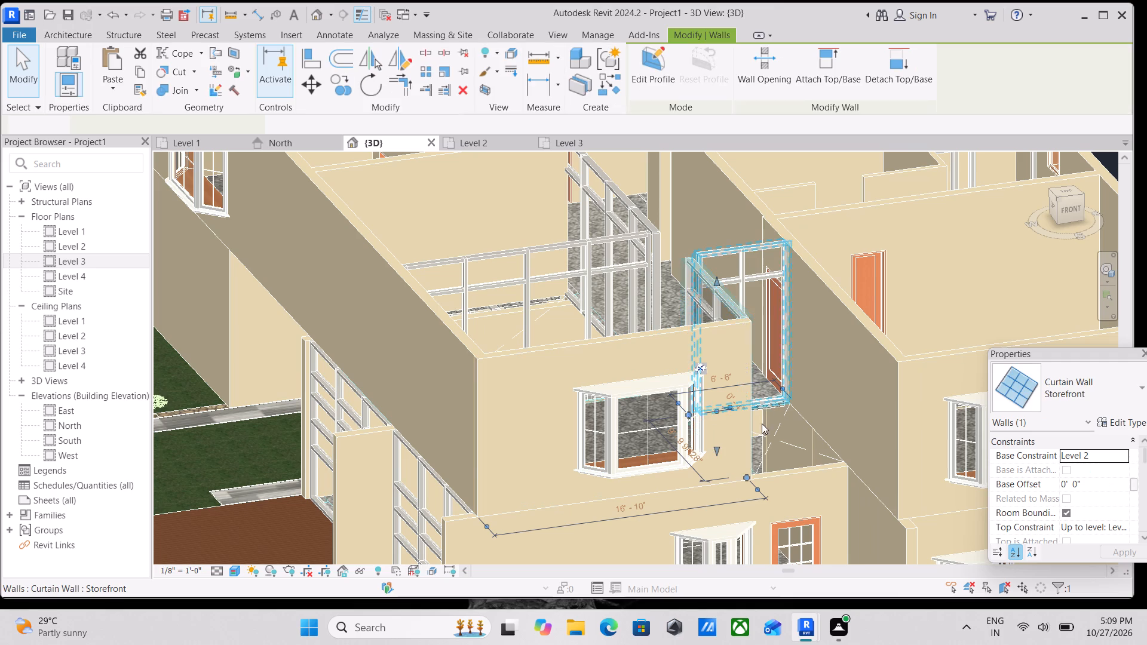
scroll(760, 464, "up", 10)
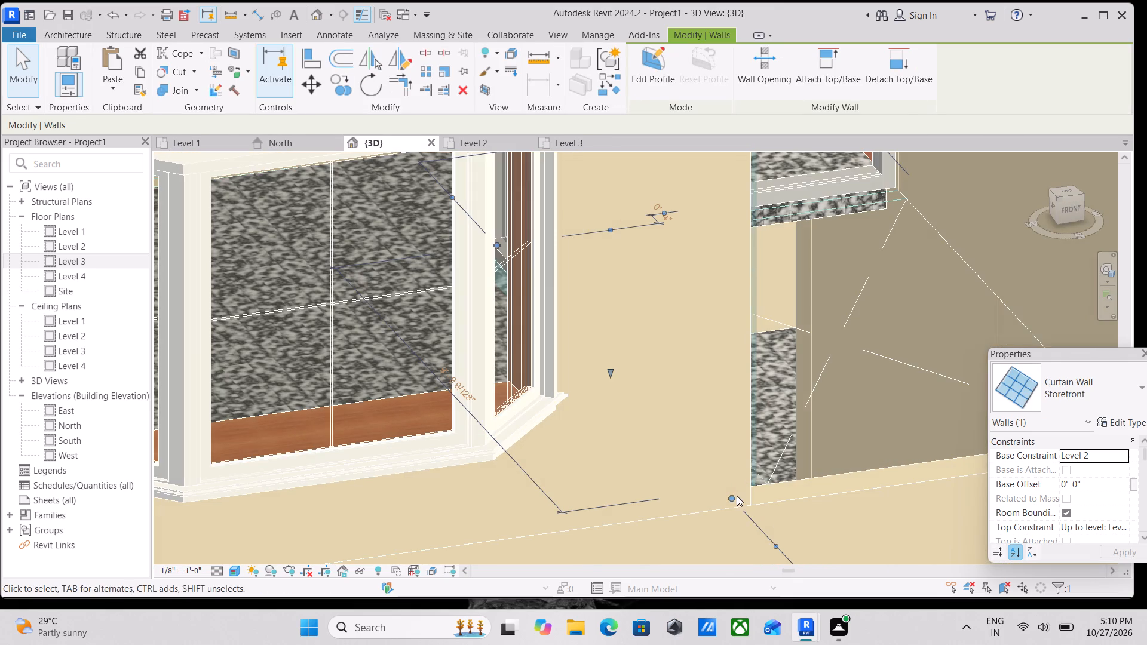
left_click_drag(729, 497, 789, 490)
scroll(810, 485, "down", 3)
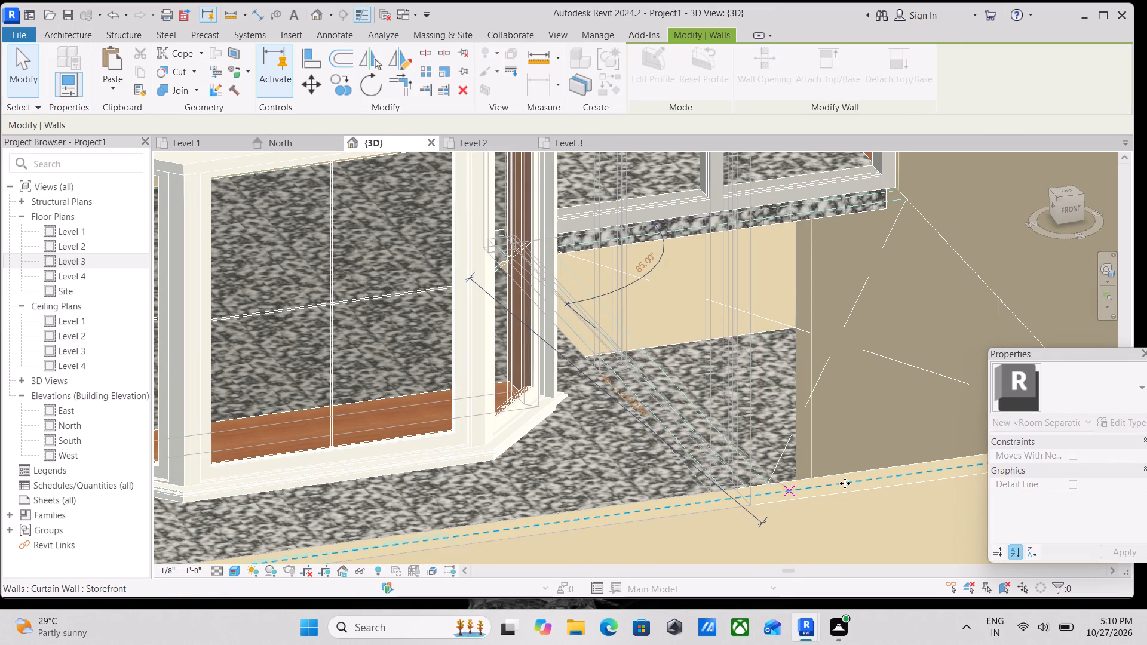
scroll(845, 483, "down", 4)
middle_click_drag(844, 483, 749, 490)
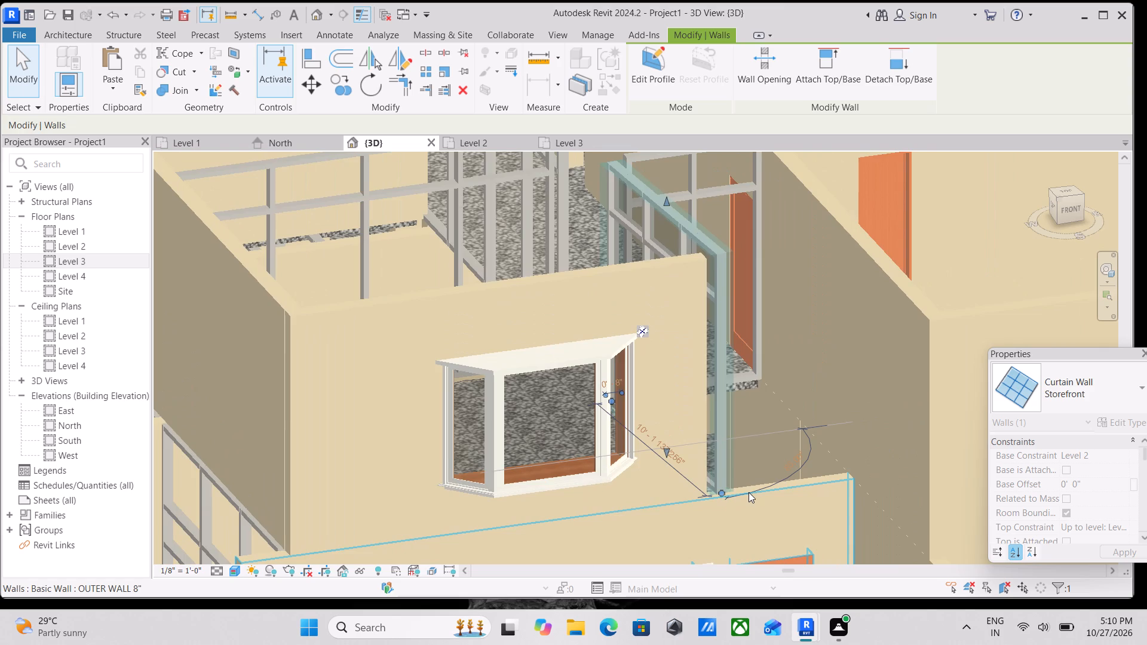
key("Escape")
key("Escape")
Extend the free inner end of the lounge's Level 2 front OUTER WALL 8" to meet the neighbouring front room's side wall.
scroll(660, 466, "up", 2)
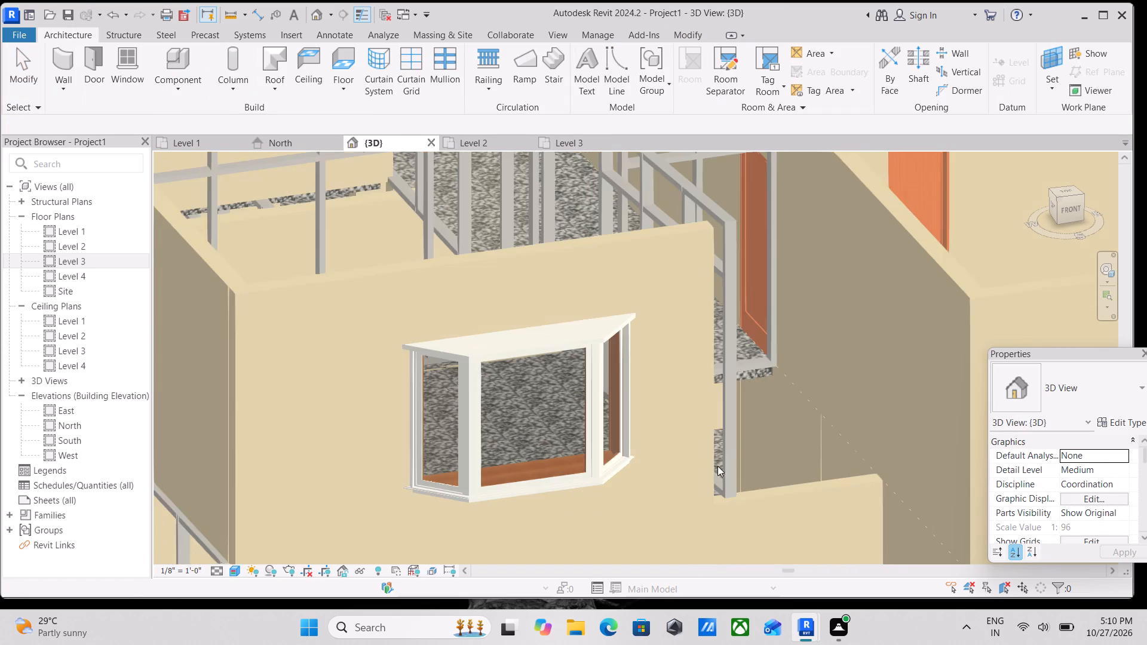
scroll(726, 420, "down", 3)
middle_click_drag(726, 420, 724, 447)
scroll(725, 486, "up", 4)
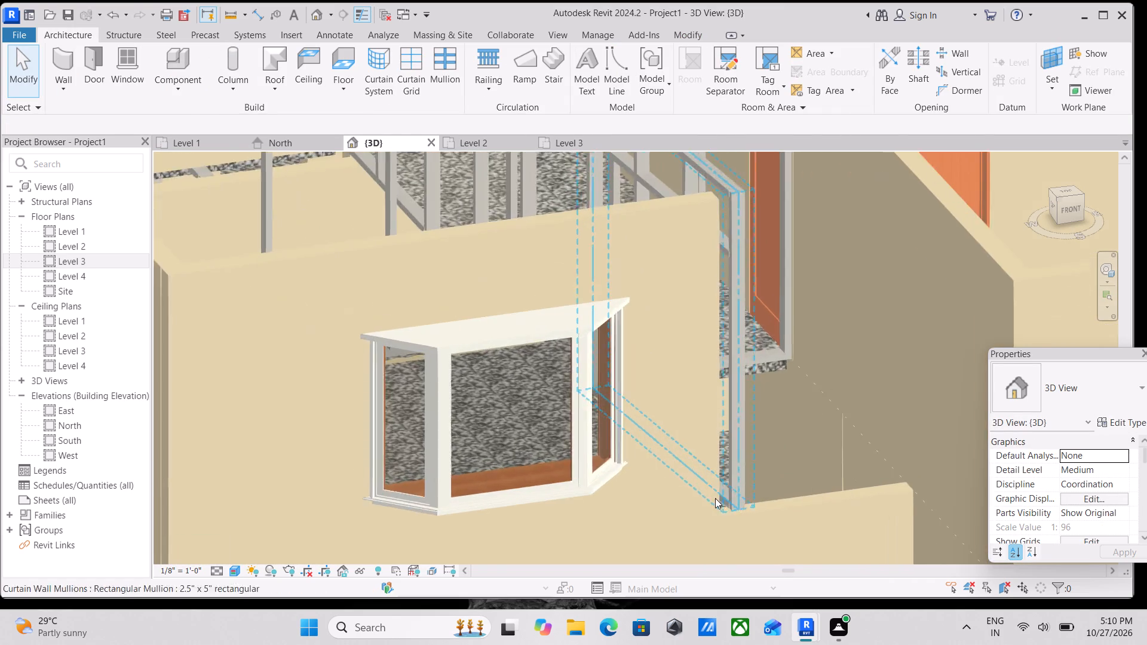
scroll(715, 498, "up", 3)
left_click(725, 453)
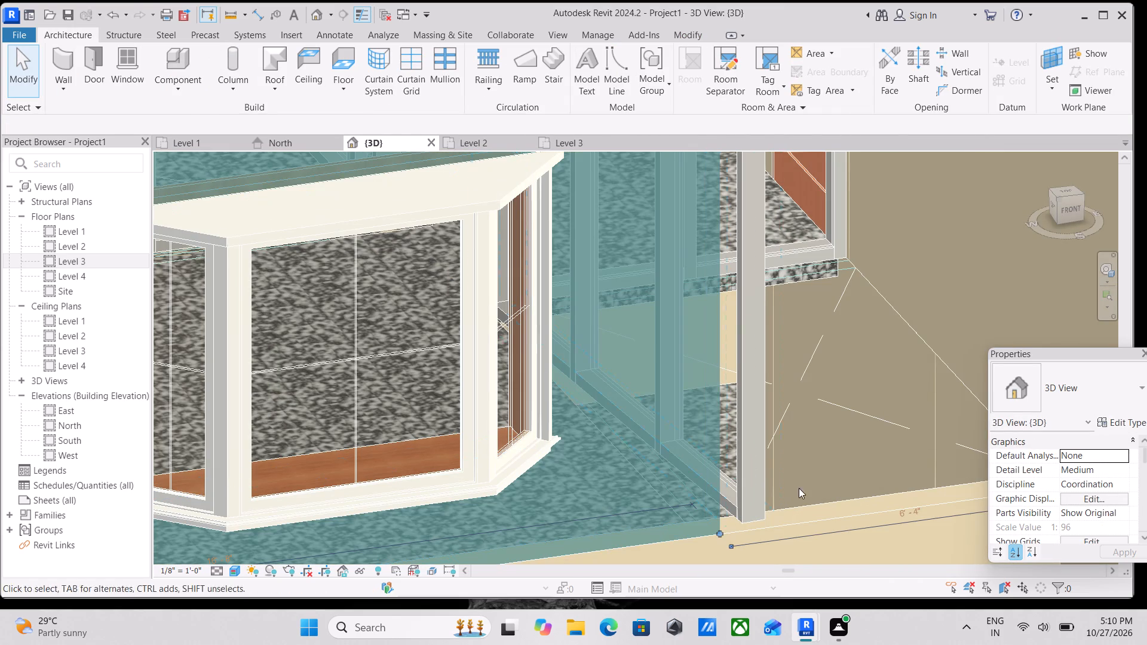
scroll(804, 488, "down", 3)
middle_click_drag(793, 484, 704, 463)
scroll(673, 506, "up", 4)
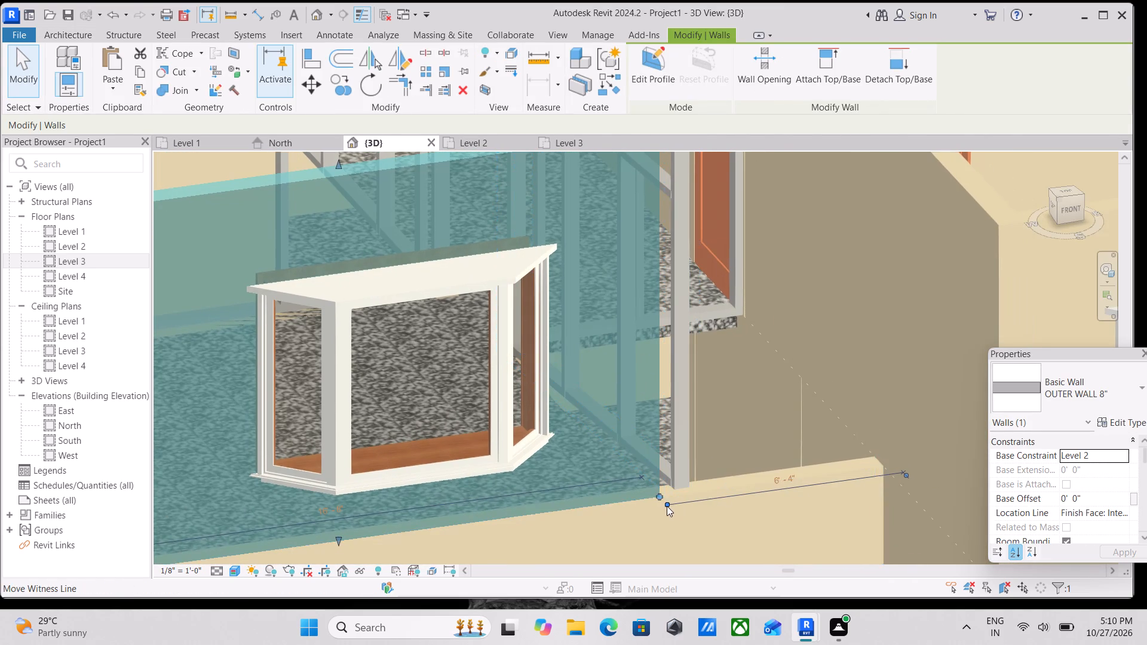
left_click_drag(649, 488, 714, 477)
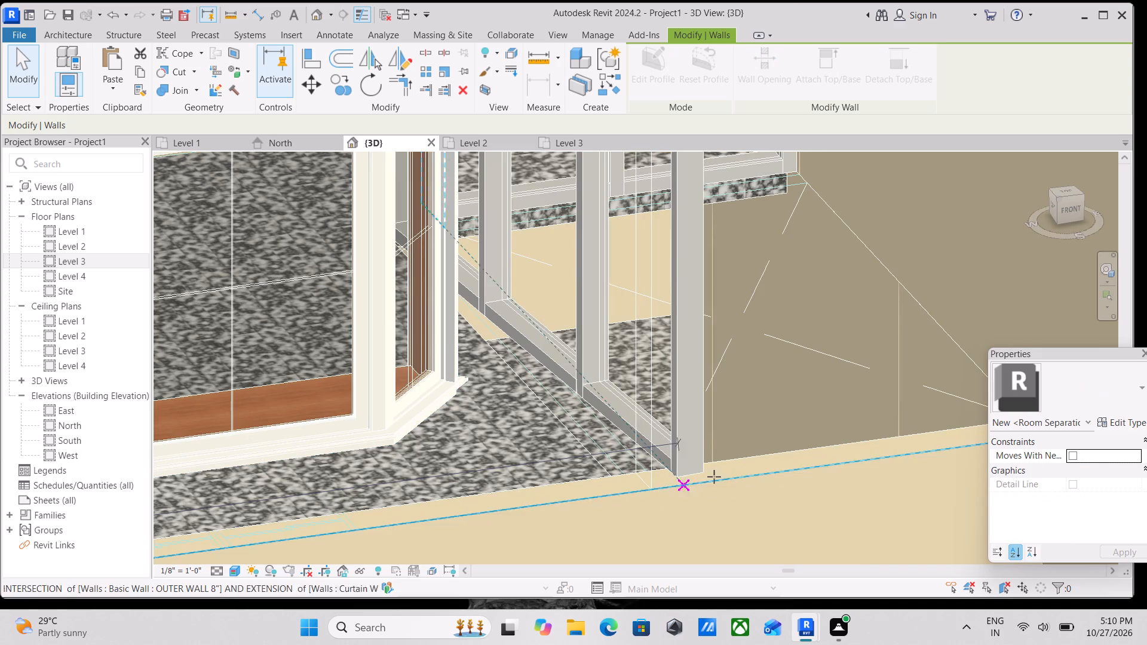
left_click_drag(714, 477, 872, 454)
scroll(814, 484, "down", 4)
middle_click_drag(836, 472, 788, 480)
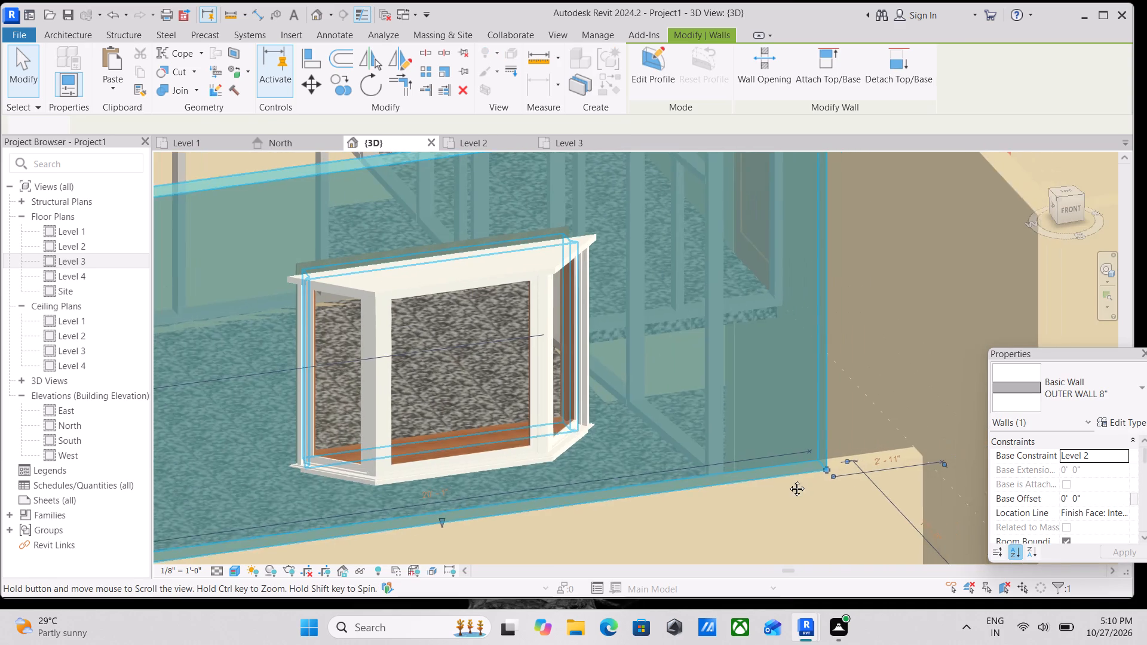
middle_click_drag(788, 480, 729, 494)
scroll(746, 482, "up", 5)
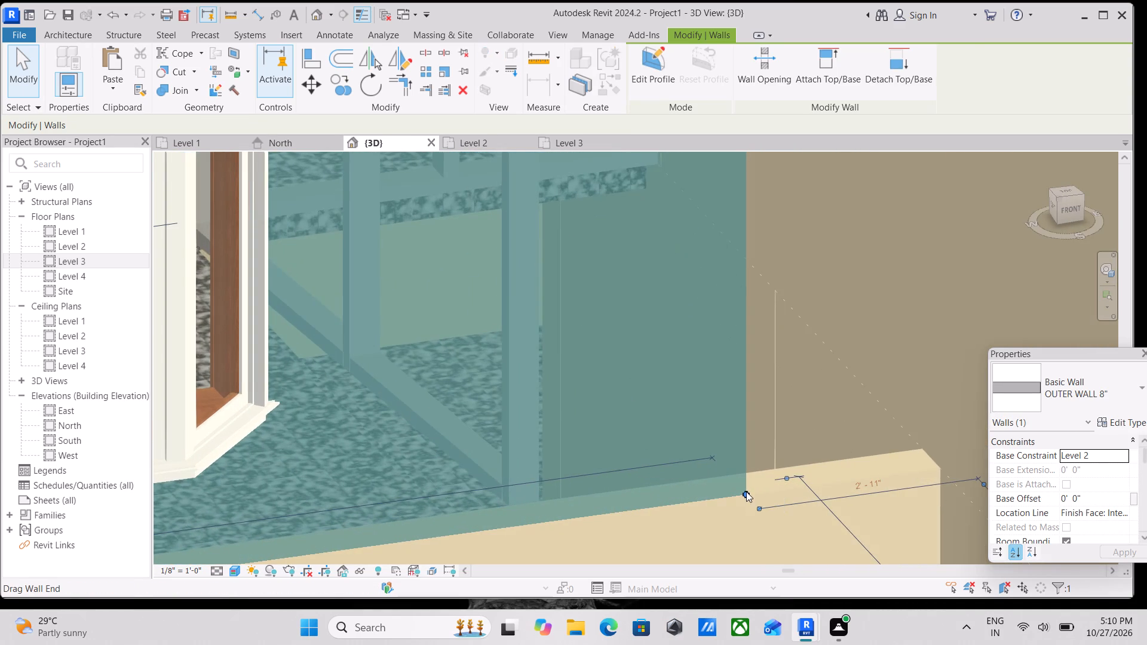
left_click_drag(746, 492, 934, 468)
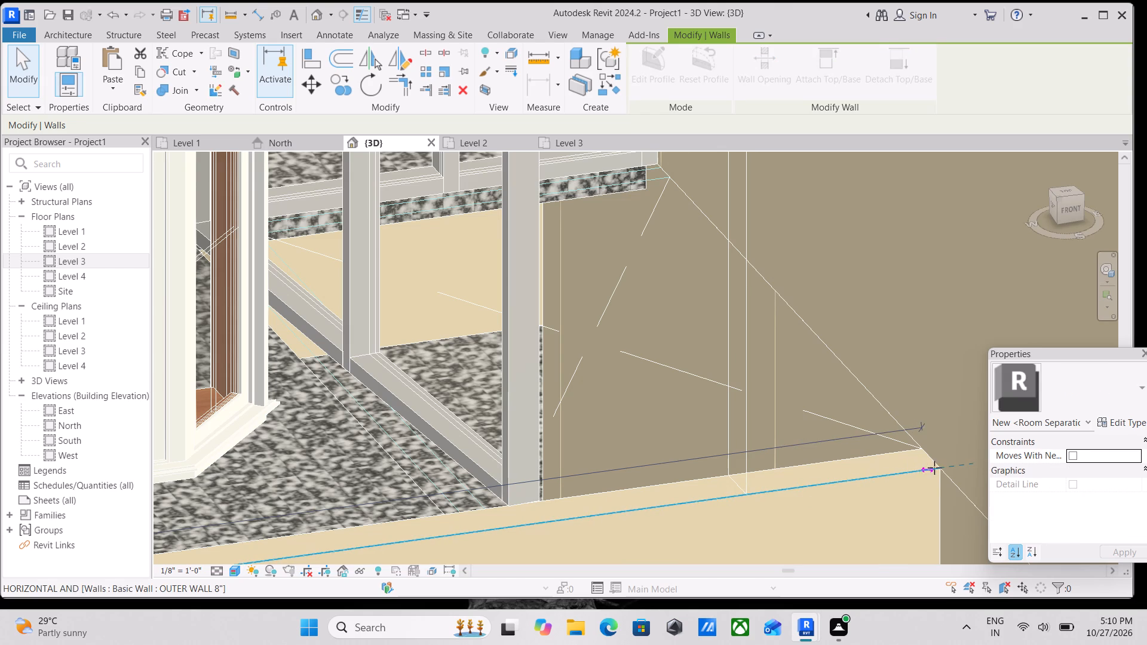
left_click_drag(934, 468, 939, 468)
scroll(363, 463, "down", 2)
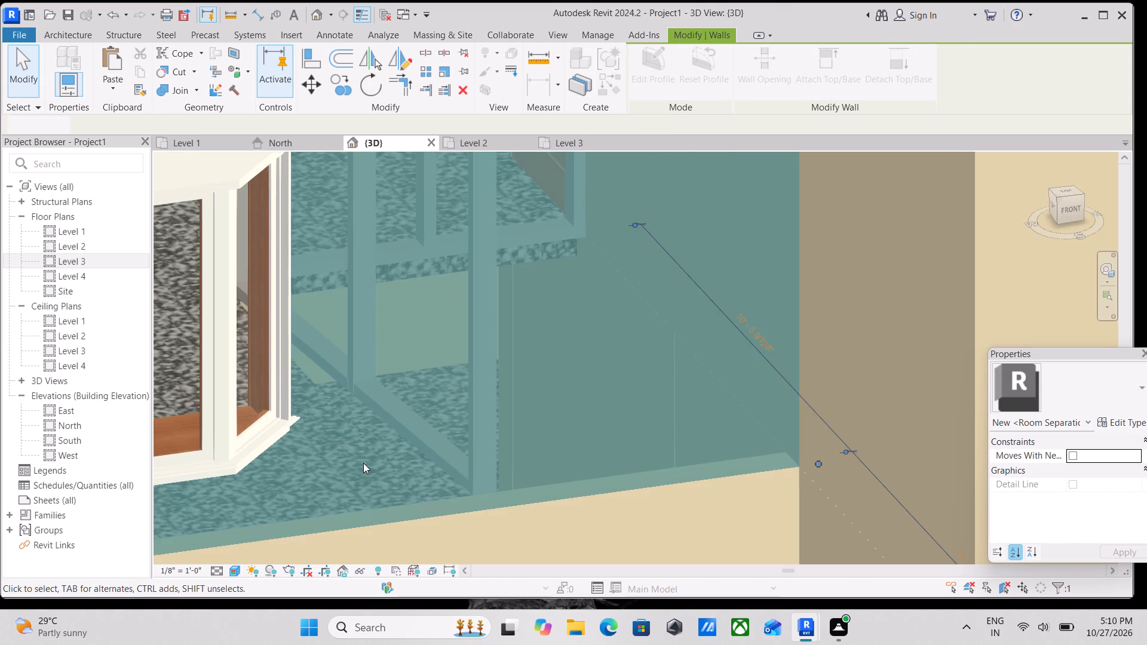
scroll(363, 463, "down", 4)
key("Escape")
scroll(383, 459, "down", 3)
key("Escape")
Examine the extended front facade, the side wall with its garden and the whole model from above in 3D.
scroll(395, 448, "down", 3)
middle_click_drag(395, 448, 522, 450)
middle_click_drag(349, 420, 512, 418)
middle_click_drag(339, 422, 375, 413)
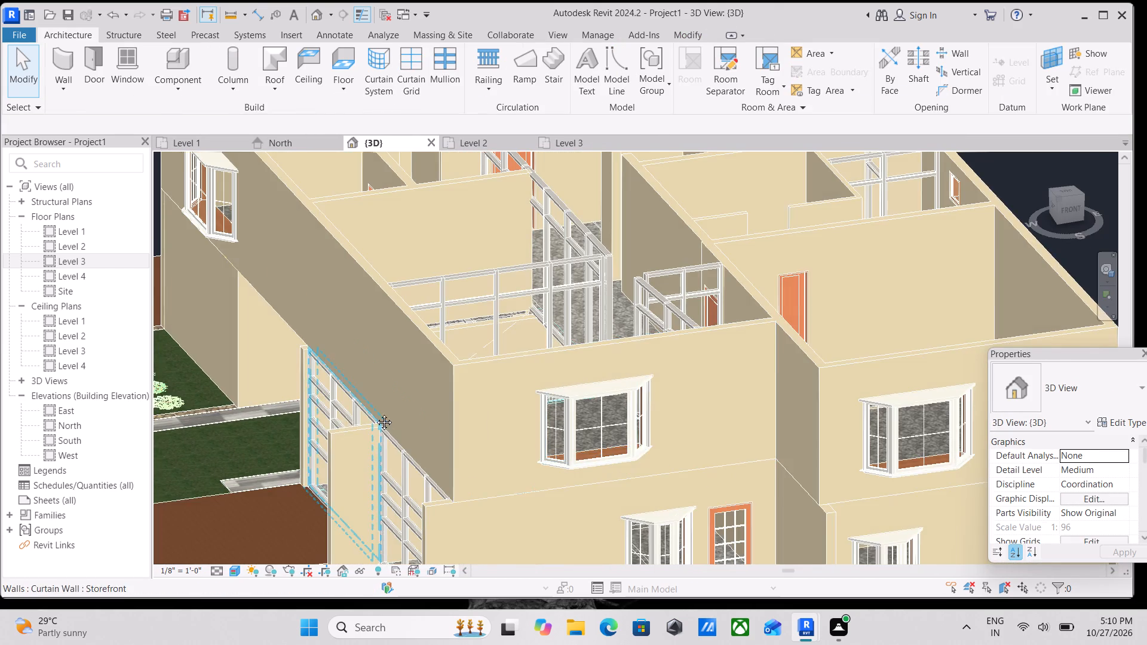
middle_click_drag(375, 413, 470, 410)
scroll(327, 420, "up", 1)
scroll(257, 424, "down", 1)
middle_click_drag(257, 424, 349, 440)
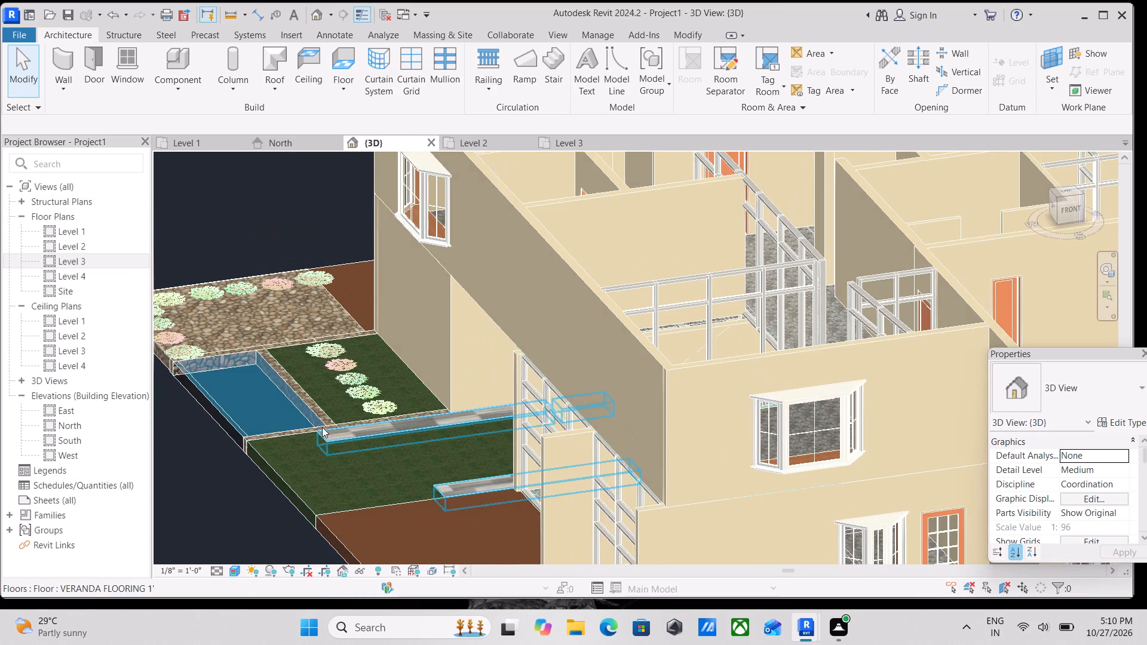
middle_click_drag(322, 427, 346, 447)
scroll(300, 400, "up", 3)
scroll(381, 407, "down", 2)
middle_click_drag(387, 407, 388, 415)
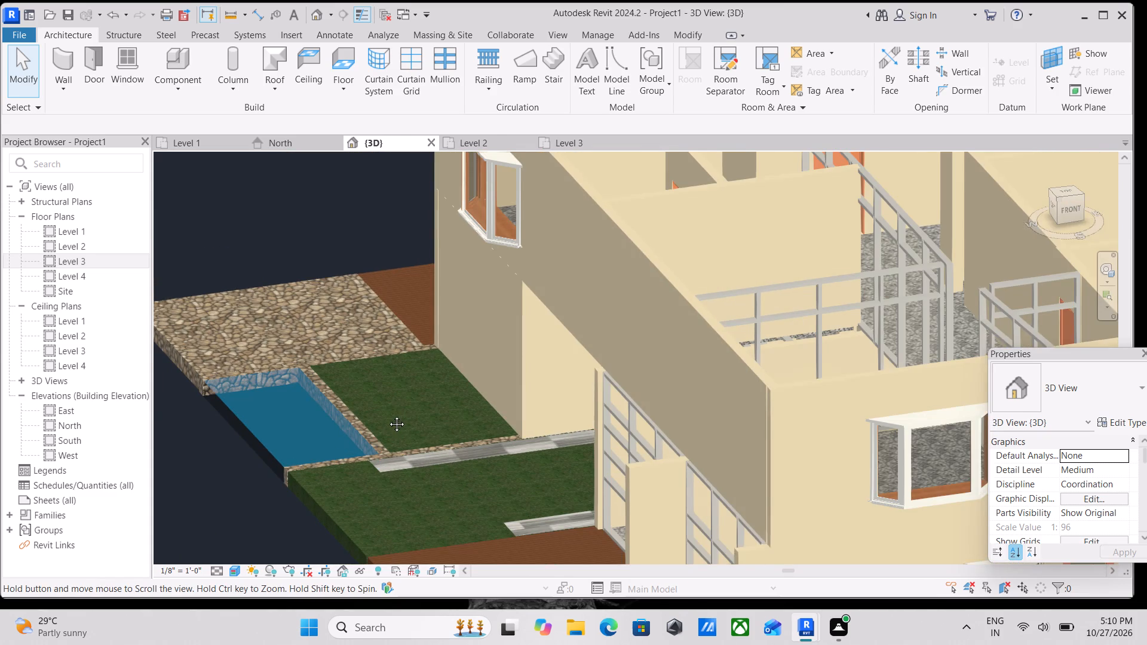
middle_click_drag(388, 415, 389, 434)
scroll(465, 408, "down", 1)
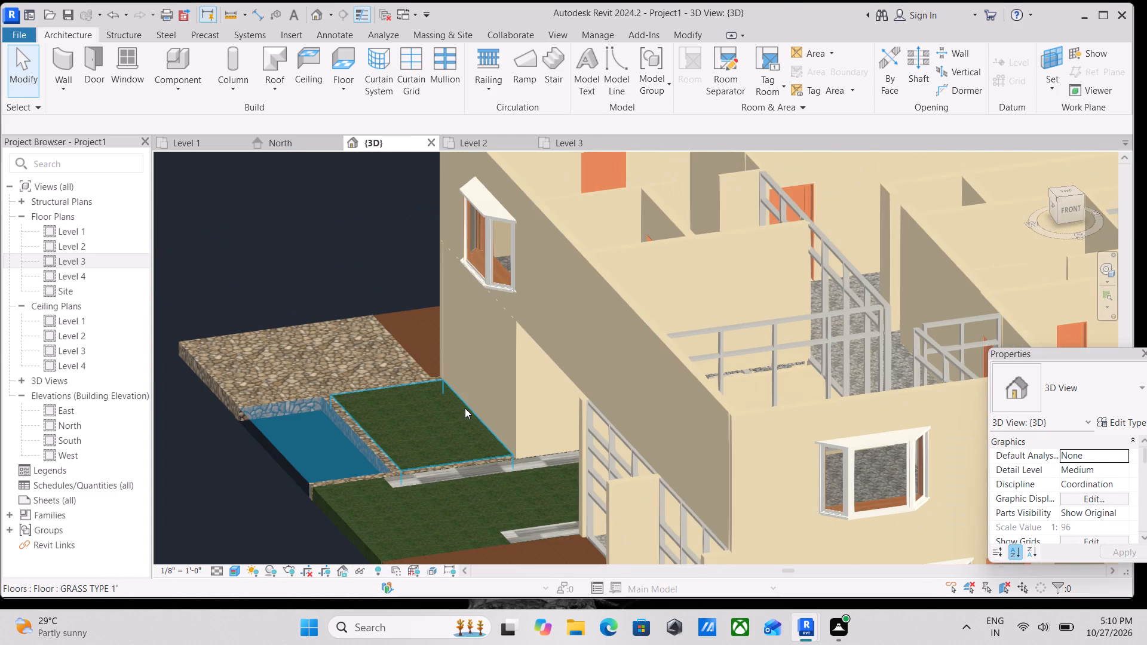
middle_click_drag(465, 408, 311, 329)
middle_click_drag(459, 489, 470, 469)
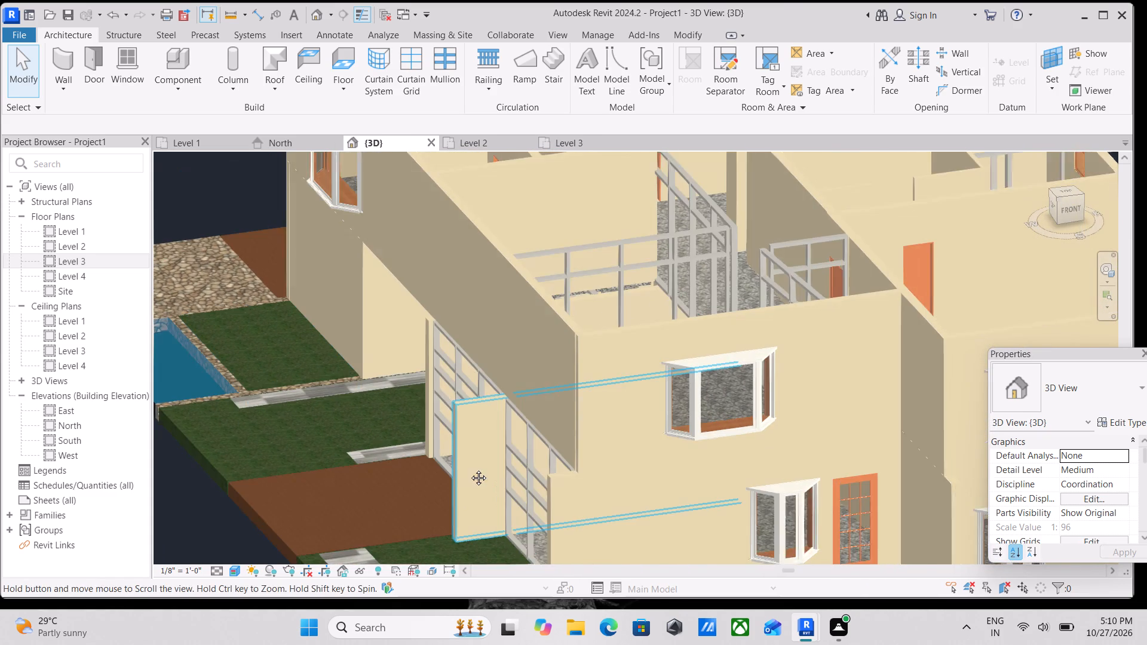
middle_click_drag(470, 469, 470, 469)
scroll(470, 469, "down", 3)
middle_click(470, 469)
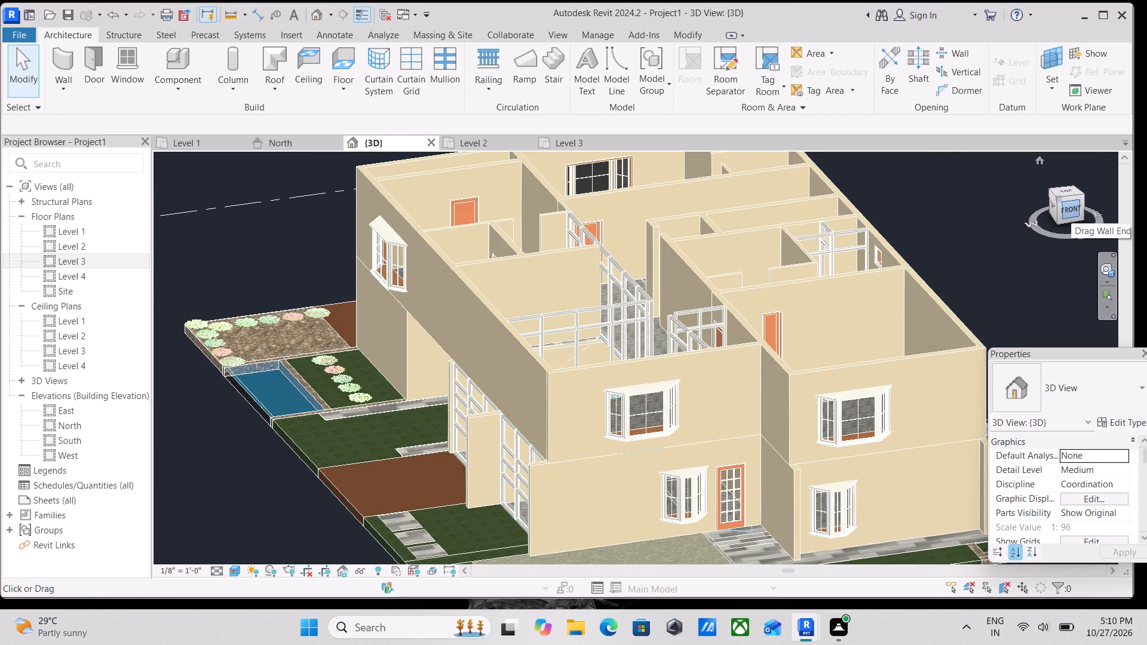
key("Escape")
key("Escape")
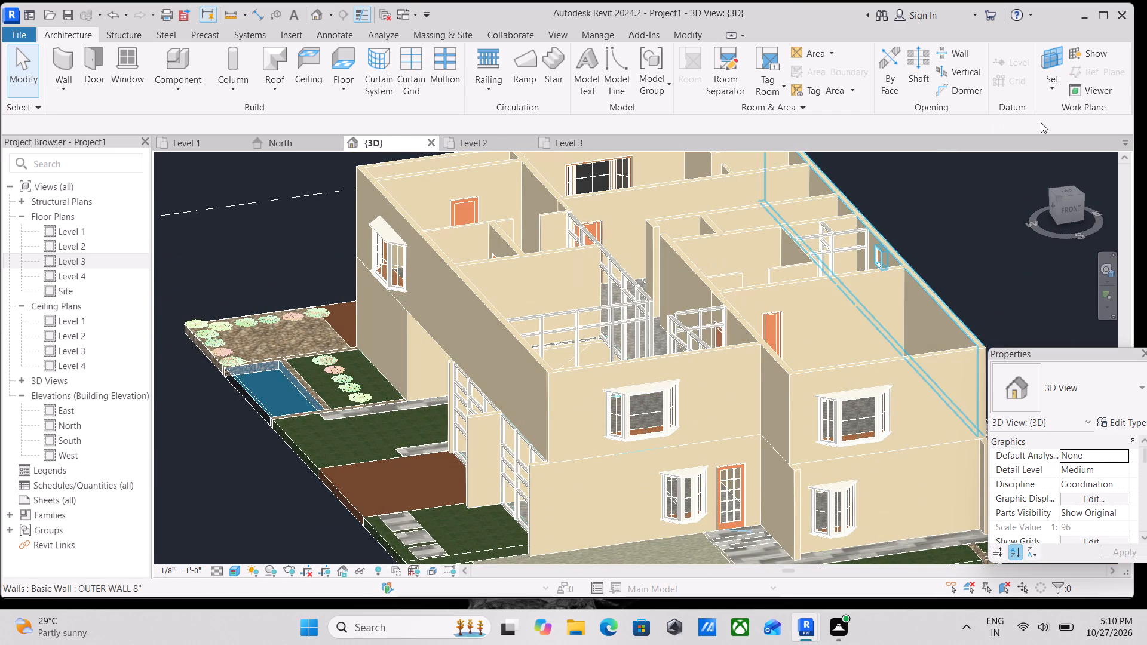
left_click(1061, 192)
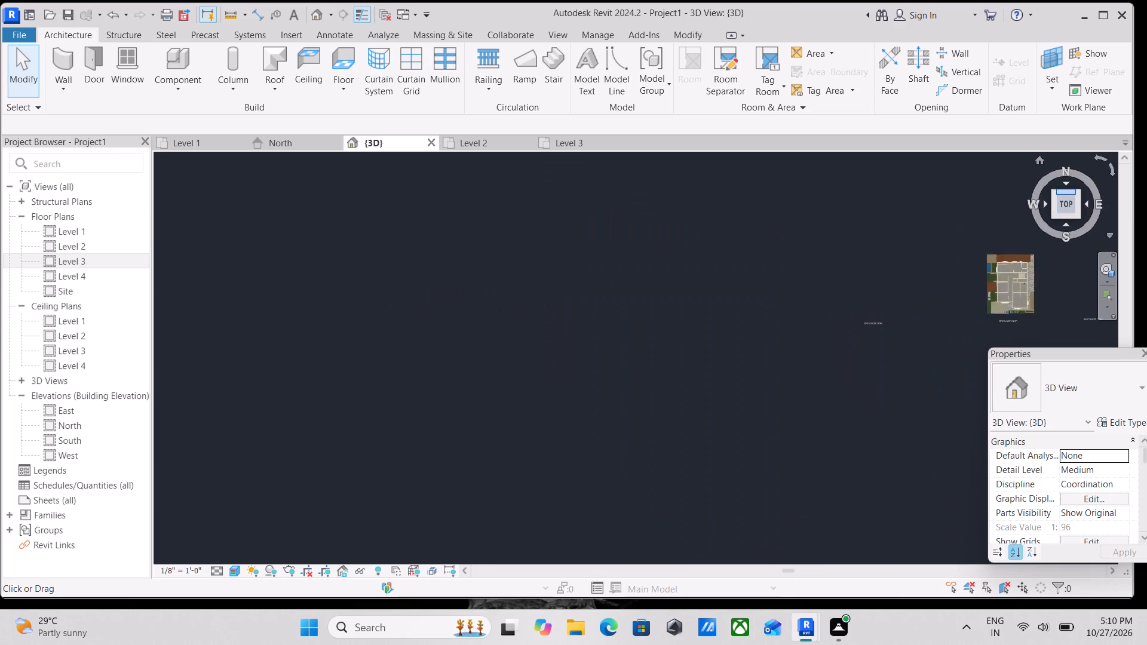
Open the Level 3 floor plan.
left_click(556, 148)
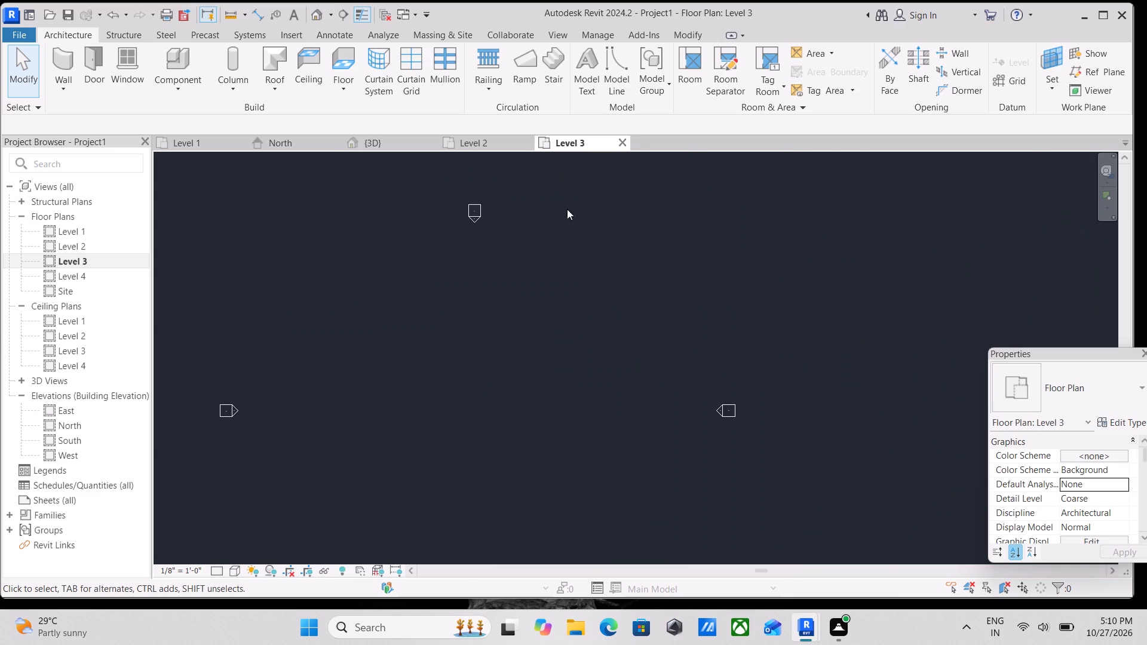
scroll(430, 346, "up", 2)
middle_click_drag(380, 329, 541, 273)
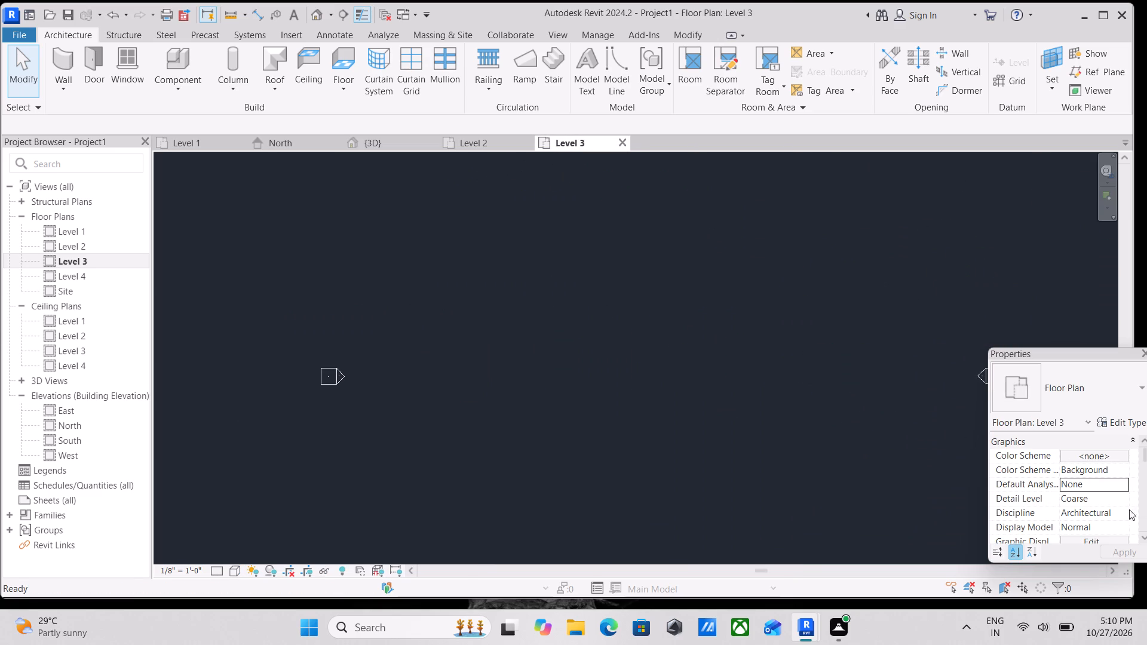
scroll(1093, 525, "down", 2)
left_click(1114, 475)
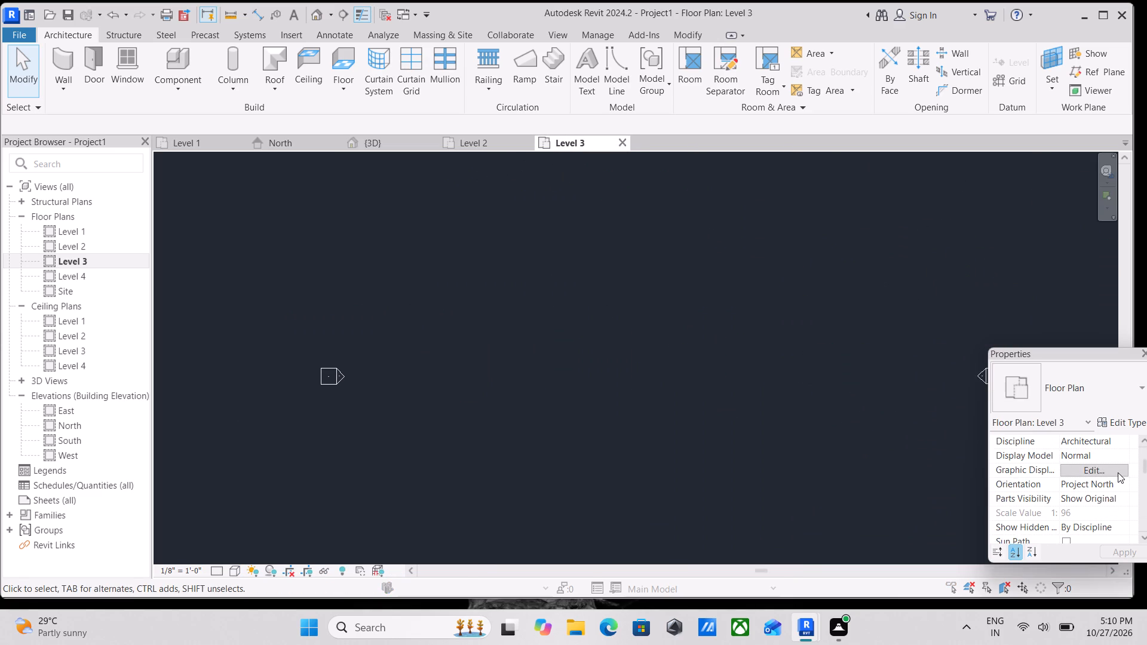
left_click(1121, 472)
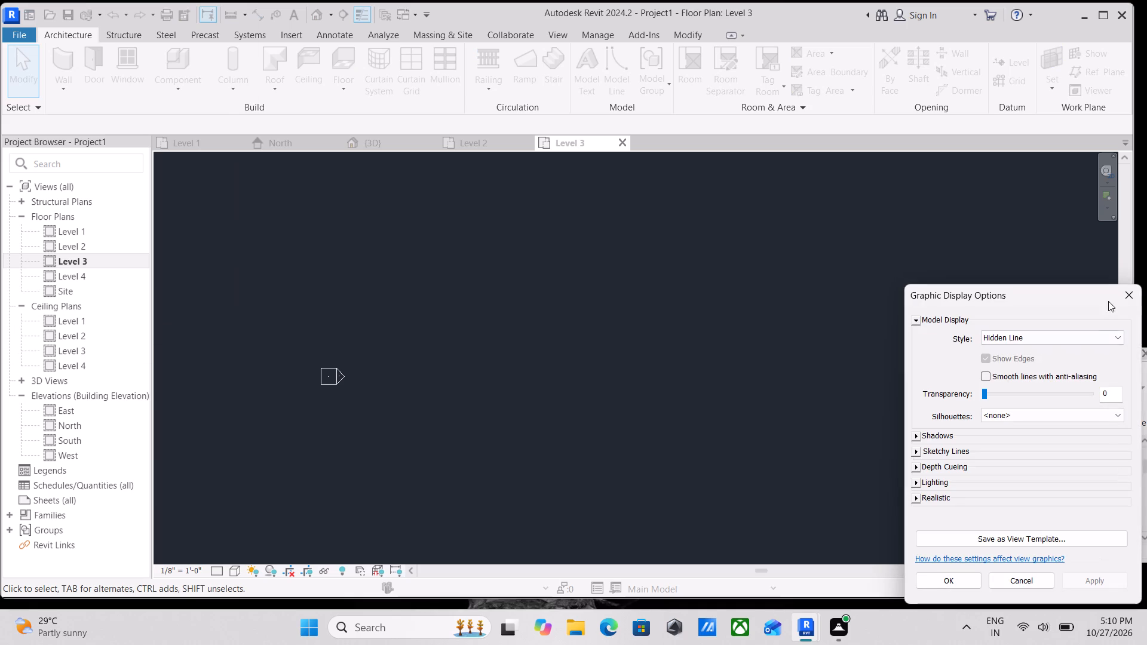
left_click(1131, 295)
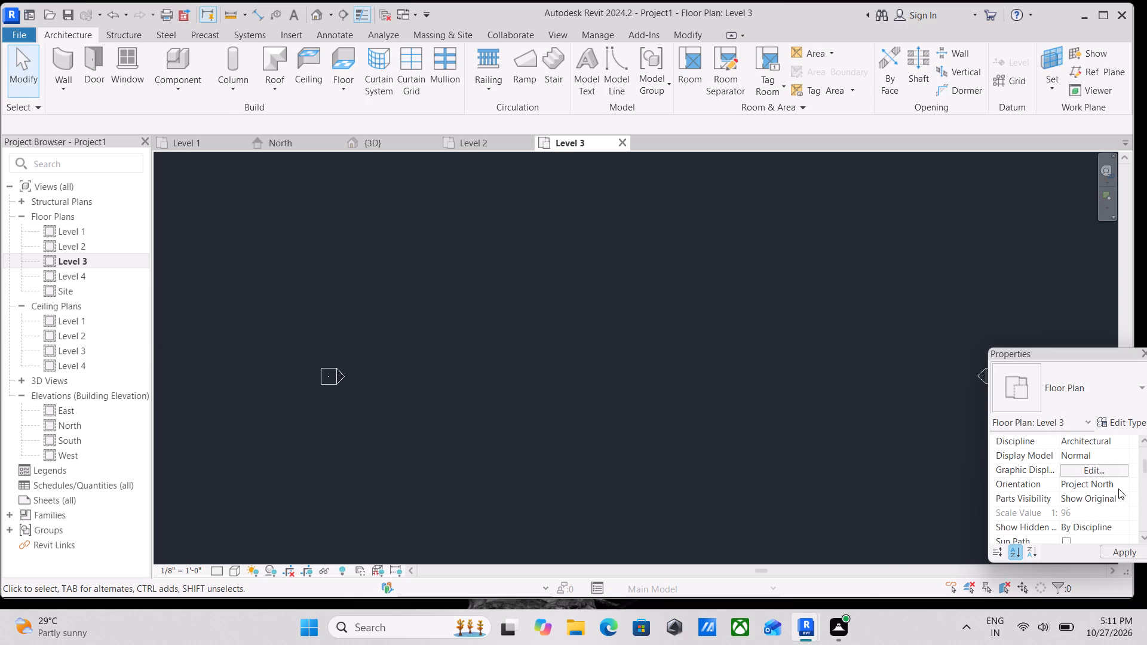
Set the Level 3 floor plan's underlay base level to Level 2.
scroll(1118, 489, "down", 4)
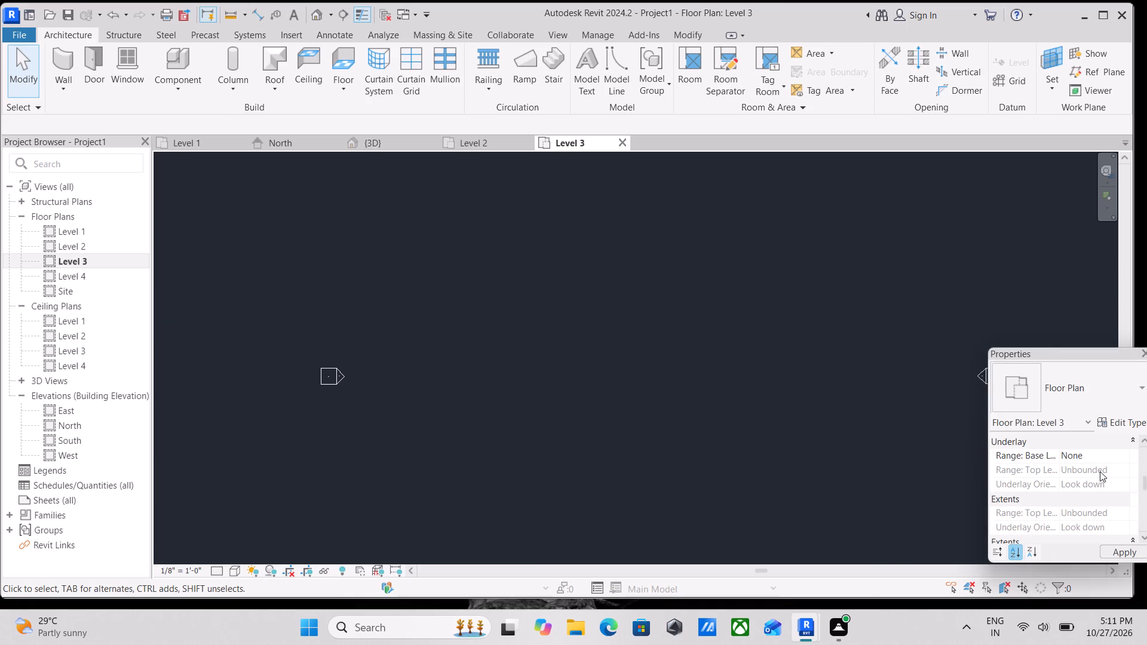
left_click(1109, 458)
left_click(1127, 458)
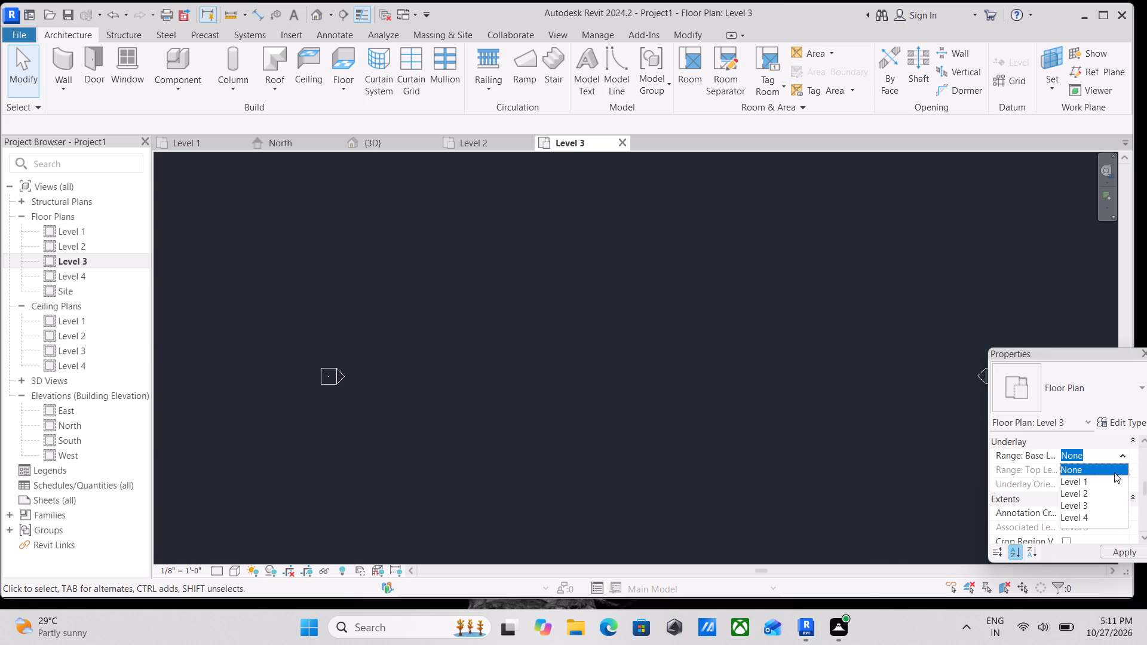
left_click(1090, 497)
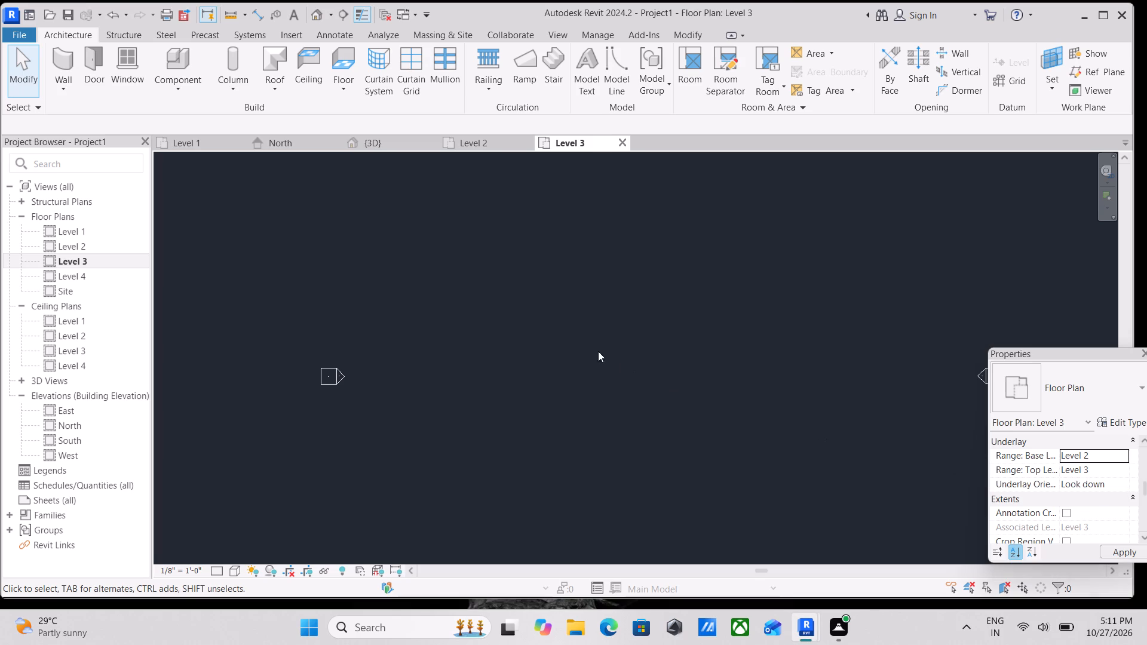
Examine the First Floor and Second Floor drawings in the Level 3 plan, focusing on the First Floor layout.
scroll(541, 444, "up", 1)
scroll(541, 444, "down", 1)
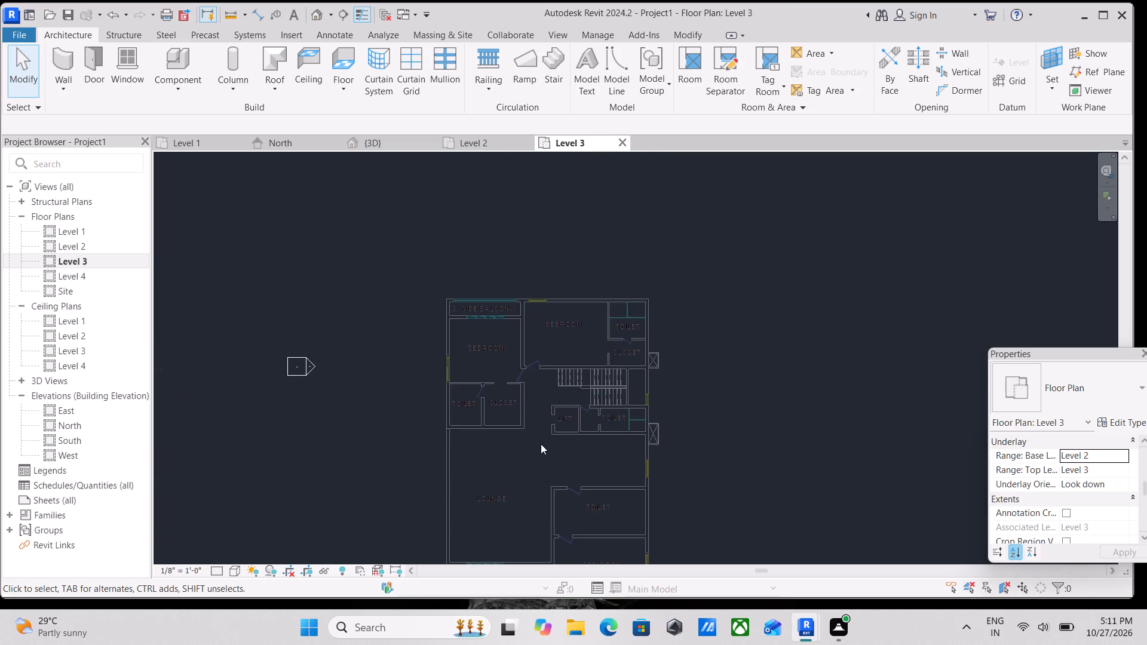
scroll(541, 444, "down", 1)
middle_click_drag(541, 443, 636, 300)
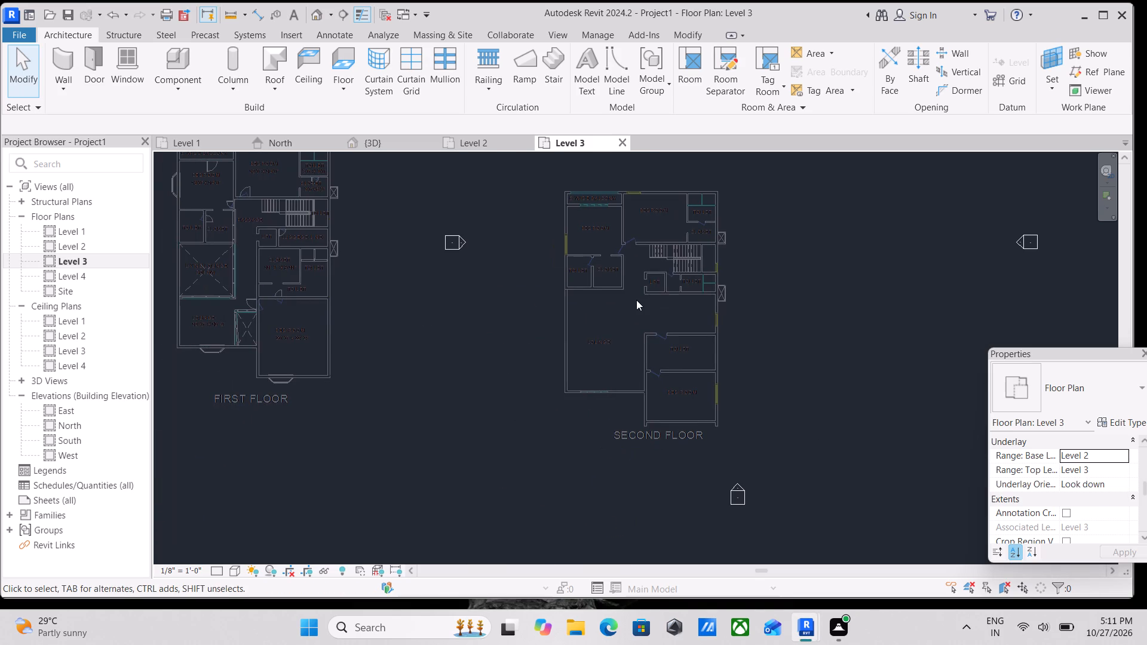
middle_click_drag(636, 300, 744, 342)
middle_click_drag(541, 312, 630, 330)
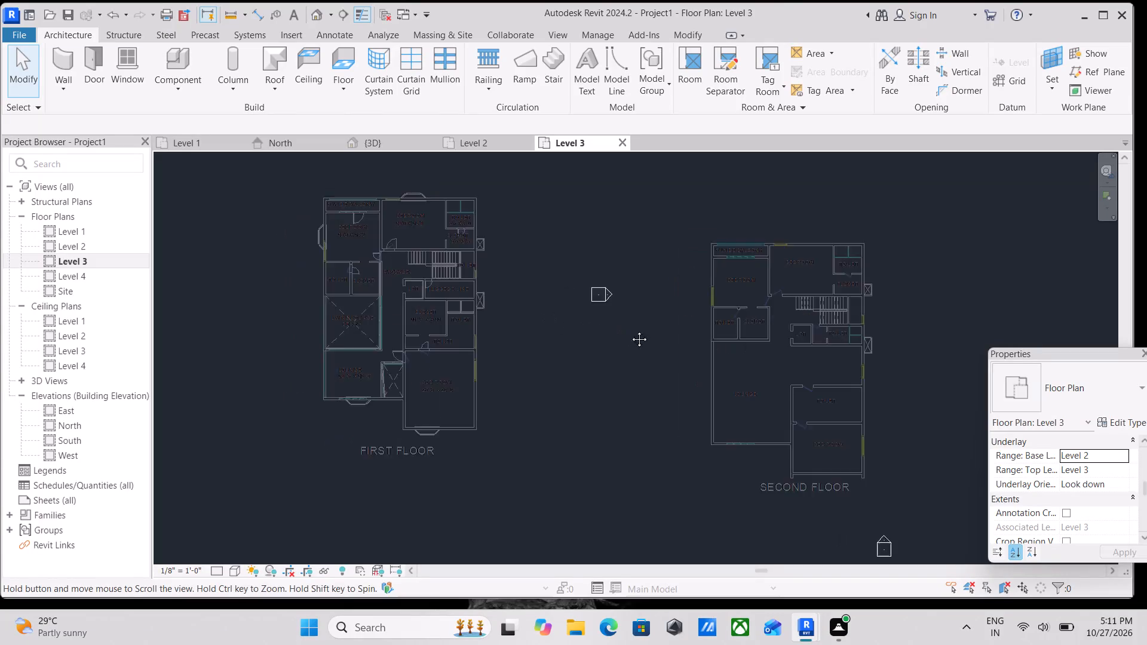
middle_click_drag(630, 330, 652, 338)
scroll(406, 249, "up", 3)
middle_click_drag(406, 249, 496, 297)
scroll(477, 265, "up", 2)
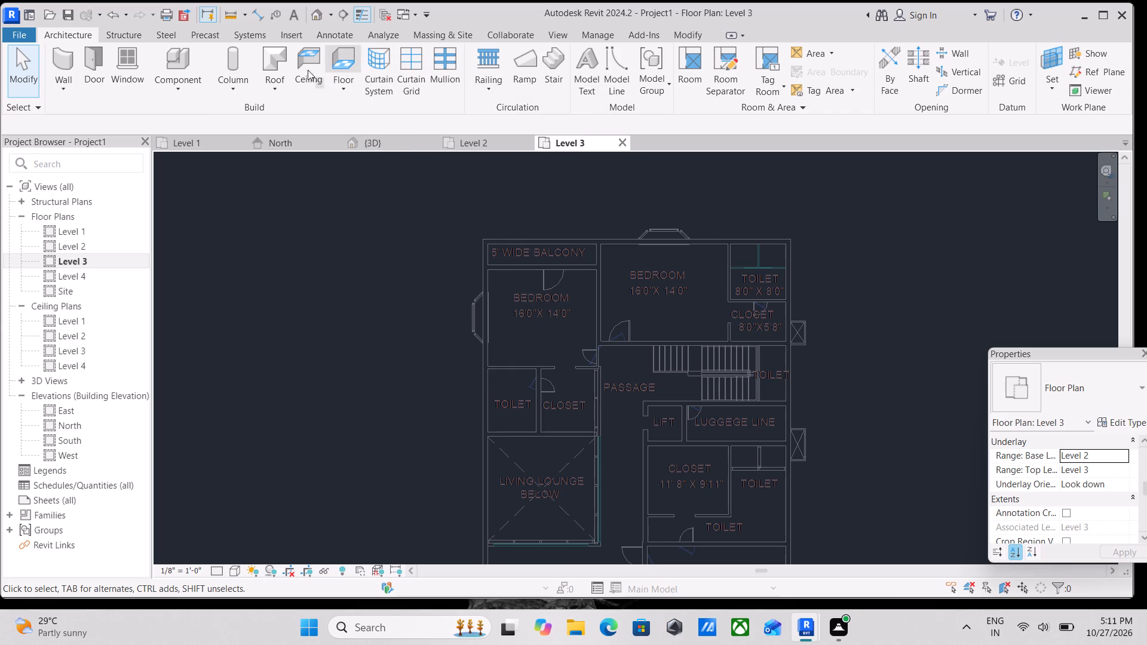
Start a Roof by Footprint on Level 3 and duplicate the Generic - 12" roof type as "roofing 1'".
left_click(345, 85)
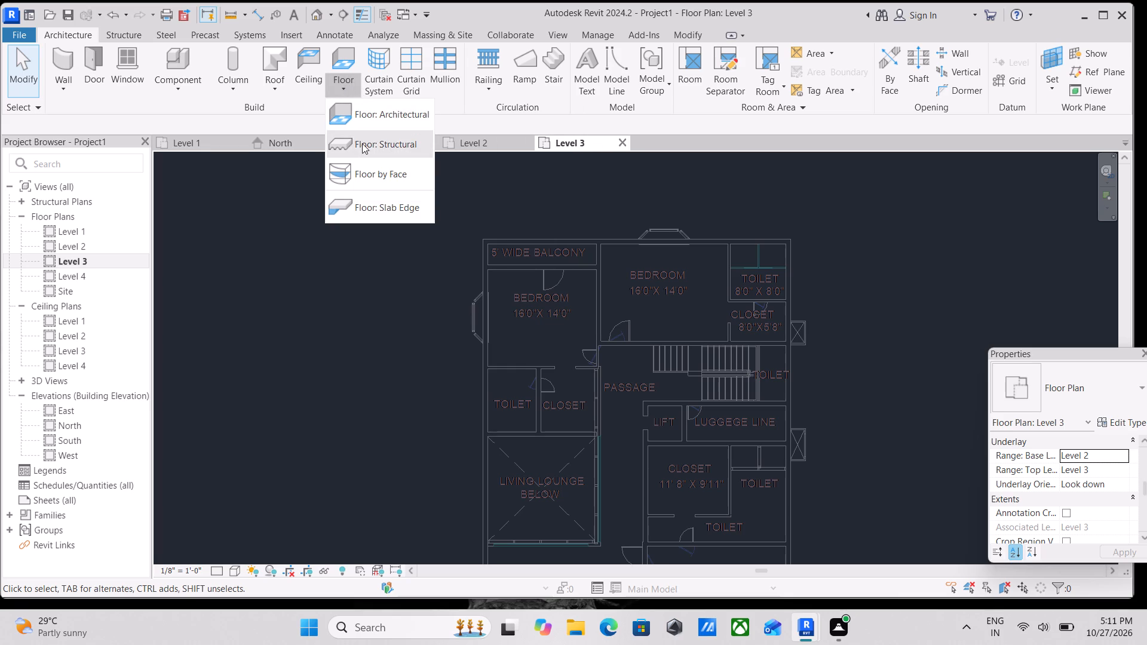
left_click(271, 88)
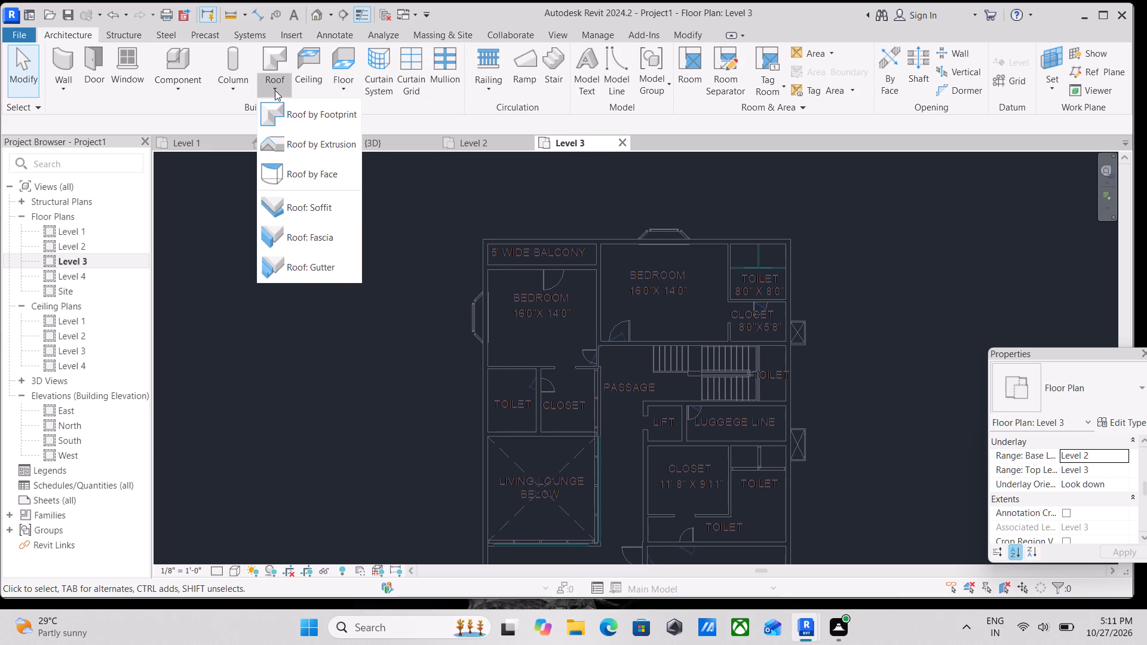
left_click(320, 119)
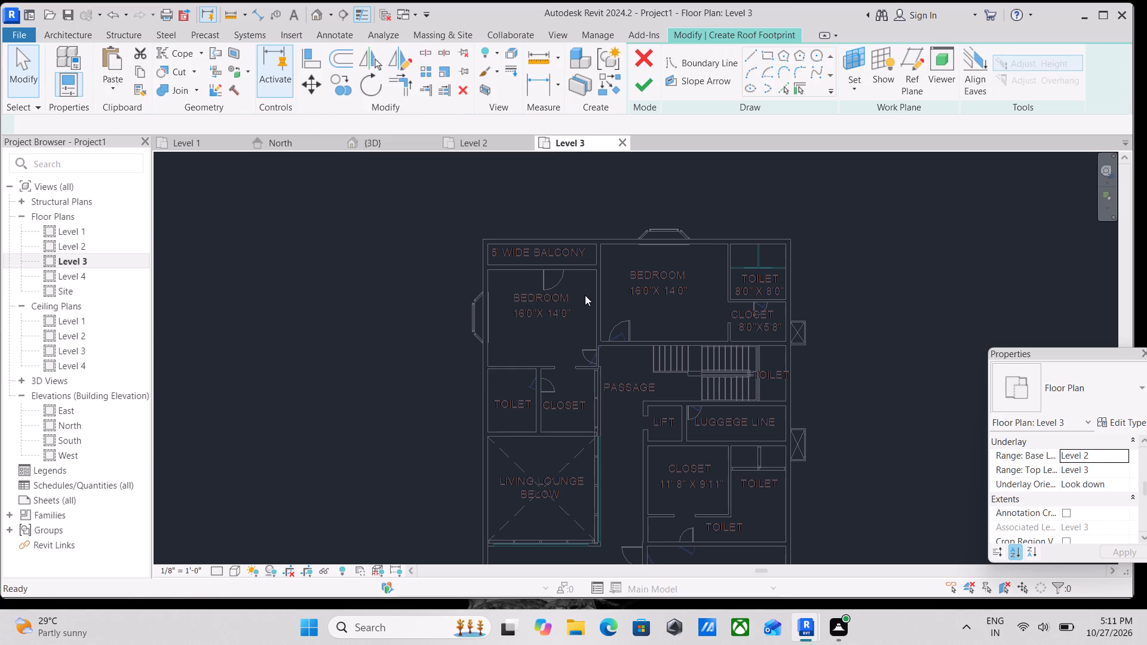
scroll(573, 287, "down", 3)
middle_click_drag(536, 259, 472, 192)
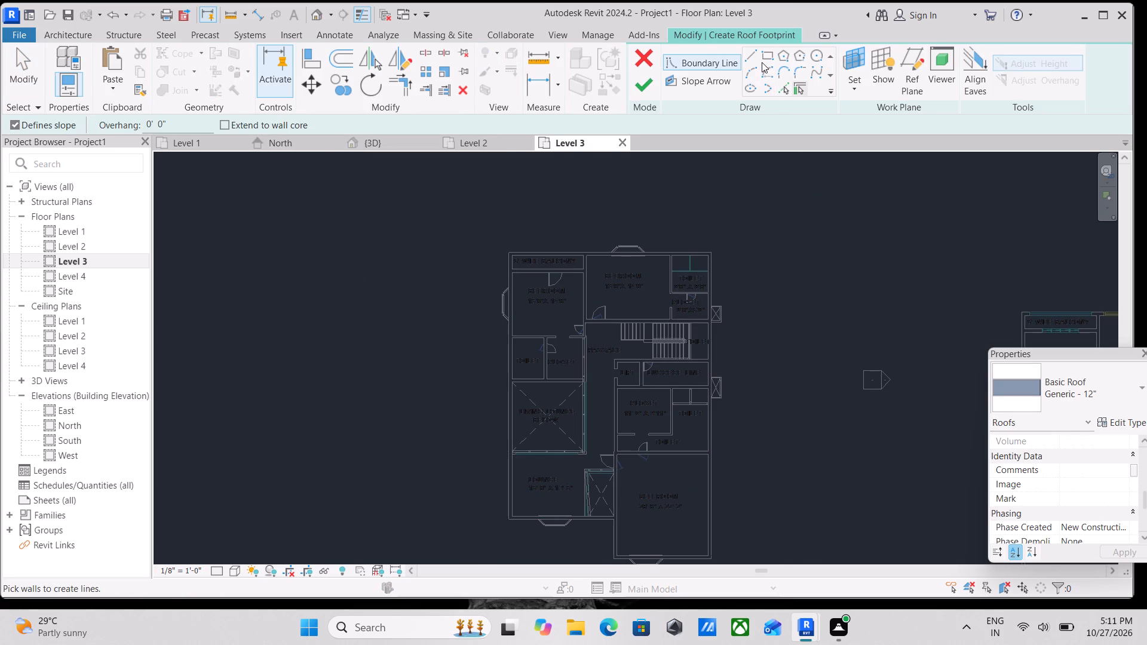
left_click(1111, 422)
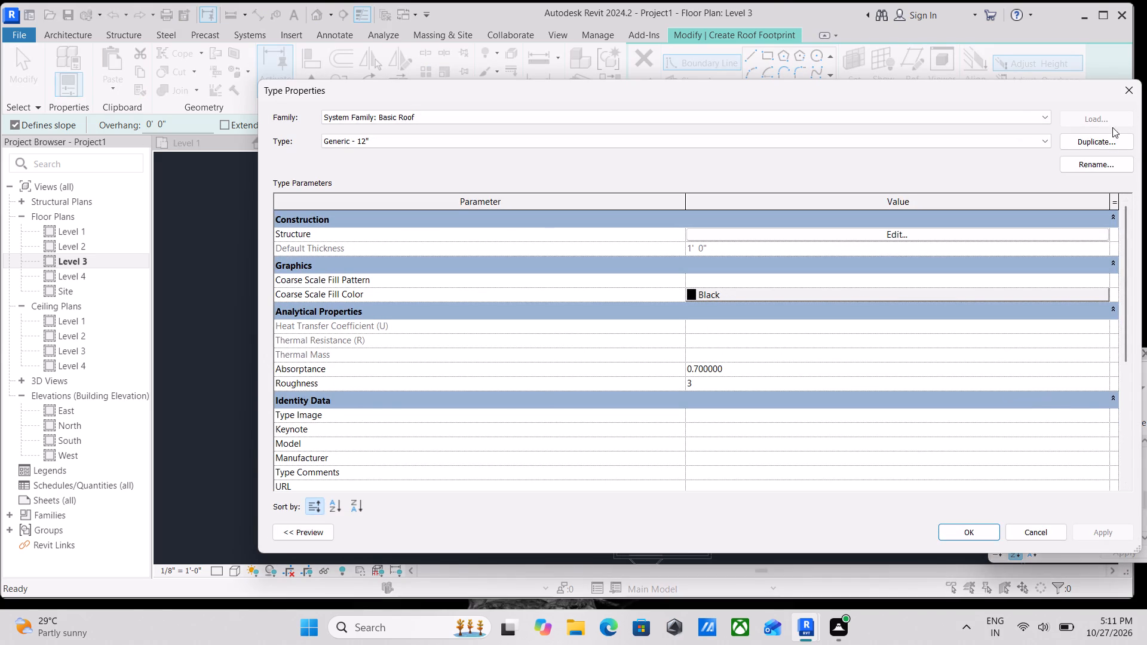
left_click(1108, 143)
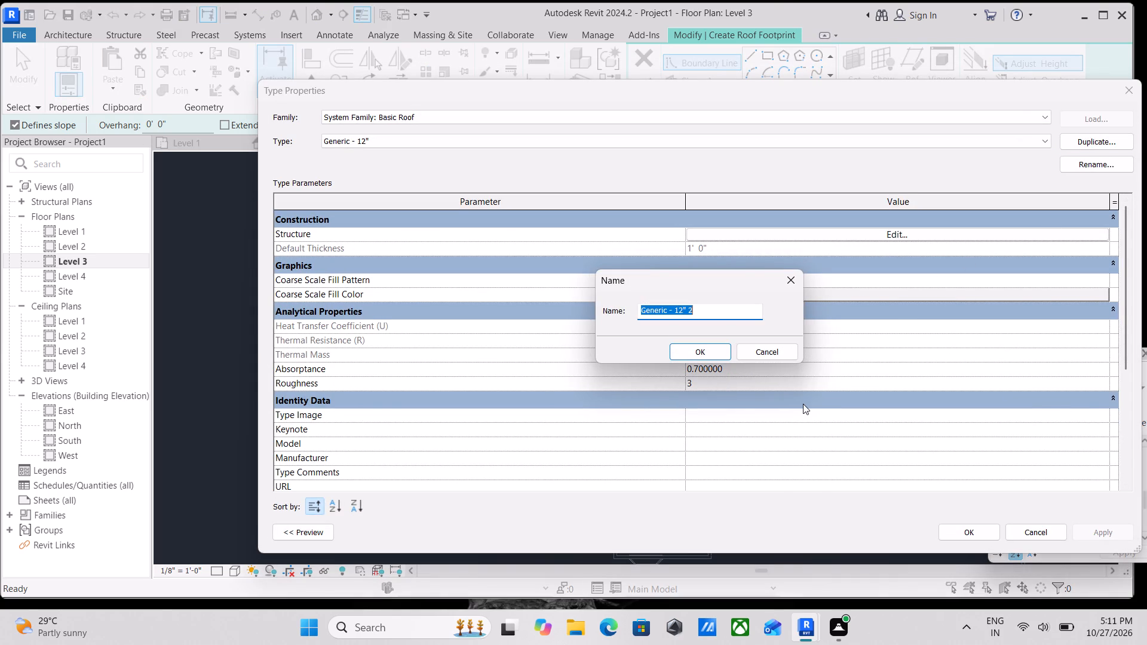
key("BackSpace")
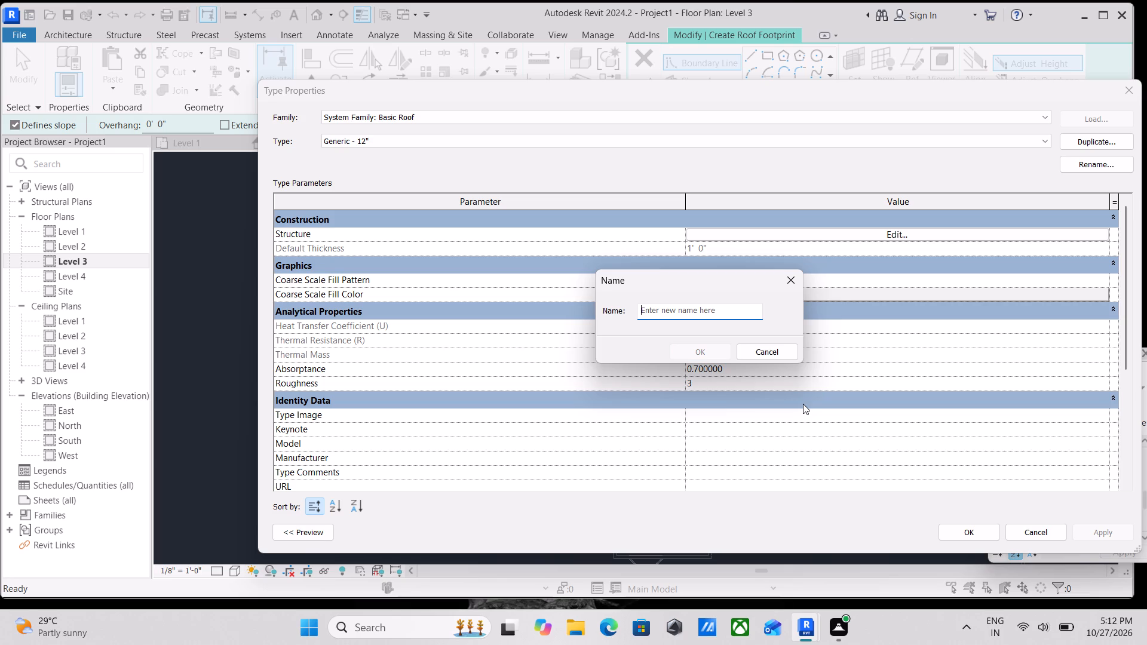
key("r")
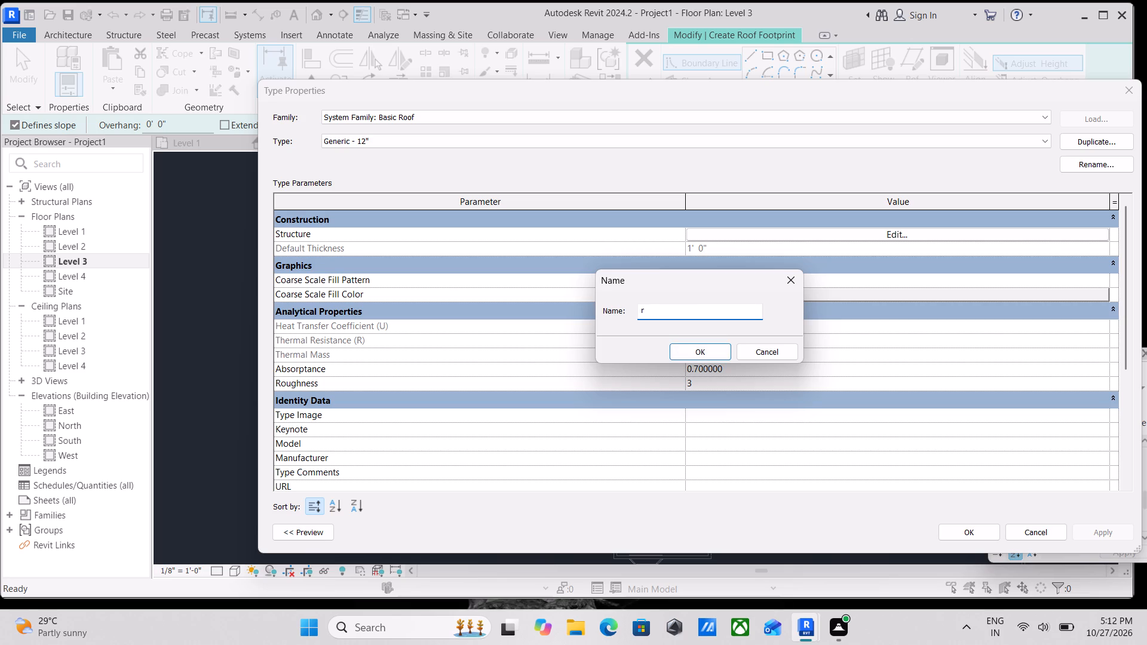
key("o")
key("o")
type("fing")
key("space")
type("1")
key("apostrophe")
key("Return")
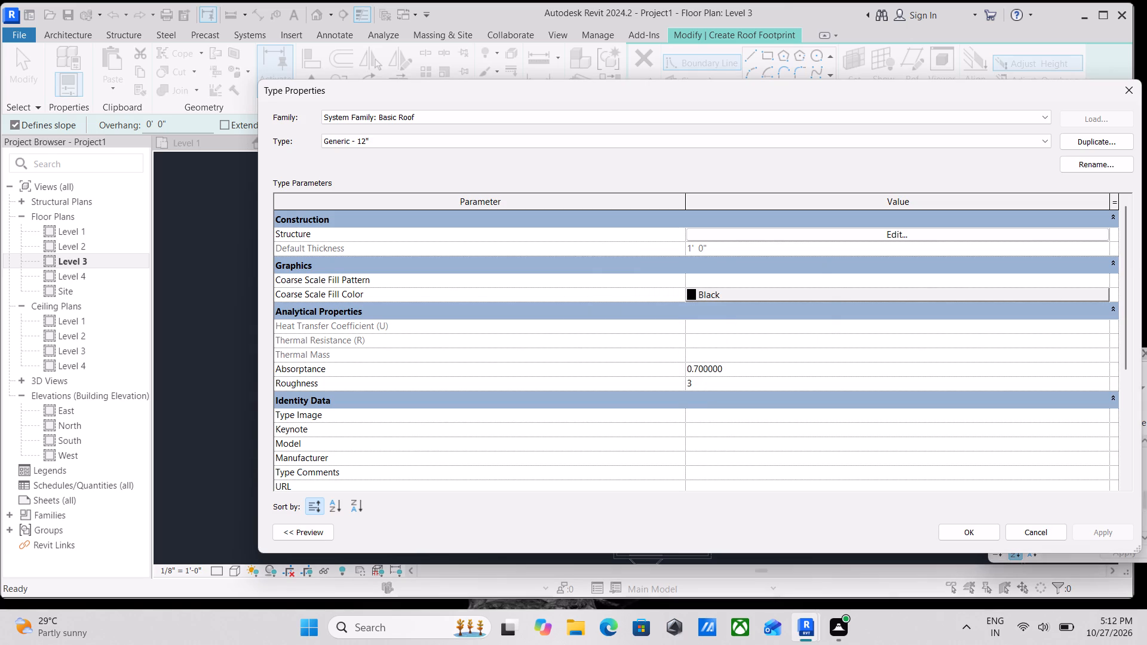
Create a new material named "roofing" for the Structure layer of the roof type's assembly.
left_click(900, 231)
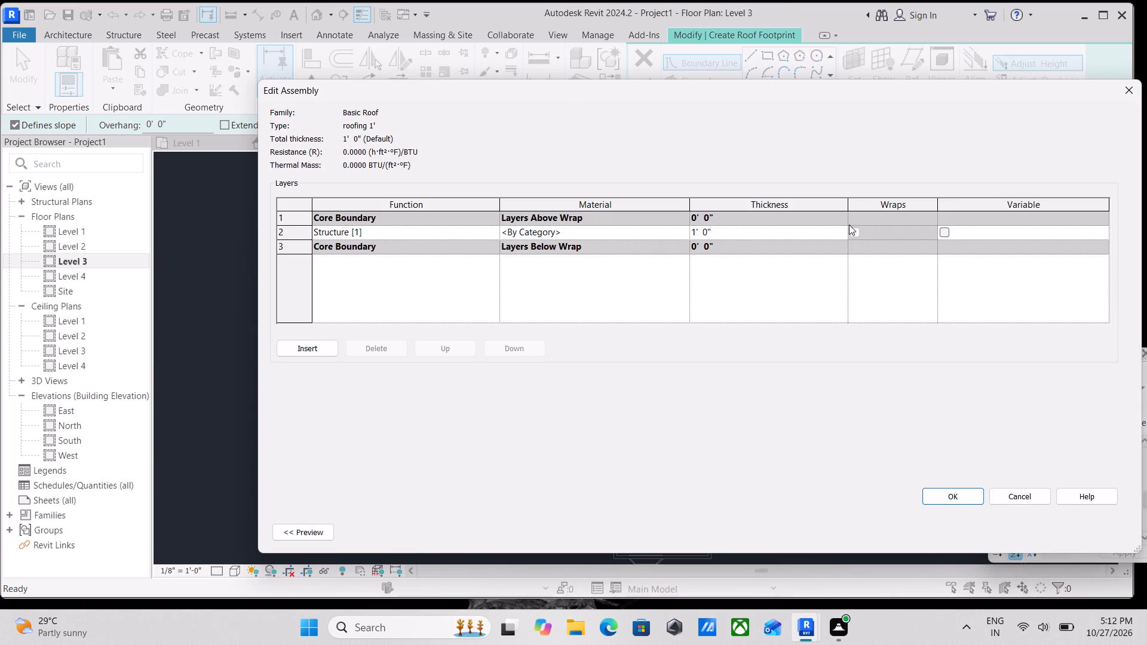
left_click(673, 232)
left_click(680, 231)
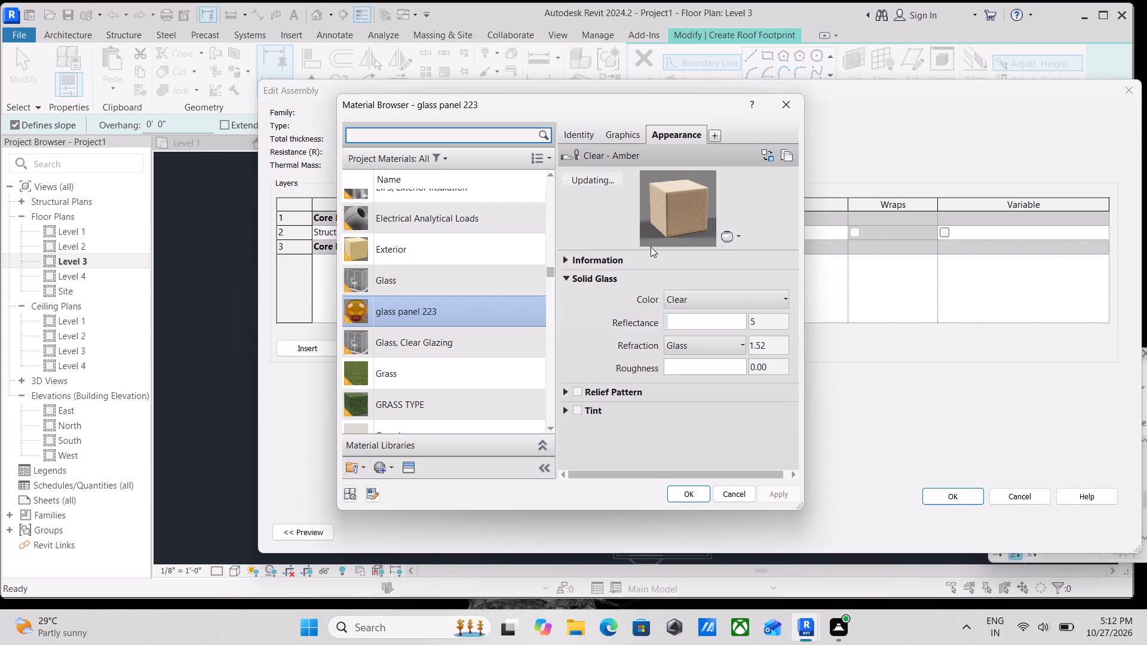
scroll(332, 306, "down", 1)
scroll(358, 379, "down", 4)
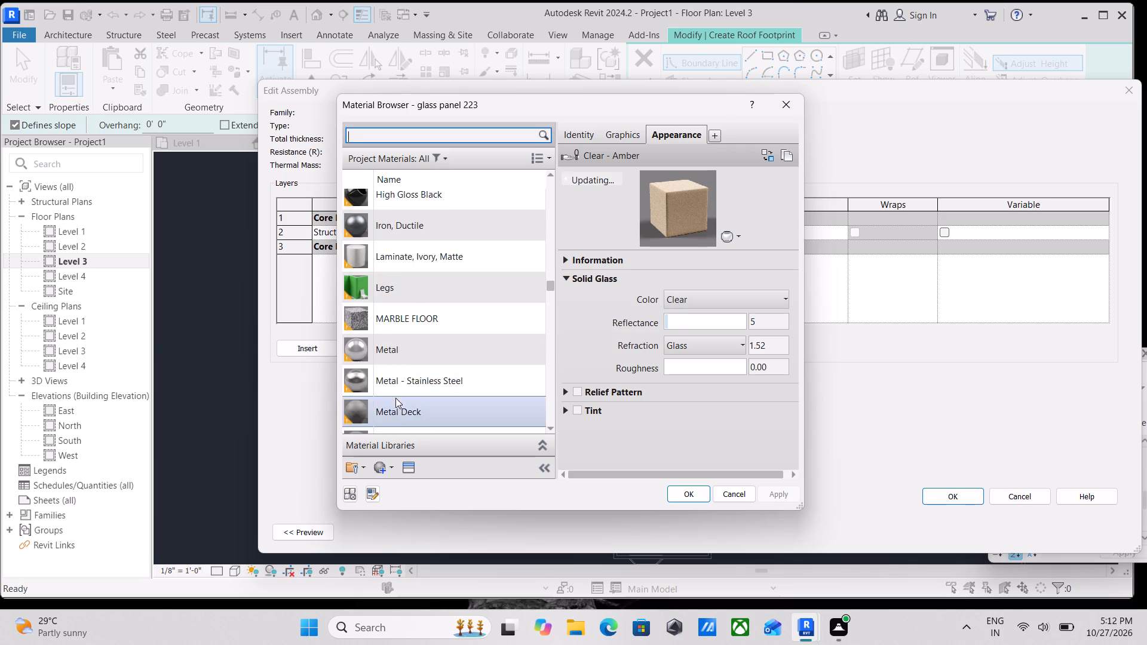
scroll(418, 437, "down", 3)
left_click(379, 472)
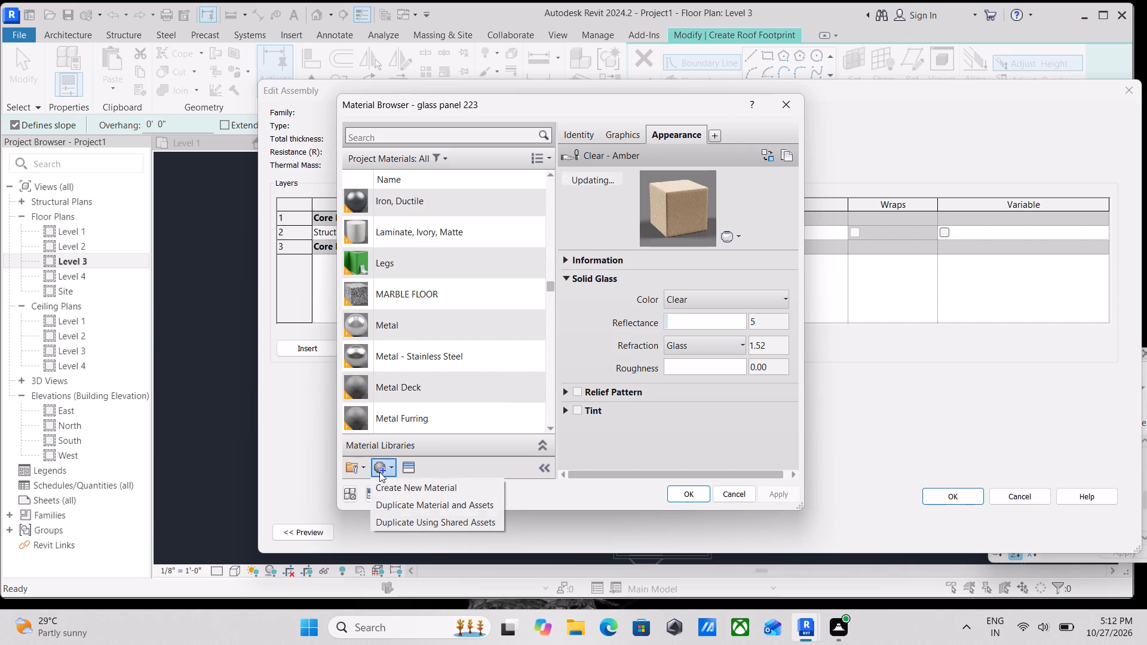
left_click(418, 485)
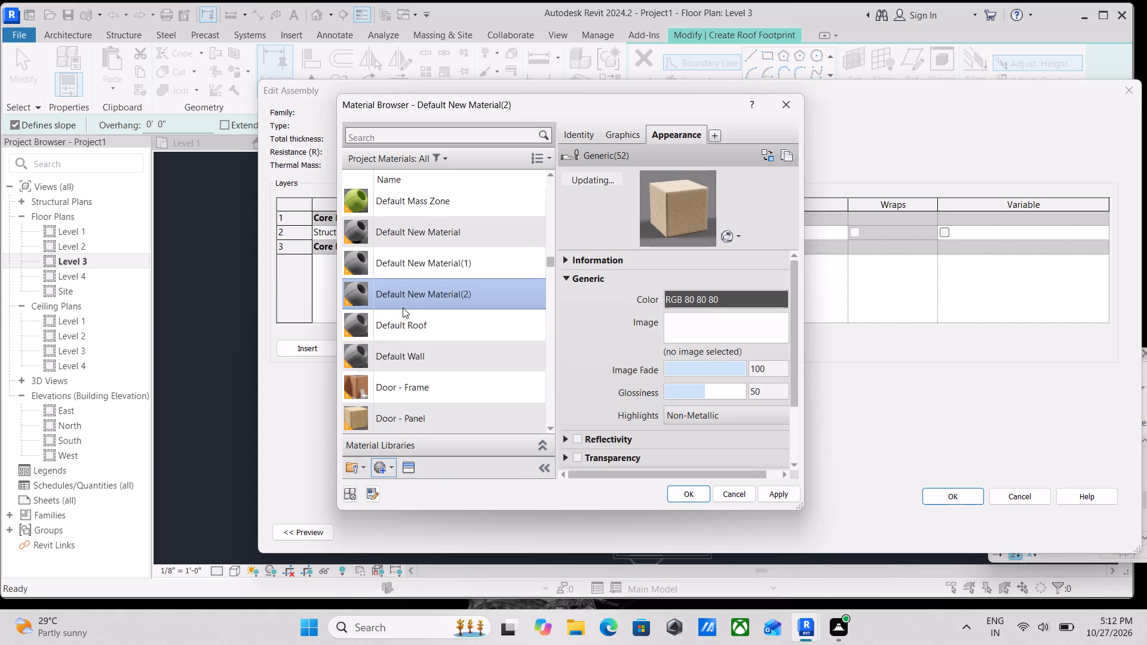
right_click(412, 296)
left_click(449, 358)
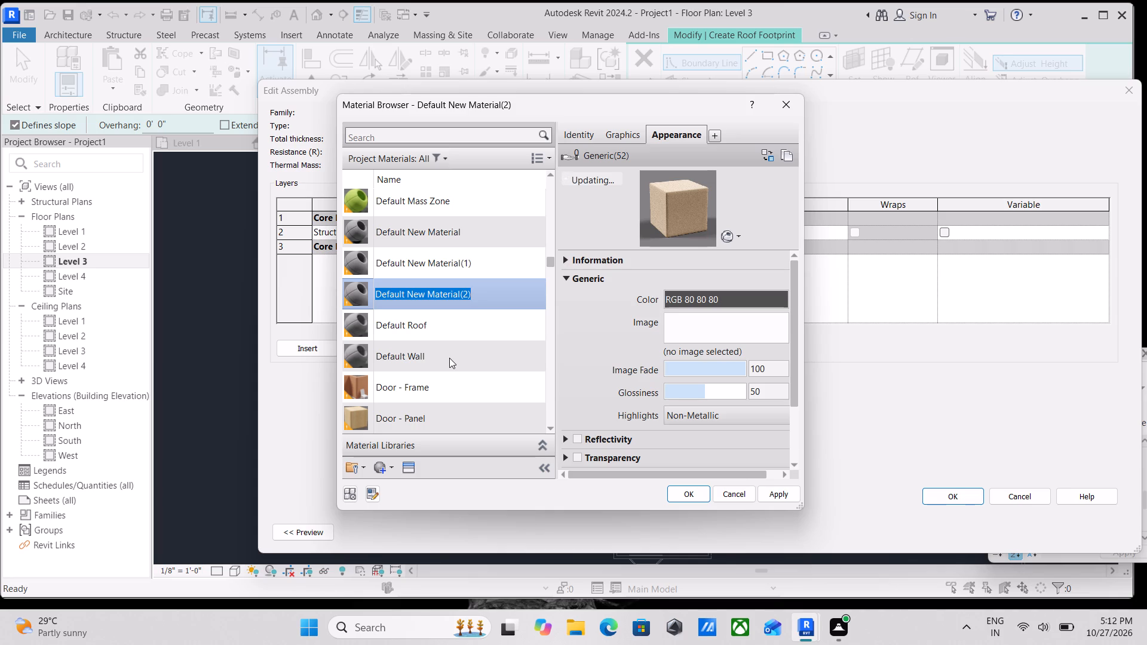
type("roo")
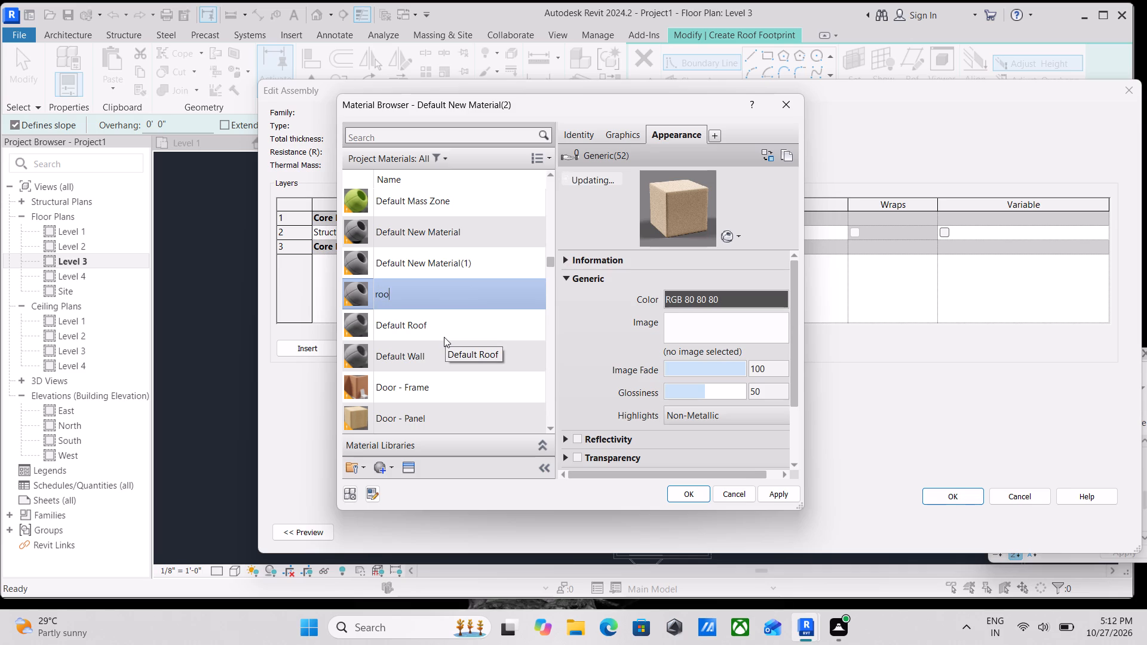
type("fi")
type("ng")
left_click(431, 291)
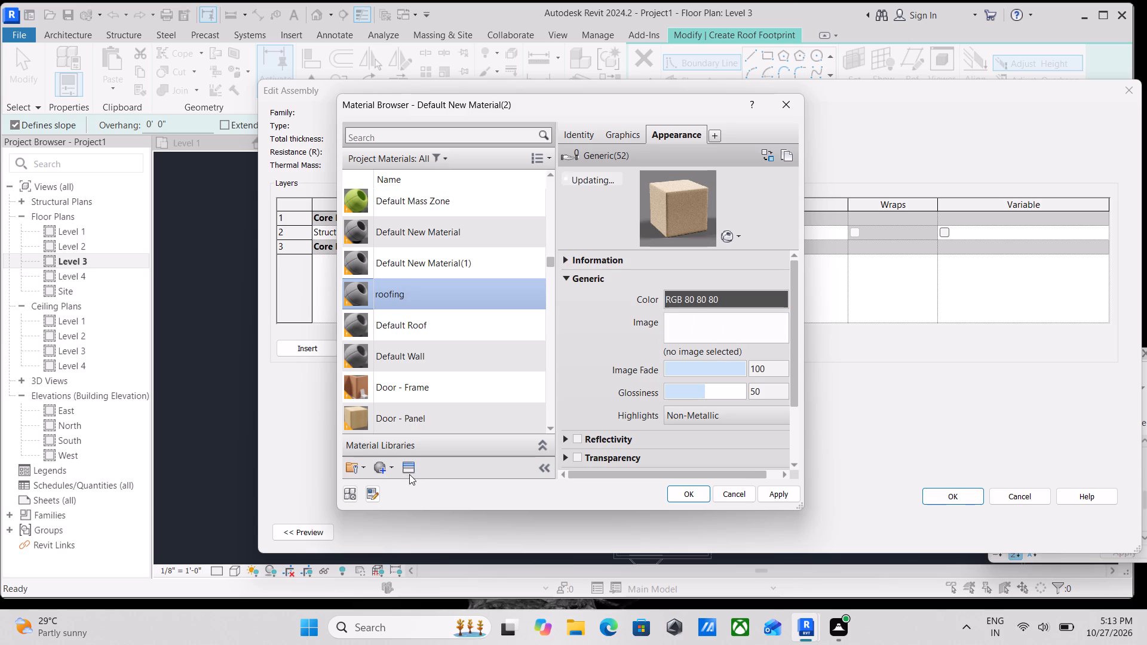
Browse the Appearance Library's Roofing category for an appearance asset for the roofing material.
left_click(408, 473)
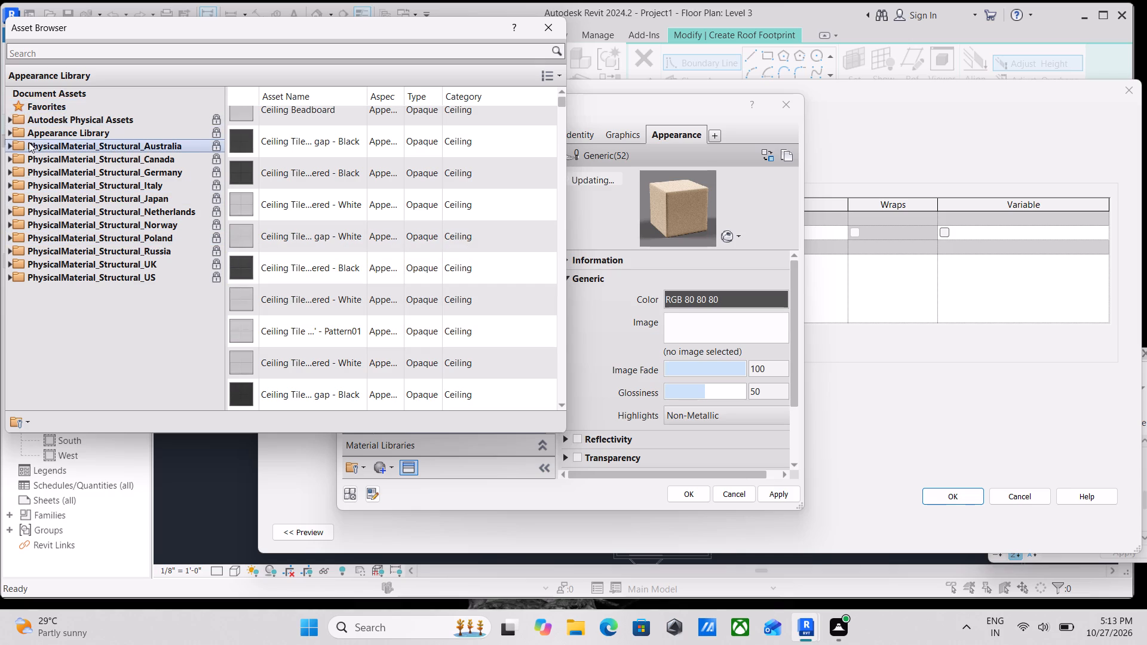
left_click(6, 133)
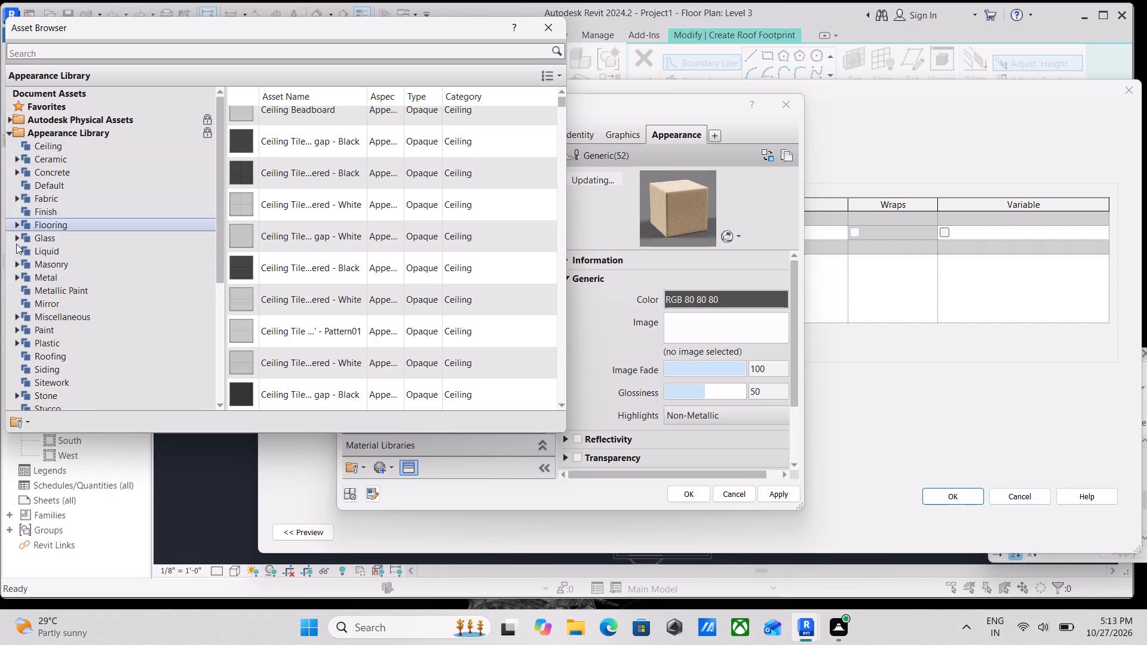
scroll(30, 267, "down", 2)
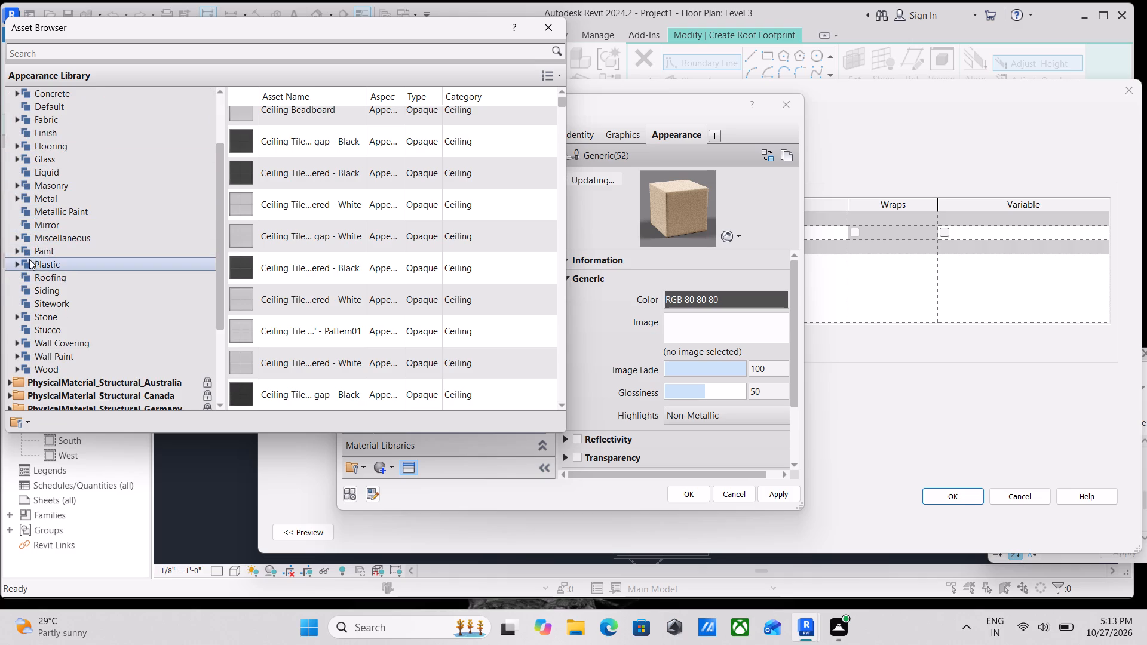
left_click(32, 278)
left_click(32, 278)
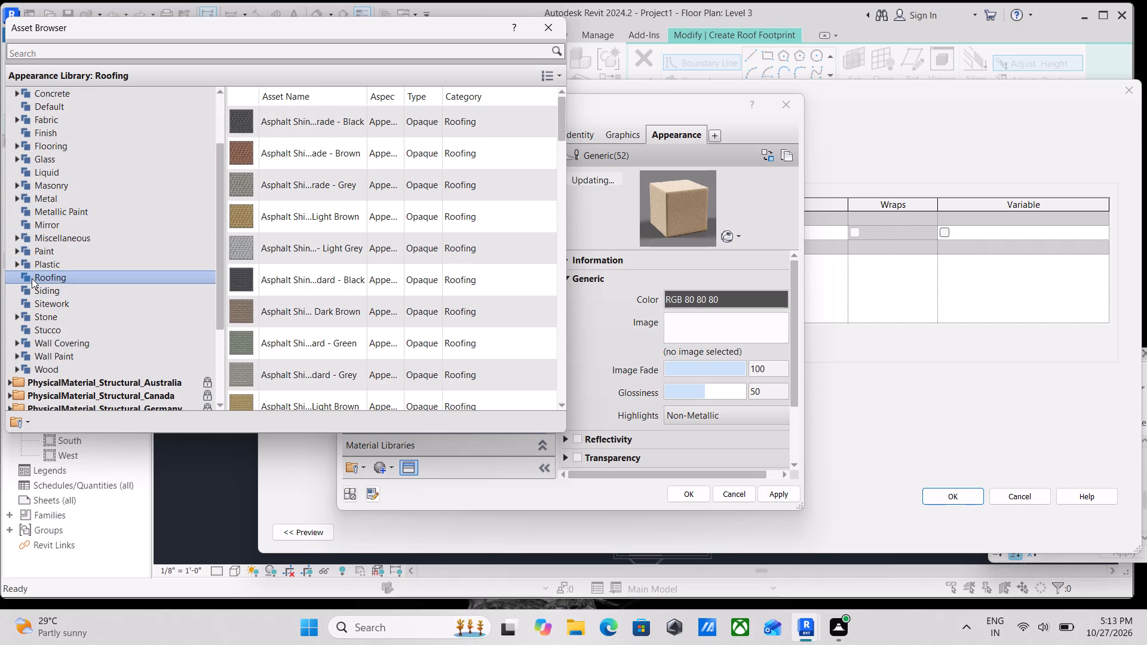
scroll(37, 293, "down", 1)
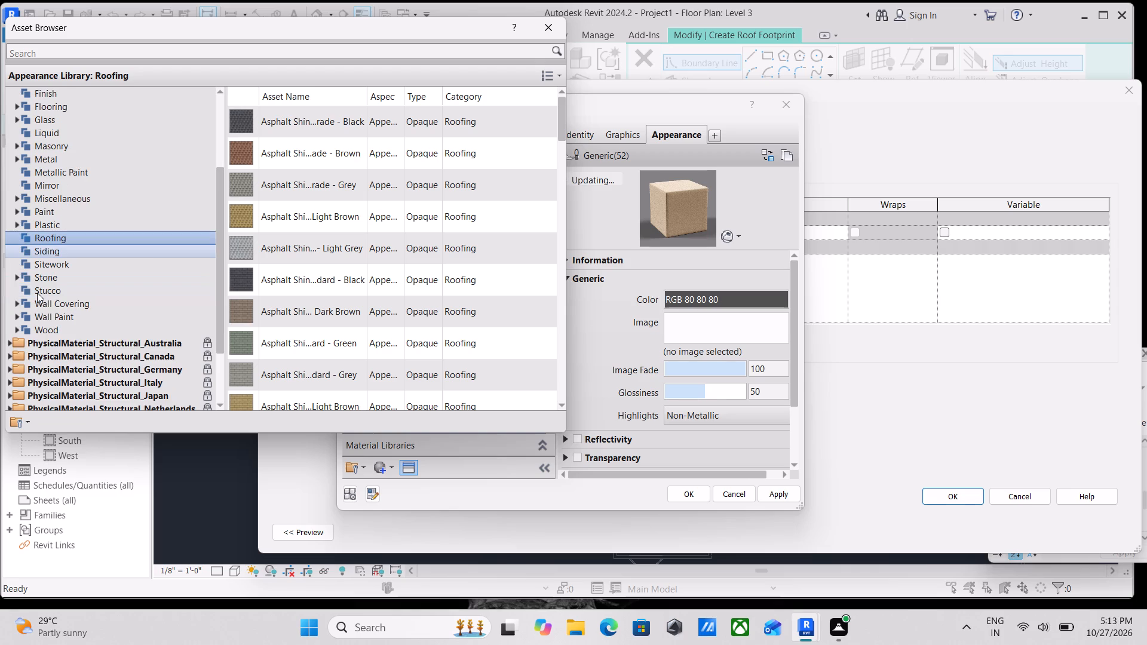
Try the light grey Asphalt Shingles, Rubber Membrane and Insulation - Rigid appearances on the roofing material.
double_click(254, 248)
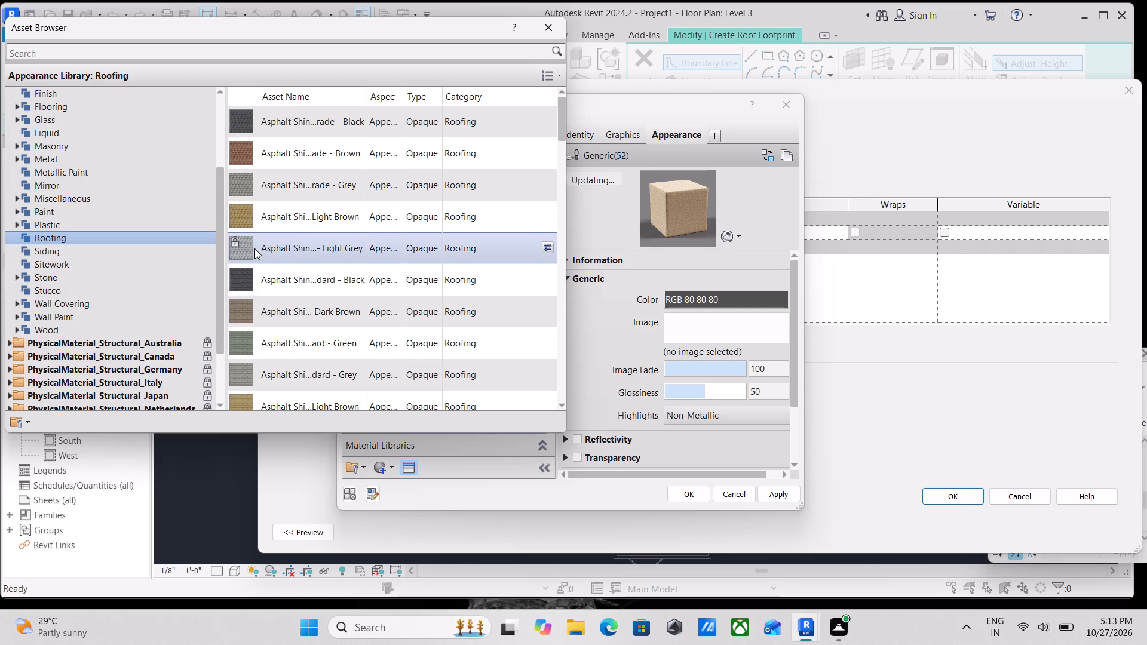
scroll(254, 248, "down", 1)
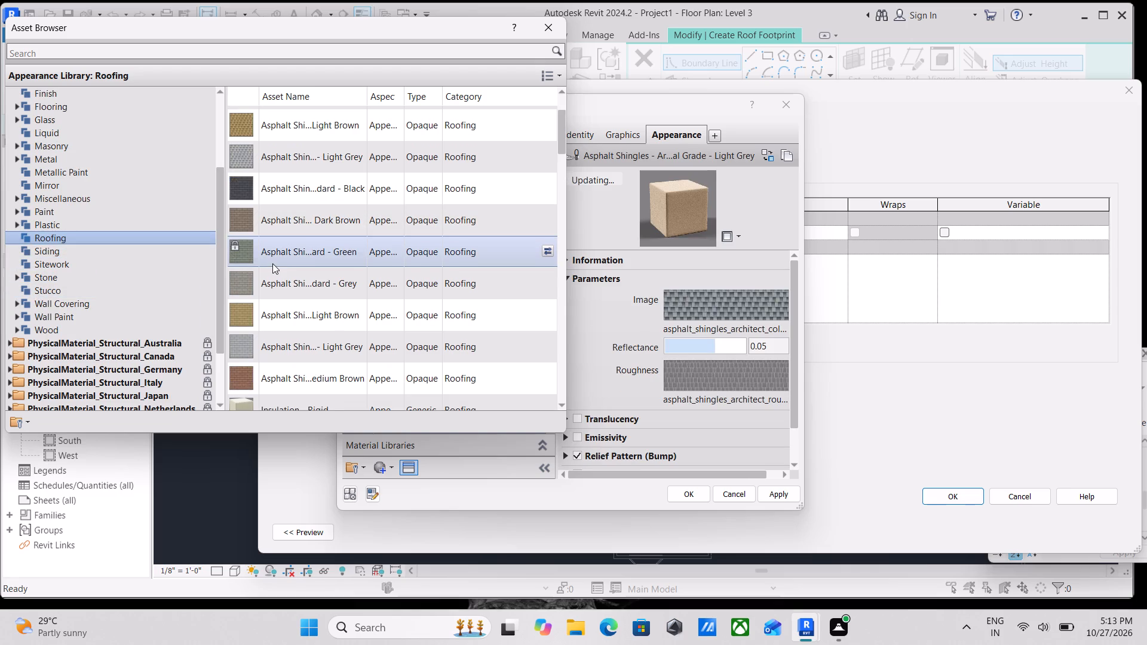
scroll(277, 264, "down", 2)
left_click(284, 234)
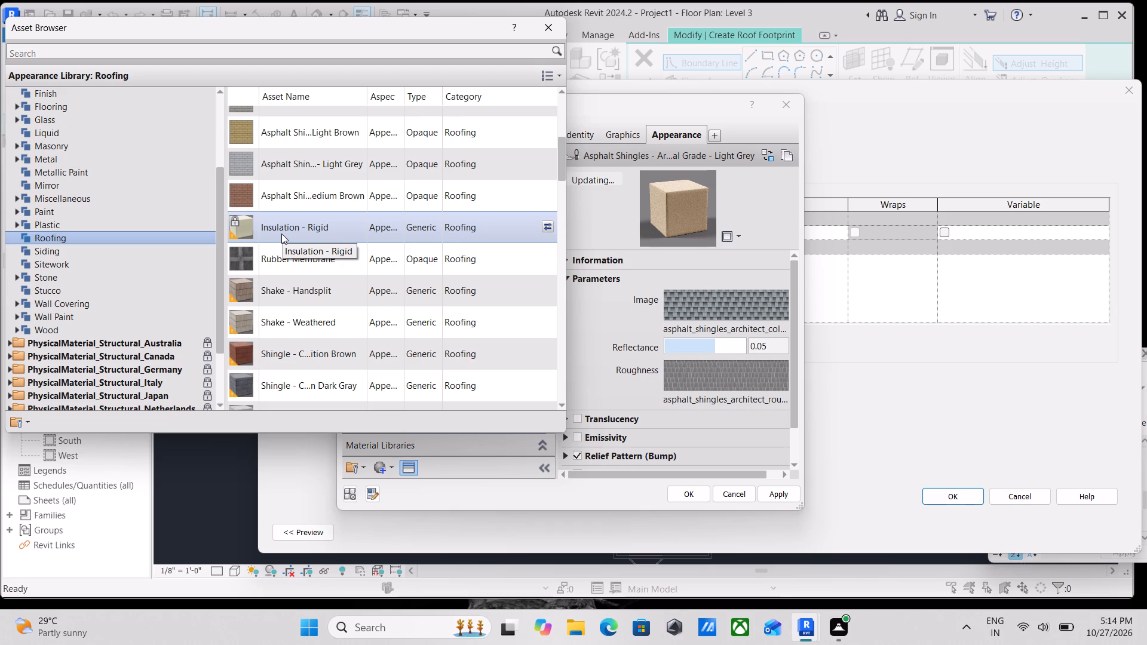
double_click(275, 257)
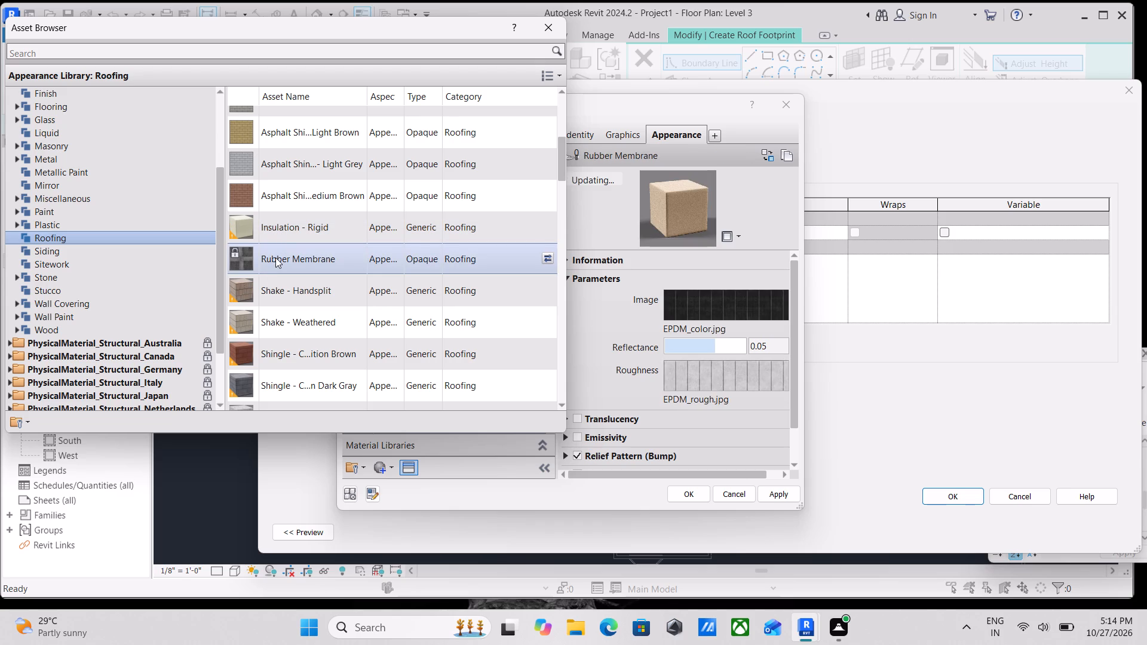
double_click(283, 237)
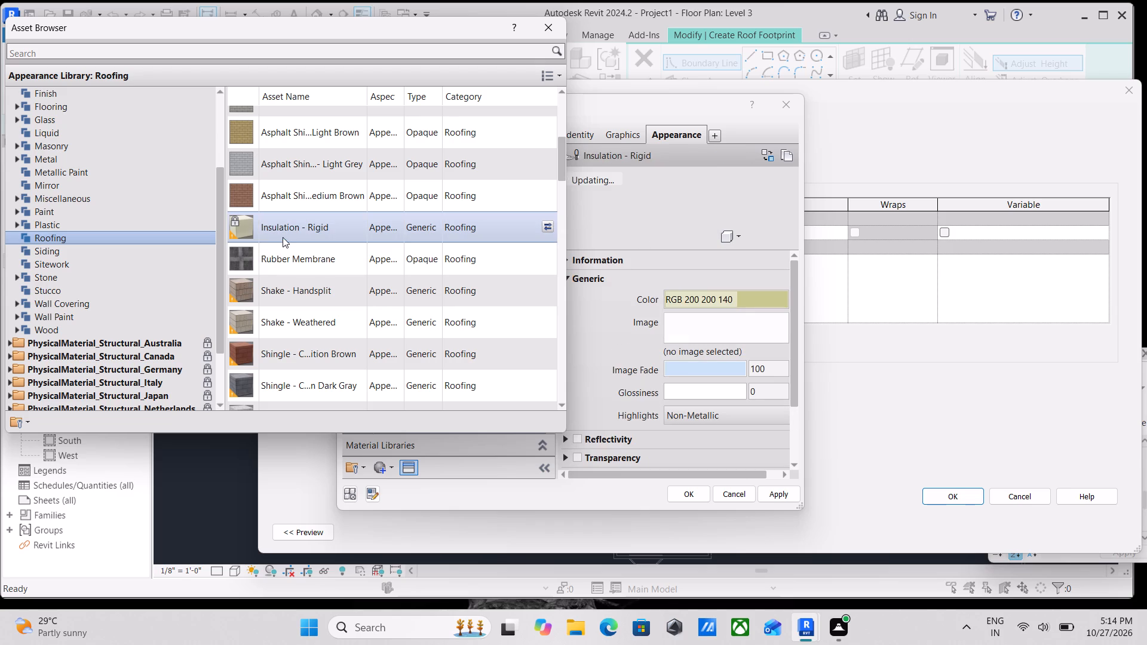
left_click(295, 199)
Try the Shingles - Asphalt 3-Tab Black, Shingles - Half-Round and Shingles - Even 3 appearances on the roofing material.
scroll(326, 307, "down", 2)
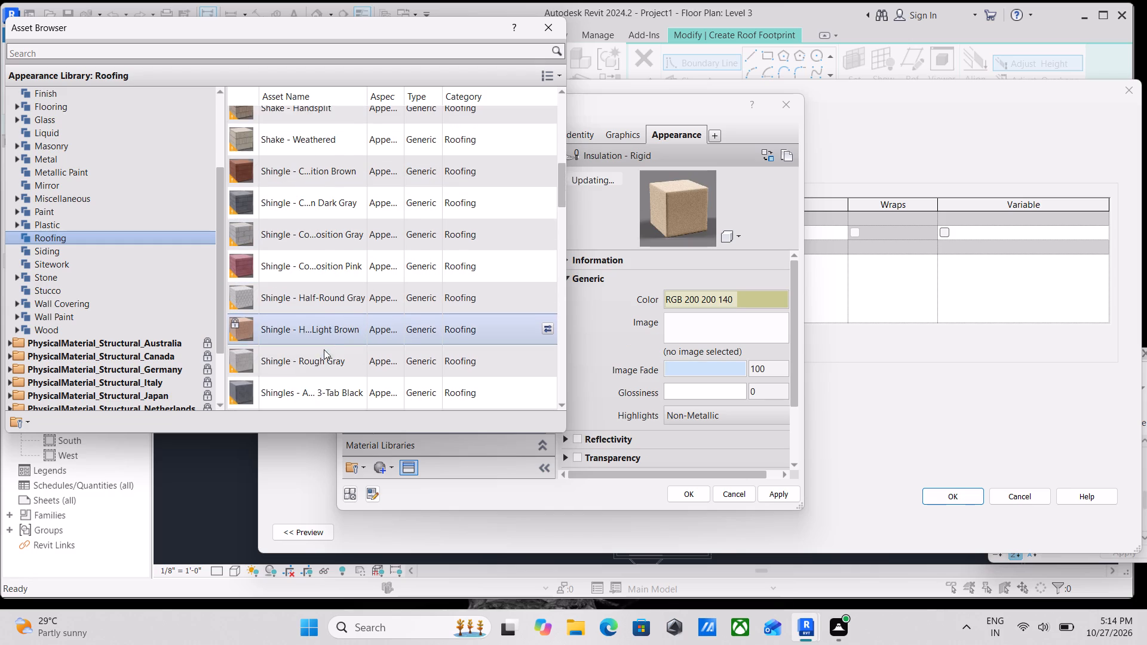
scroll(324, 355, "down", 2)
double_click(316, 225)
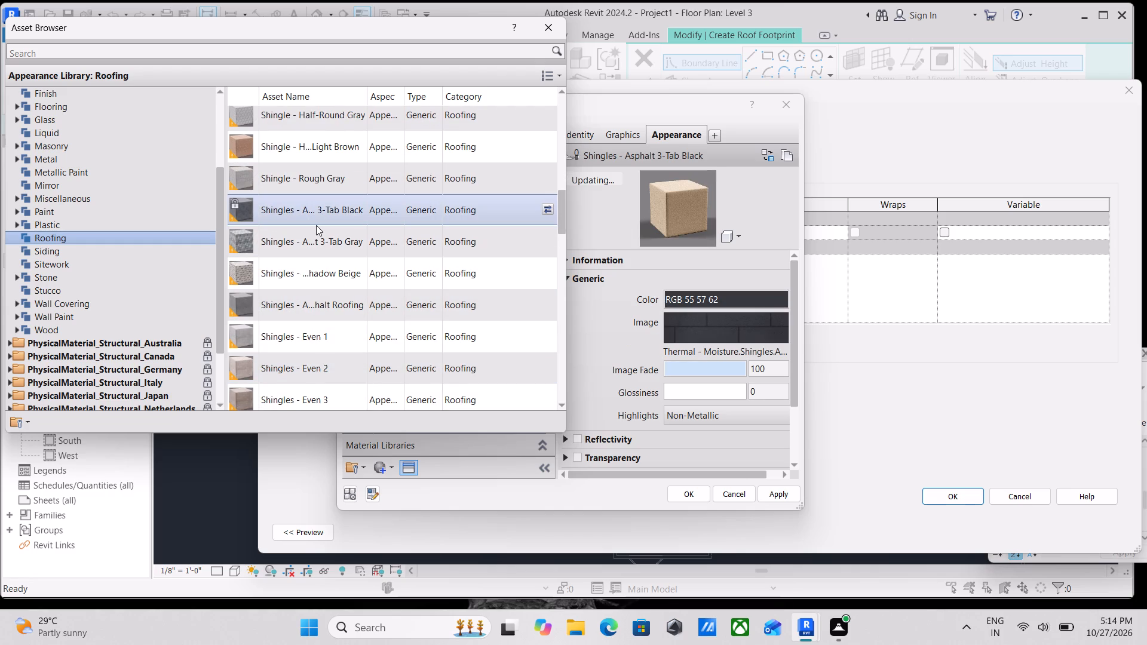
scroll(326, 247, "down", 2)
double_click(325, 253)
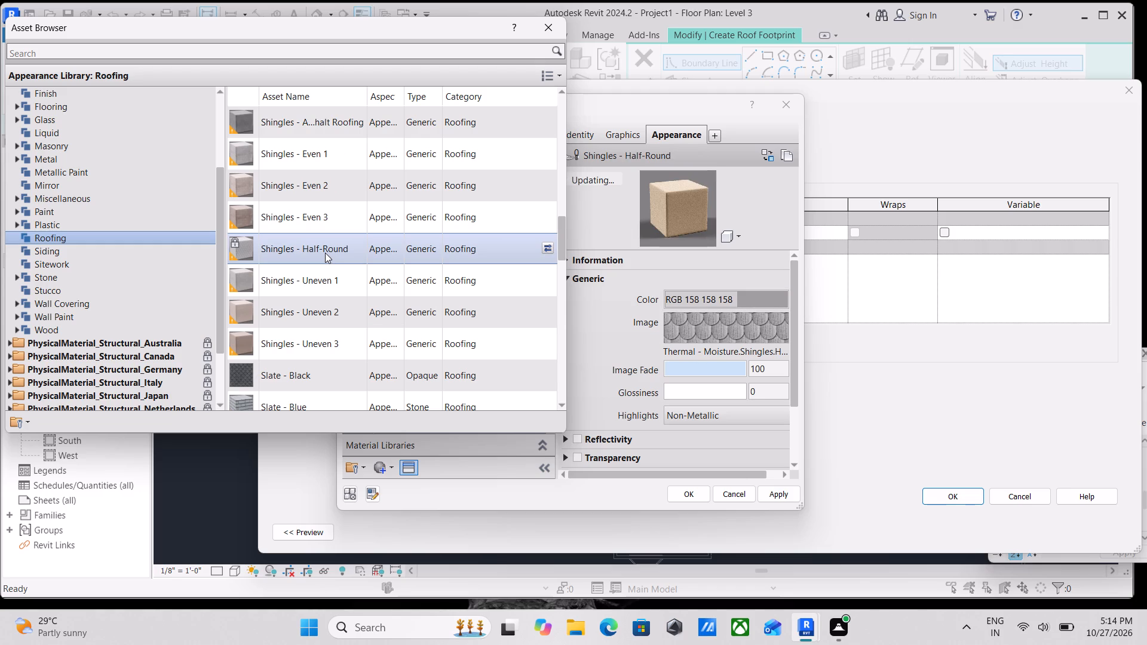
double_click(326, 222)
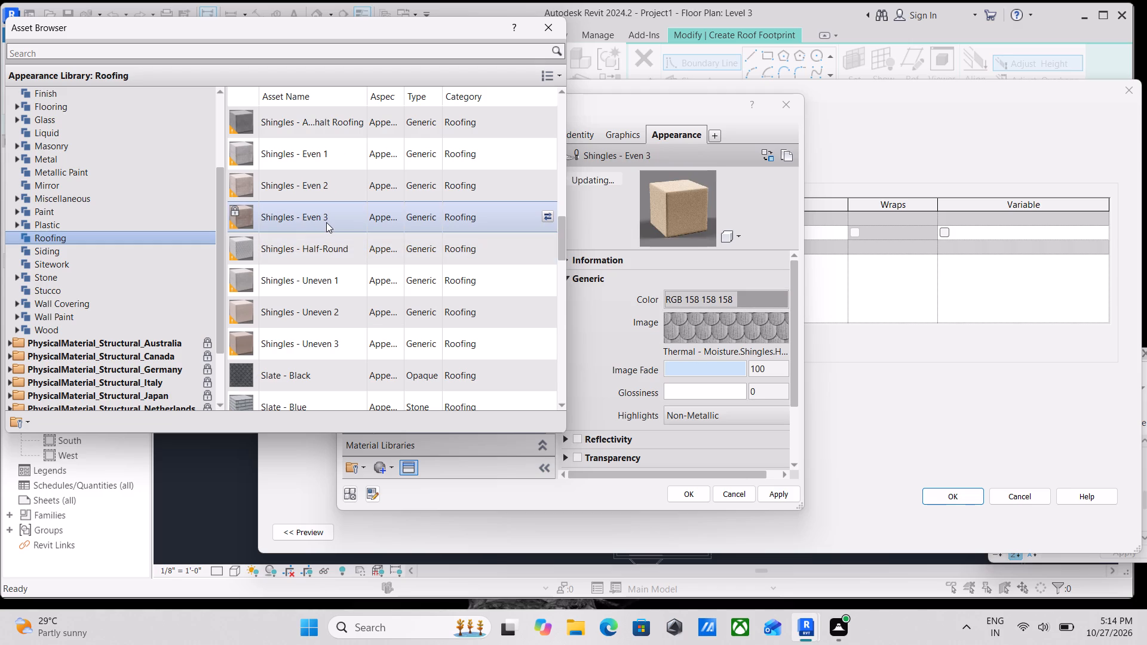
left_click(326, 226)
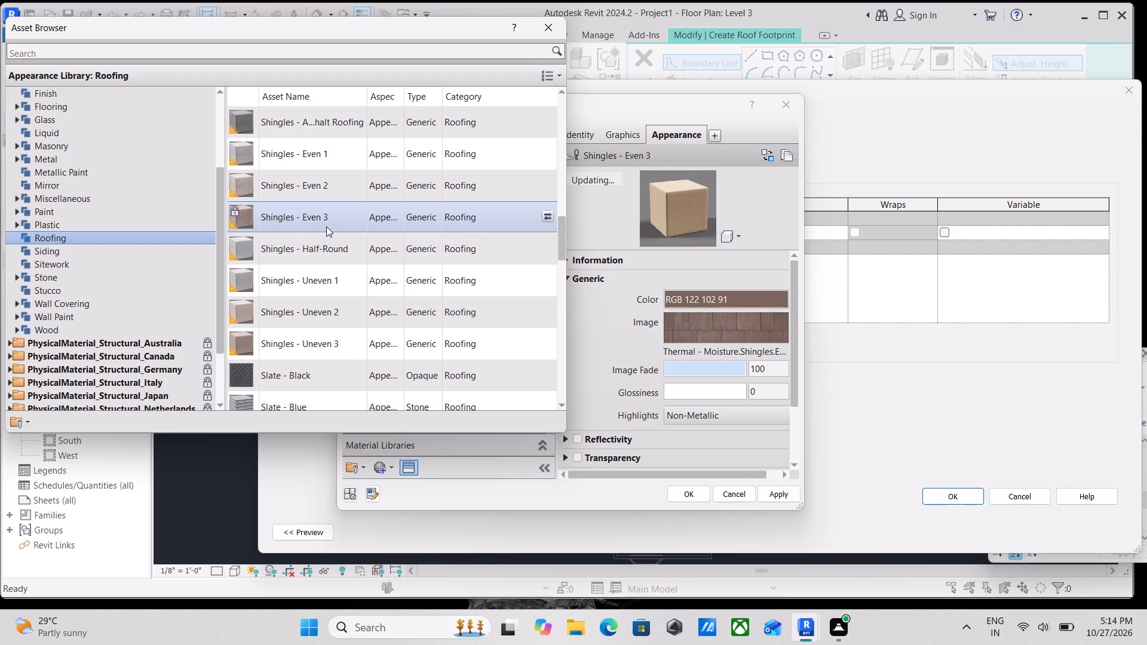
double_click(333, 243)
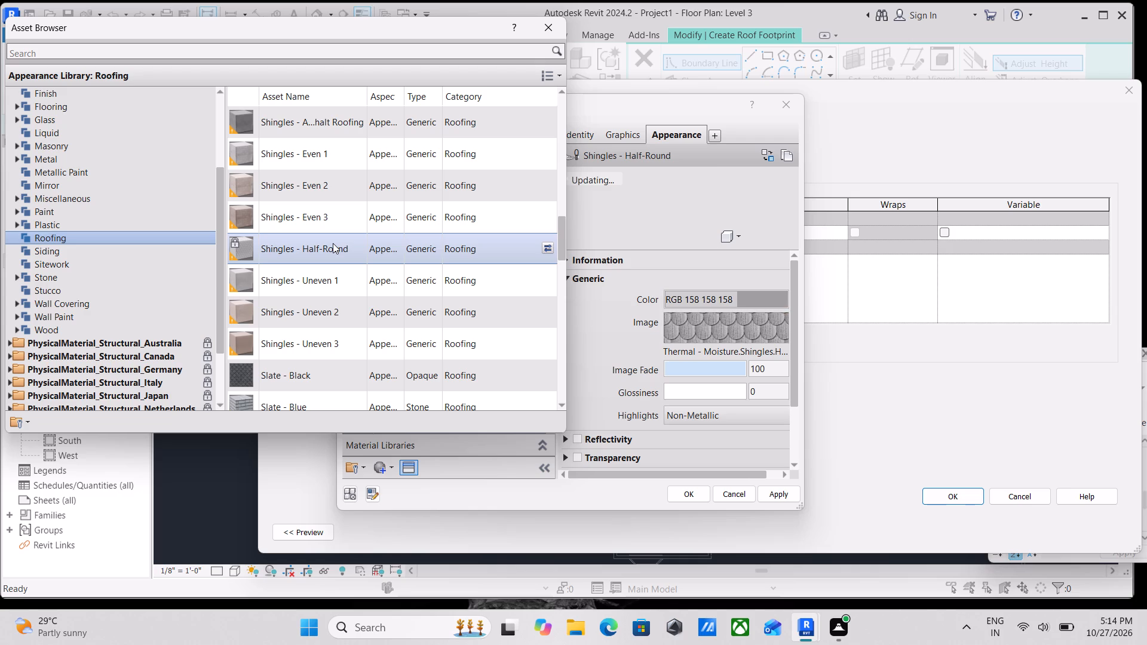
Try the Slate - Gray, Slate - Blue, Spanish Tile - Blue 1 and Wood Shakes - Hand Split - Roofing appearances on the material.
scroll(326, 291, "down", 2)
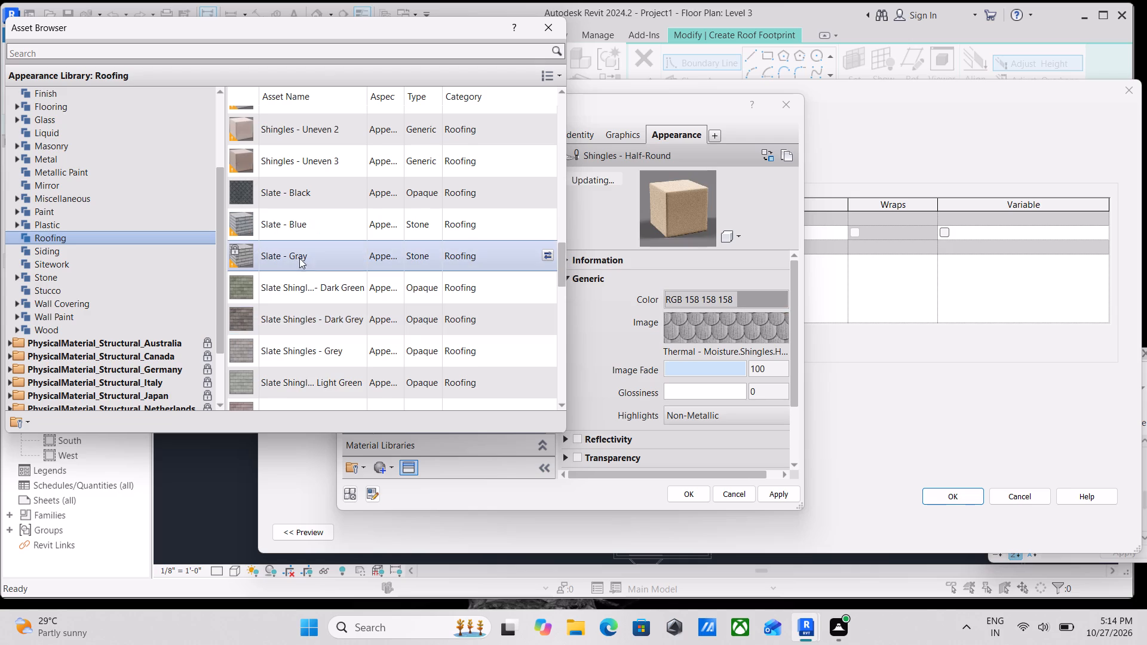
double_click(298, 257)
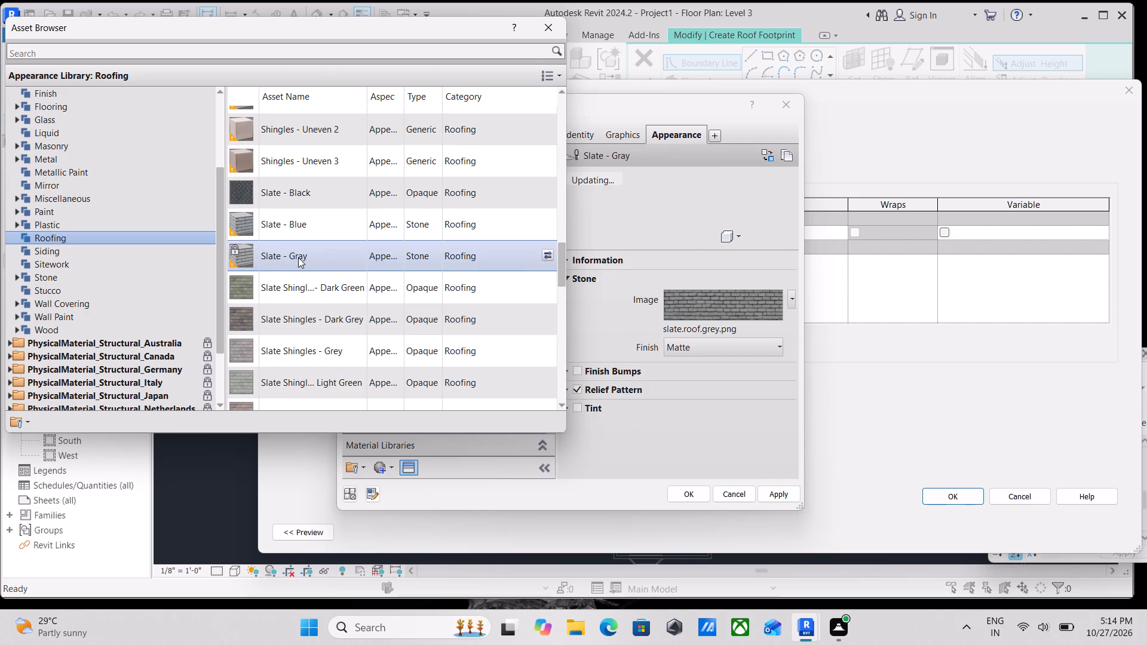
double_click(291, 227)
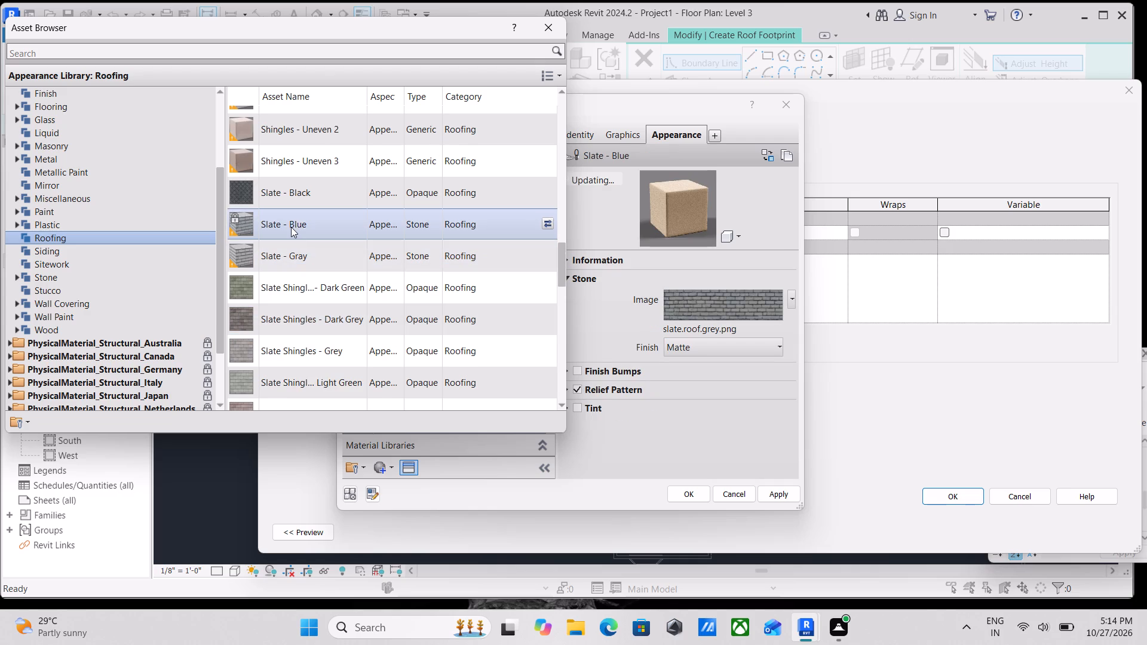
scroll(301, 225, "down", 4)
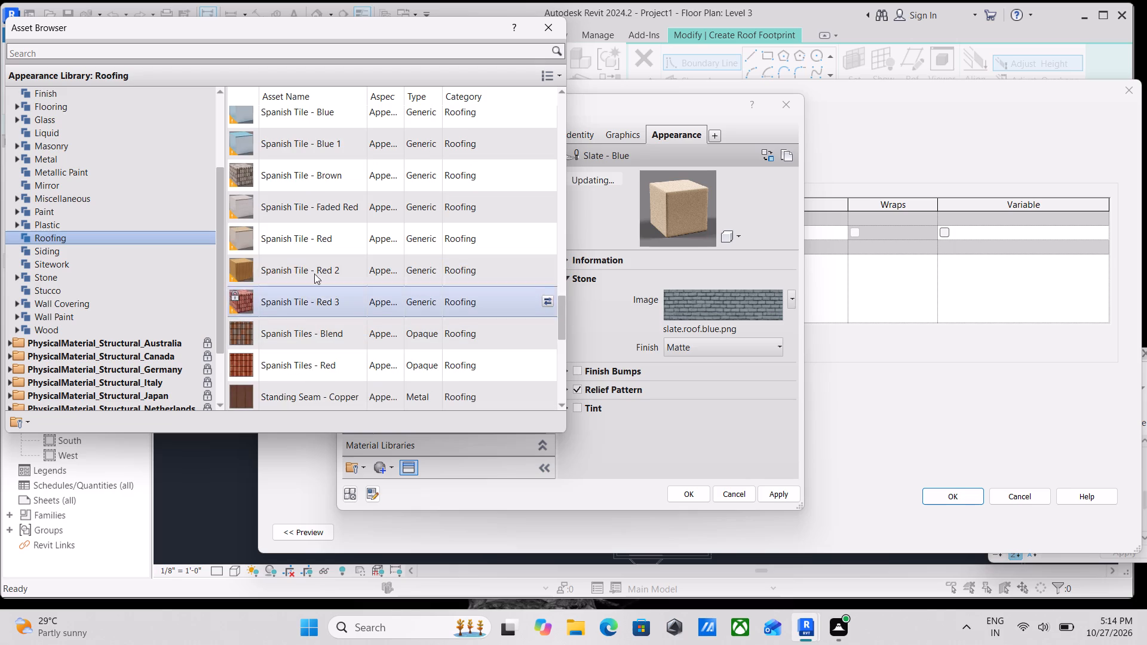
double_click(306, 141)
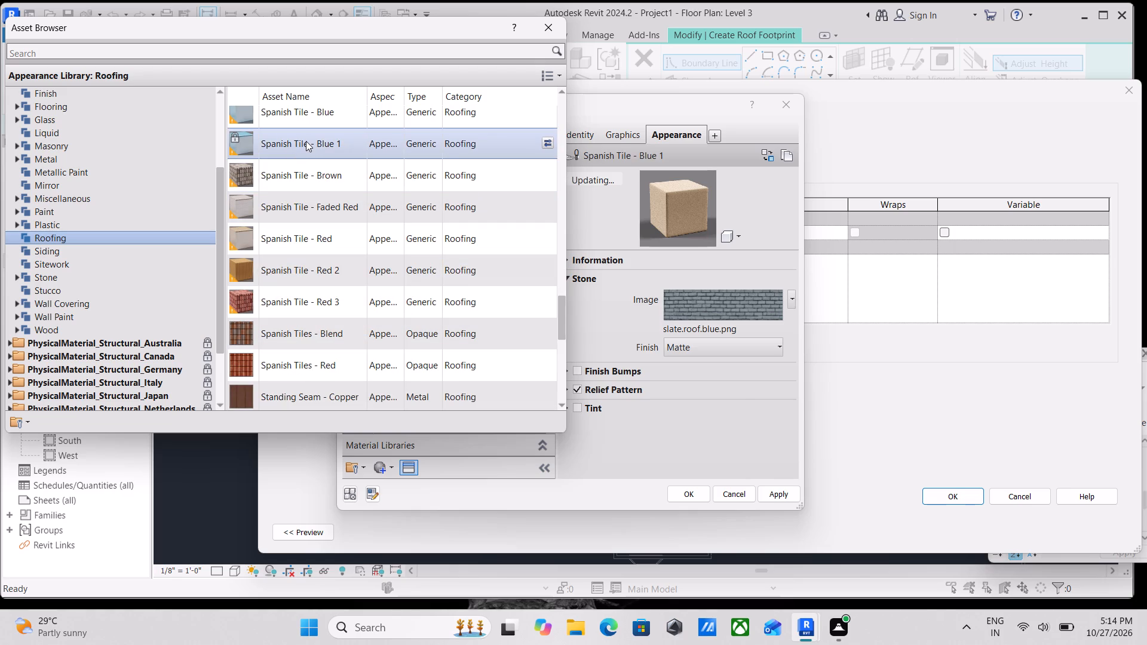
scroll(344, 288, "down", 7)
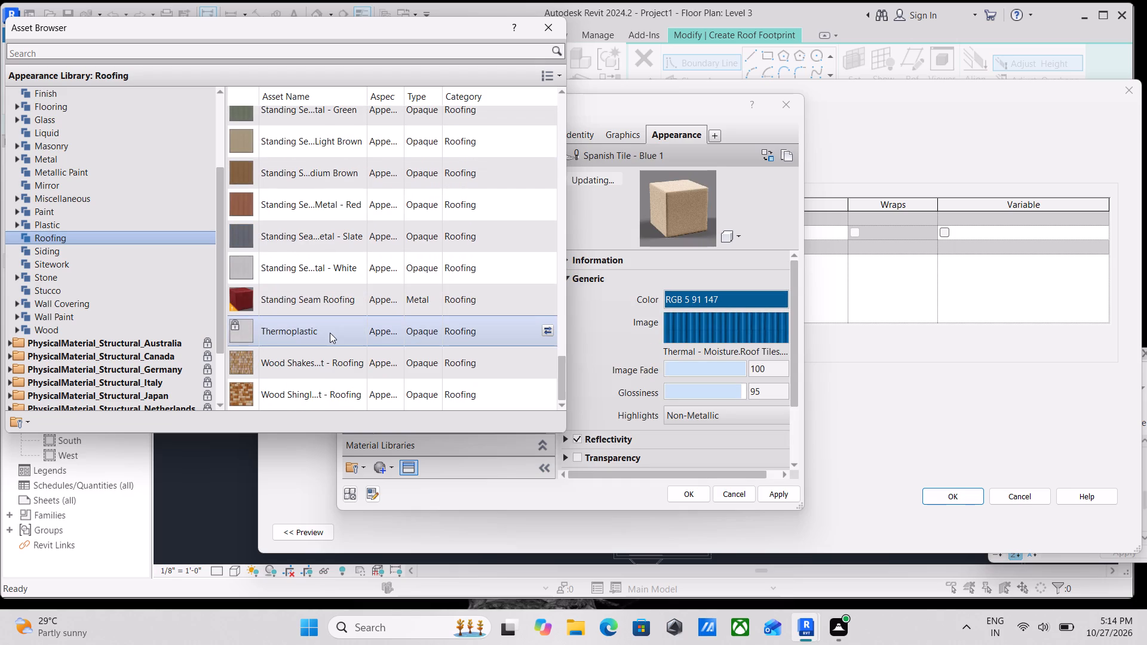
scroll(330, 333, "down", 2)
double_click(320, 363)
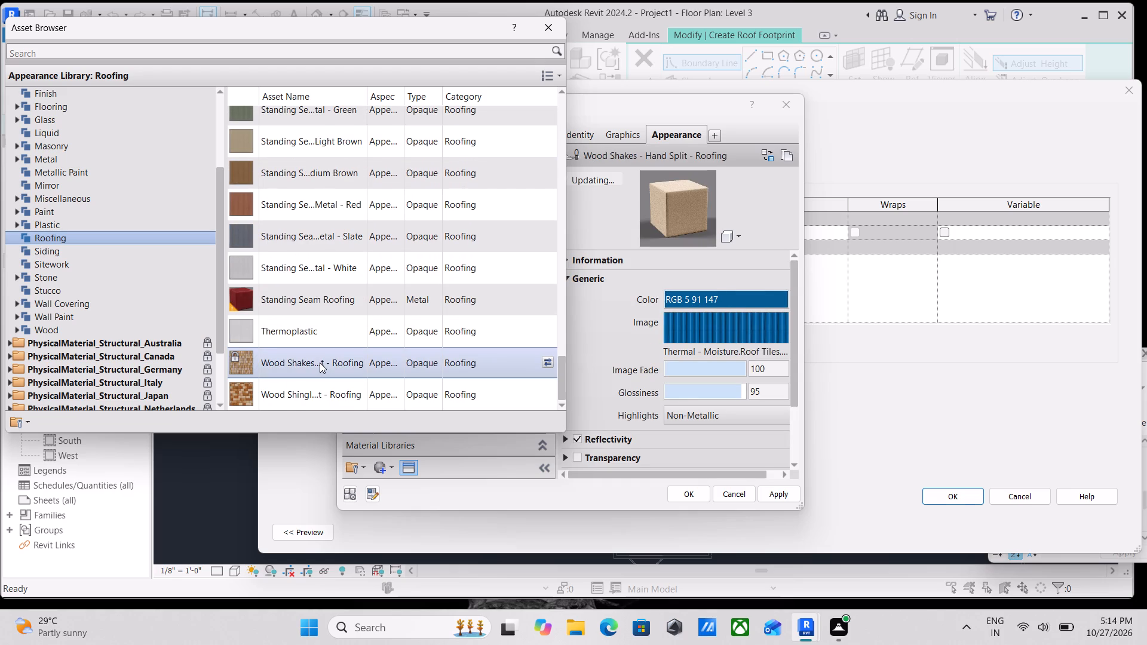
Give the roofing material the Wood Shingles - Cut - Roofing appearance and assign it to the roof's Structure layer.
scroll(323, 361, "down", 3)
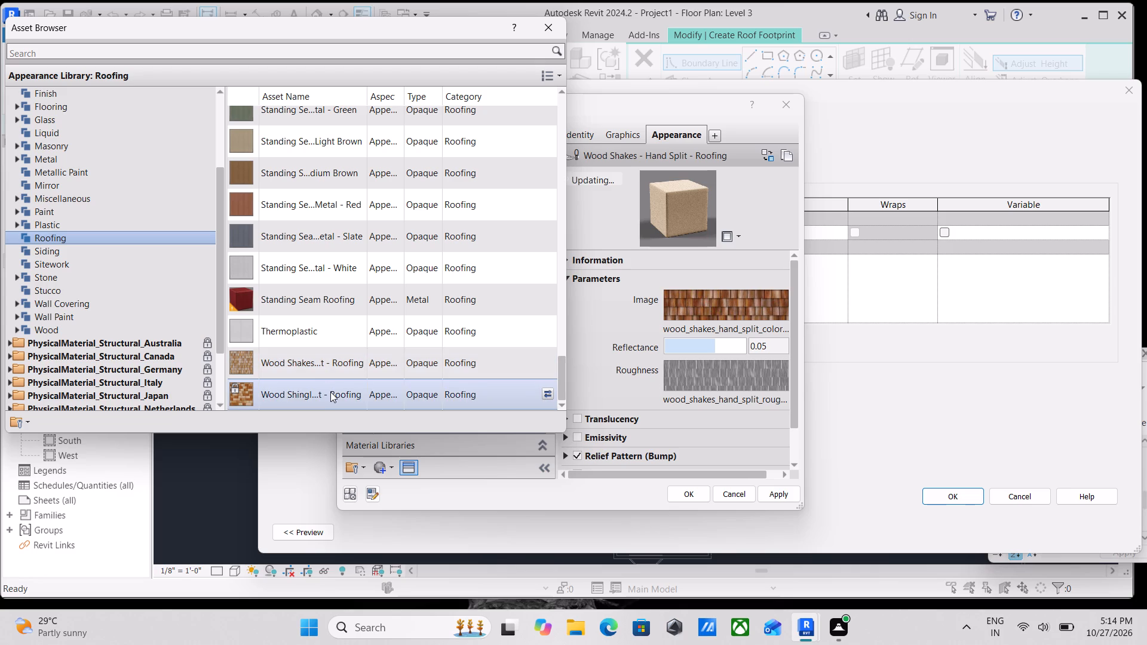
double_click(330, 392)
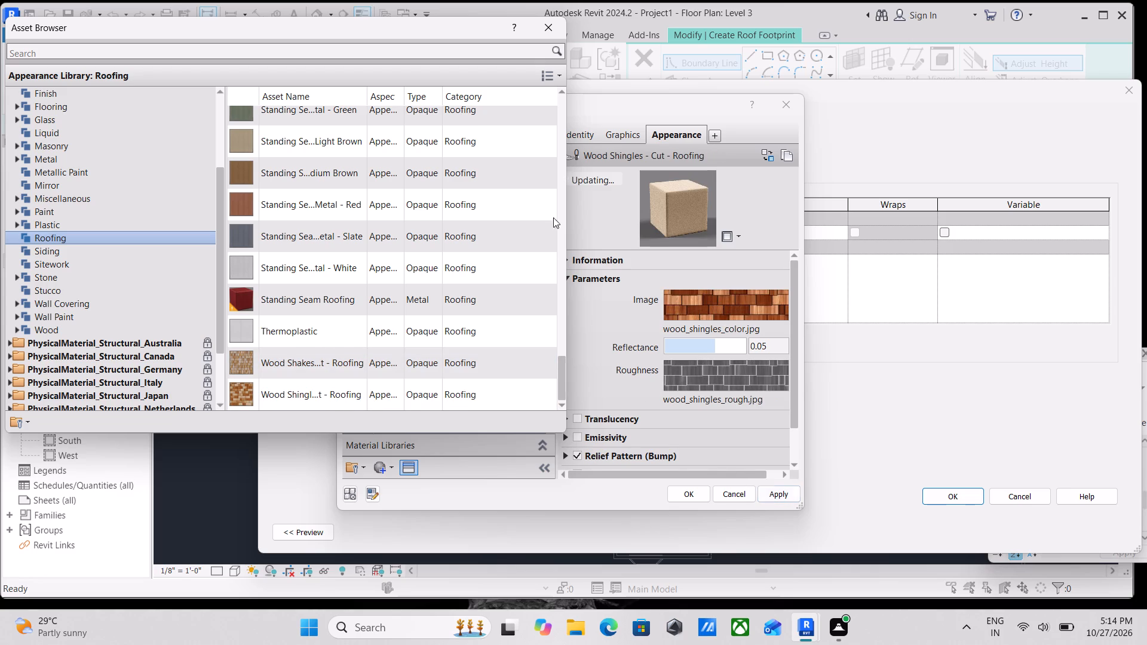
left_click(561, 21)
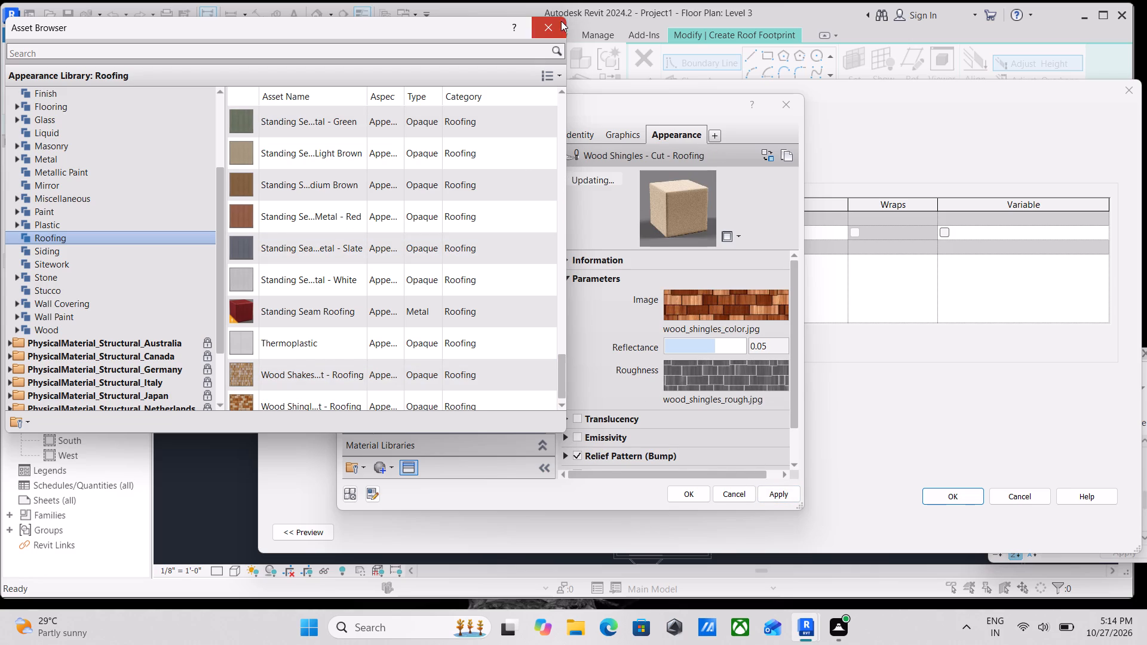
left_click(783, 509)
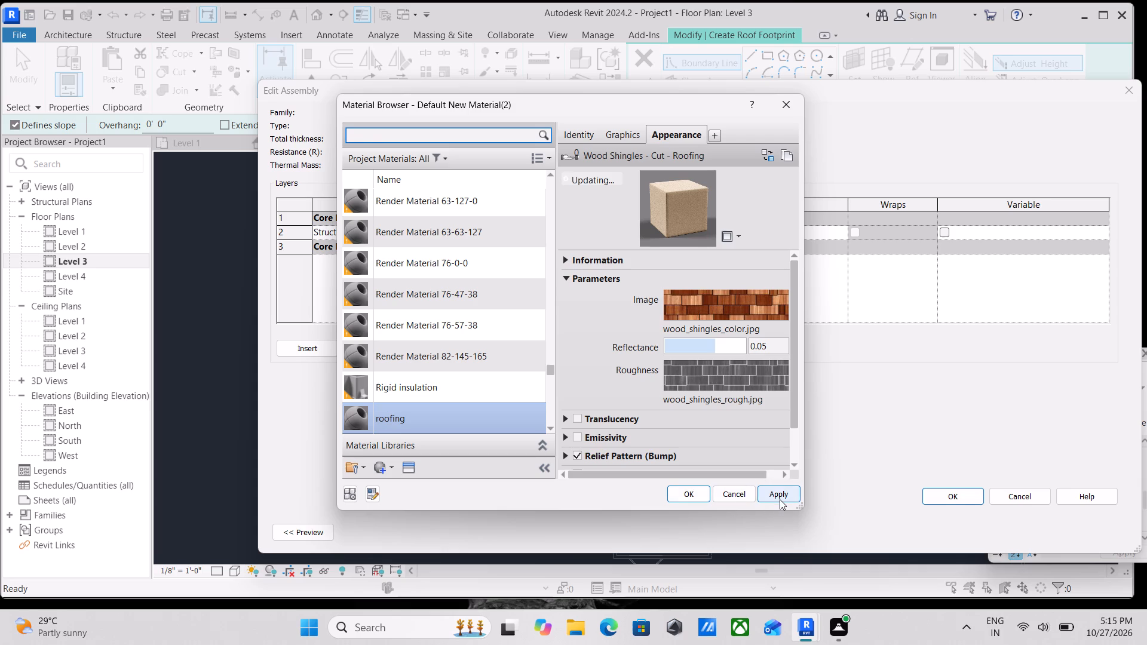
left_click(780, 499)
left_click(686, 492)
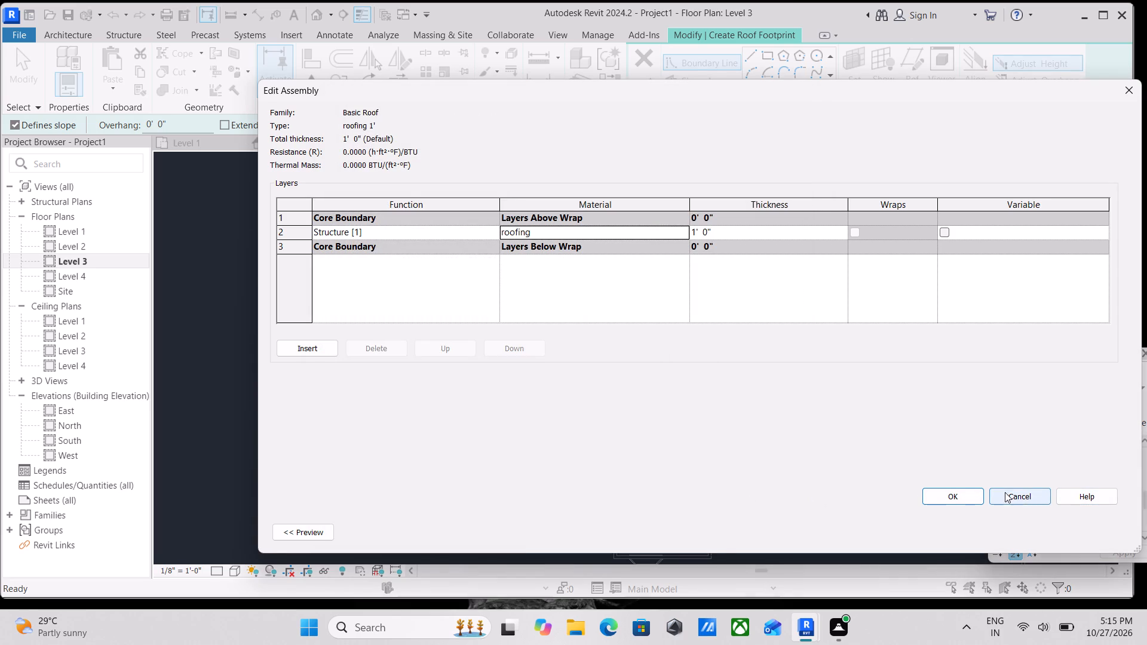
Accept the edited assembly and apply the type properties of the "roofing 1'" roof type.
left_click(941, 494)
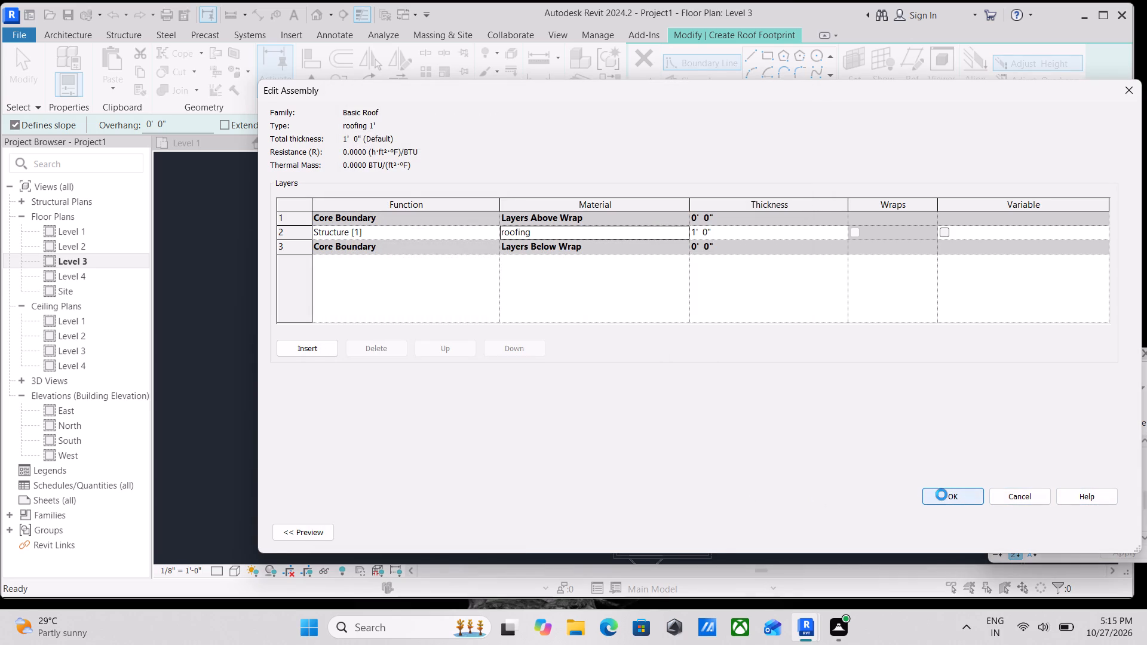
left_click(1092, 530)
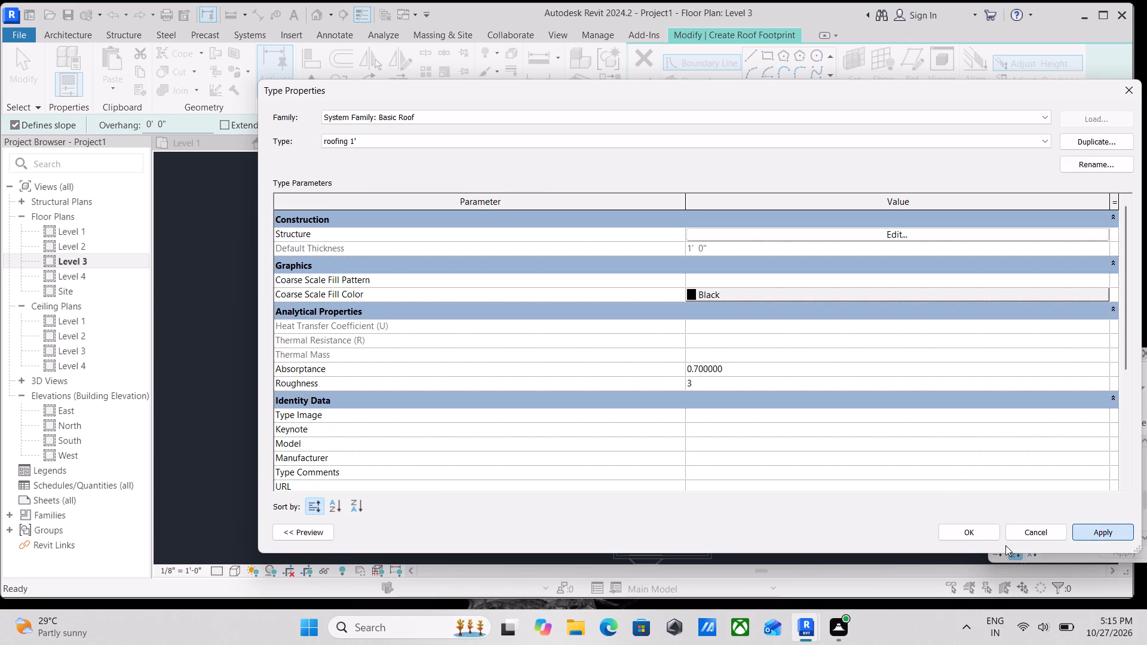
left_click(968, 535)
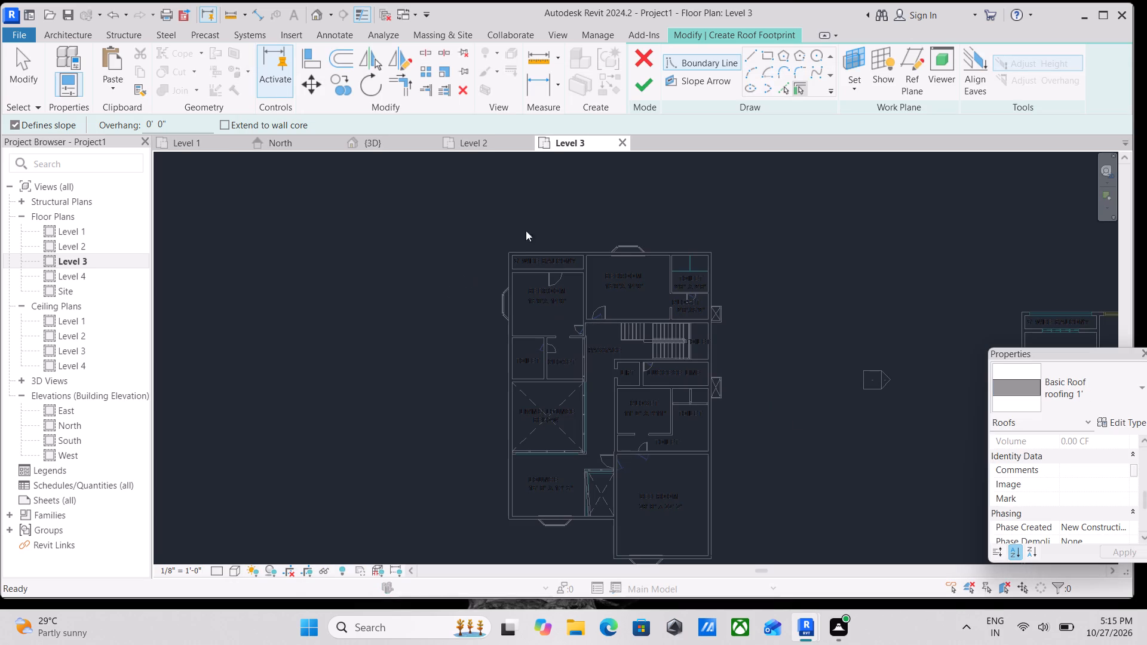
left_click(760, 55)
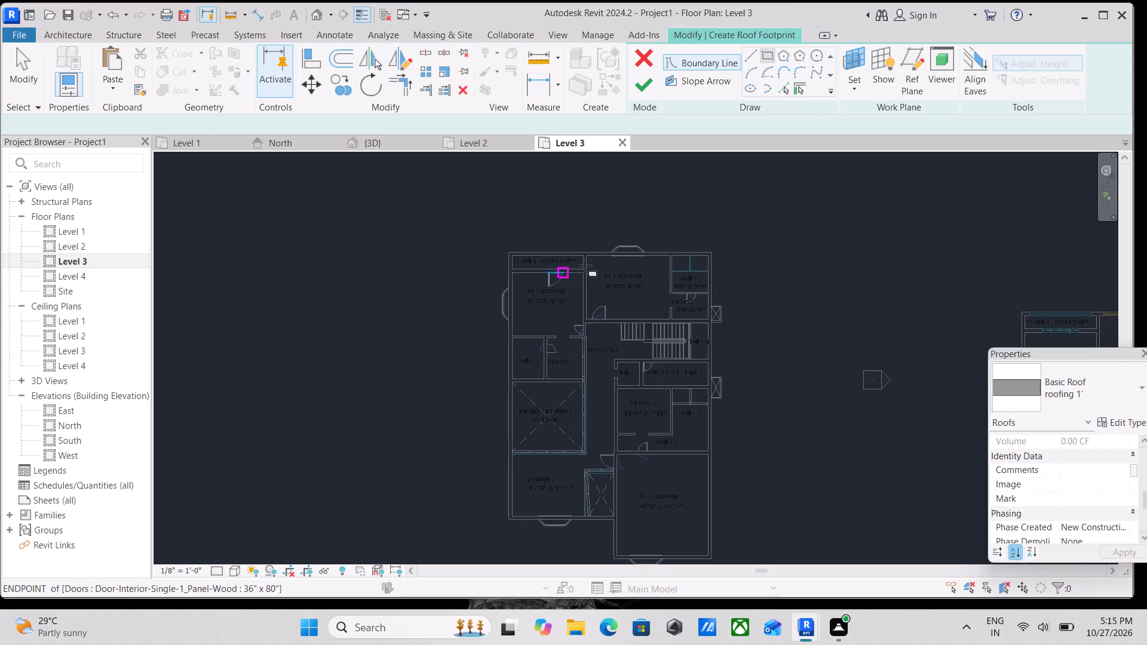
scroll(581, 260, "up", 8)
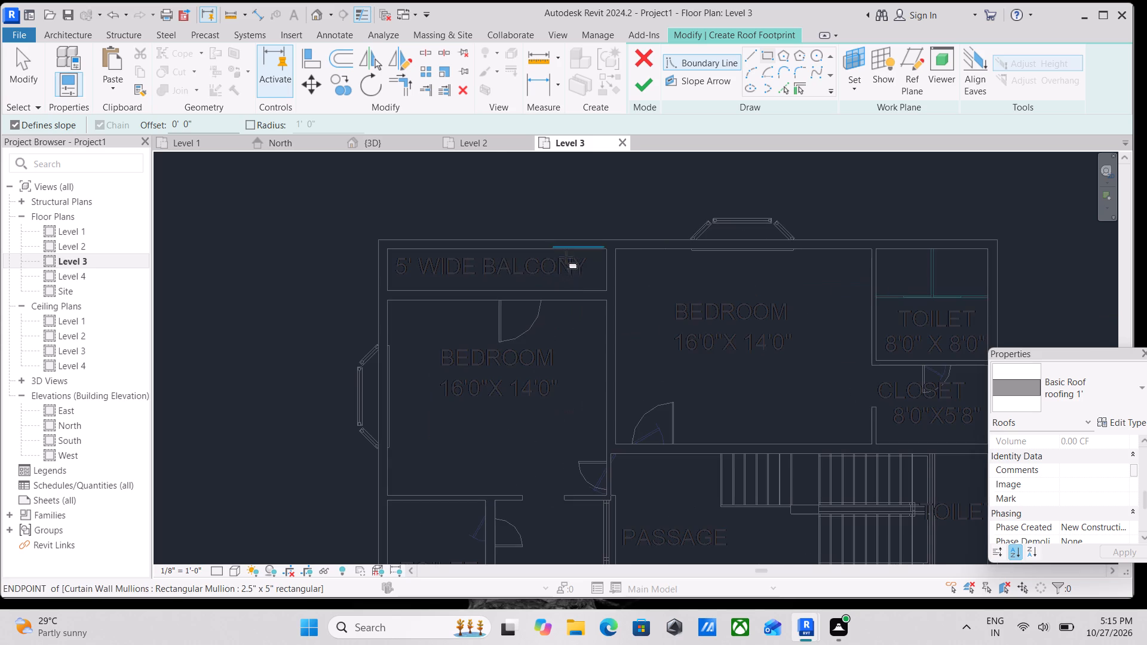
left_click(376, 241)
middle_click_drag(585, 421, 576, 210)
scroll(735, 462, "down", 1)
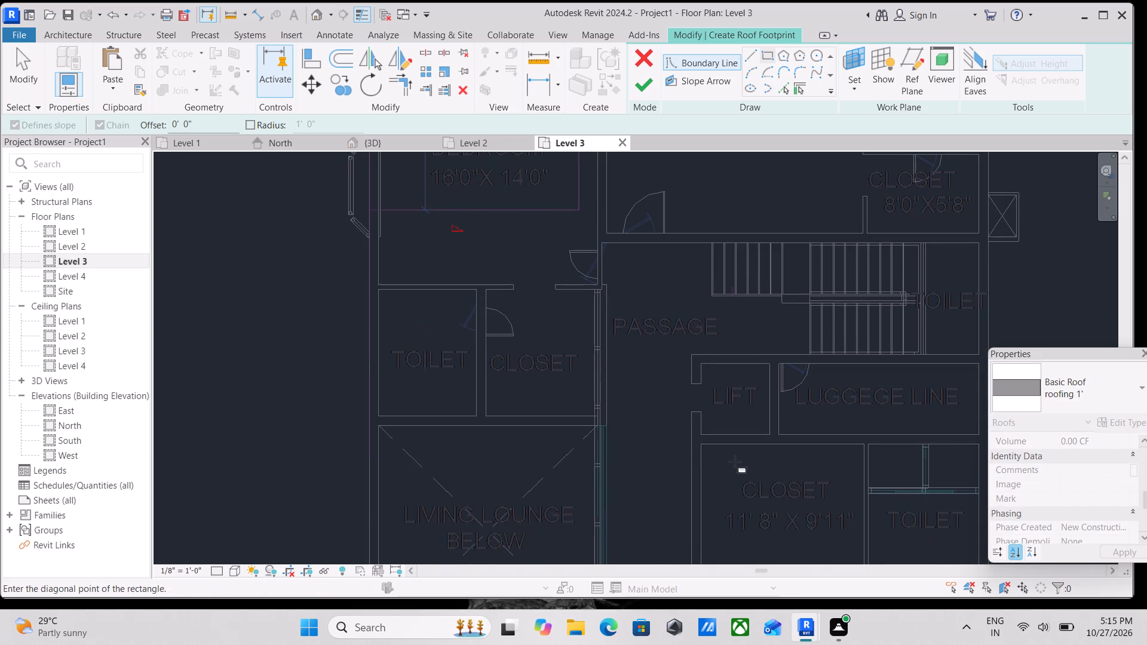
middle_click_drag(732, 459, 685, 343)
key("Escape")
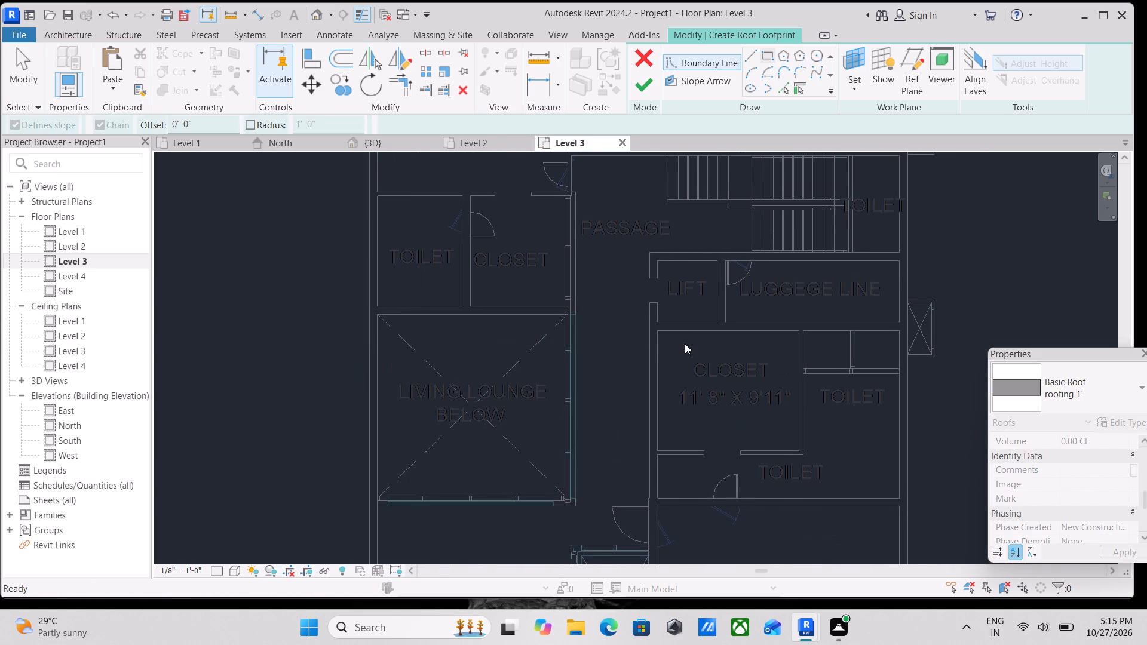
Draw a slope-defining roof boundary line about 44'-4" long along the outer face of the north exterior wall.
left_click(756, 57)
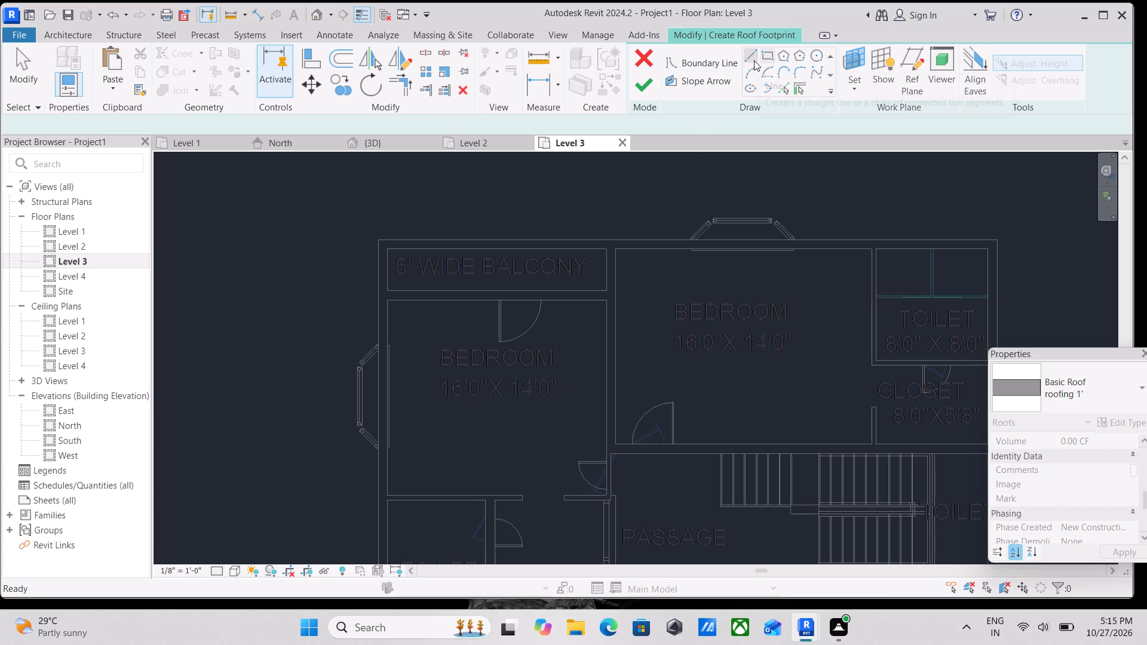
left_click(380, 239)
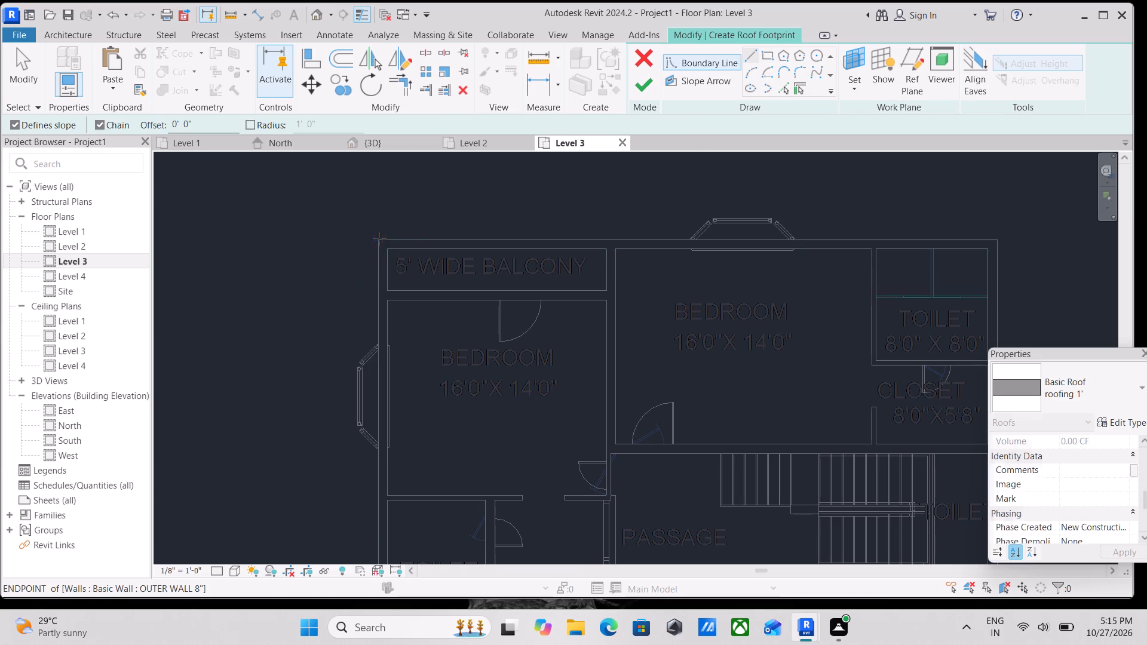
middle_click_drag(623, 232, 411, 219)
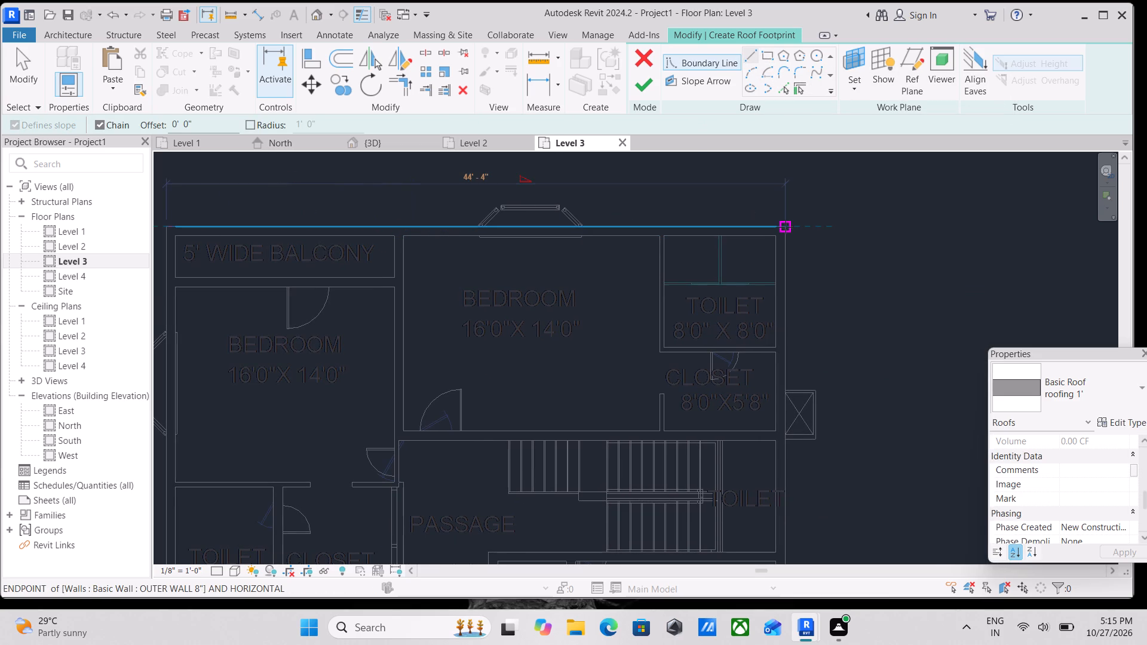
left_click(786, 227)
Continue the roof boundary along the east exterior wall's outer face to the southeast corner of the 20'0" x 22'2" bedroom.
scroll(803, 444, "down", 1)
middle_click_drag(803, 444, 731, 240)
scroll(734, 254, "down", 1)
scroll(729, 245, "up", 1)
scroll(722, 370, "down", 2)
middle_click_drag(719, 373, 688, 225)
scroll(688, 225, "down", 1)
scroll(668, 334, "down", 1)
middle_click_drag(668, 334, 668, 266)
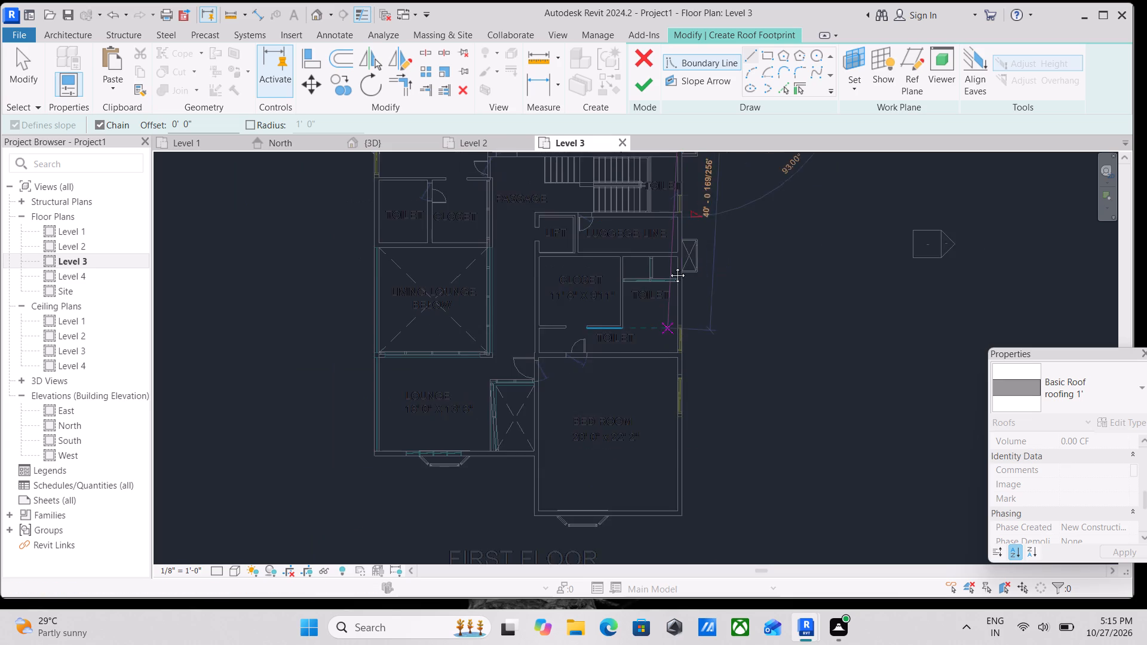
middle_click_drag(668, 266, 667, 245)
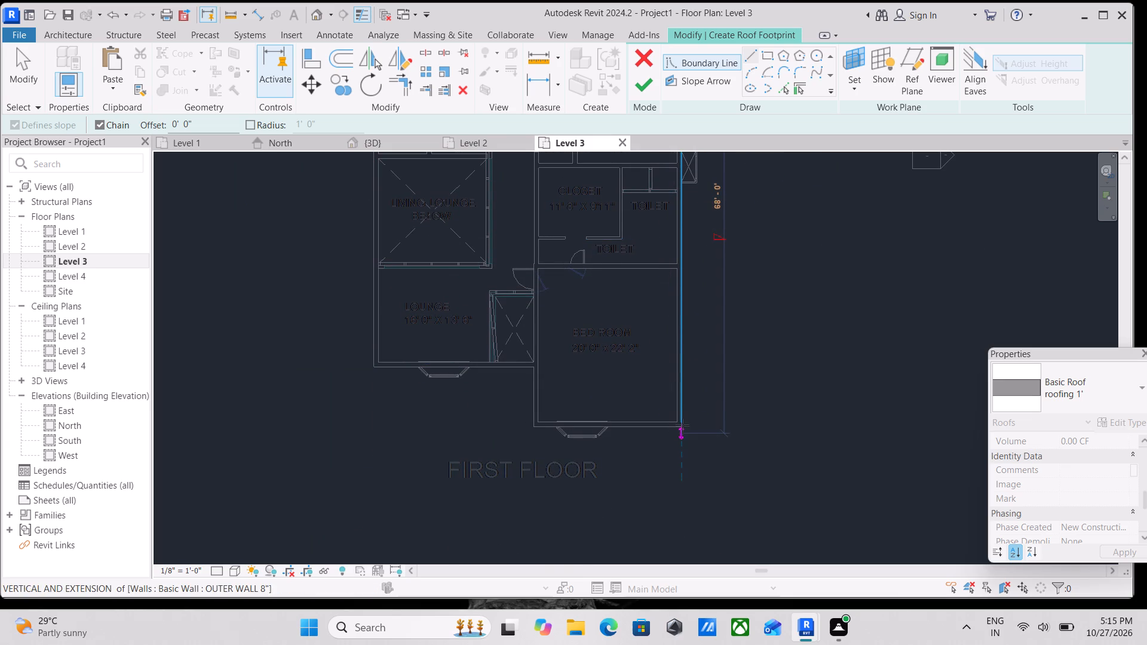
left_click(682, 425)
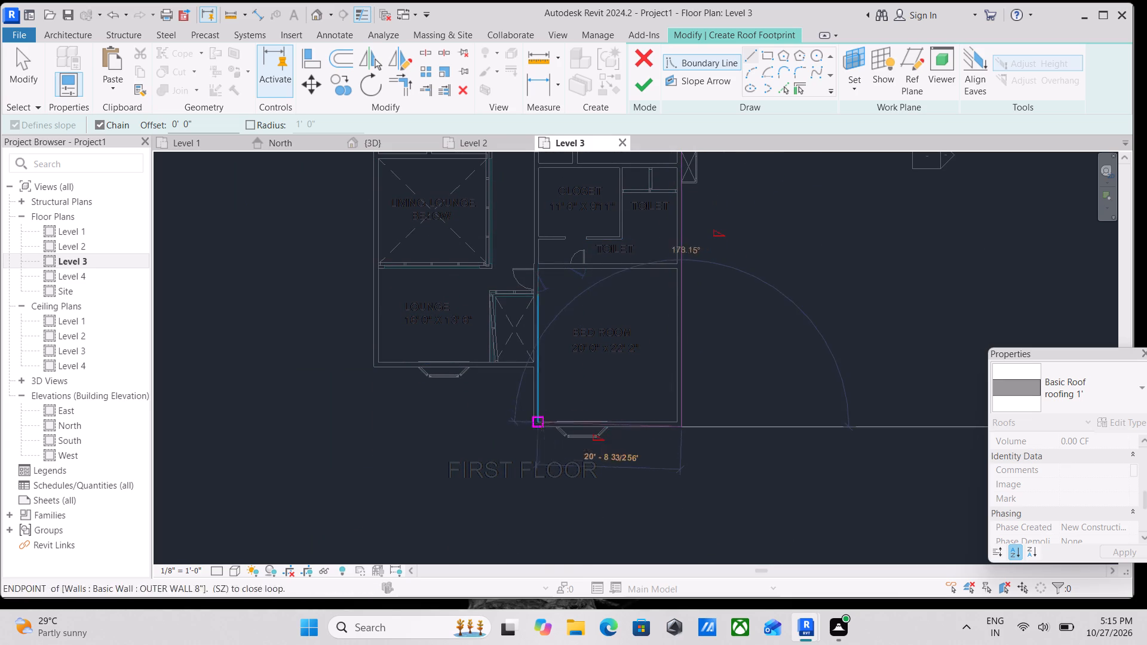
Continue the boundary along that bedroom's south wall, then about 9'-4" north along its west wall to the lounge wall, and end the chain.
scroll(536, 429, "up", 2)
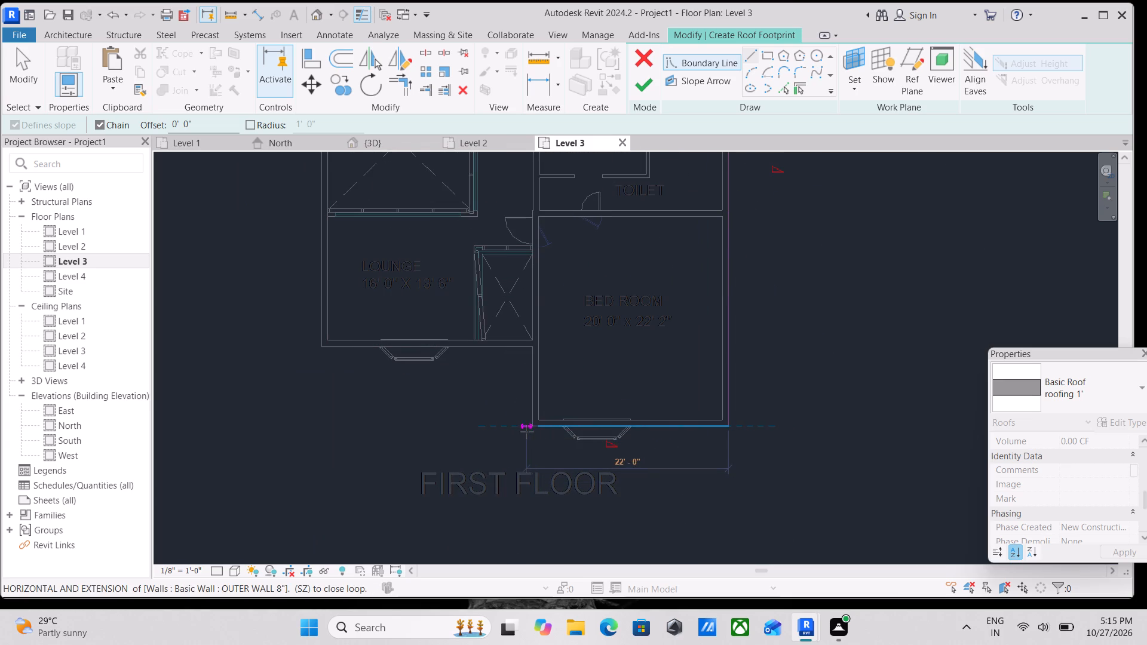
left_click(530, 431)
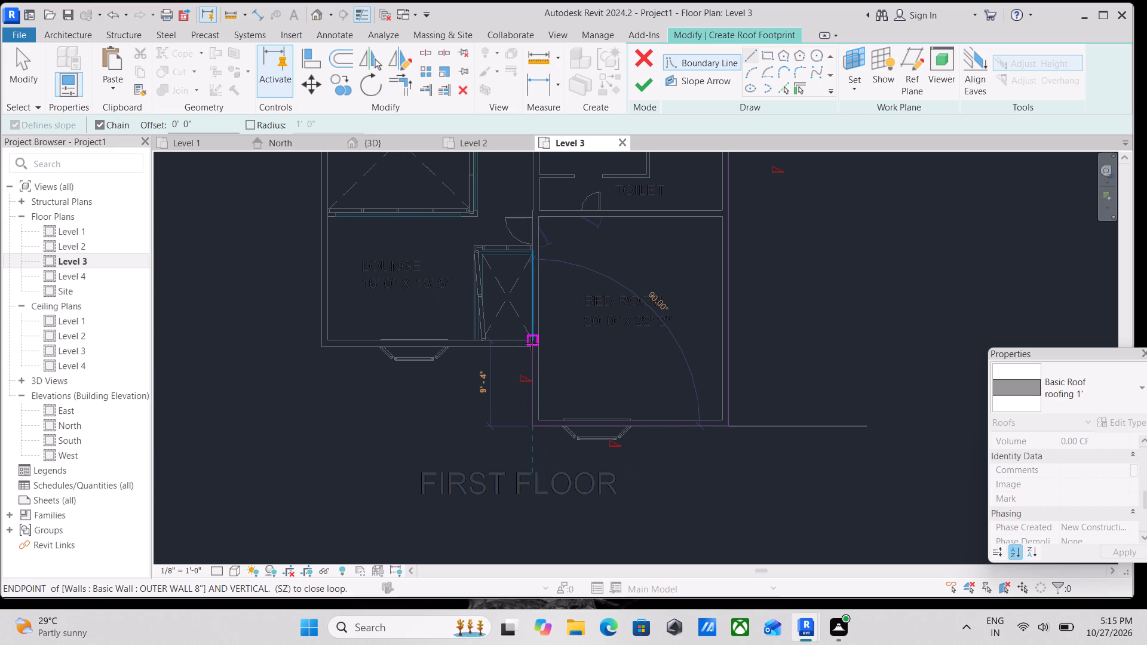
left_click(531, 343)
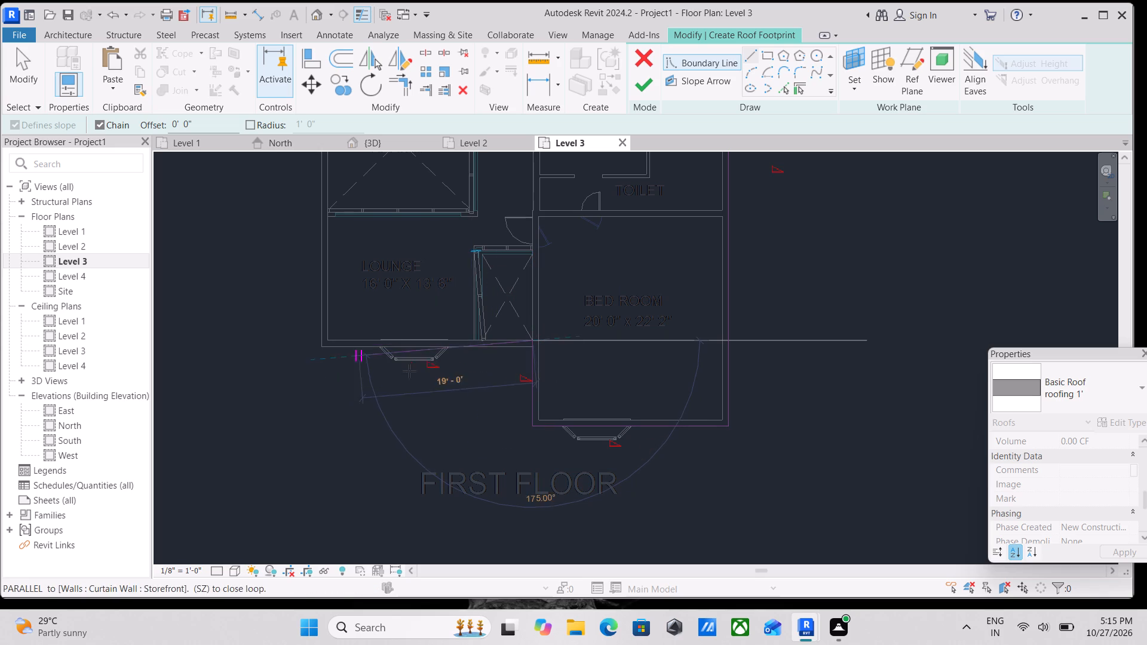
key("Escape")
key("Escape")
scroll(533, 365, "up", 3)
key("Escape")
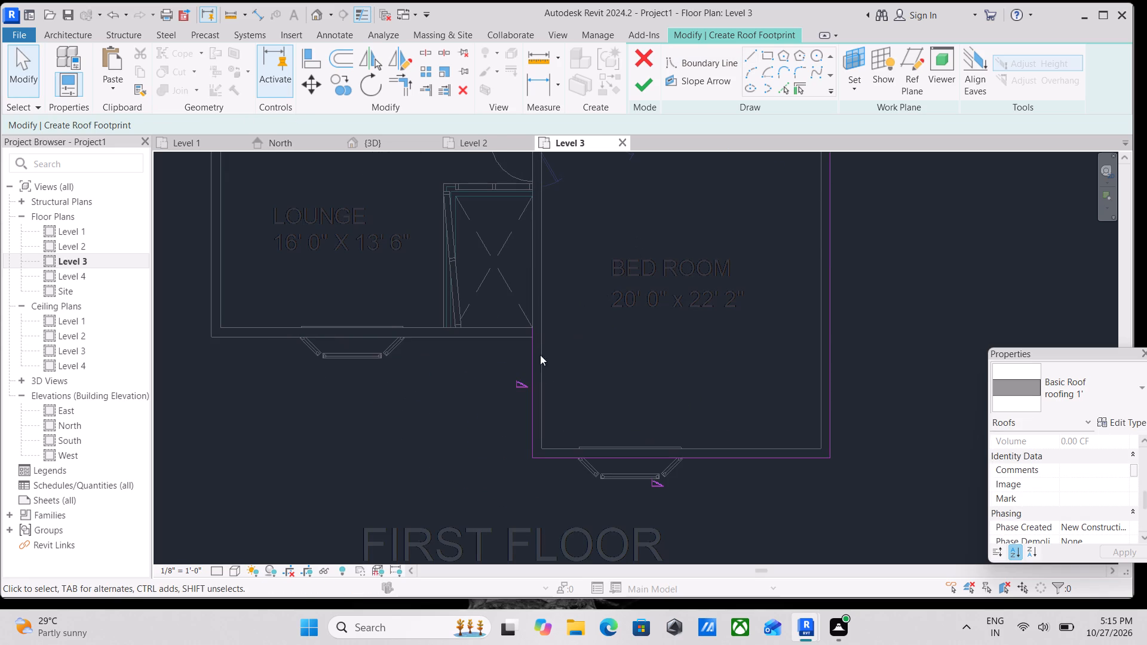
Shorten the bedroom's west boundary line to 8'-8" so it ends at the lounge wall's outer face.
left_click(533, 328)
scroll(533, 328, "up", 6)
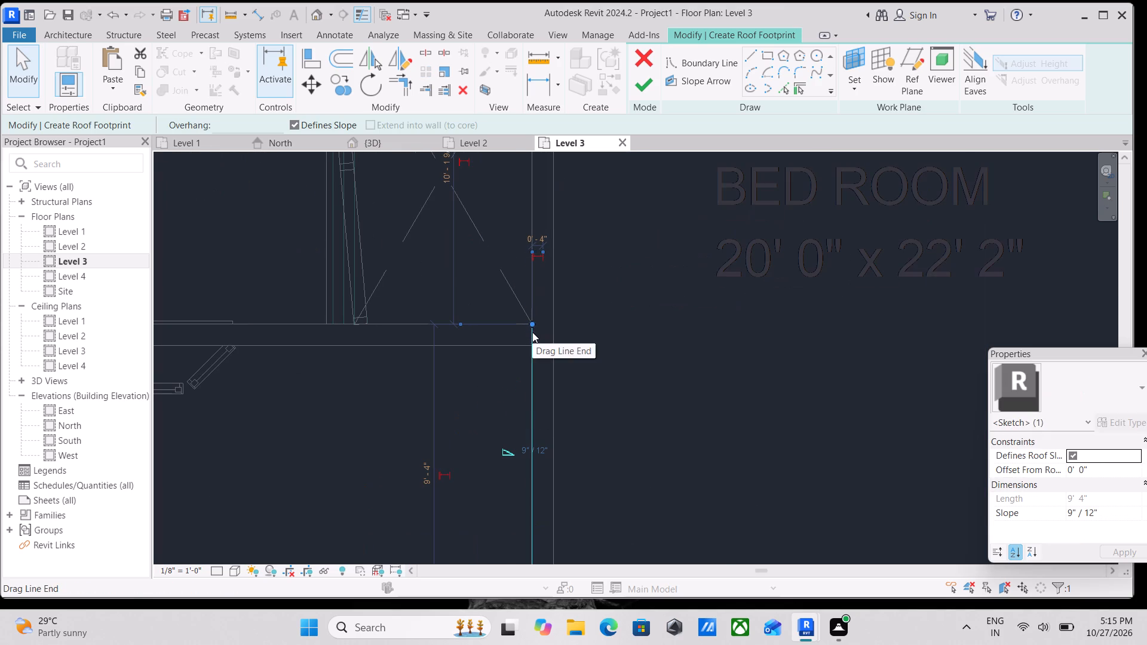
left_click_drag(532, 326, 535, 341)
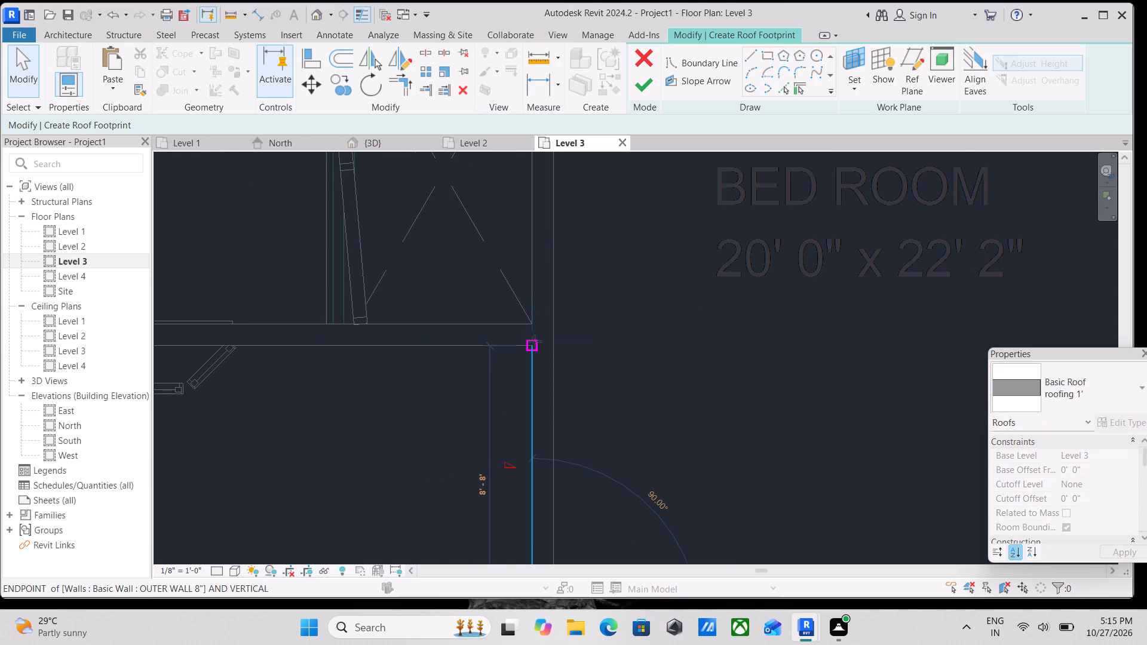
left_click_drag(535, 341, 534, 342)
Draw a boundary line about 23'-0" long along the lounge's south outer face to the building's southwest corner.
left_click(752, 56)
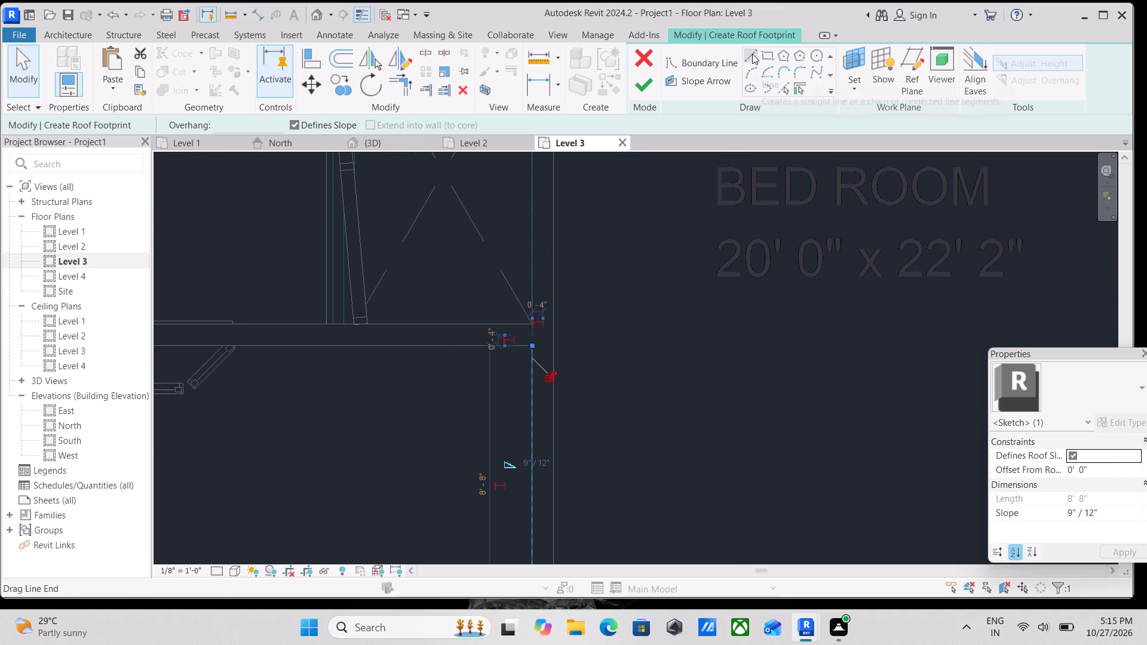
left_click(535, 343)
scroll(373, 356, "down", 1)
middle_click_drag(373, 356, 930, 379)
scroll(840, 397, "up", 1)
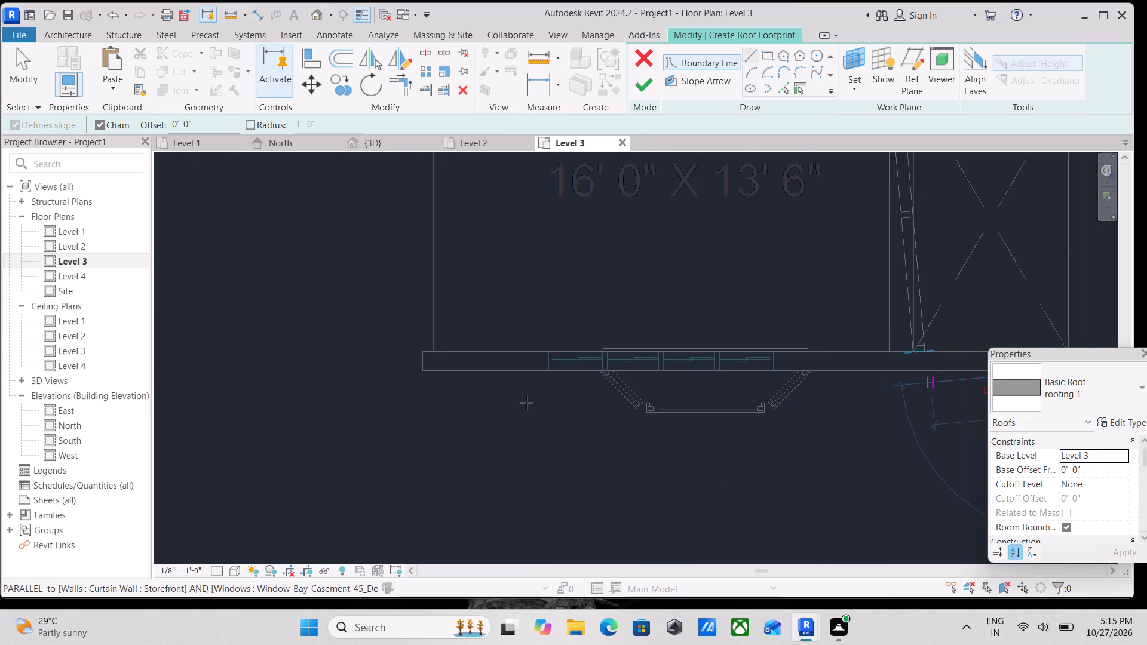
left_click(359, 370)
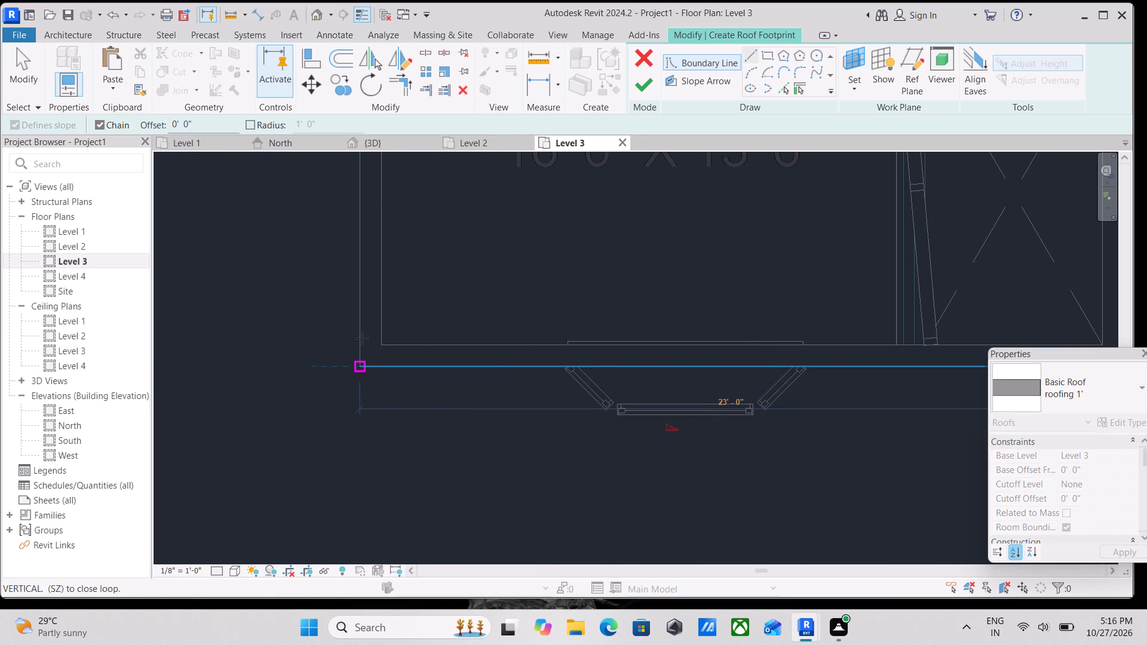
Close the roof boundary along the west exterior wall, ending at the northwest starting corner by the 5' wide balcony.
middle_click_drag(358, 310, 440, 609)
middle_click_drag(446, 287, 474, 423)
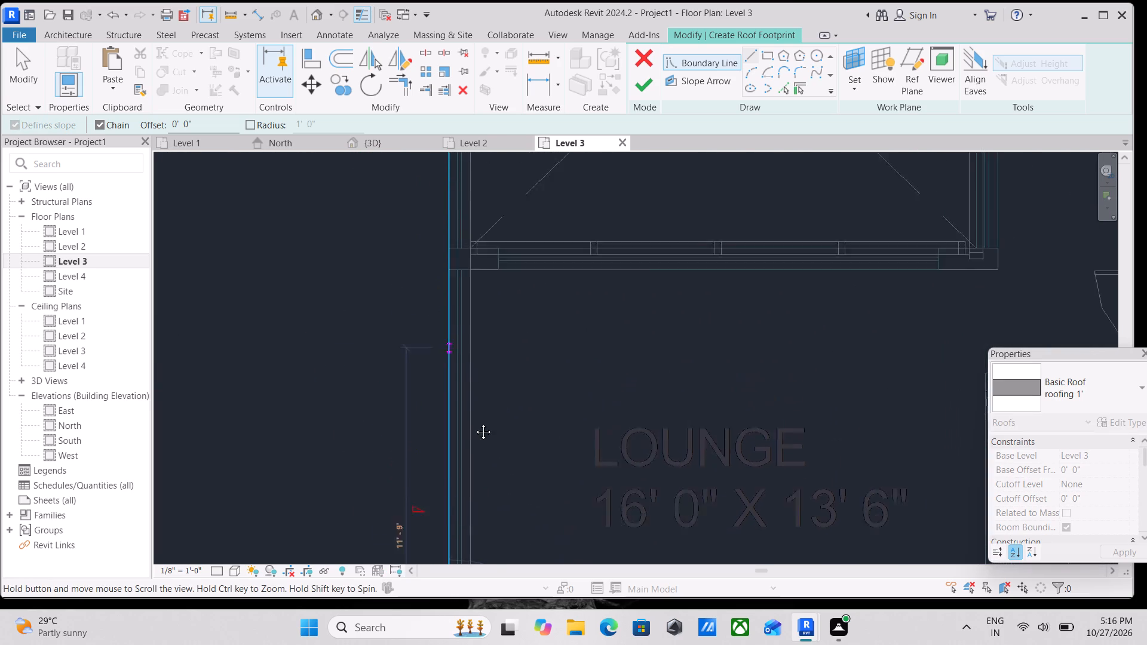
middle_click_drag(474, 423, 494, 502)
scroll(508, 256, "down", 3)
middle_click_drag(508, 256, 509, 484)
scroll(509, 484, "up", 1)
middle_click_drag(472, 173, 488, 225)
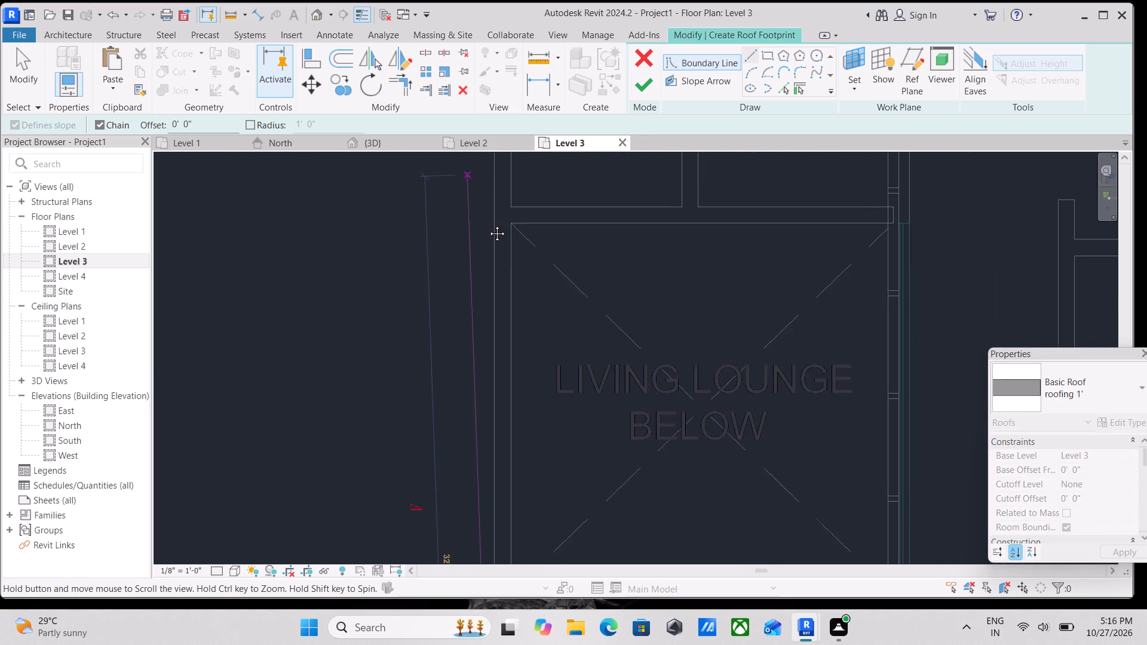
middle_click_drag(488, 225, 506, 488)
scroll(542, 207, "down", 3)
middle_click_drag(542, 207, 526, 459)
scroll(529, 412, "up", 1)
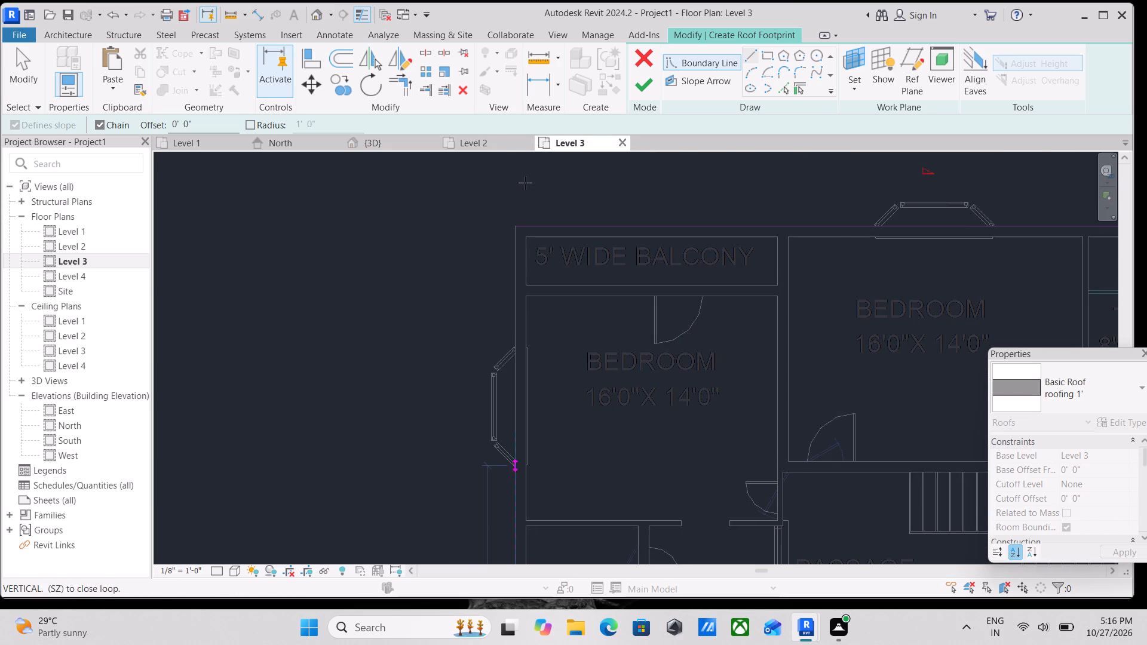
left_click(513, 196)
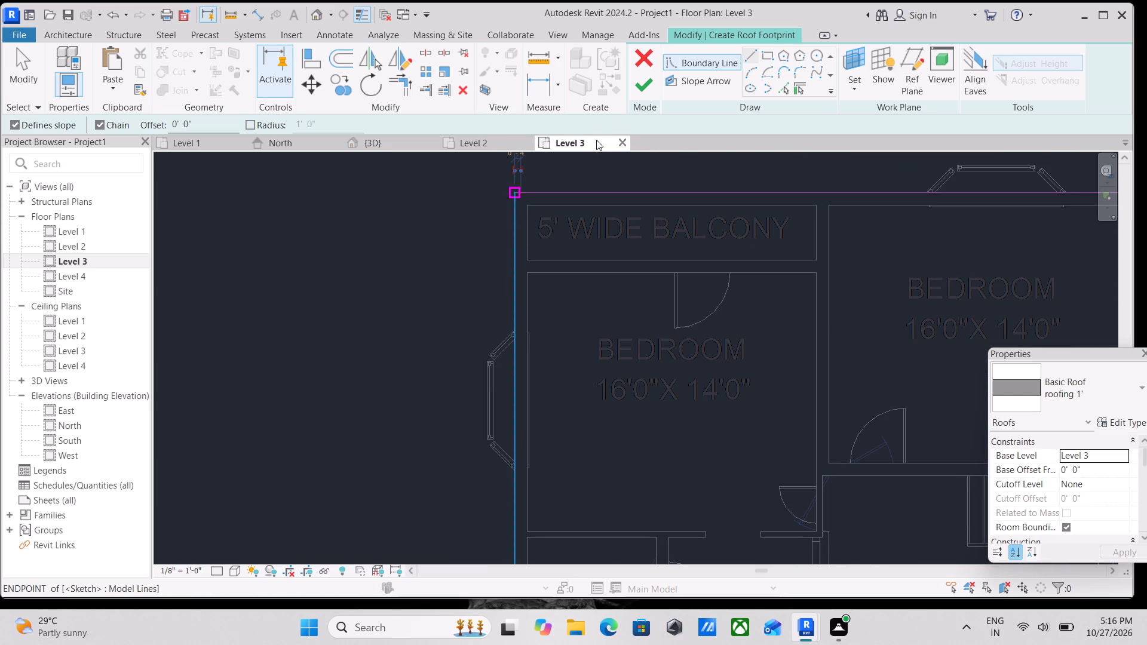
Finish the footprint sketch to create the "roofing 1'" roof on Level 3.
left_click(649, 85)
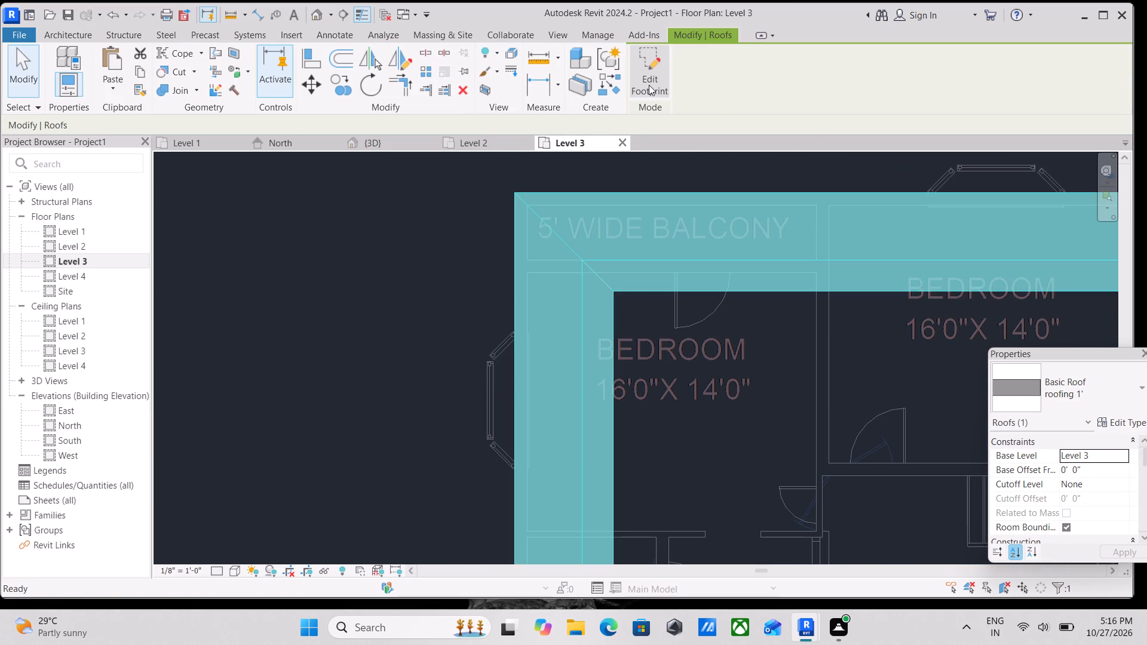
scroll(464, 139, "down", 5)
scroll(276, 130, "down", 2)
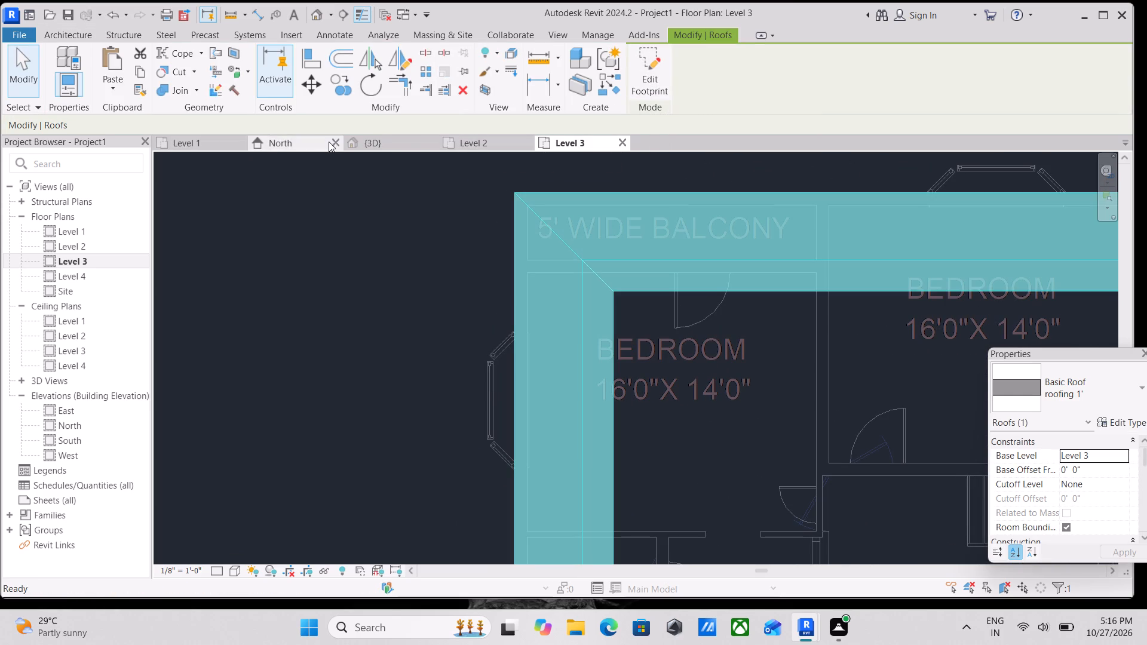
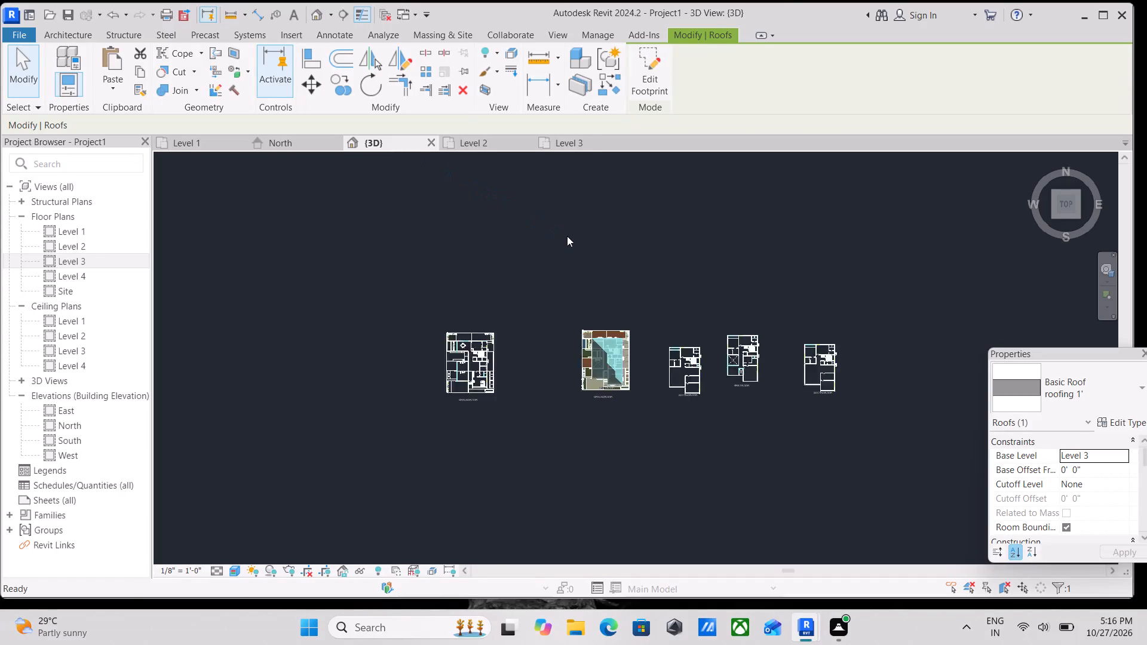
Examine the finished roof in 3D from the southwest, including the eaves above the walls and windows.
scroll(567, 236, "down", 1)
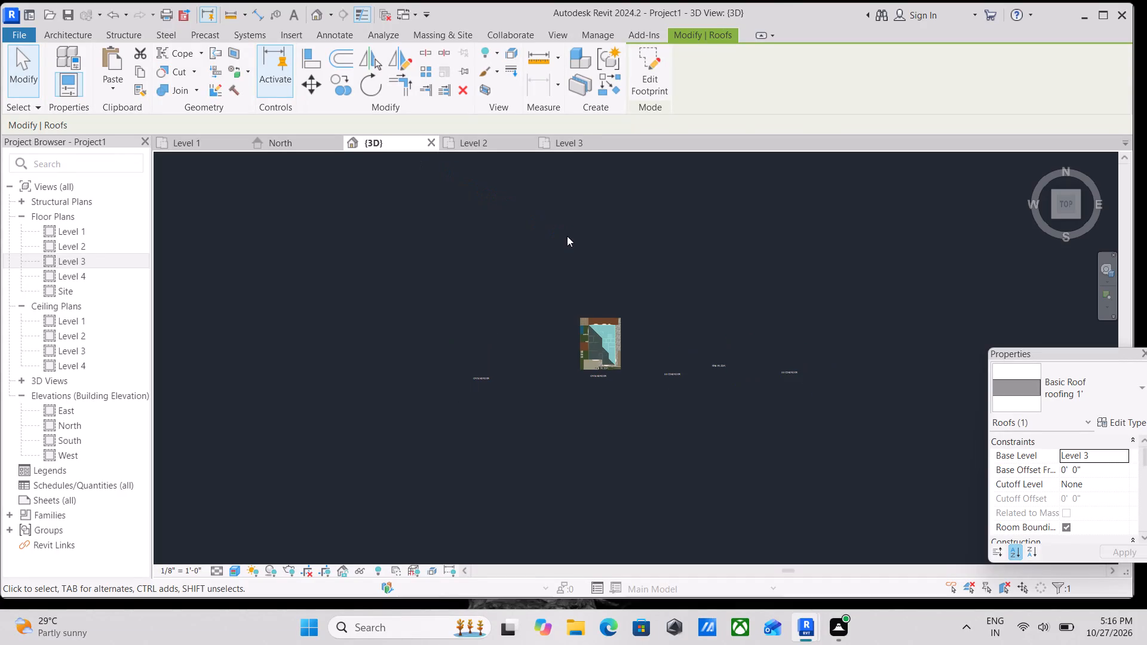
scroll(567, 236, "down", 1)
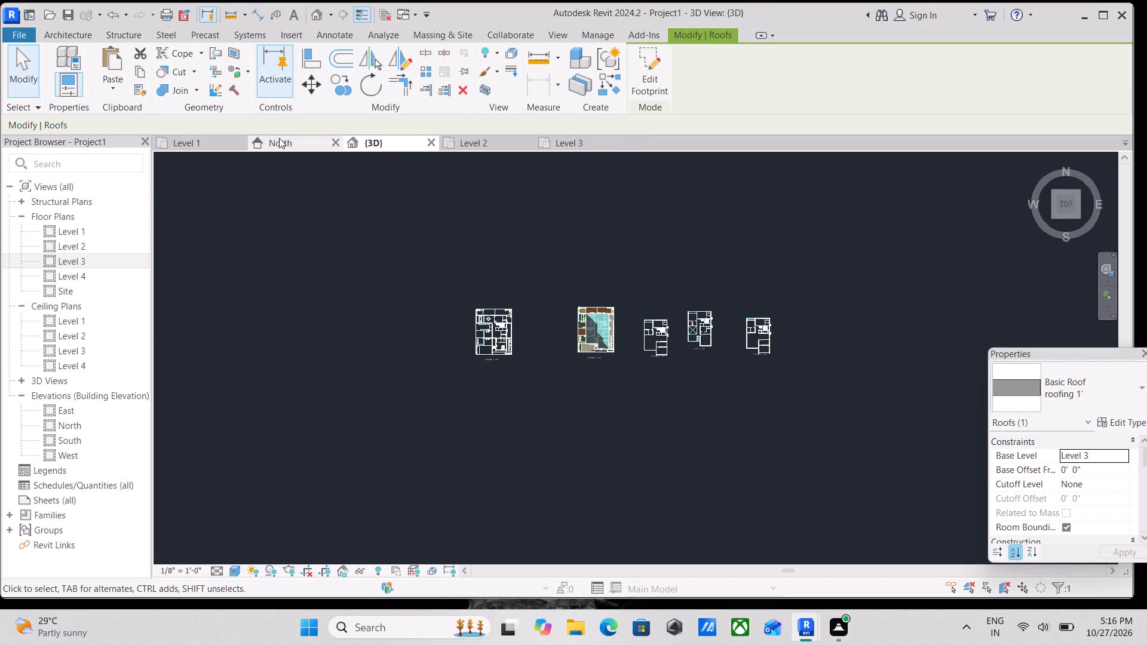
left_click(1056, 216)
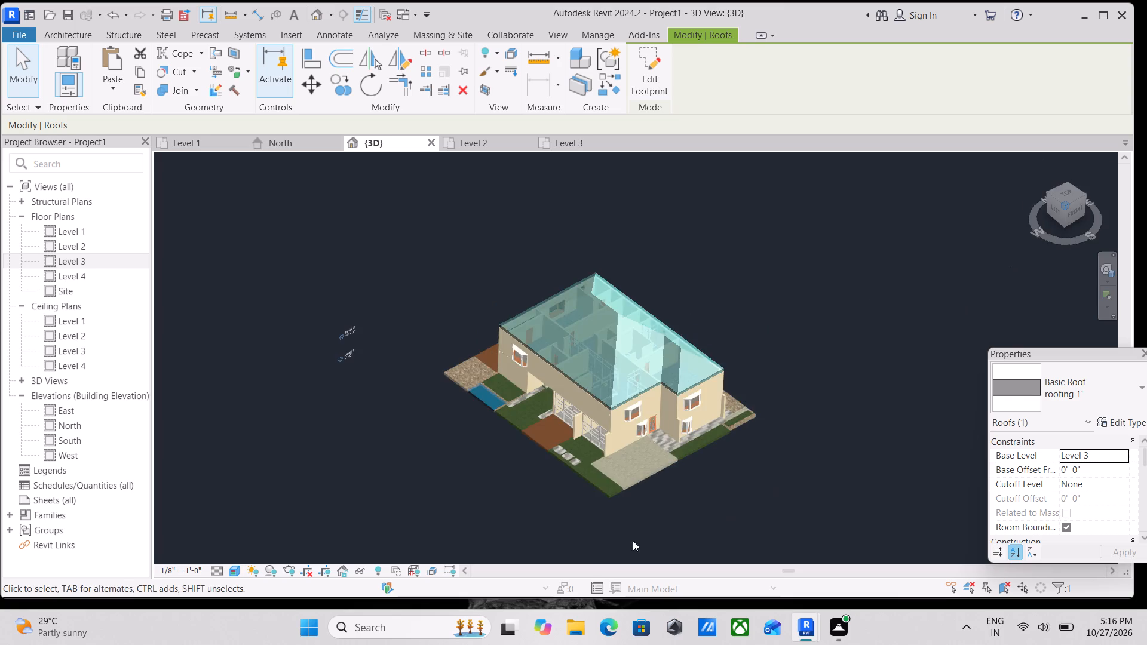
scroll(625, 525, "up", 2)
key("Escape")
middle_click_drag(721, 462, 716, 392)
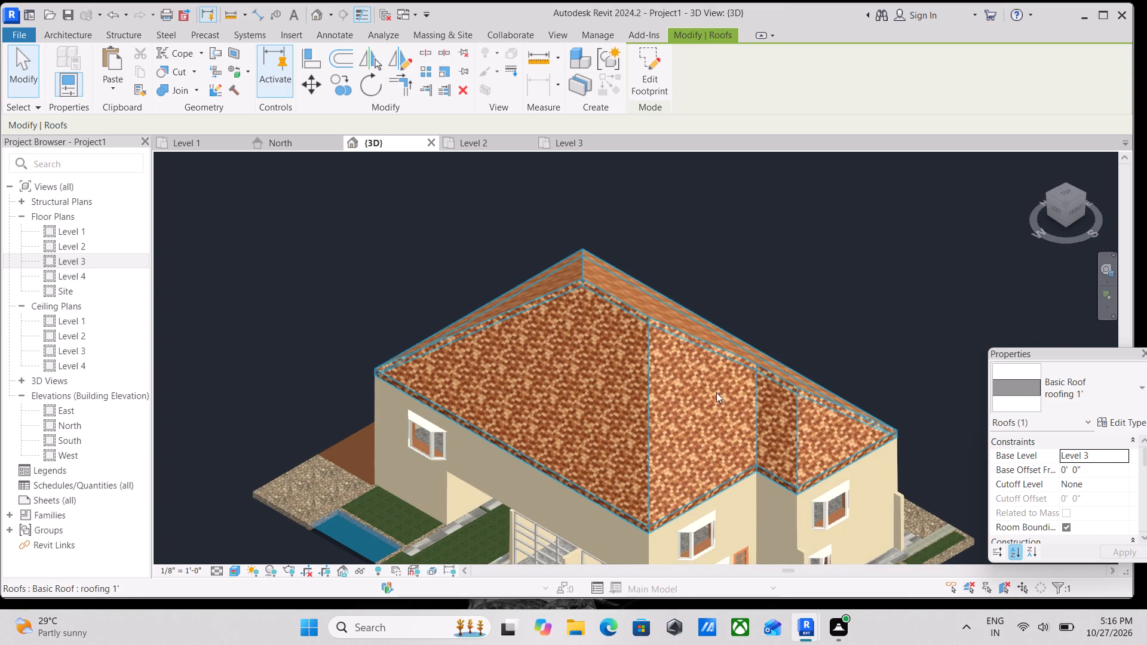
middle_click_drag(716, 392, 700, 275)
scroll(637, 320, "up", 3)
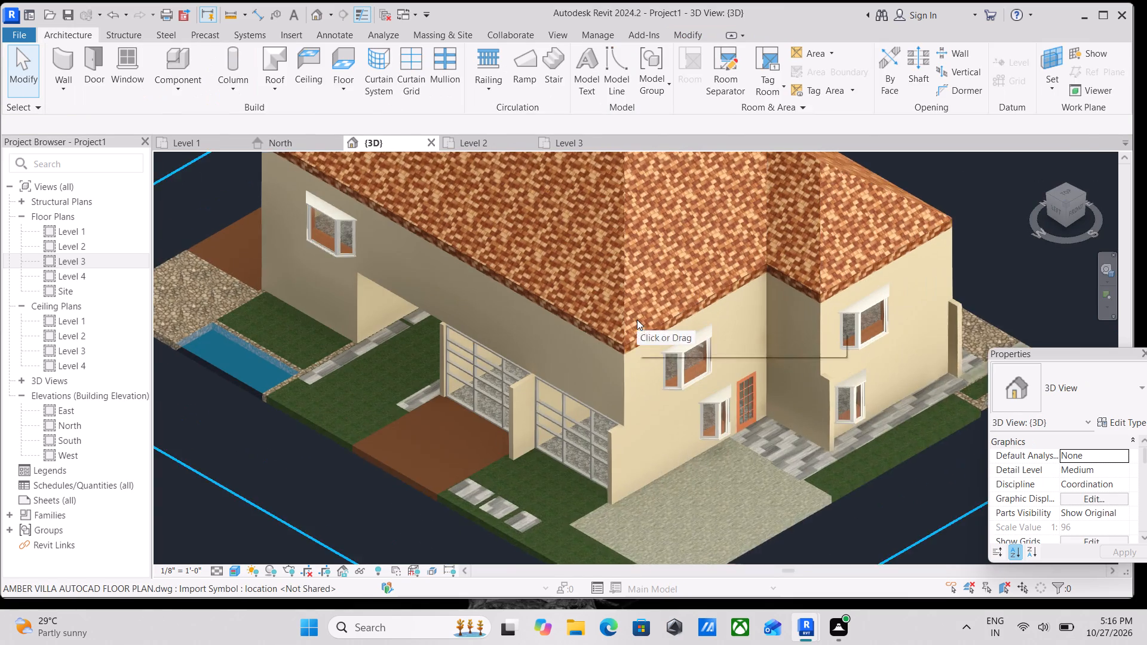
scroll(631, 344, "up", 4)
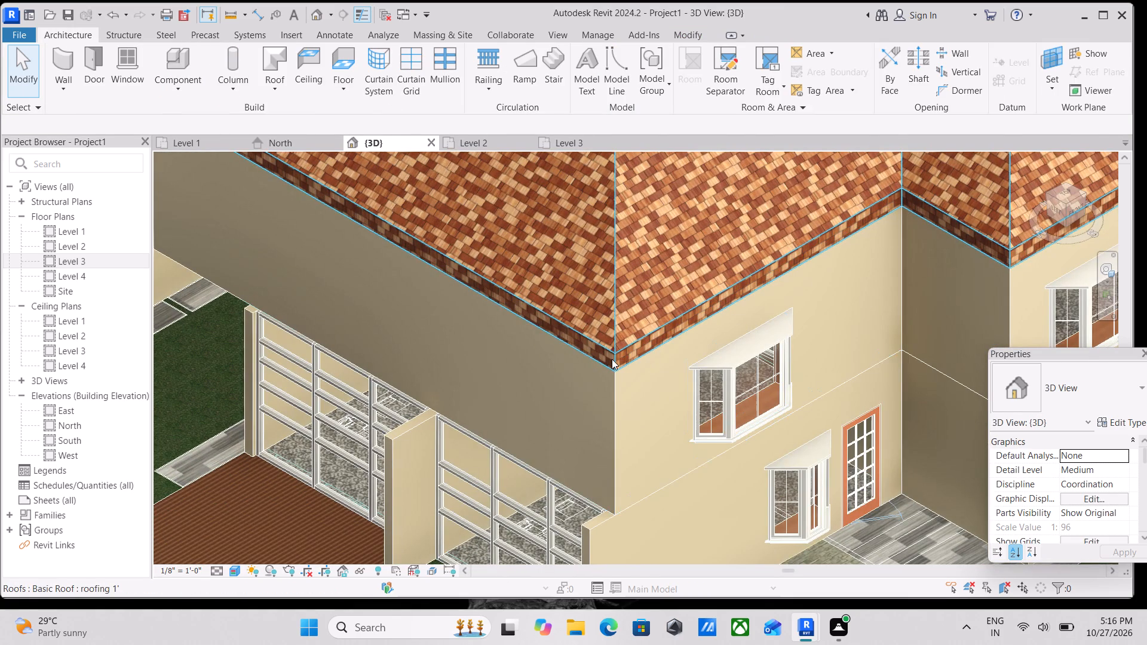
Select the roof and raise its main ridge slightly, steepening the east side to about 9 5/8" / 12".
left_click(613, 354)
scroll(613, 354, "down", 3)
middle_click_drag(613, 354, 617, 367)
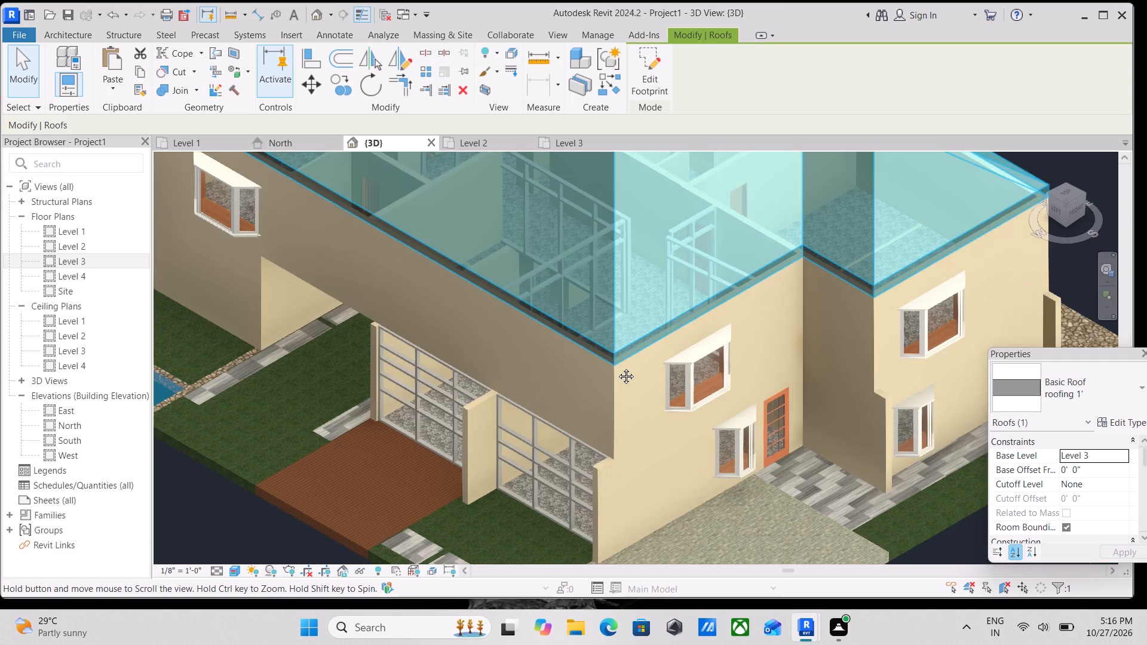
middle_click_drag(617, 367, 670, 439)
scroll(671, 385, "down", 3)
middle_click_drag(671, 385, 686, 417)
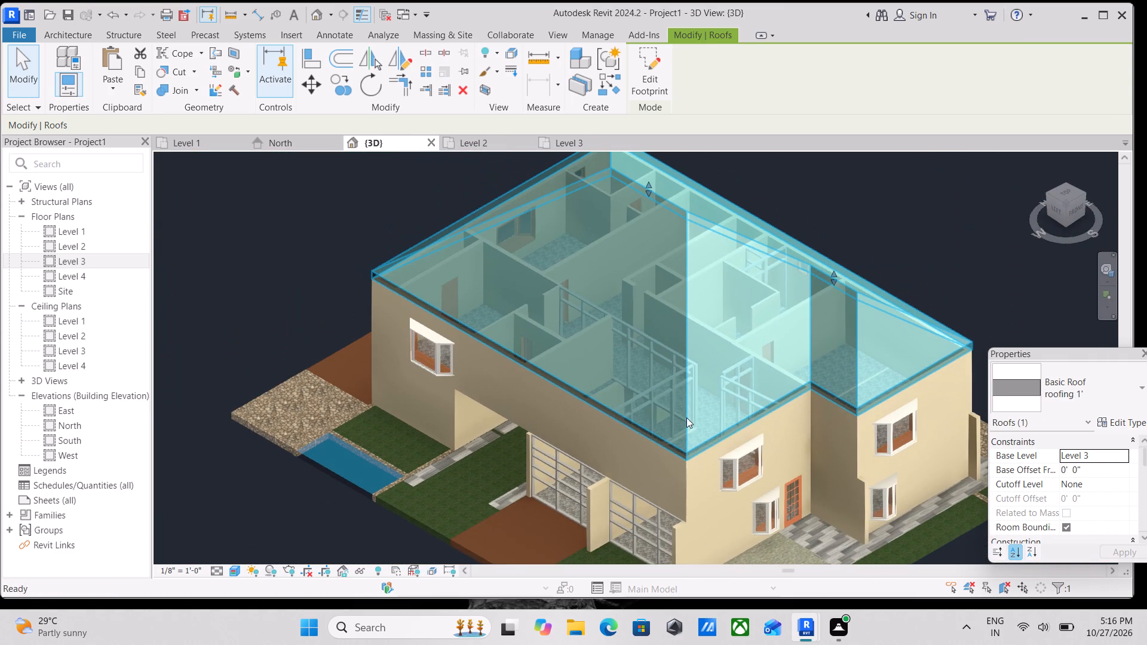
left_click(650, 185)
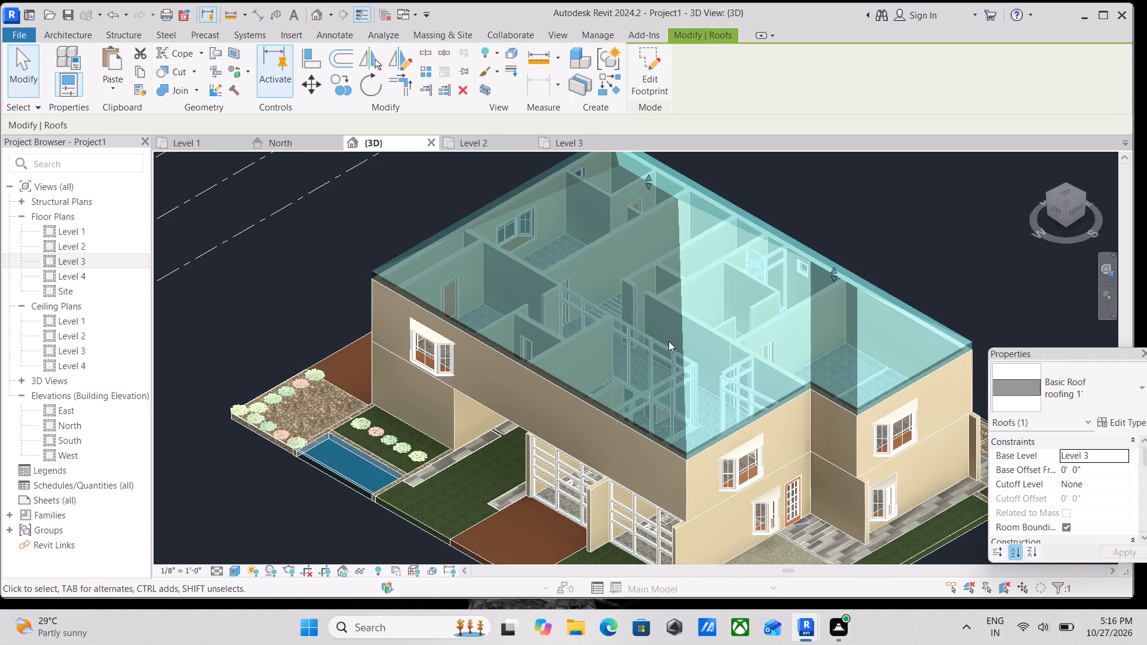
key("Escape")
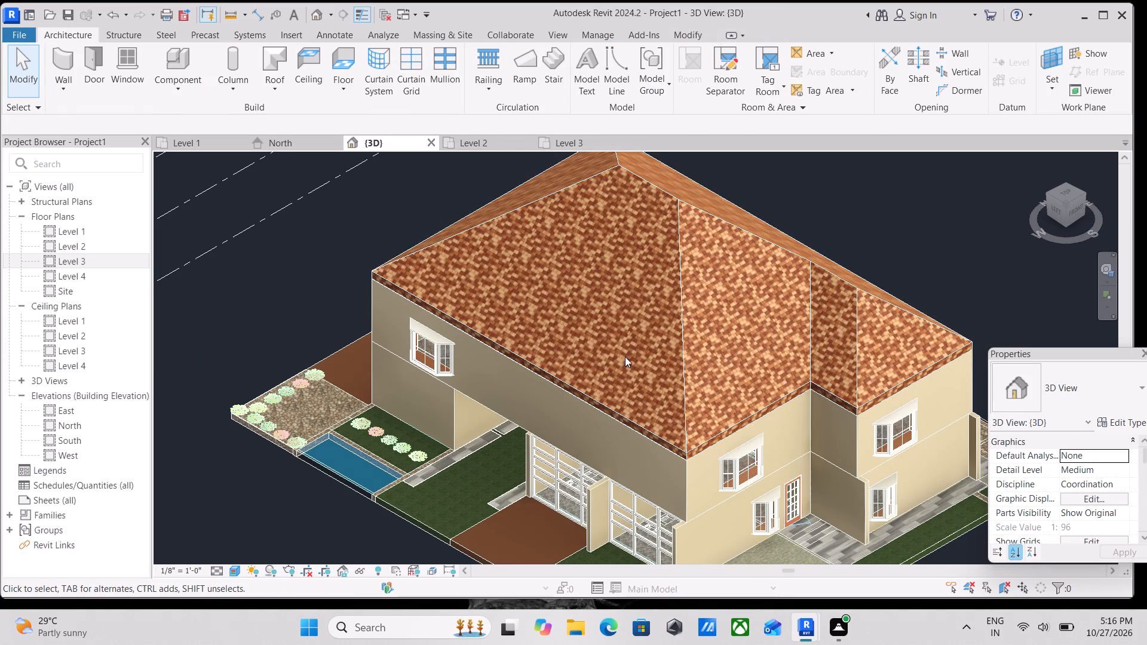
Examine the roof edge along the west wall up to the house's northwest corner.
scroll(597, 366, "up", 3)
scroll(538, 384, "up", 3)
scroll(369, 368, "up", 2)
scroll(400, 326, "down", 3)
middle_click_drag(400, 326, 562, 330)
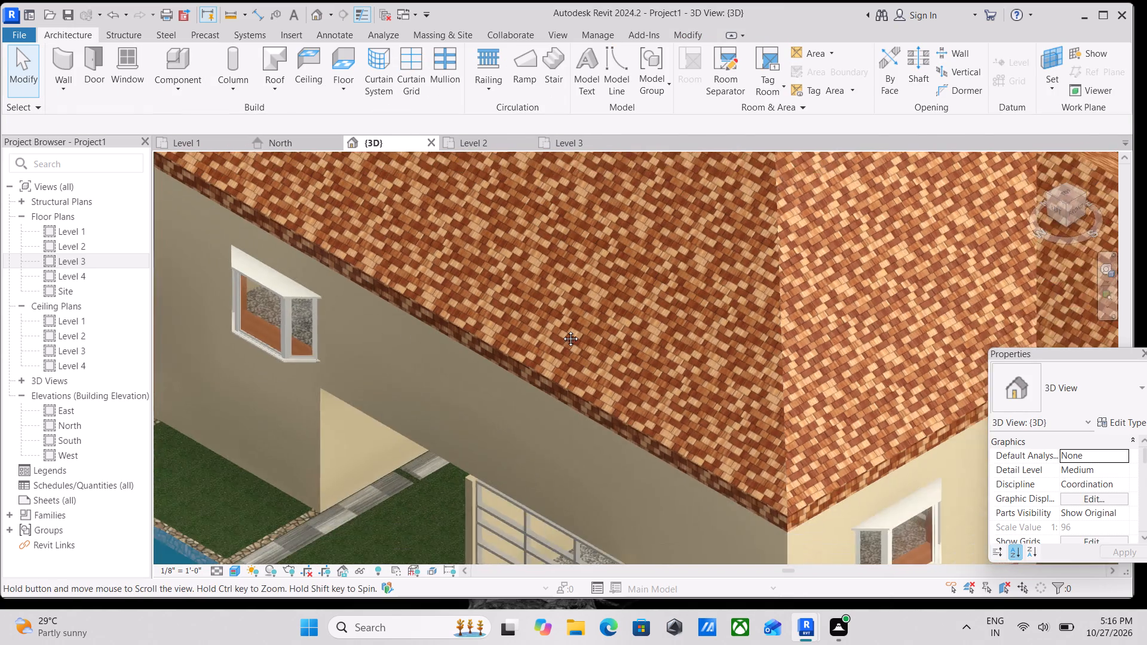
middle_click_drag(562, 330, 760, 347)
scroll(760, 347, "up", 1)
scroll(649, 316, "down", 2)
middle_click_drag(648, 314, 648, 338)
scroll(573, 239, "up", 6)
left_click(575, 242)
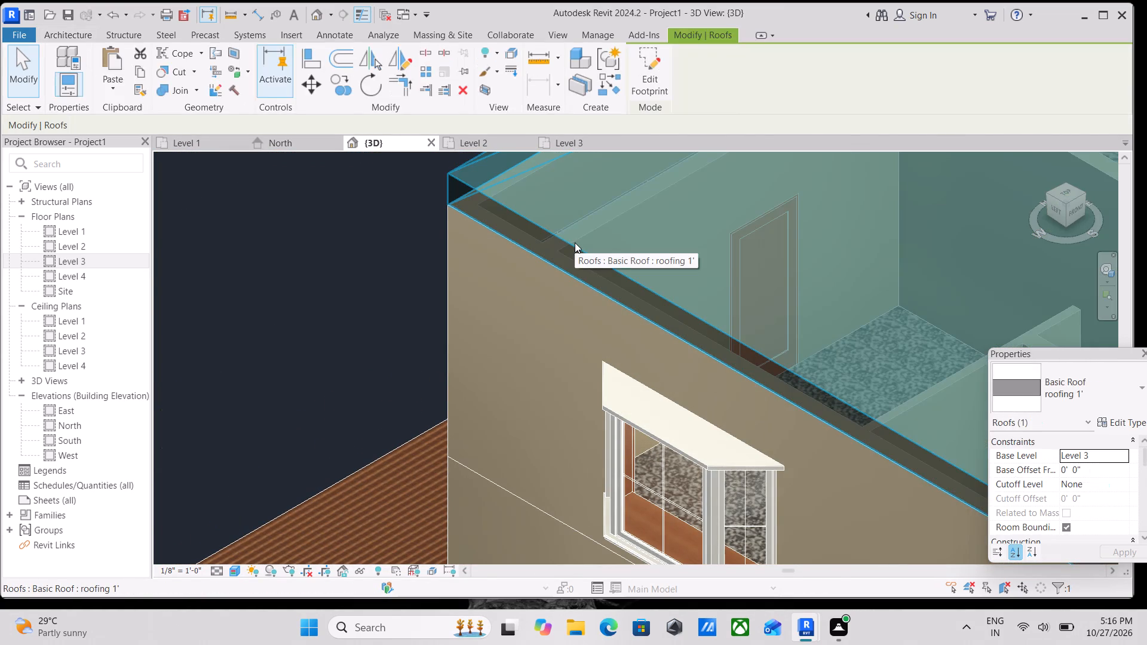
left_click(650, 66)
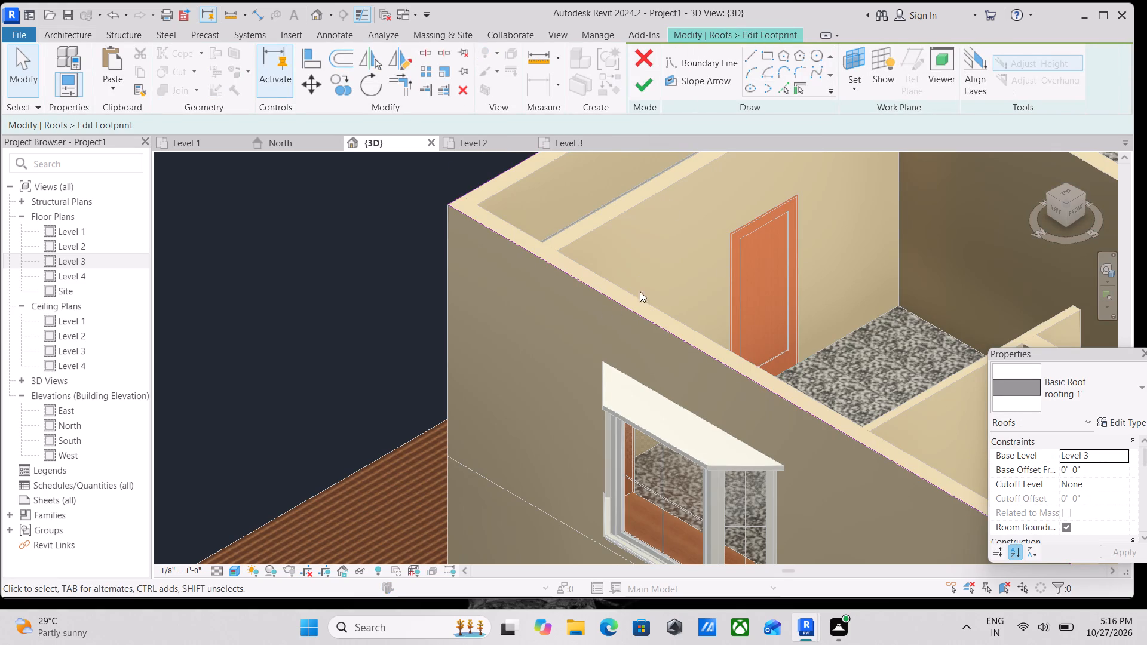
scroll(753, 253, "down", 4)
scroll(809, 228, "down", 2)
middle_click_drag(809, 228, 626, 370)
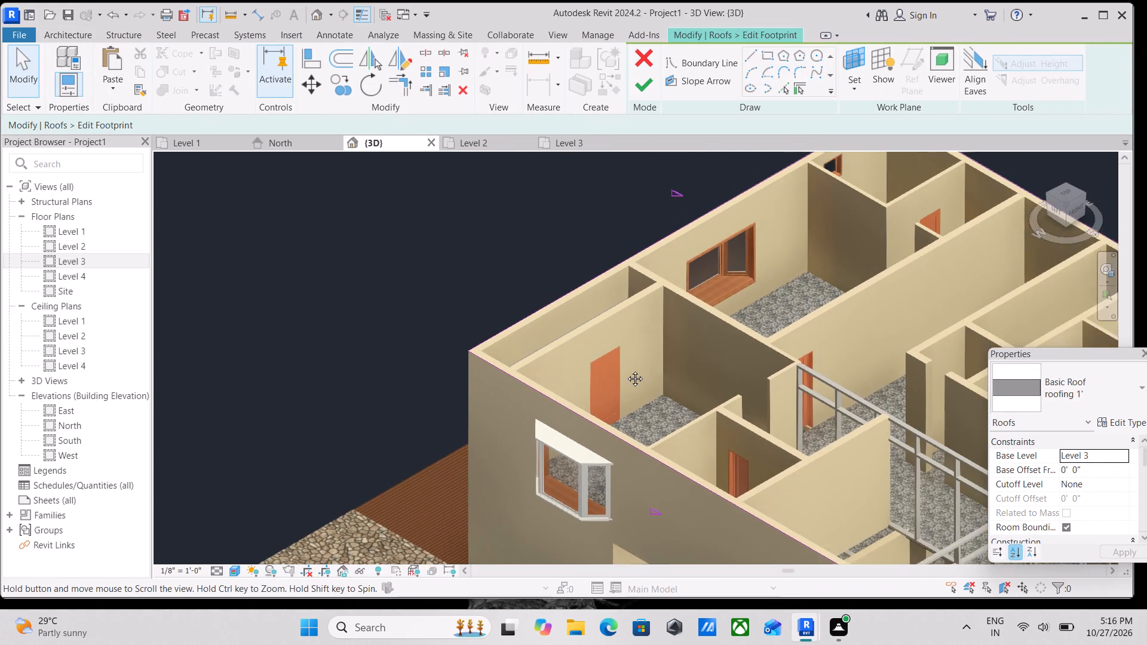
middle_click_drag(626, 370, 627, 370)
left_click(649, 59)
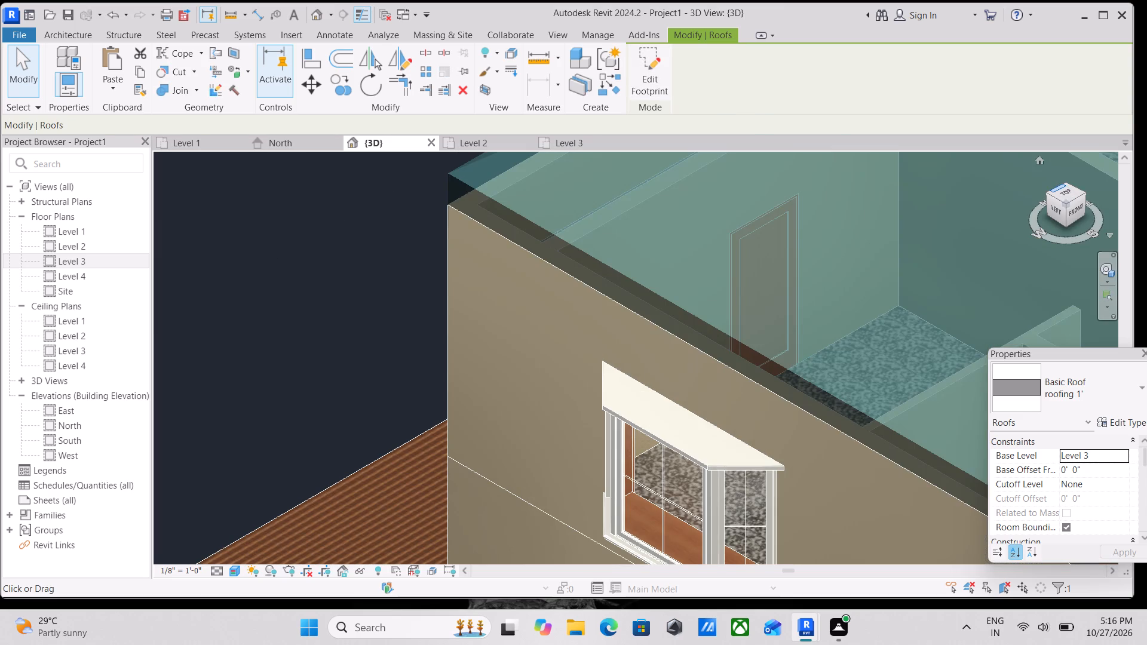
View the house from the top and open the "roofing 1'" roof's footprint sketch for editing.
left_click(1056, 188)
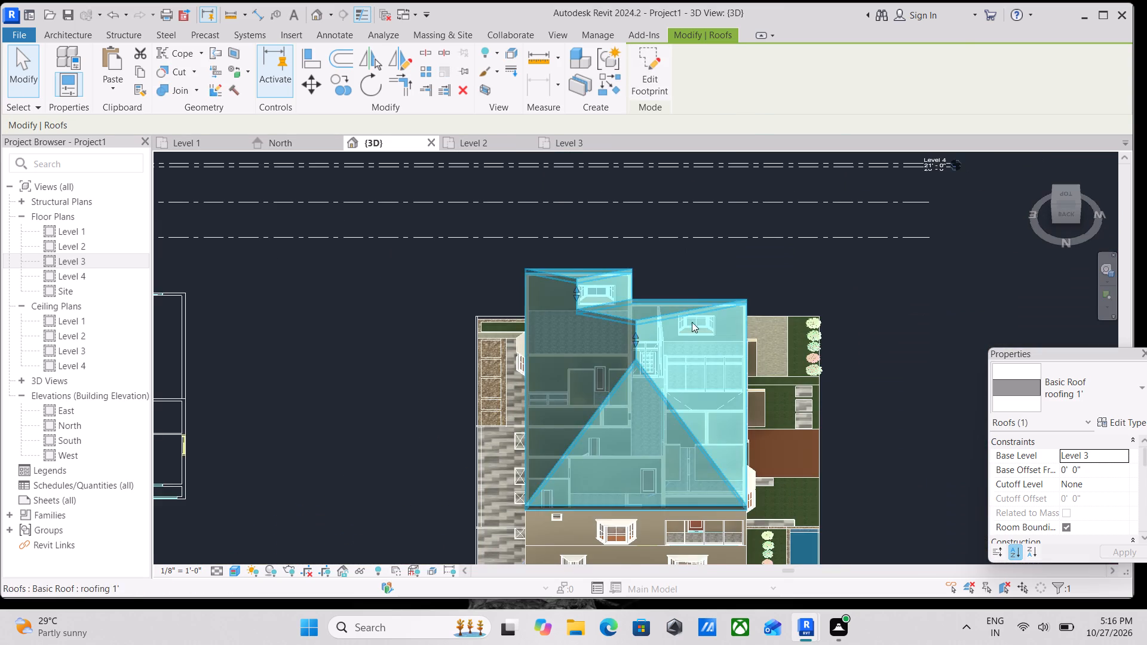
scroll(675, 328, "up", 2)
left_click(1067, 197)
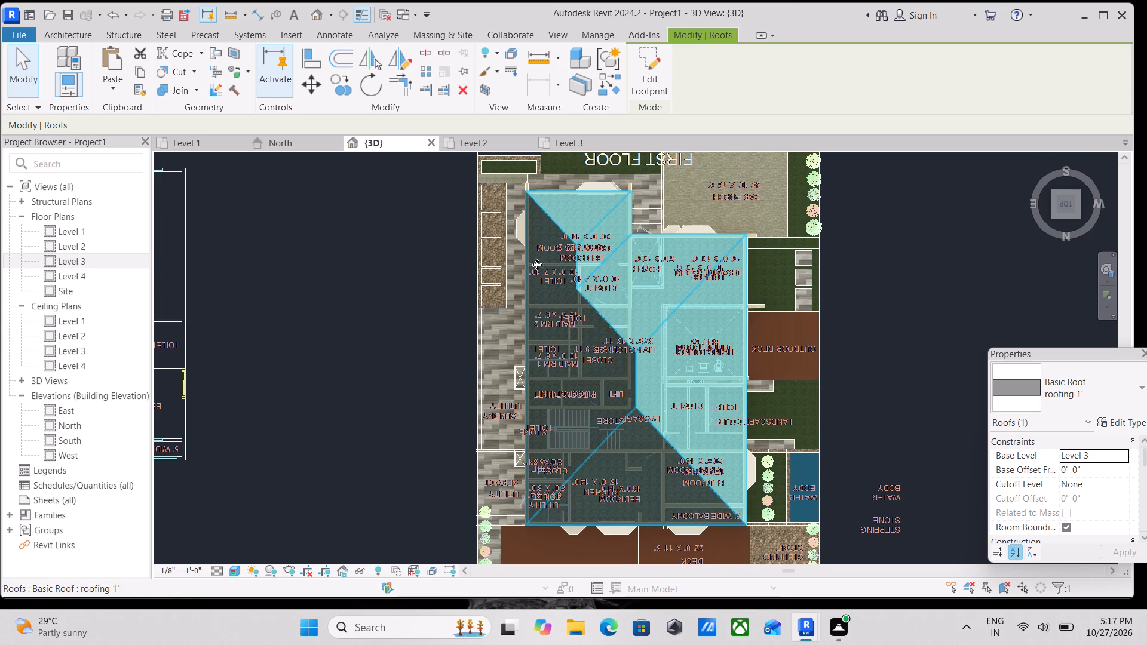
scroll(624, 219, "up", 4)
key("Escape")
scroll(628, 181, "up", 3)
key("Escape")
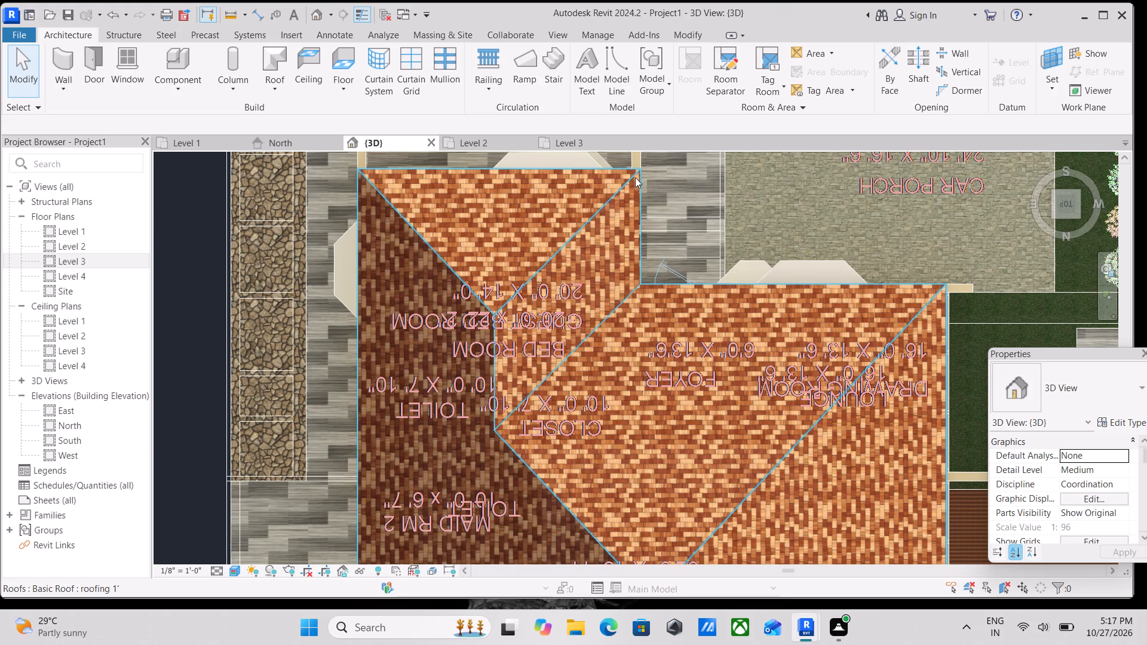
left_click(636, 176)
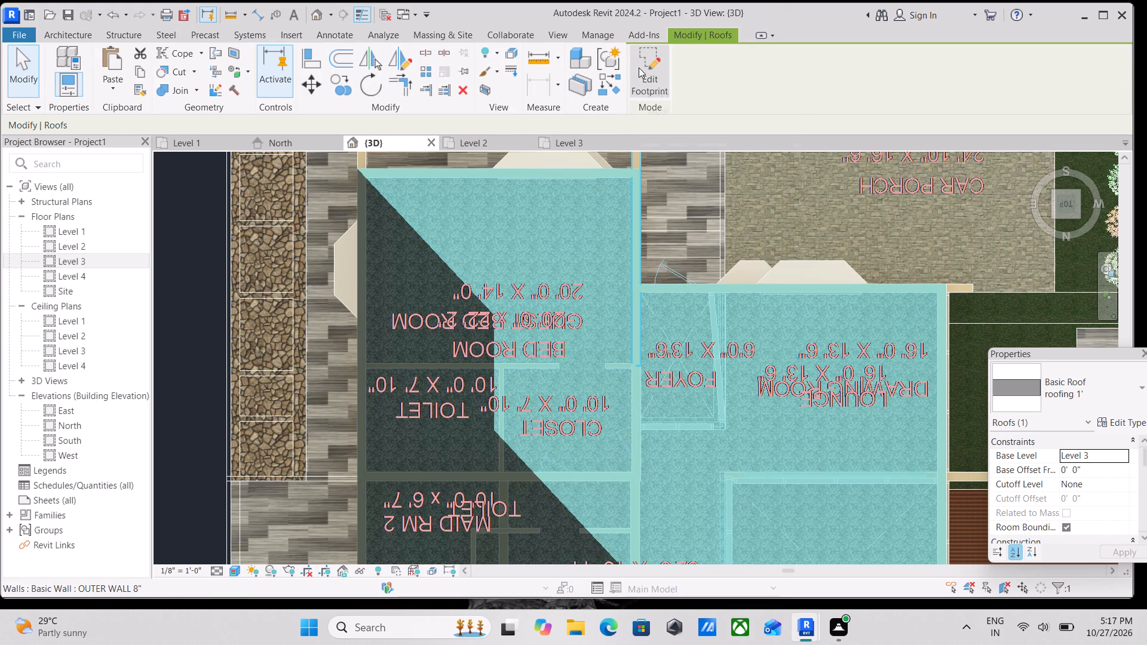
scroll(382, 207, "up", 3)
middle_click_drag(332, 199, 323, 239)
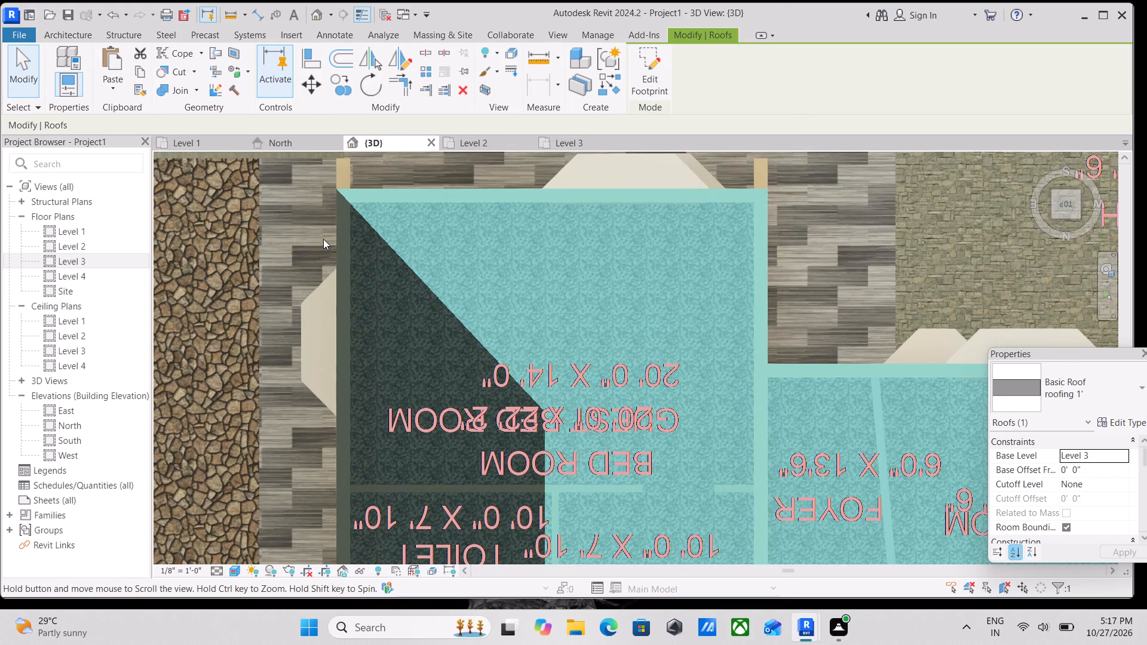
left_click(352, 209)
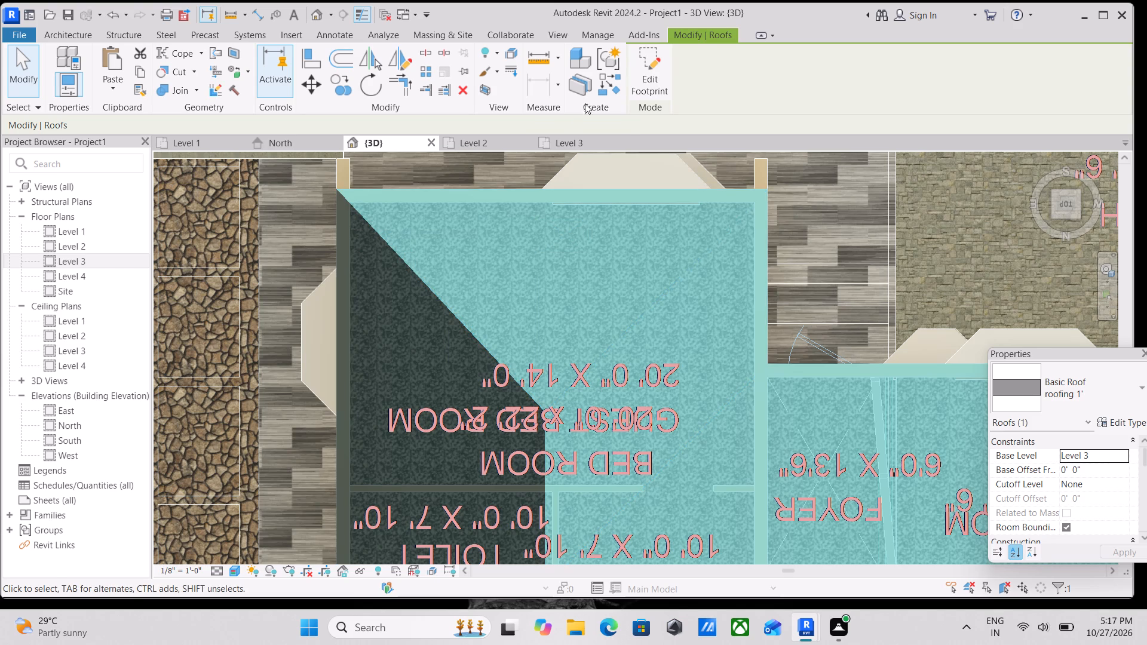
left_click(634, 62)
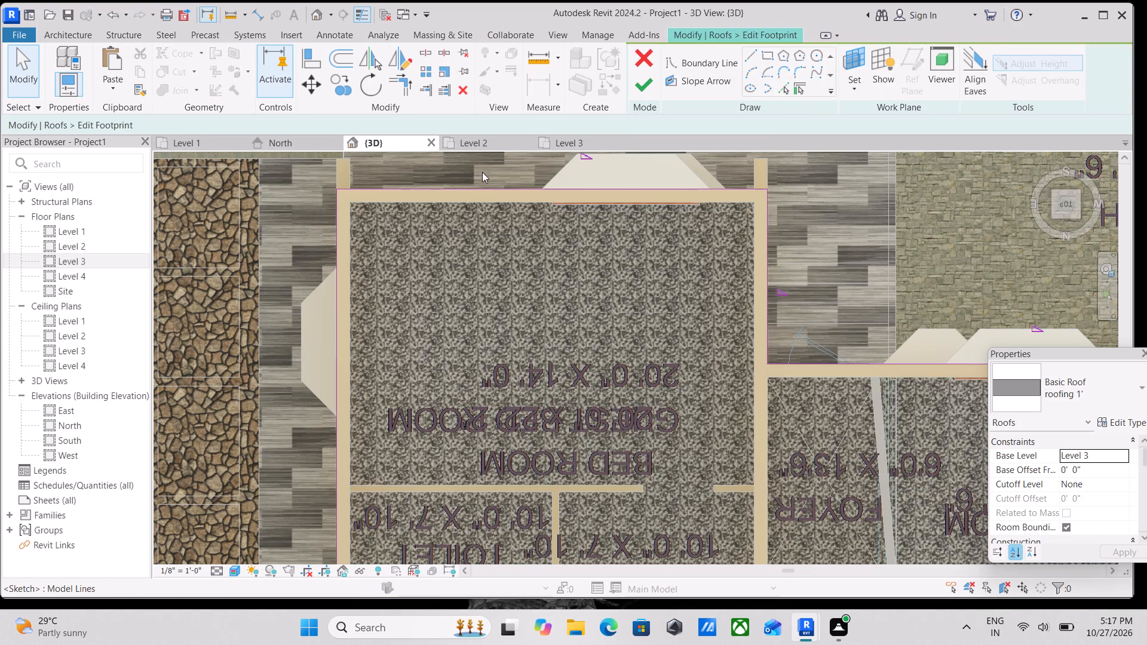
Move the roof boundary line along the southeast bedroom's south wall outward, past the wall face, to form an overhang.
scroll(577, 207, "up", 5)
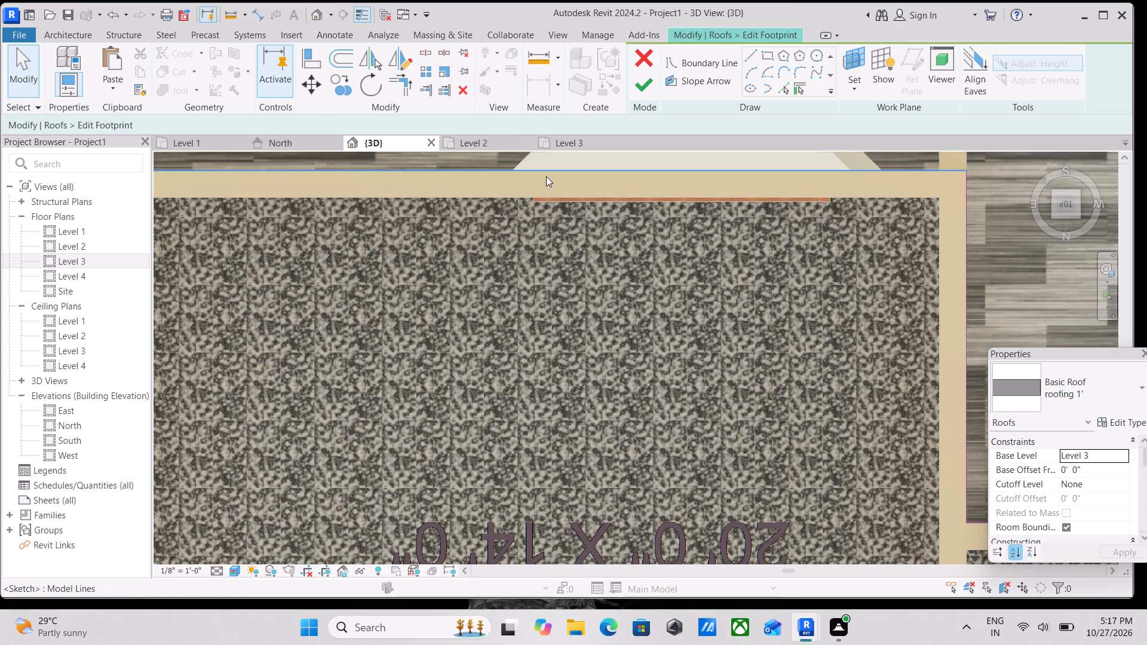
left_click(546, 174)
middle_click_drag(546, 174, 574, 266)
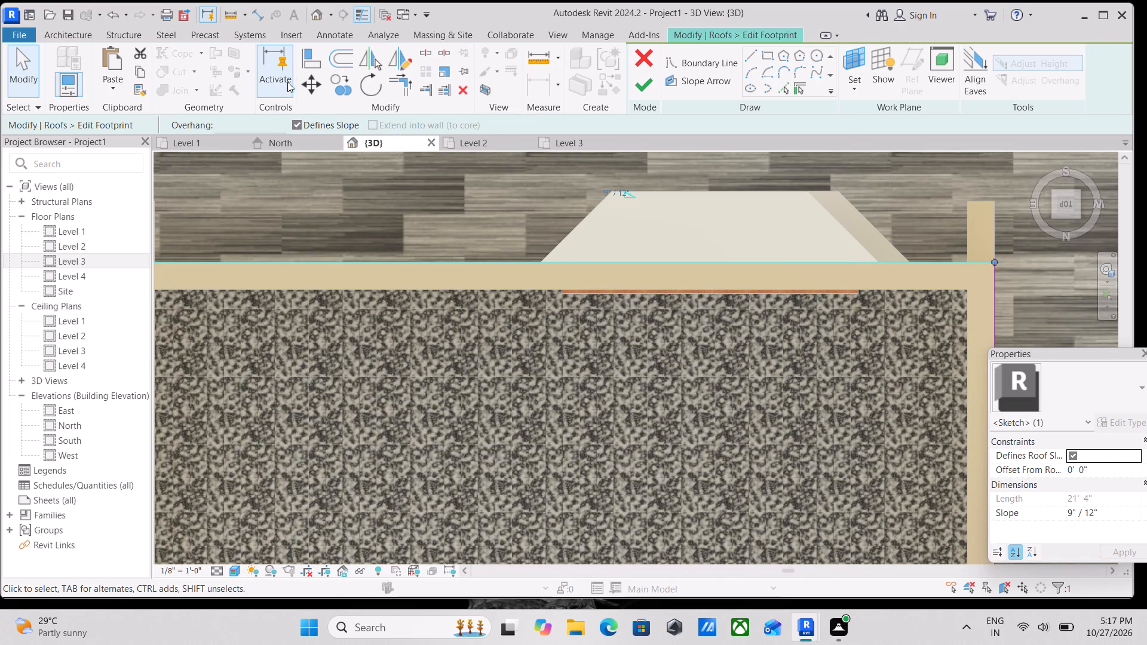
left_click(309, 79)
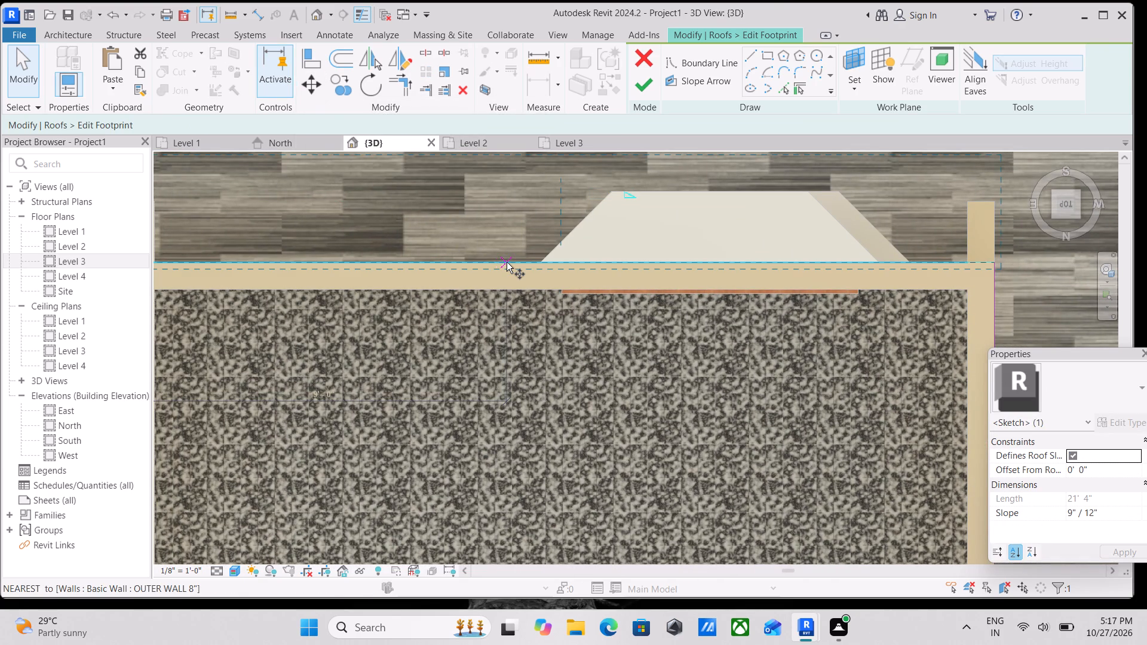
left_click(507, 261)
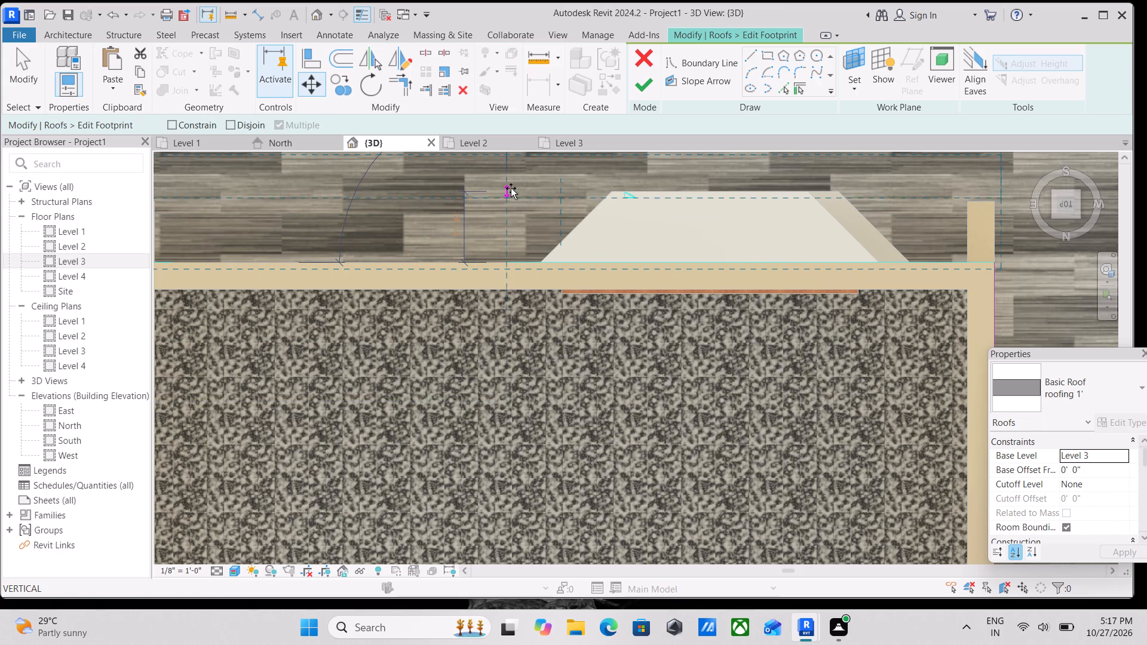
left_click(511, 187)
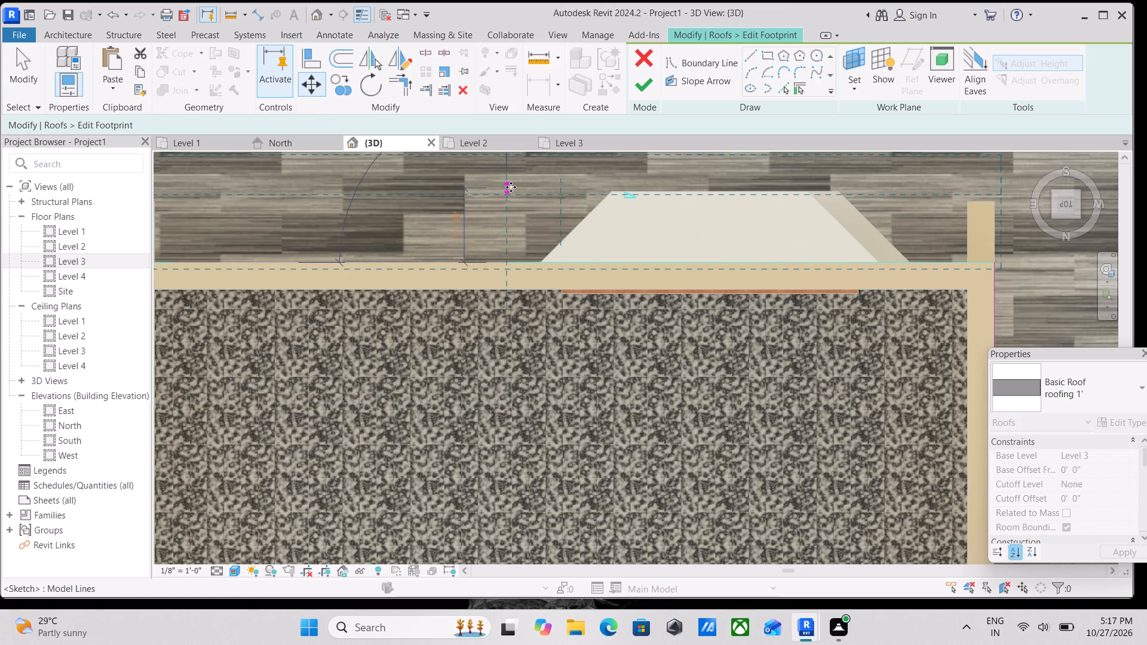
Move the roof's east boundary line outward 2'-10" from the exterior wall face to form the east overhang.
scroll(517, 226, "down", 5)
middle_click_drag(488, 263, 548, 171)
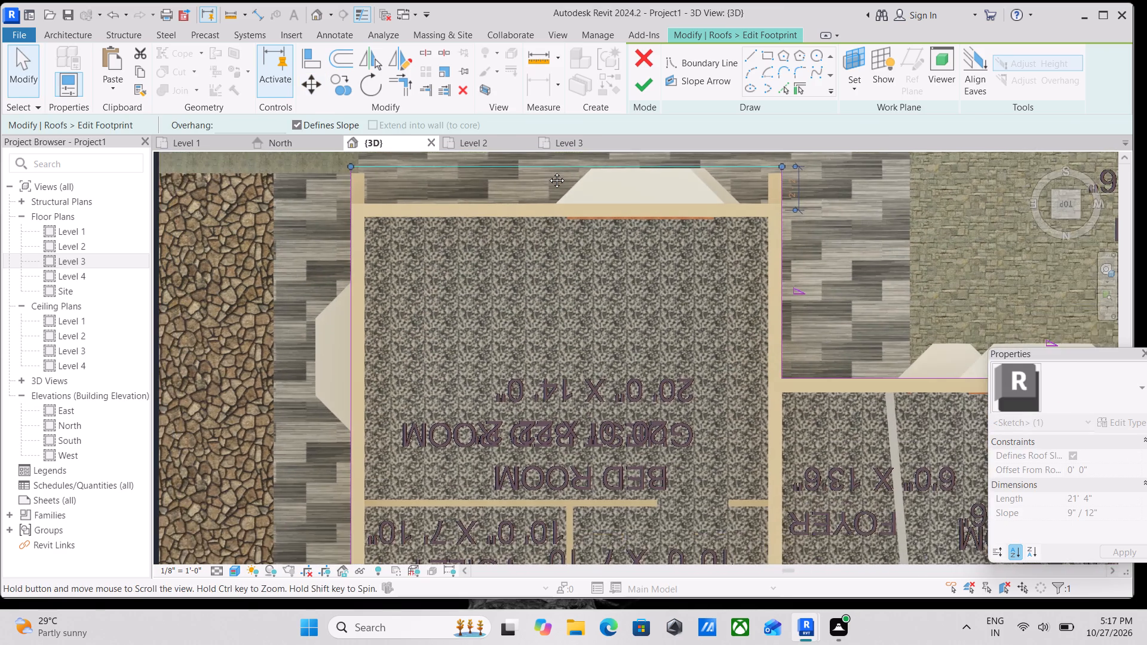
scroll(369, 269, "up", 1)
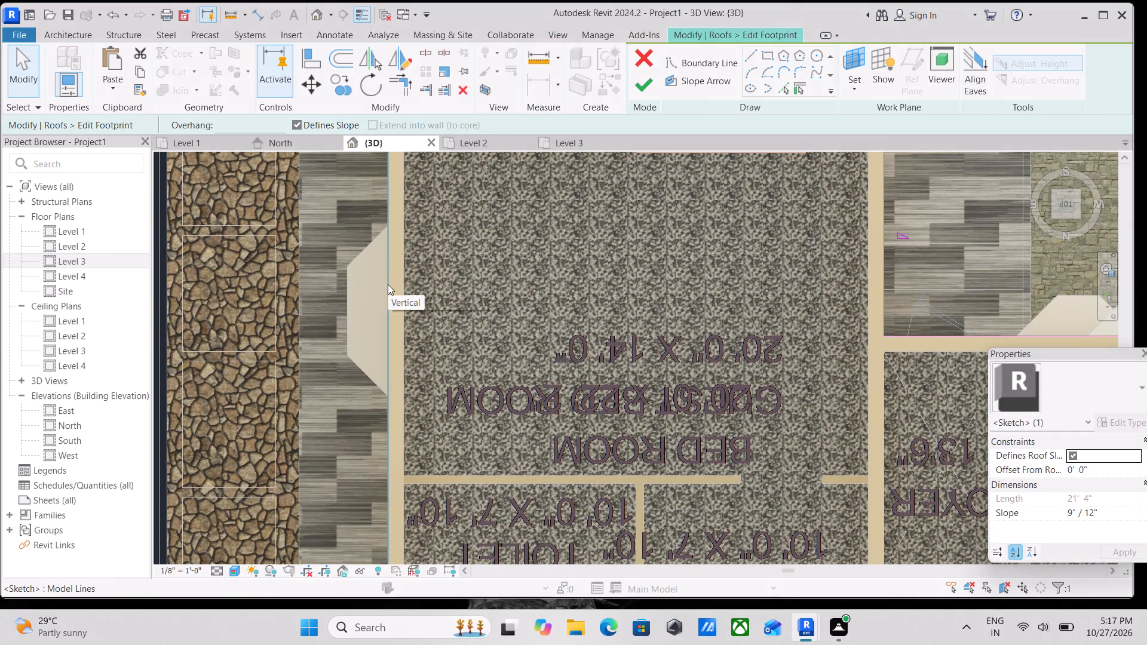
left_click(388, 284)
scroll(421, 275, "down", 1)
middle_click_drag(422, 271, 485, 186)
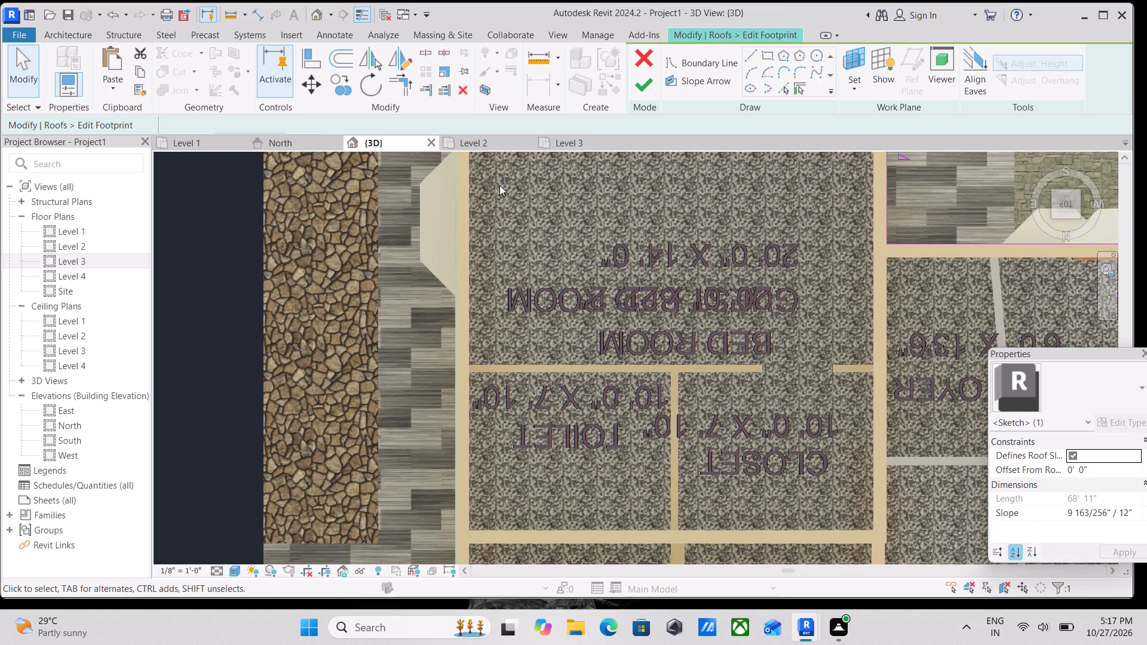
left_click(310, 91)
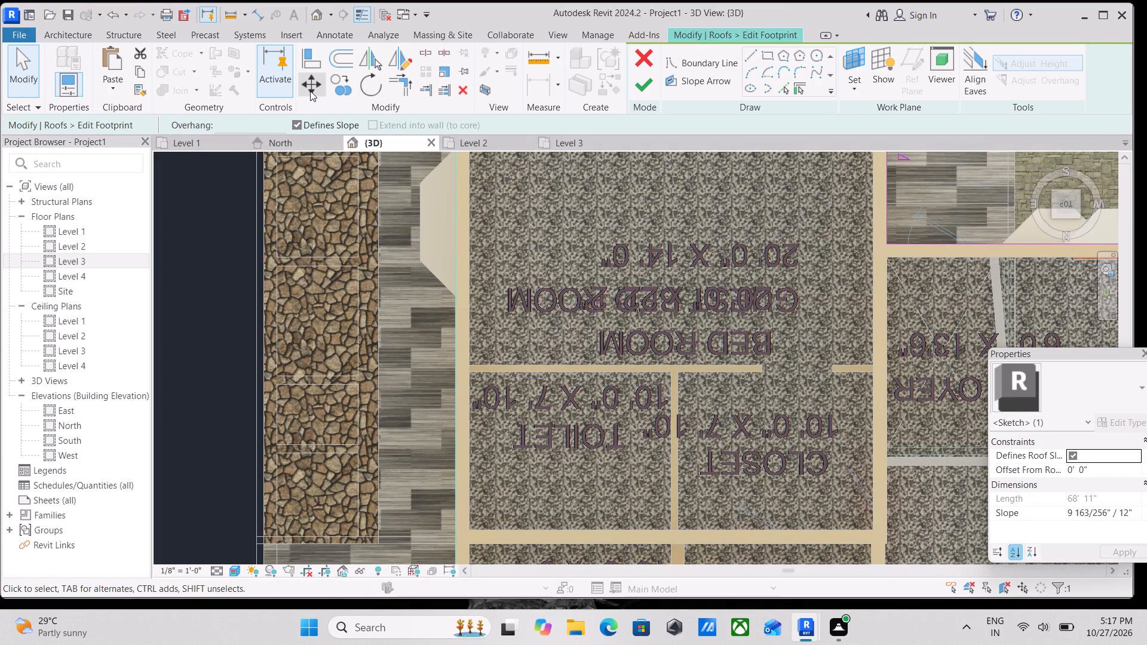
left_click(452, 301)
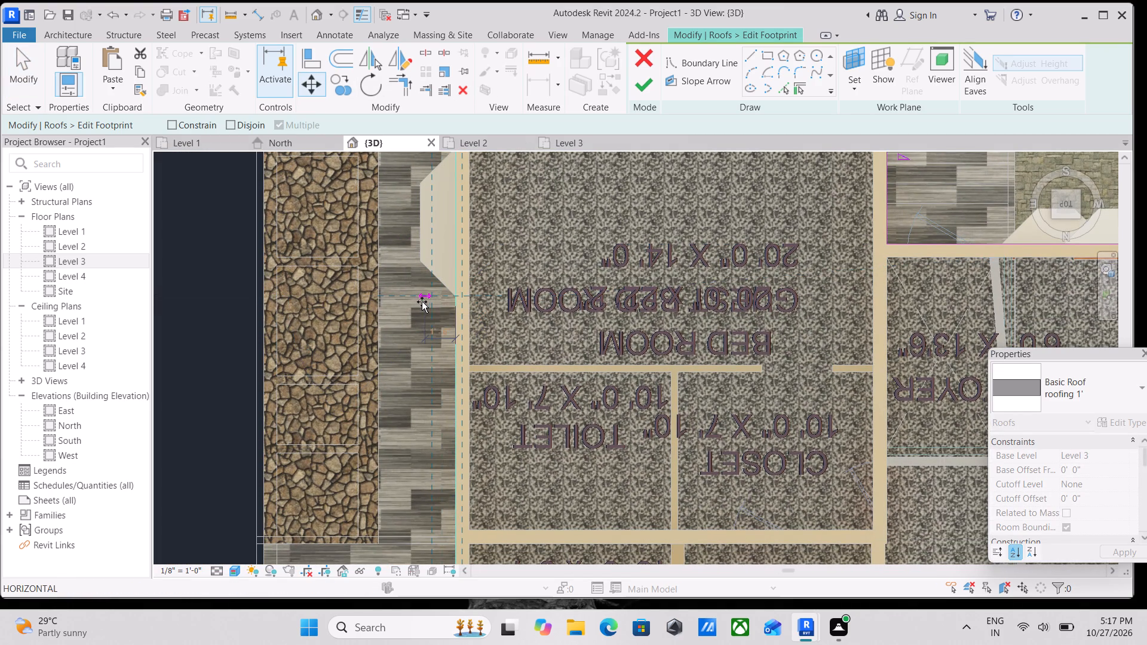
left_click(406, 296)
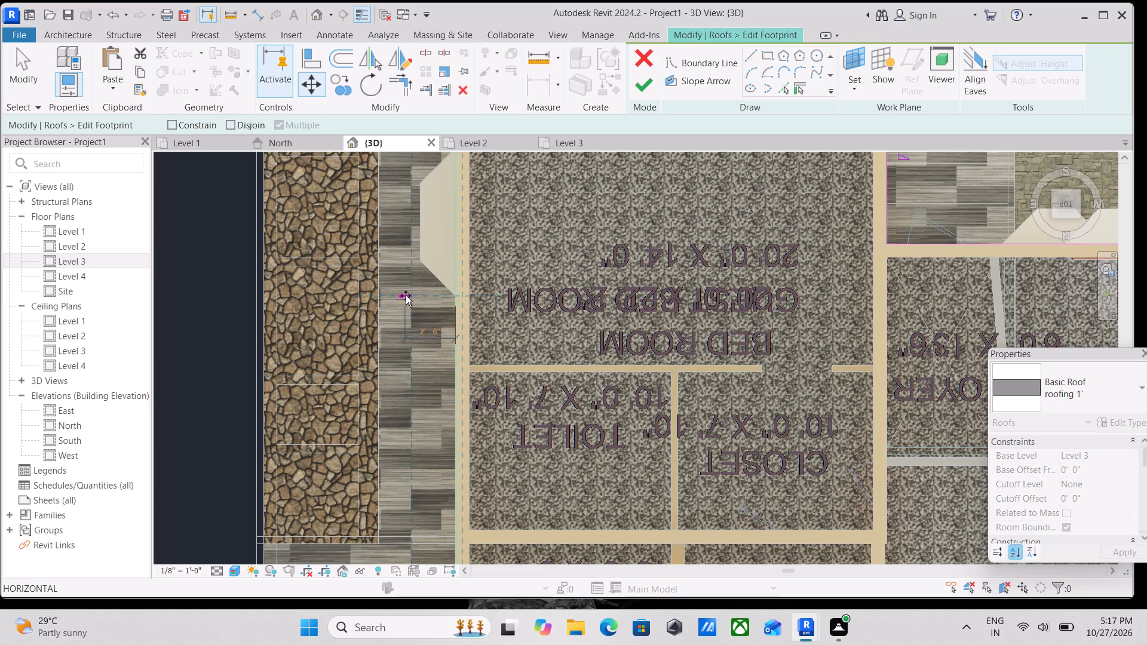
scroll(461, 301, "down", 6)
middle_click_drag(492, 304, 487, 256)
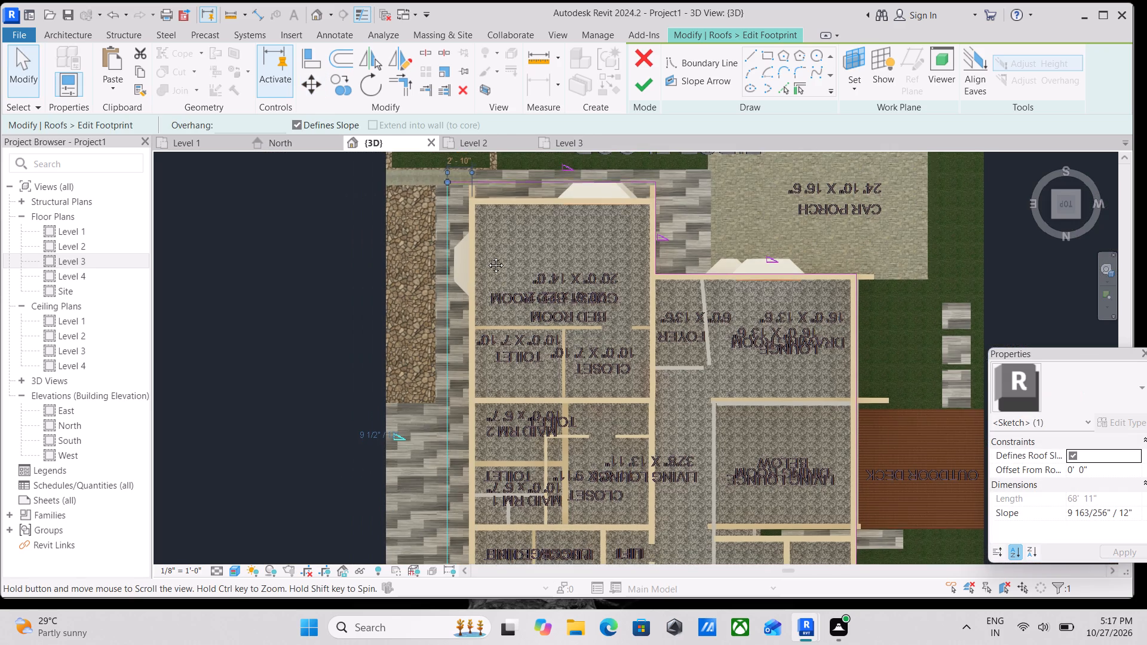
middle_click_drag(487, 256, 476, 149)
middle_click_drag(526, 394, 507, 214)
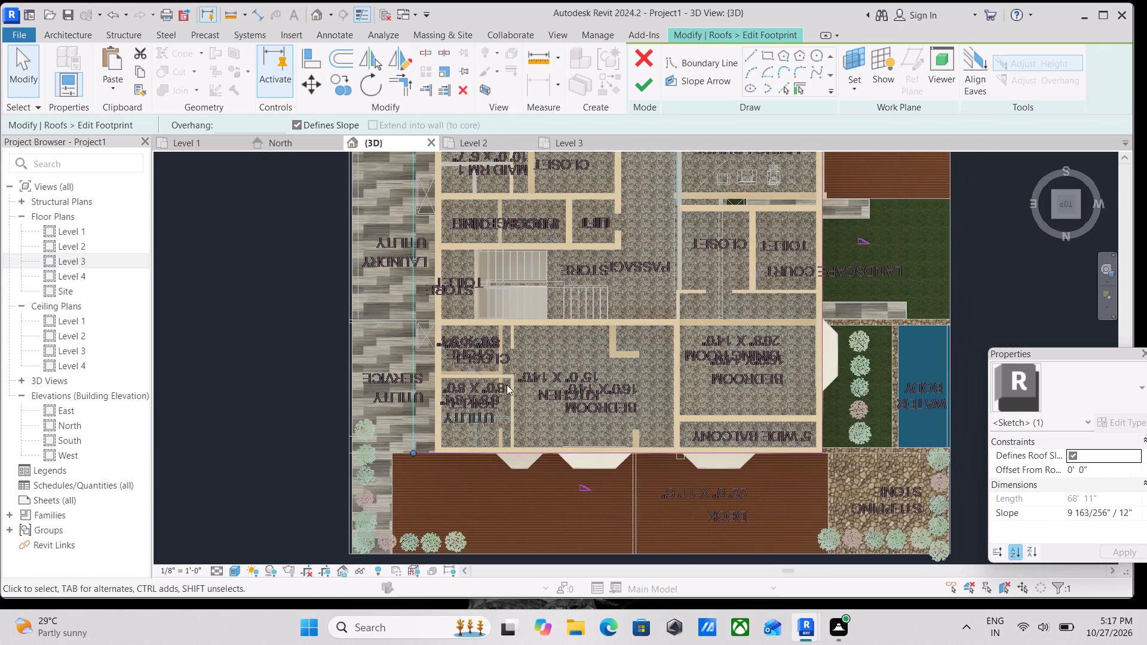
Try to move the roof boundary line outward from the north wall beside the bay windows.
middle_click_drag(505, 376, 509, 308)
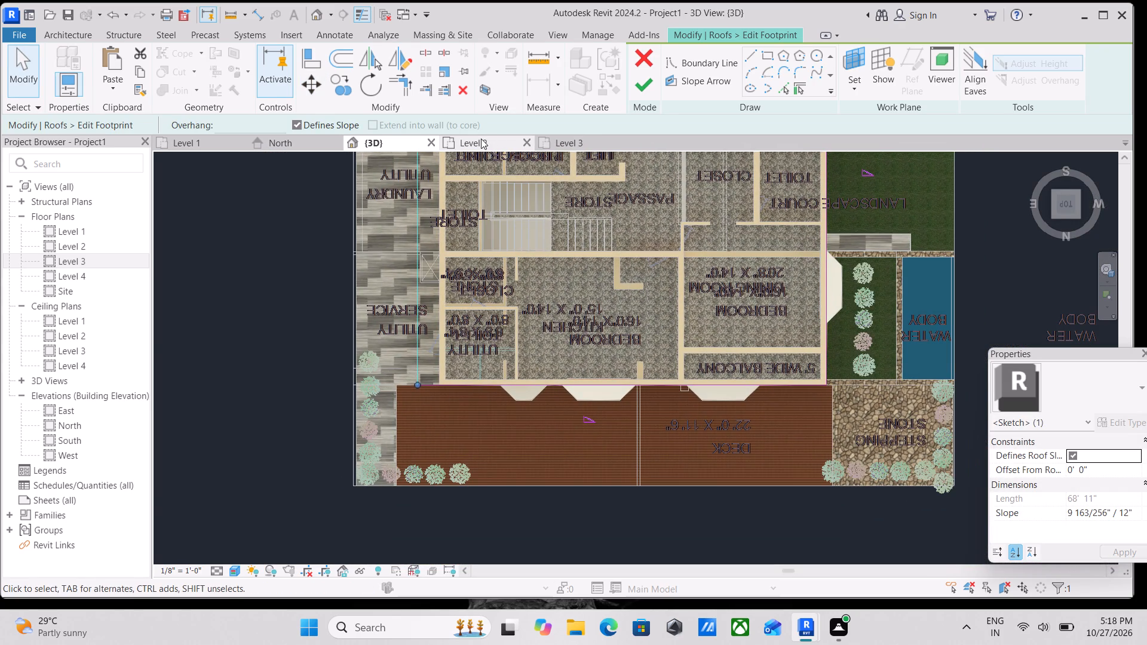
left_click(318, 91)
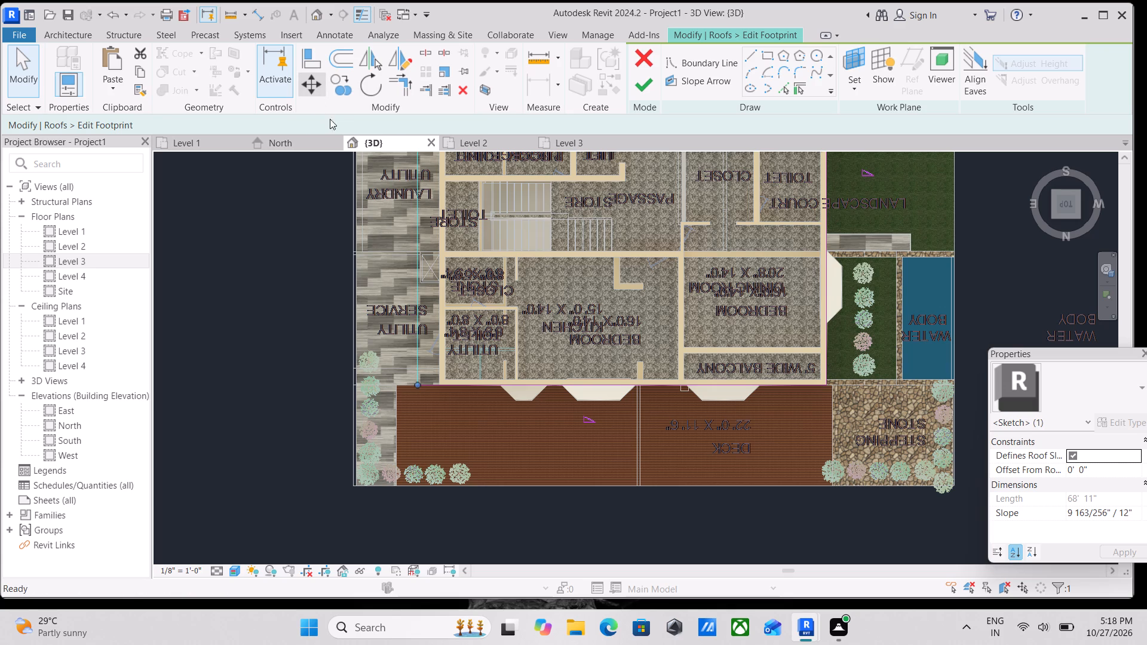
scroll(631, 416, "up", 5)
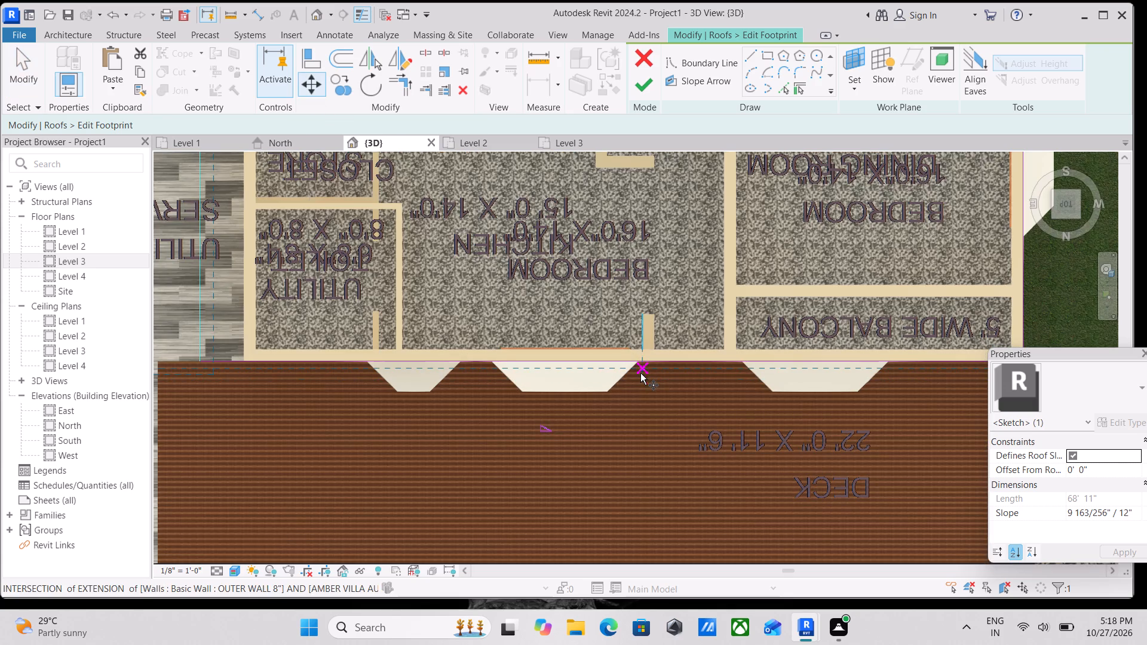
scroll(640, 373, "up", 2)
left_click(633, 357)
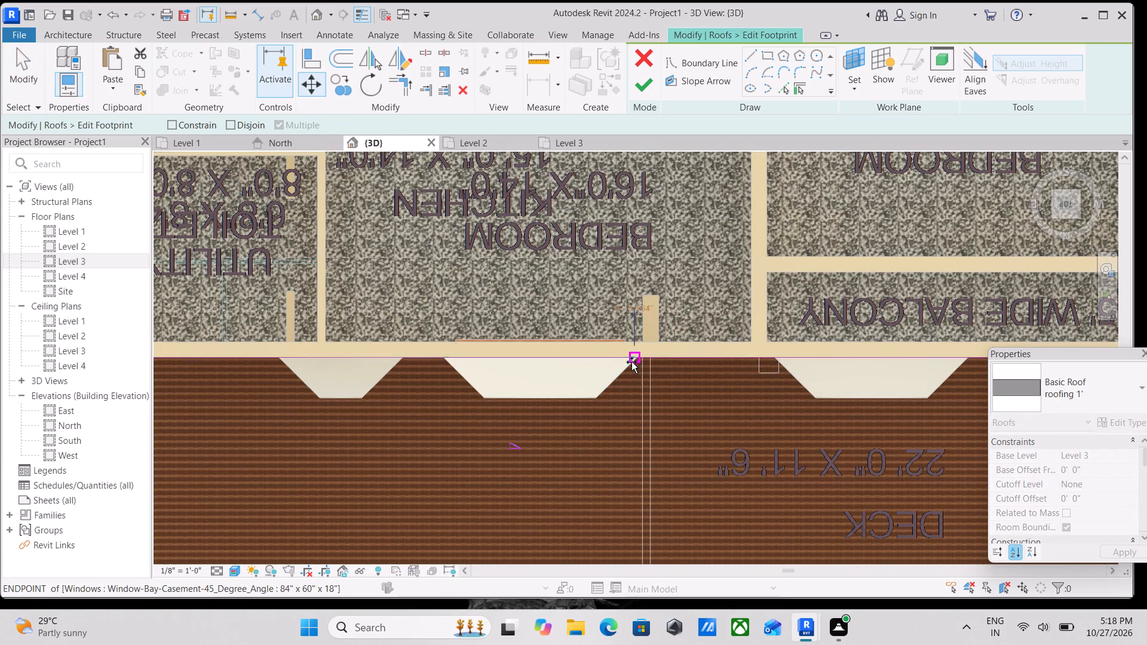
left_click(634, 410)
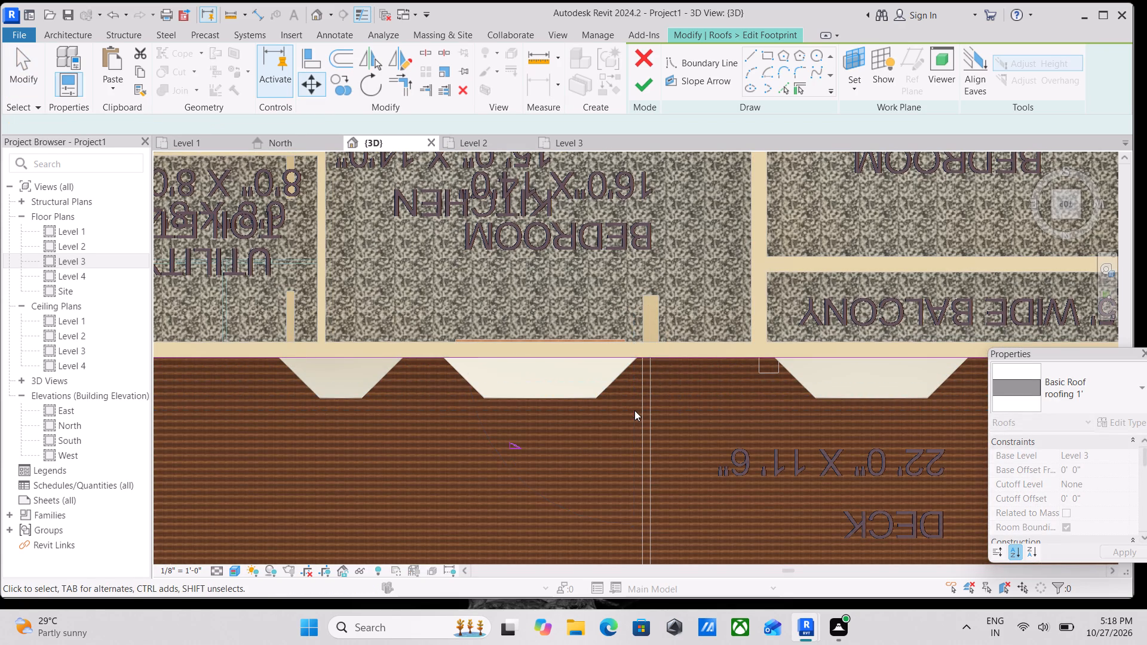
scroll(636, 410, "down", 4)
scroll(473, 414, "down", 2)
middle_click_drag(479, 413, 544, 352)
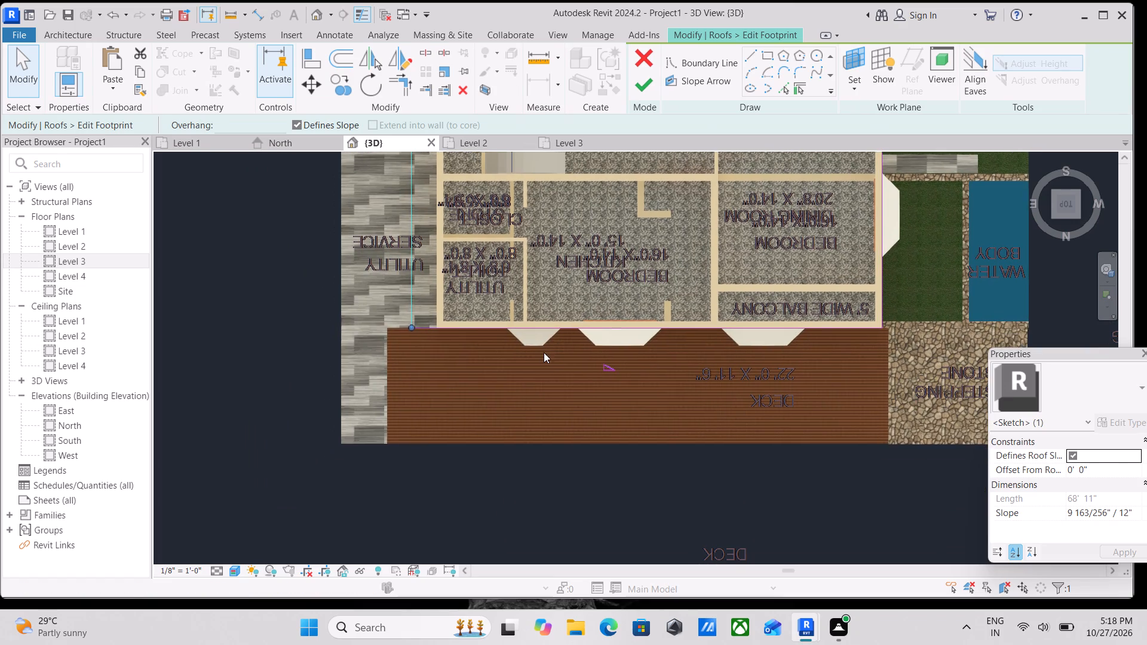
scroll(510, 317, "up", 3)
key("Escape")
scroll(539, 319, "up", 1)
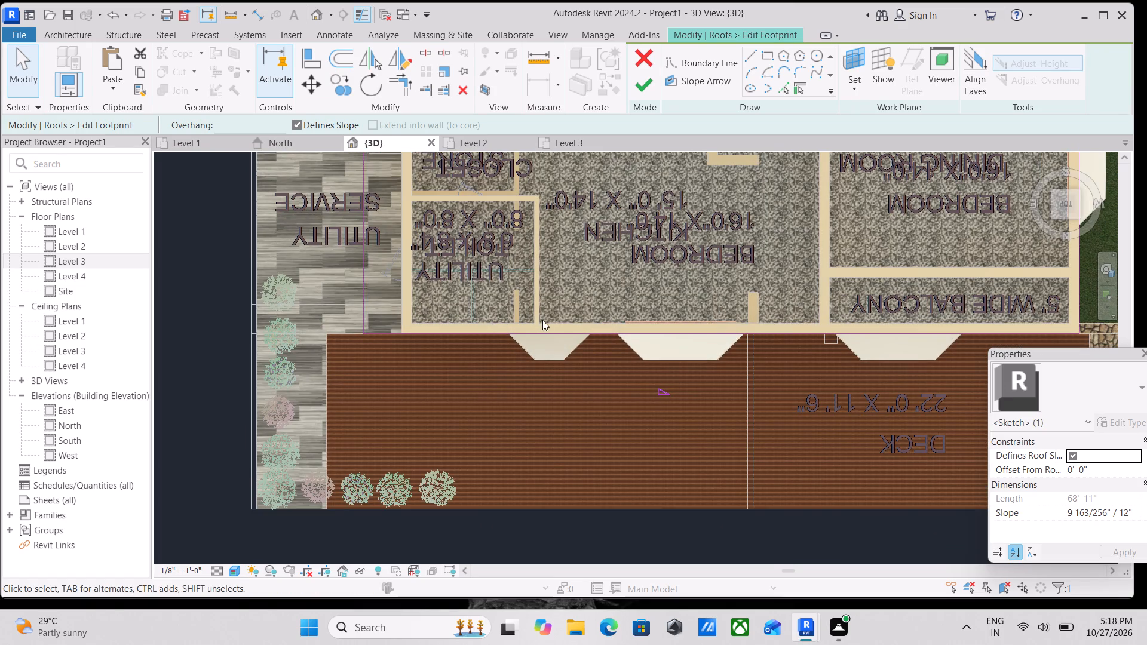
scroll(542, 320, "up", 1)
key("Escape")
Move the roof's north boundary line outward about 3'-6" over the deck, past the bay windows.
left_click(570, 340)
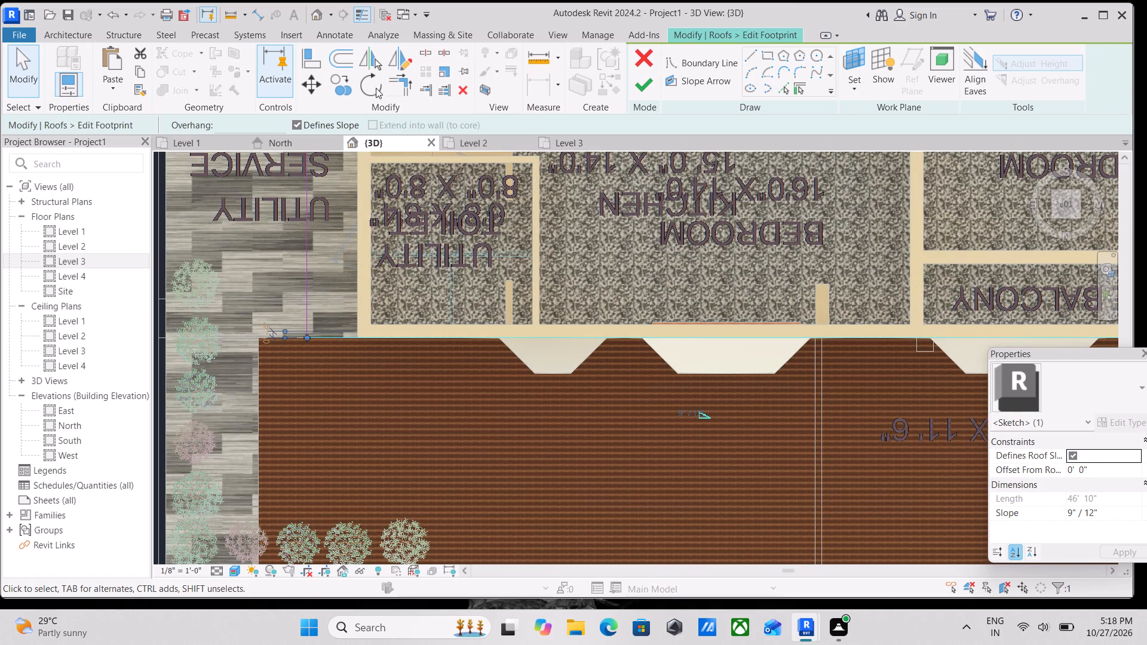
left_click(308, 81)
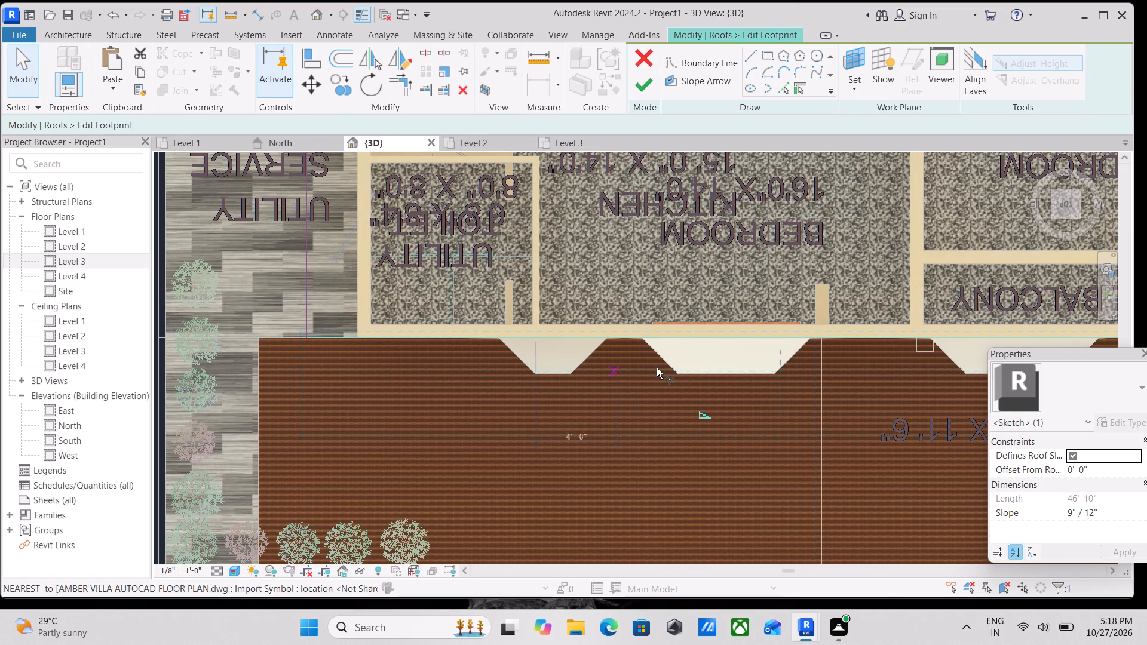
left_click(700, 342)
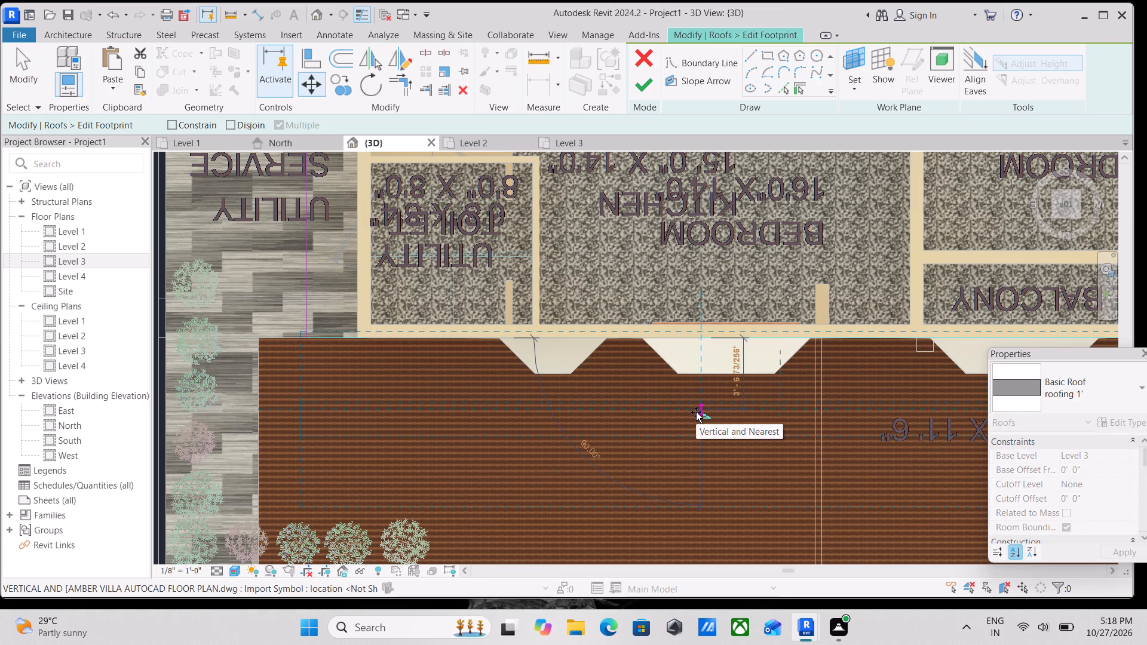
left_click(696, 412)
Move the roof's west boundary line outward 2'-0" from the exterior wall face to form the west overhang.
scroll(698, 322, "down", 2)
middle_click_drag(694, 320, 383, 295)
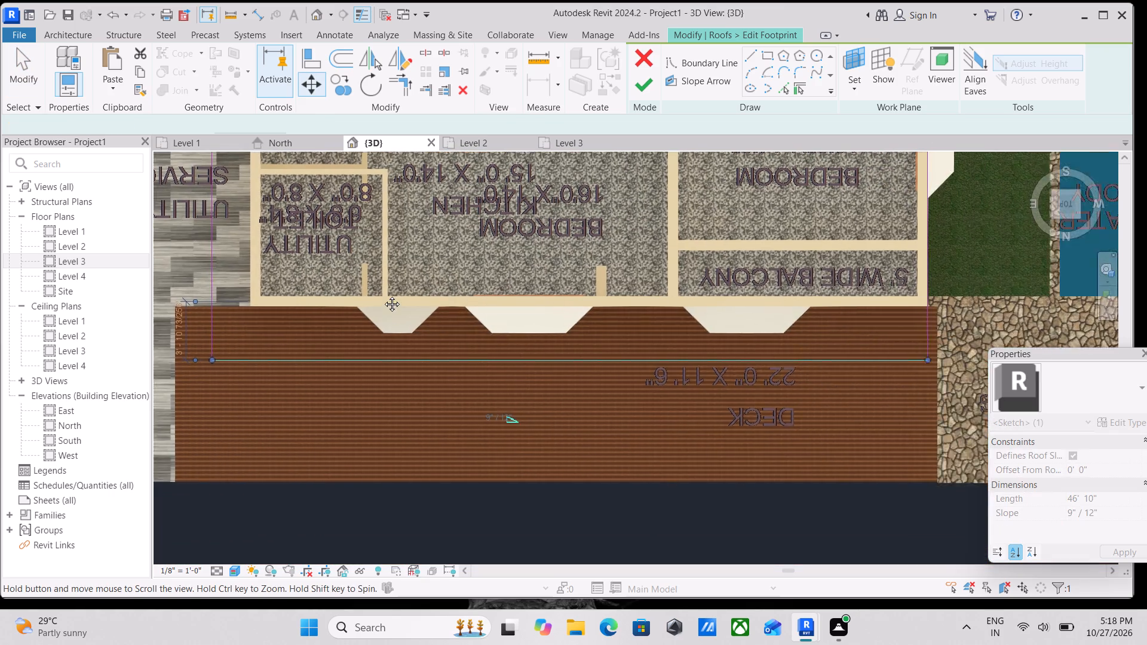
middle_click_drag(383, 295, 378, 296)
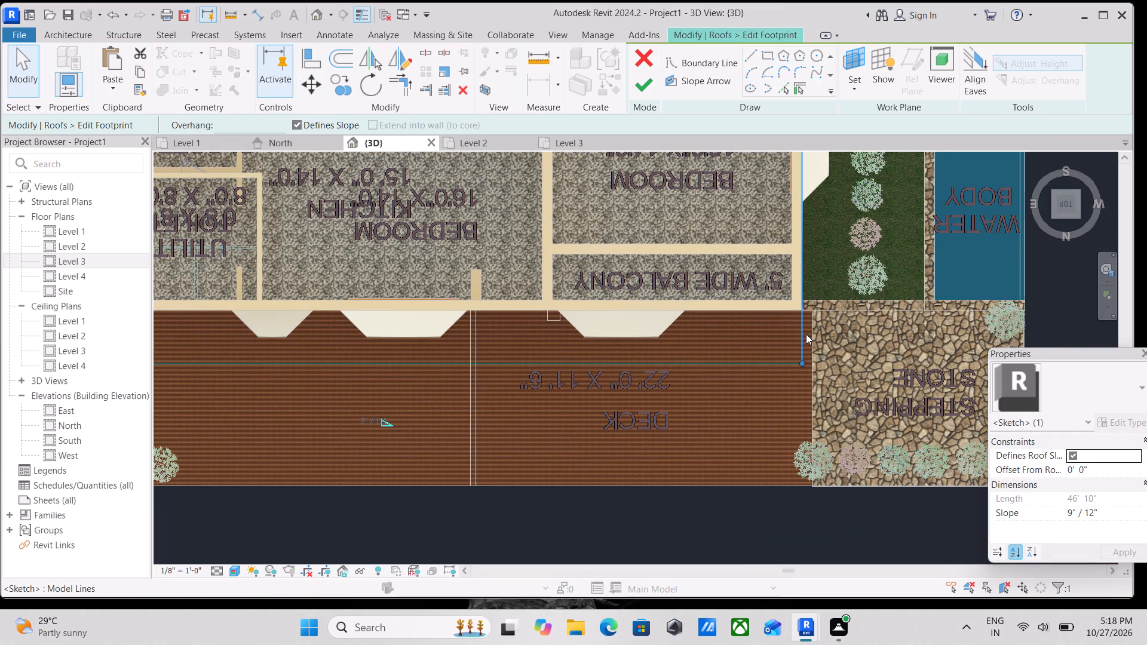
left_click(803, 334)
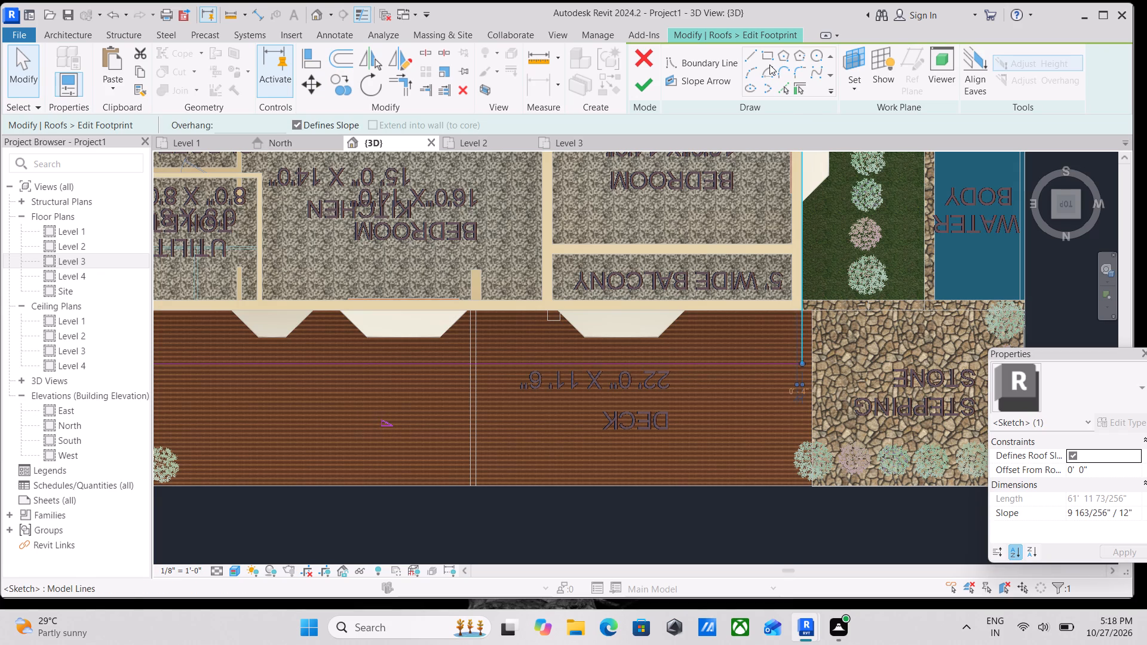
left_click(310, 86)
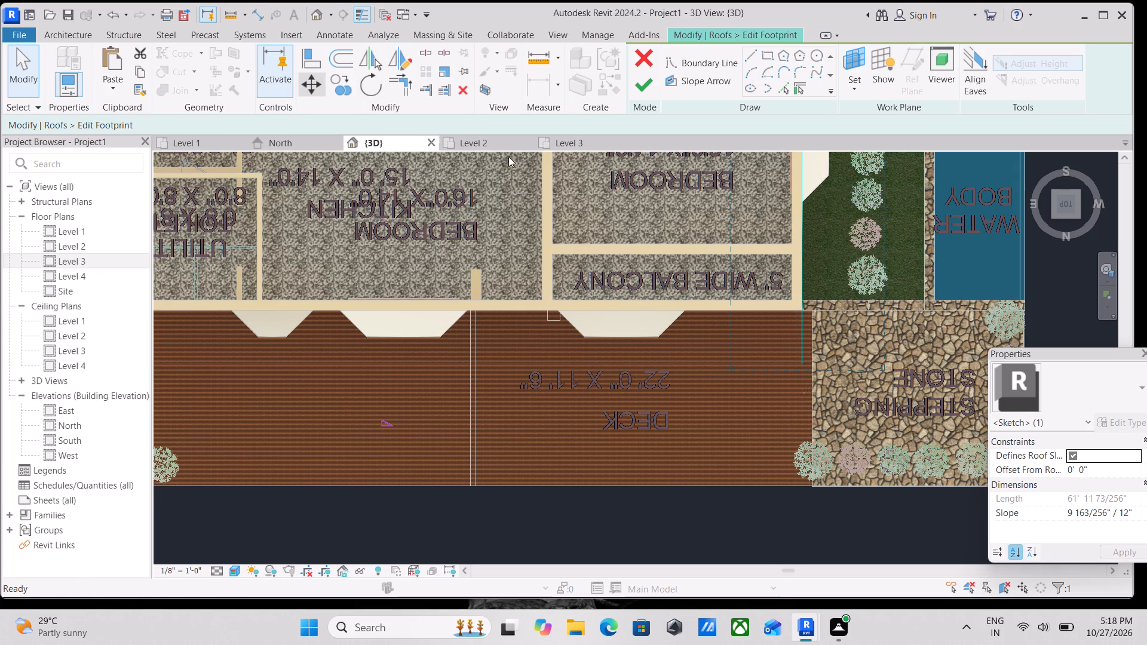
middle_click_drag(827, 209, 771, 232)
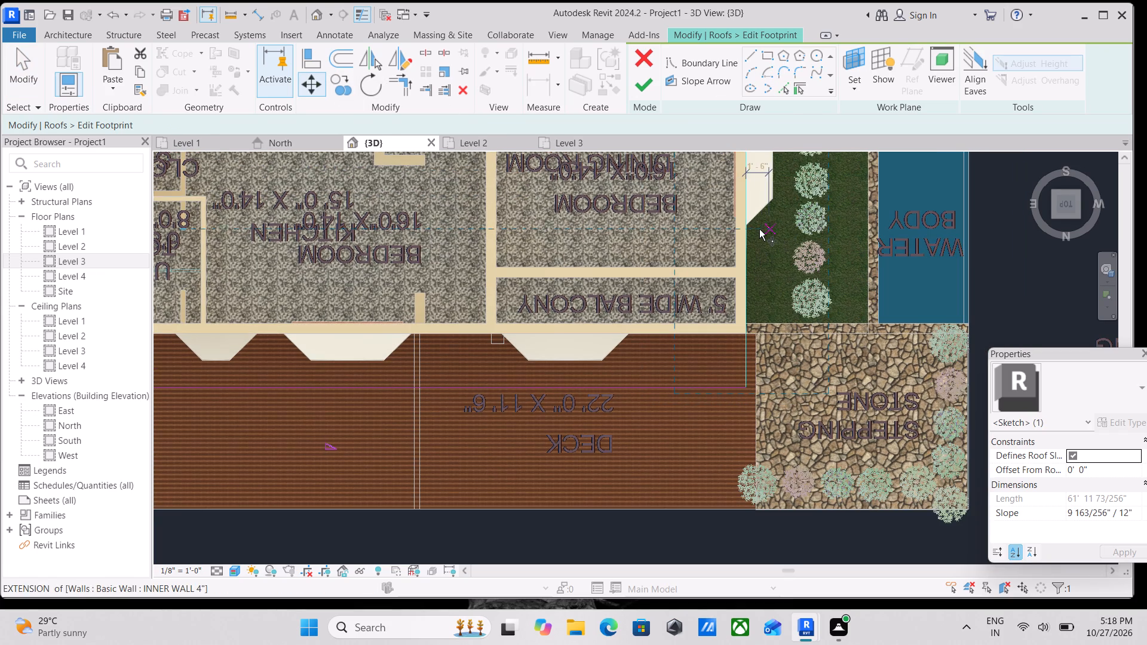
left_click(749, 229)
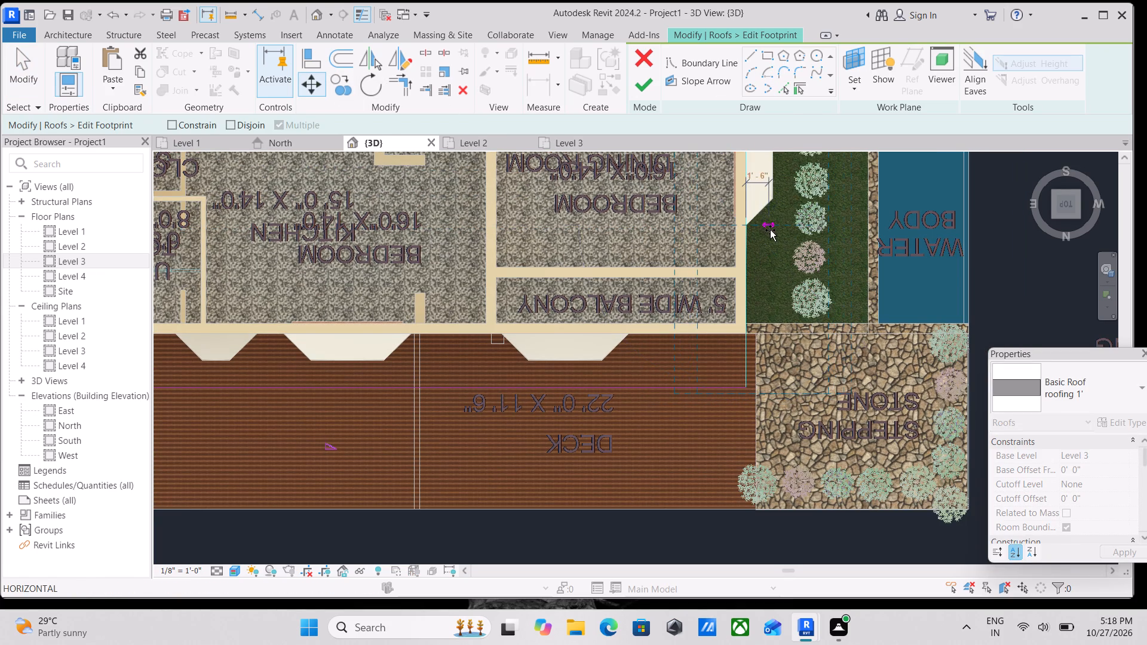
left_click(779, 232)
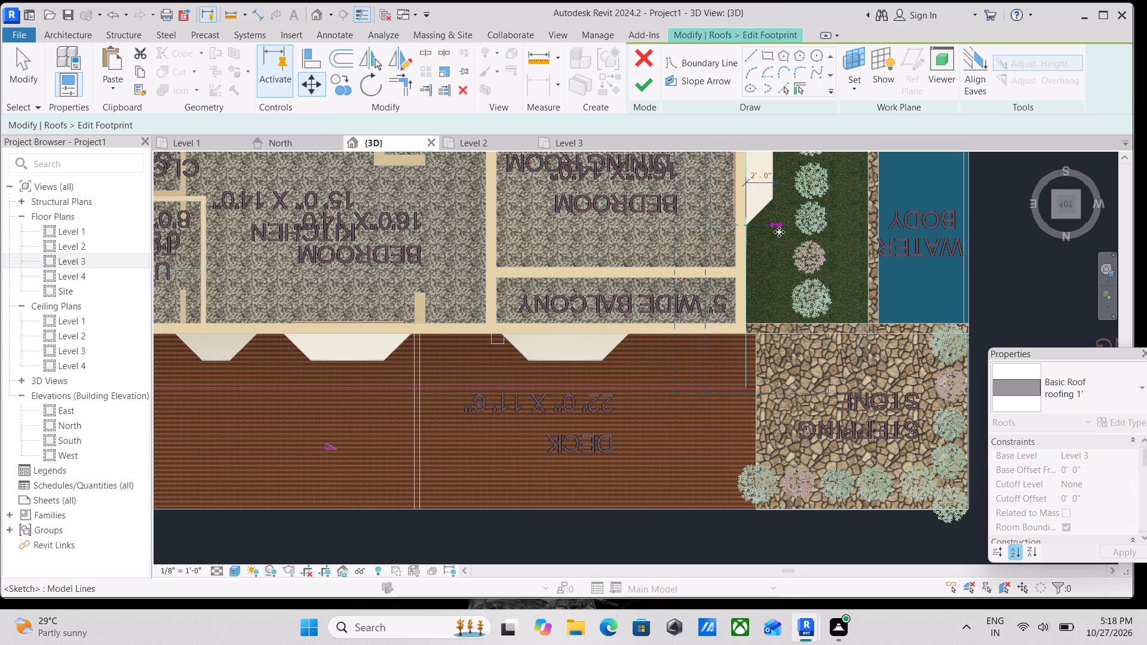
Move the south boundary line along the foyer and drawing room outward about 3'-3", over the car porch.
scroll(779, 232, "down", 3)
middle_click_drag(779, 232, 763, 308)
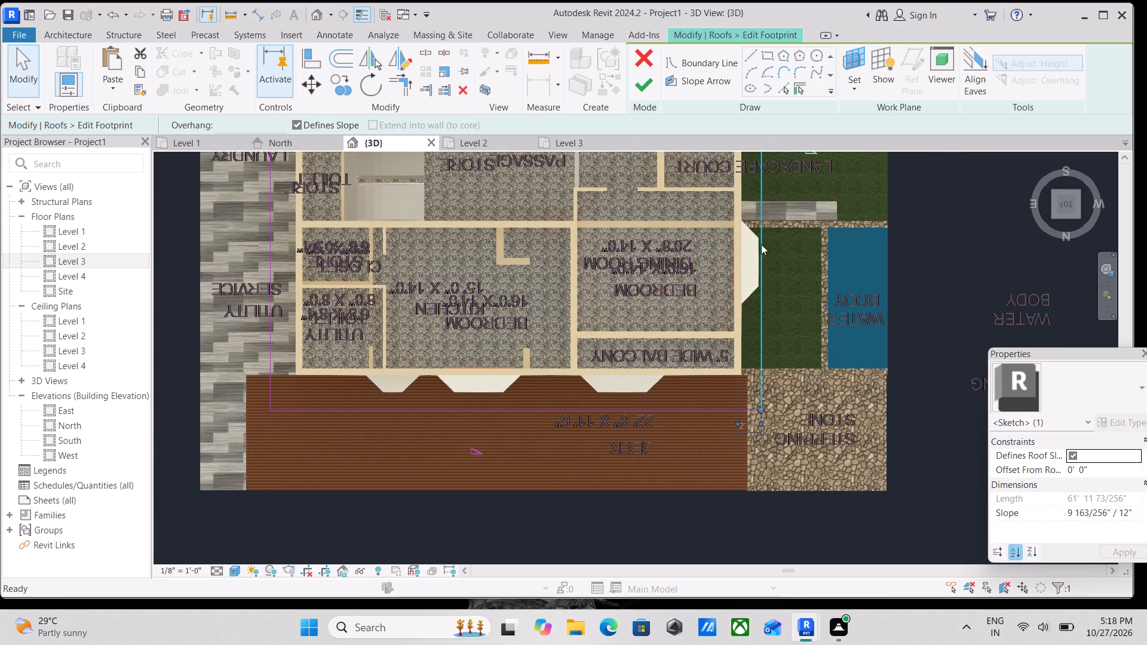
middle_click_drag(756, 178, 768, 429)
scroll(756, 178, "down", 1)
middle_click_drag(753, 285, 757, 328)
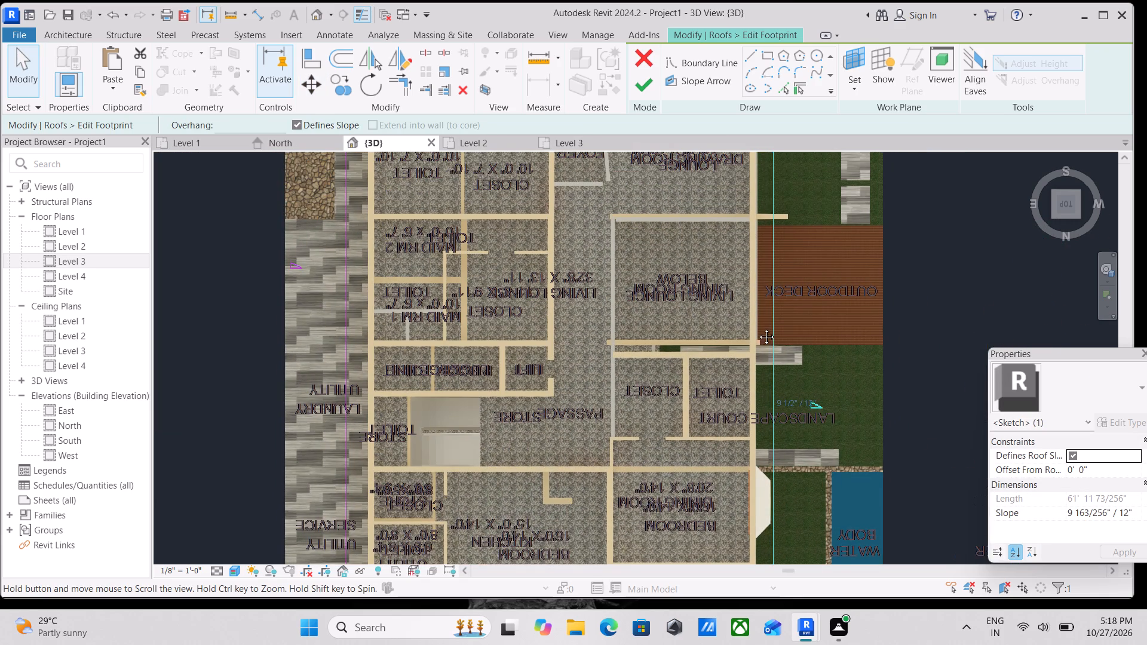
middle_click_drag(757, 328, 763, 425)
scroll(680, 222, "up", 1)
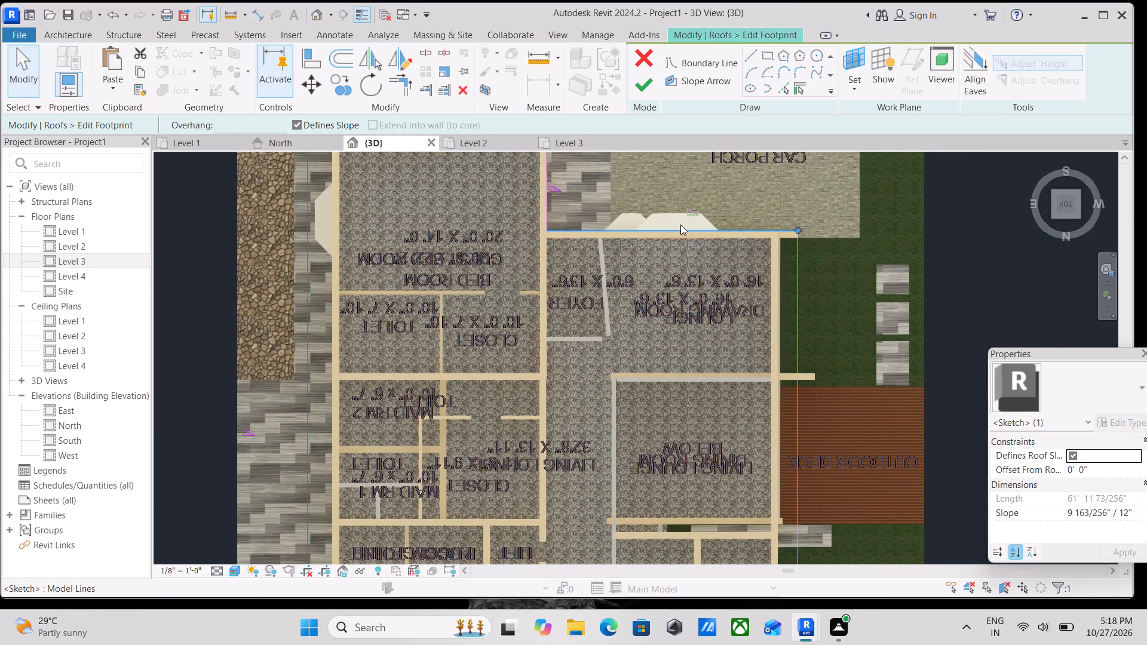
left_click(680, 225)
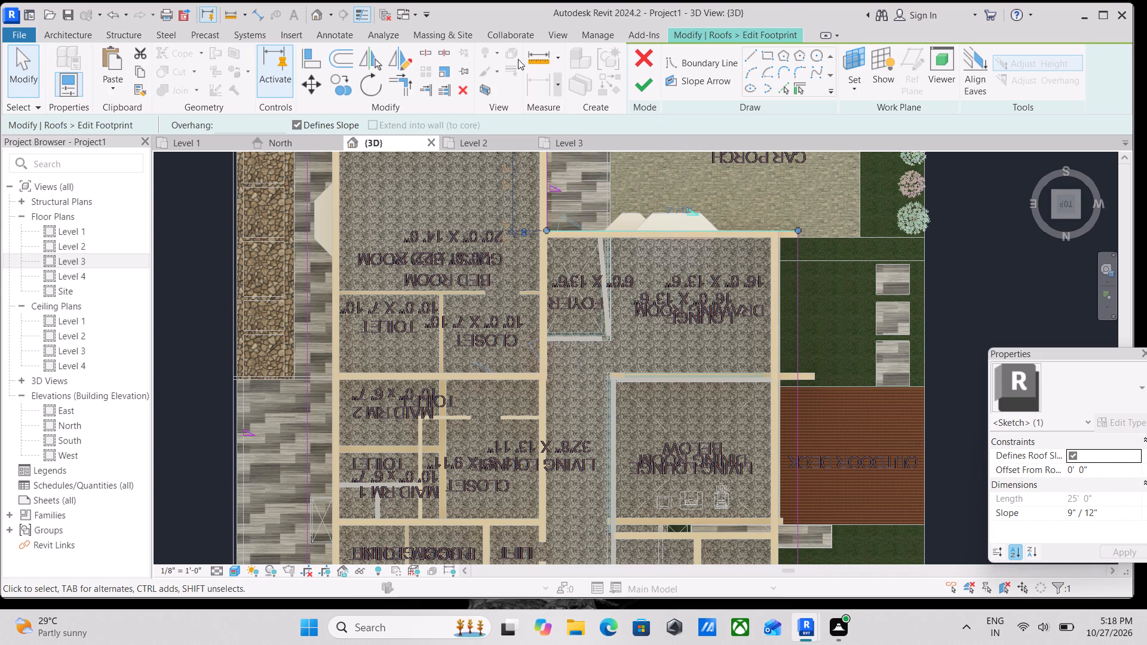
left_click(300, 84)
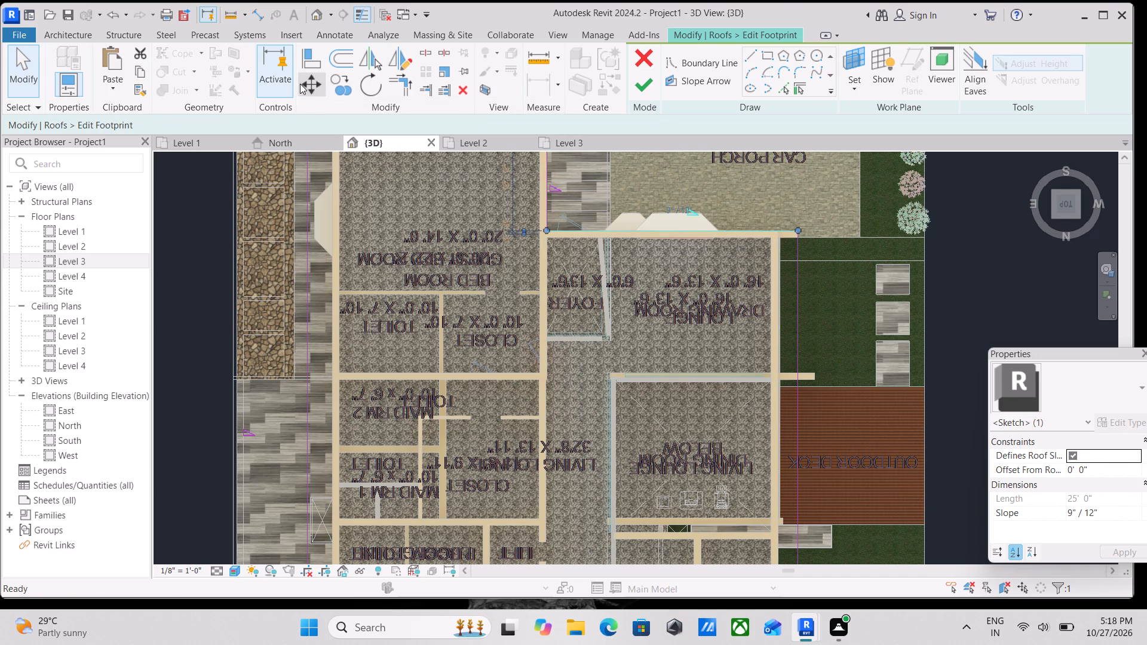
scroll(670, 236, "up", 3)
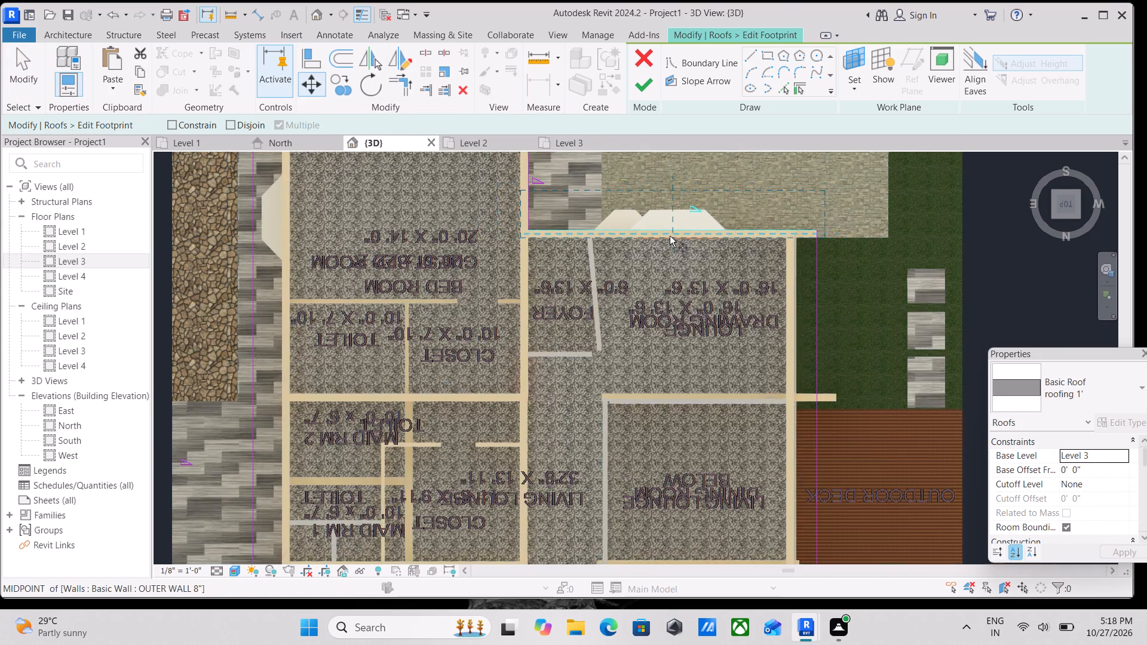
left_click(668, 226)
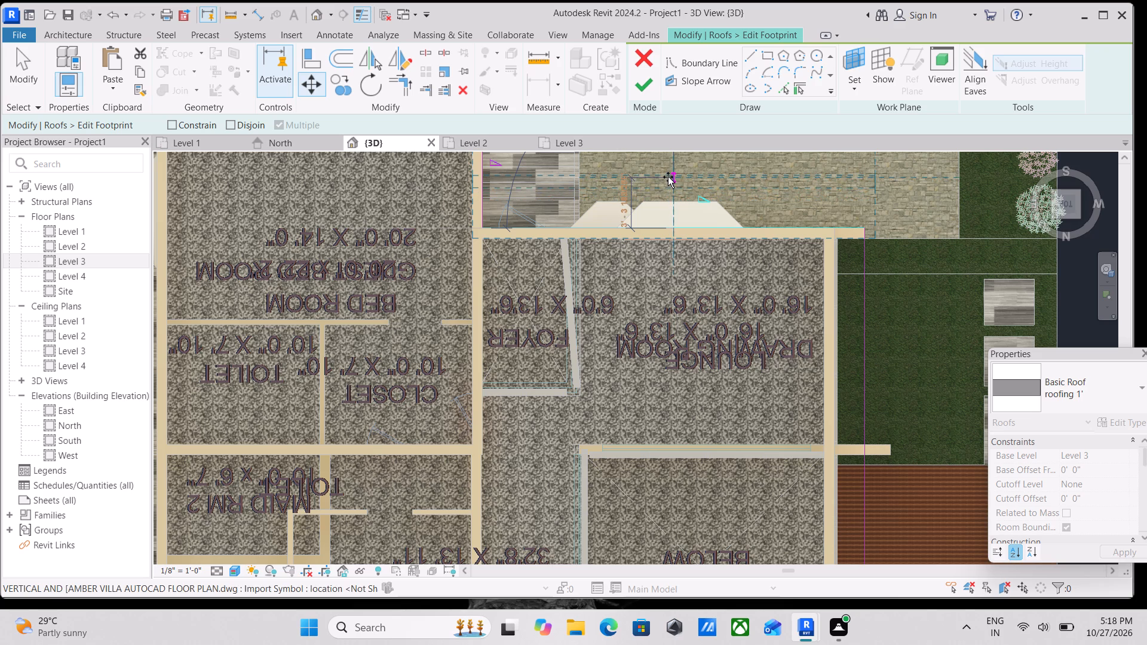
left_click(668, 177)
Move the short boundary line along the guest bedroom's projecting west wall outward about 3' toward the car porch.
scroll(578, 185, "down", 1)
middle_click_drag(578, 185, 595, 262)
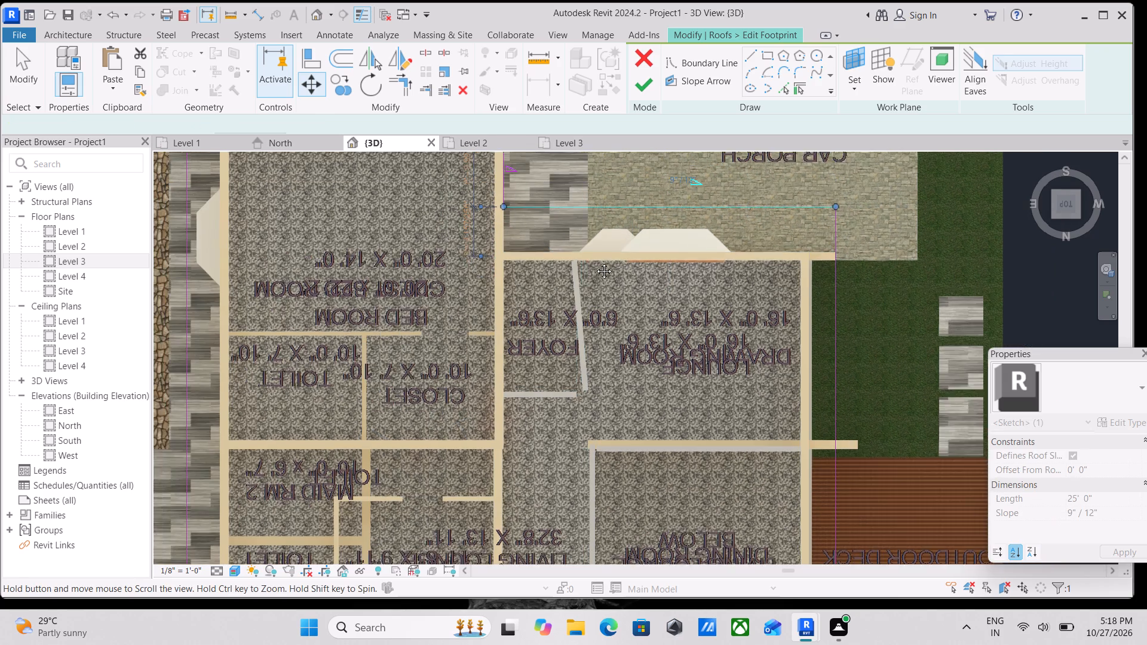
middle_click_drag(595, 262, 596, 268)
middle_click_drag(537, 153, 551, 297)
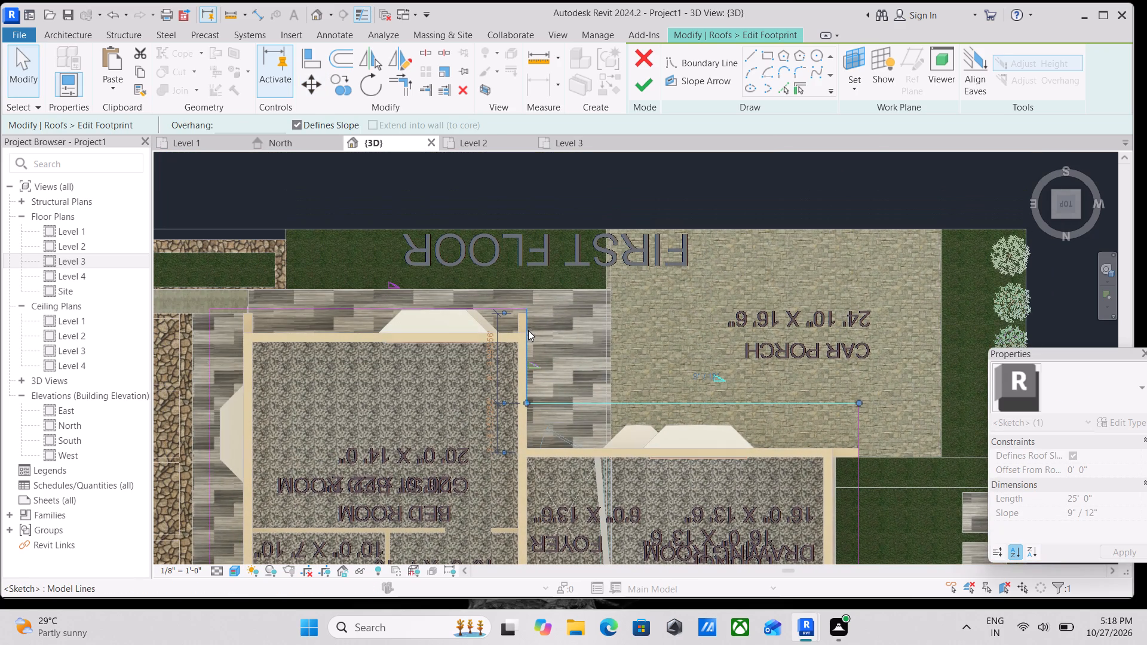
left_click(528, 332)
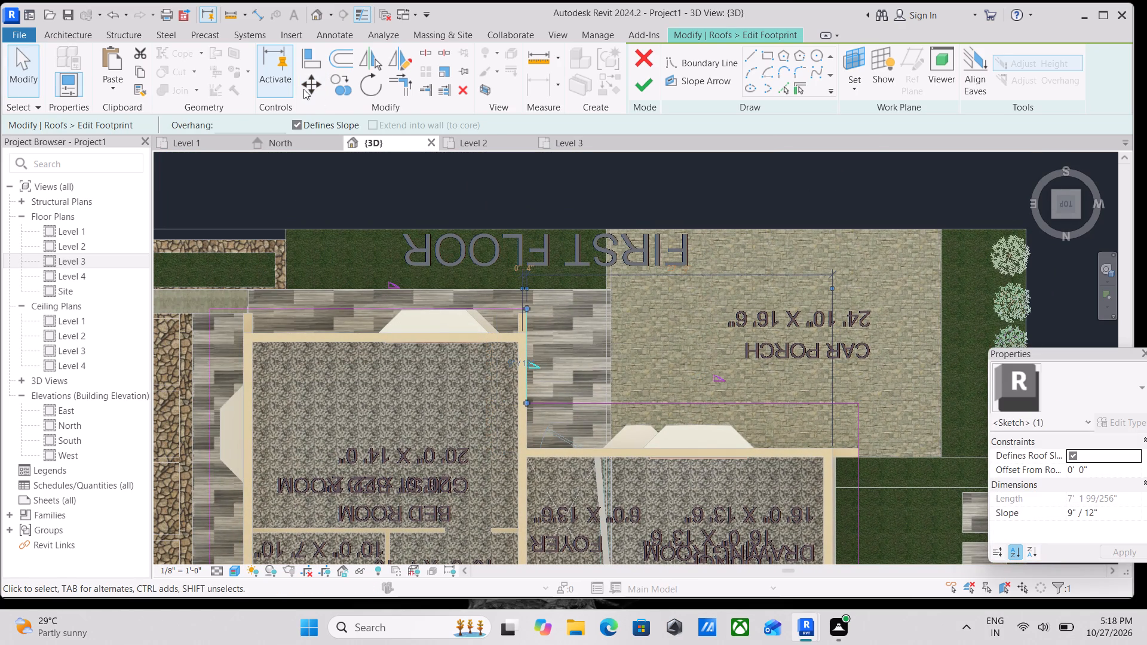
left_click(306, 85)
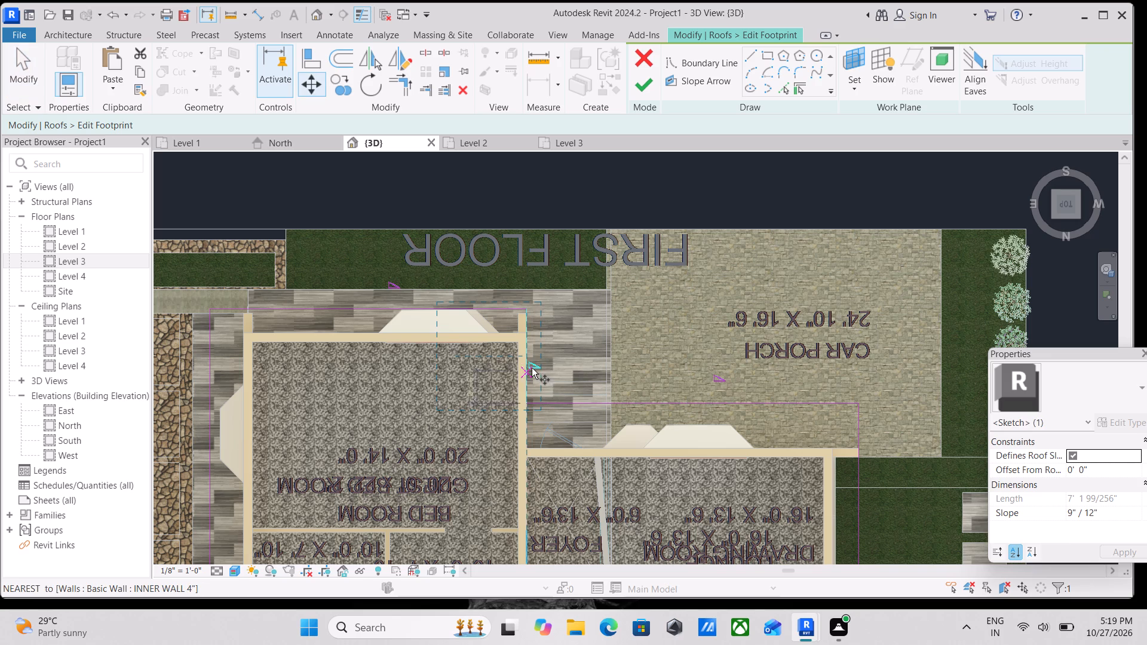
left_click(528, 381)
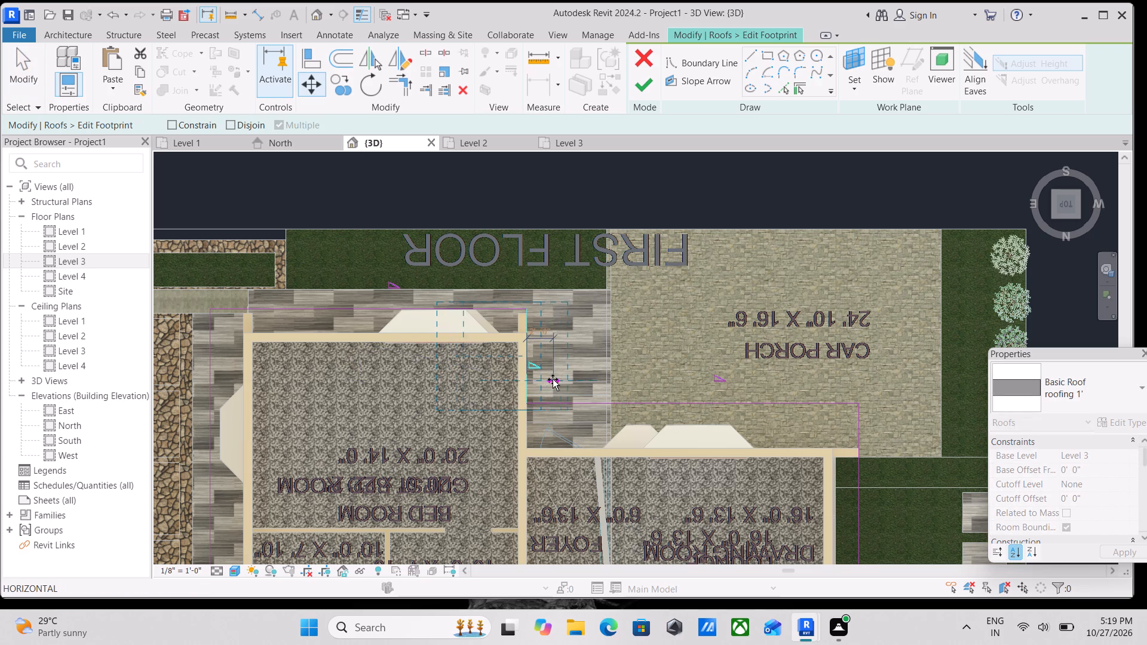
left_click(566, 379)
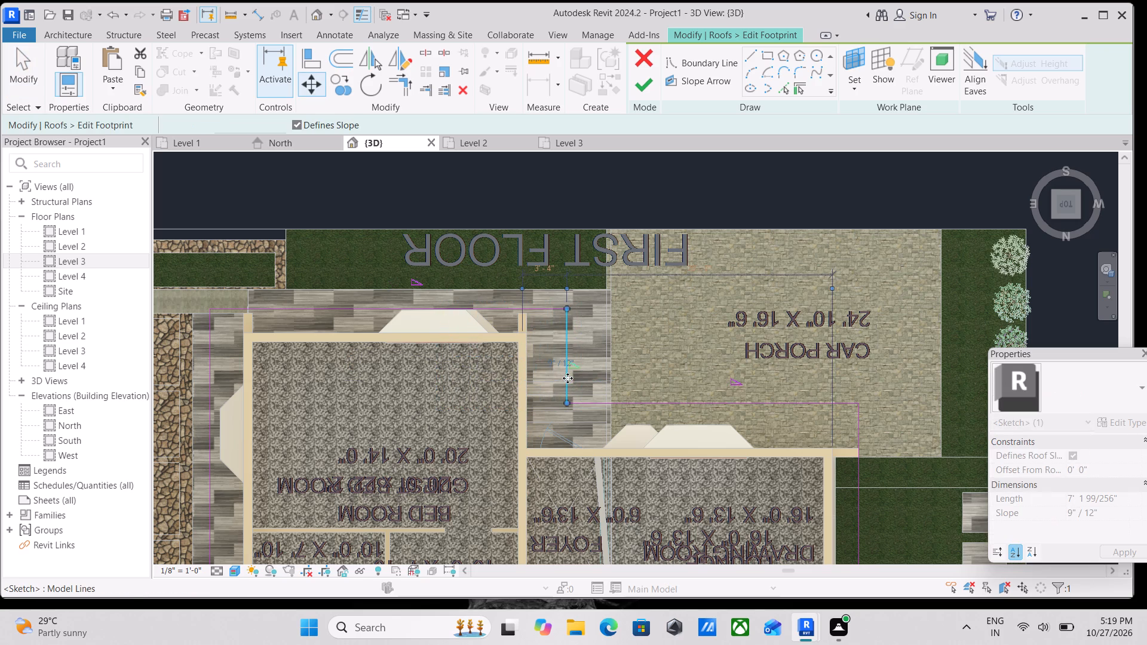
Finish the roof footprint edit with the extended boundary lines and clear the roof selection.
scroll(660, 268, "down", 1)
scroll(389, 302, "up", 2)
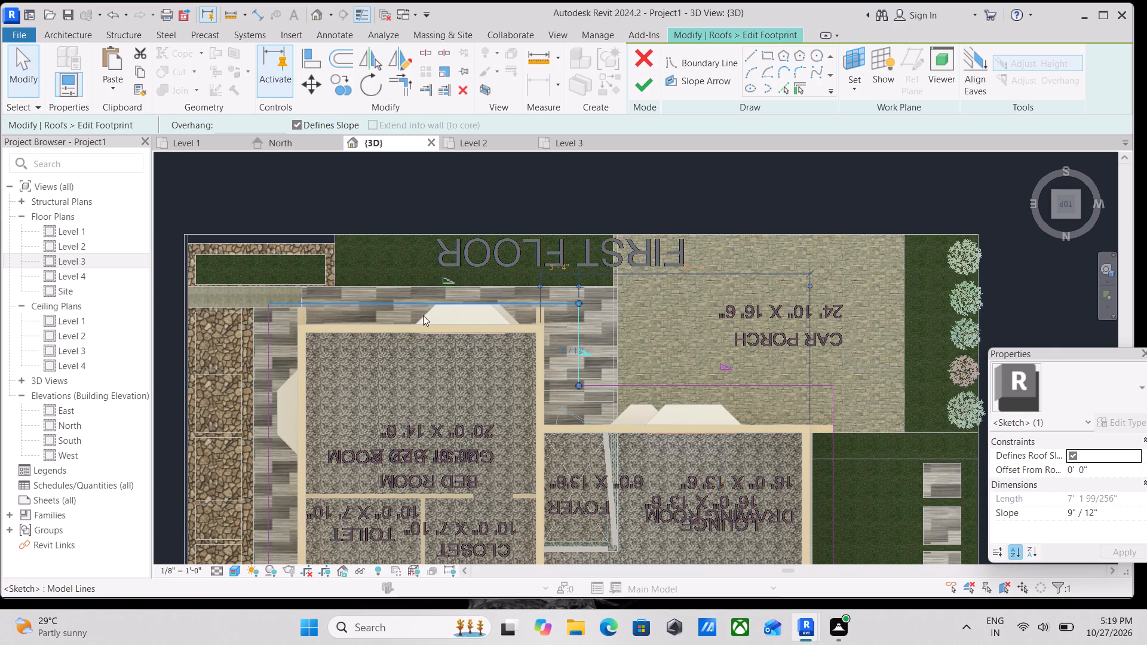
scroll(423, 315, "up", 1)
left_click(634, 81)
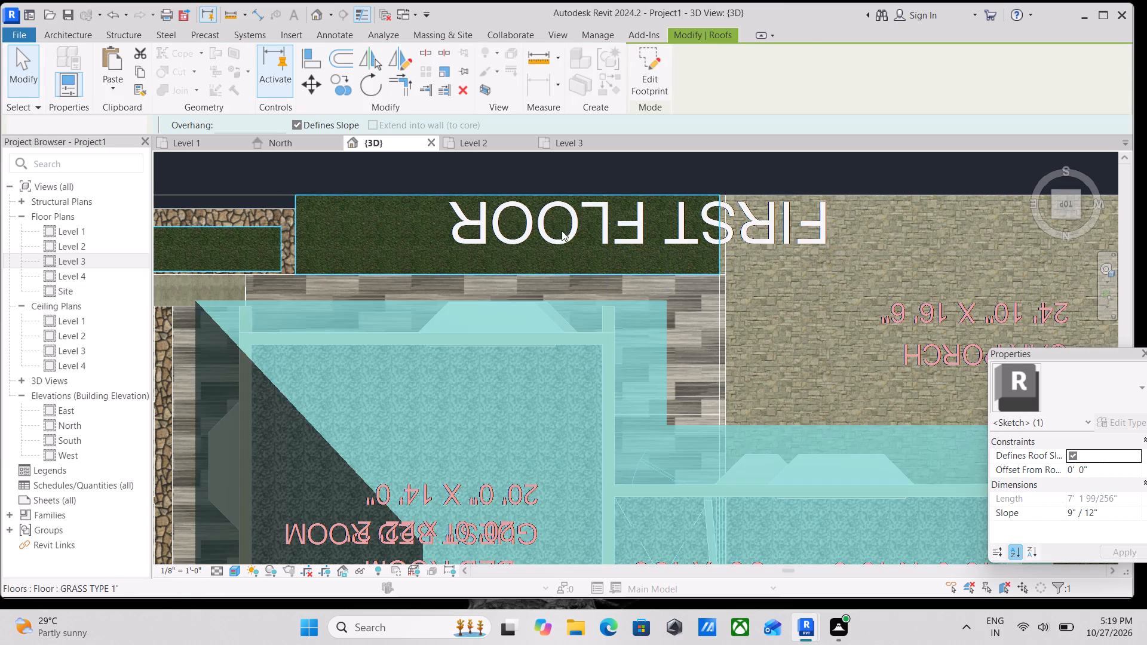
scroll(564, 235, "down", 8)
key("grave")
scroll(609, 231, "down", 2)
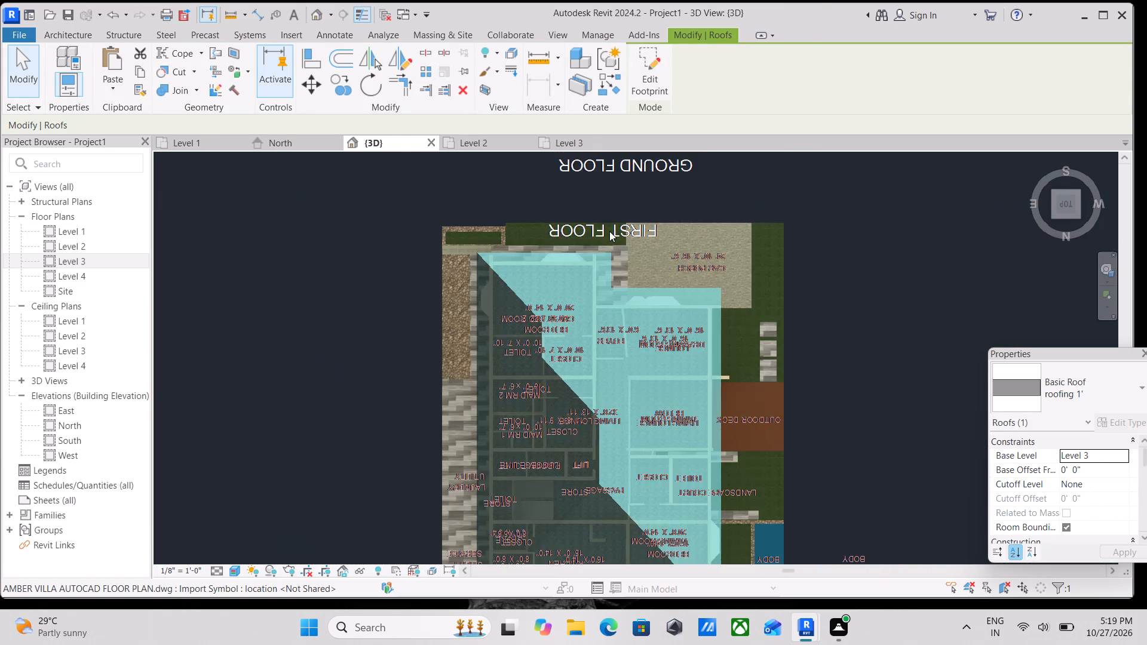
key("Escape")
Examine the extended "roofing 1'" overhangs in 3D from the back-left corner, including the eaves above the windows and storefront glazing.
scroll(608, 245, "down", 2)
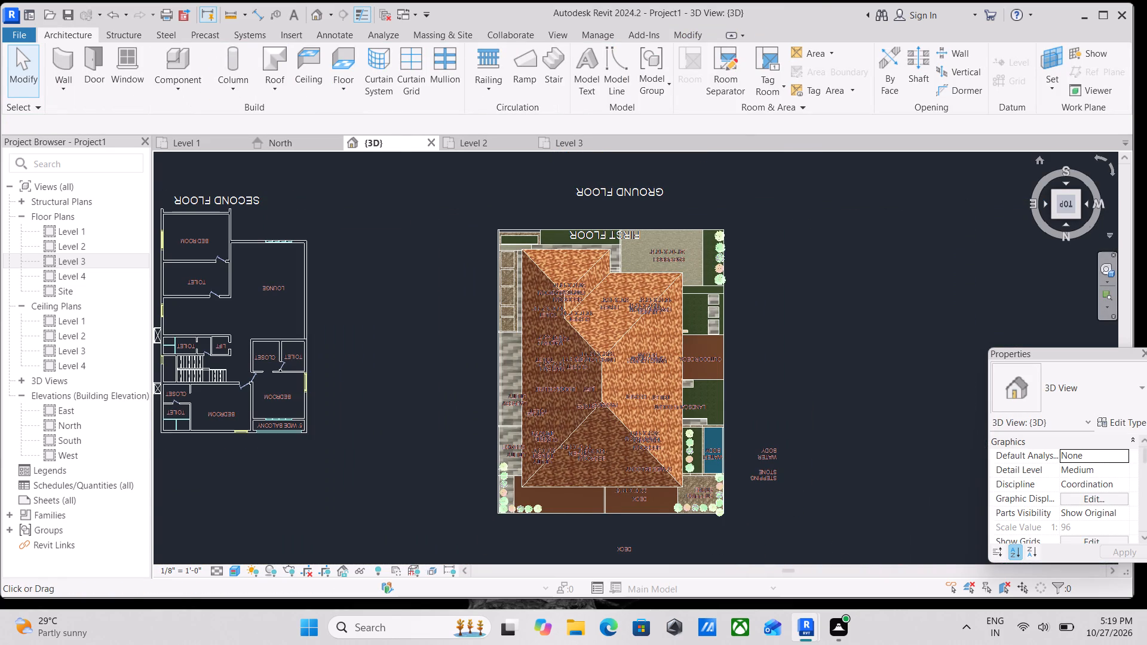
left_click(1079, 217)
scroll(623, 363, "up", 3)
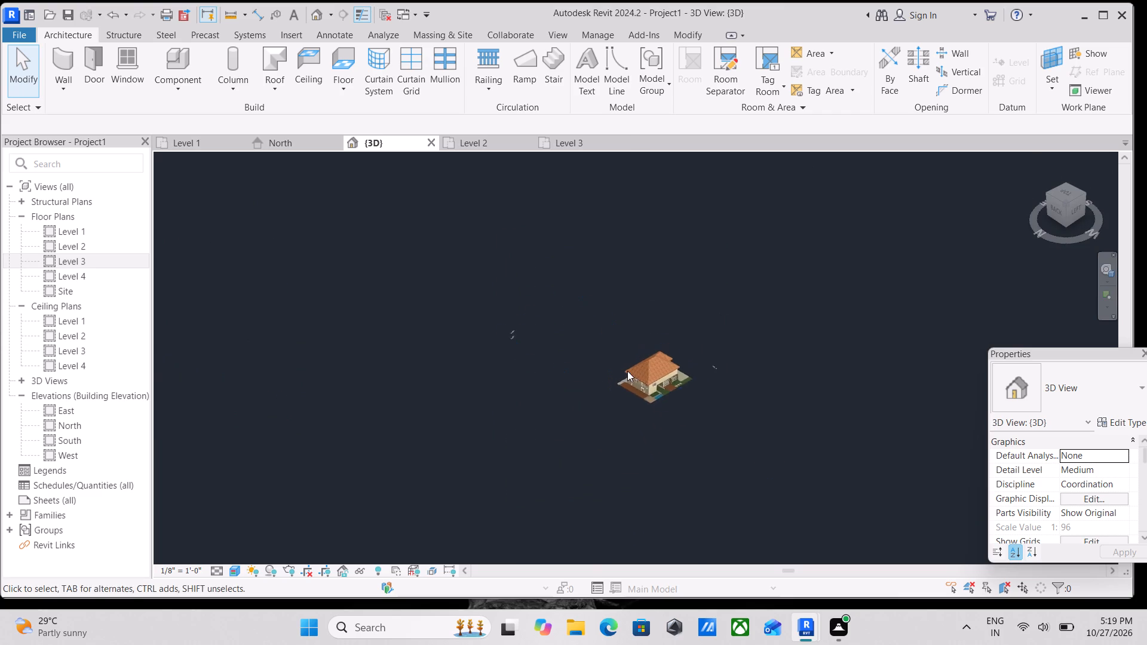
scroll(628, 372, "up", 8)
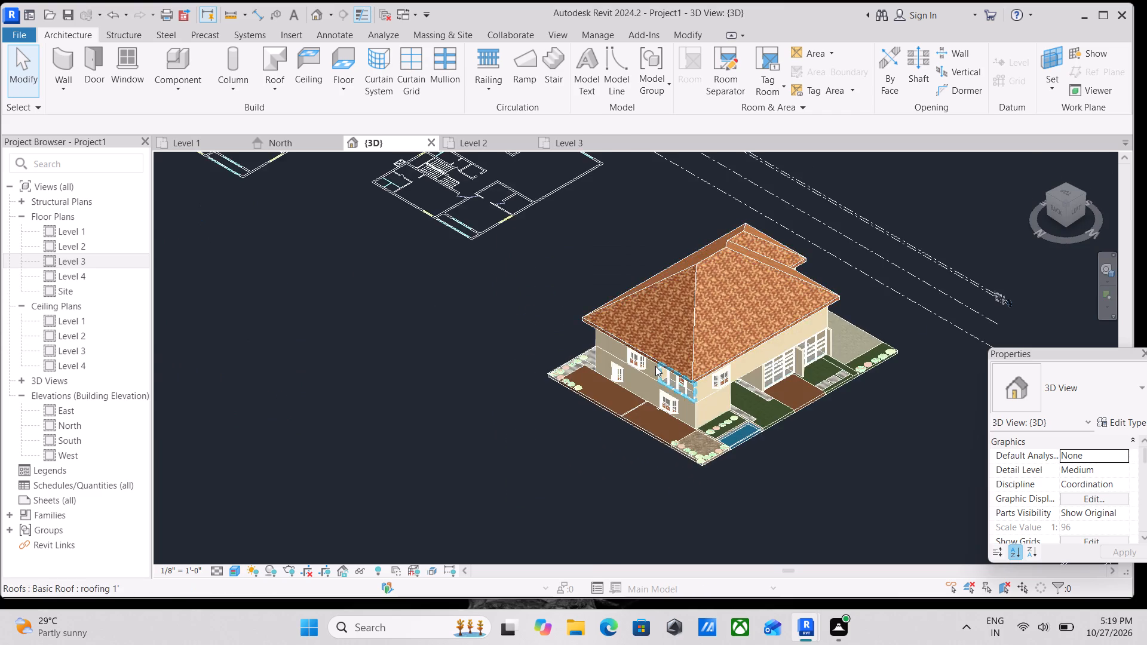
scroll(655, 366, "up", 4)
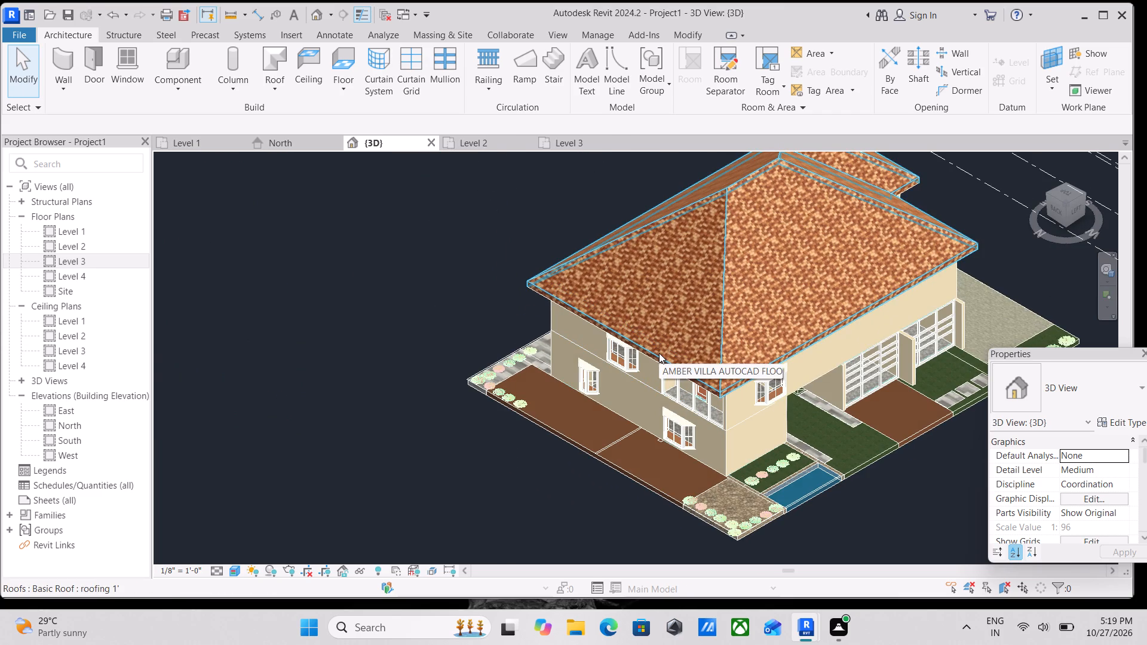
left_click(659, 353)
scroll(659, 353, "up", 1)
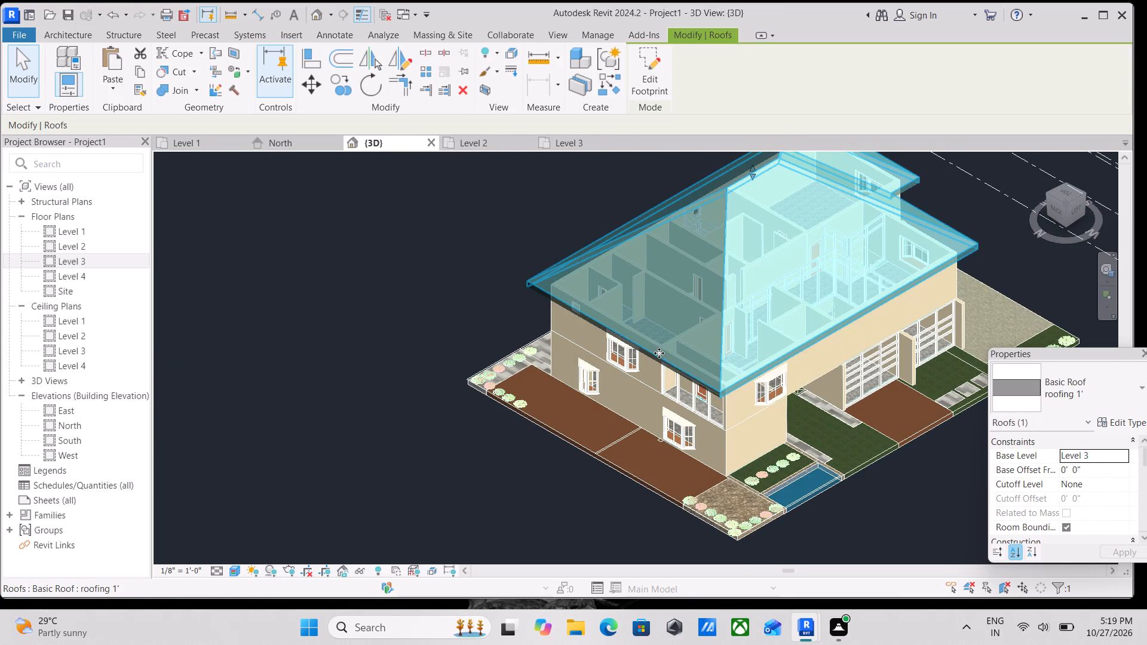
key("Escape")
scroll(659, 353, "down", 1)
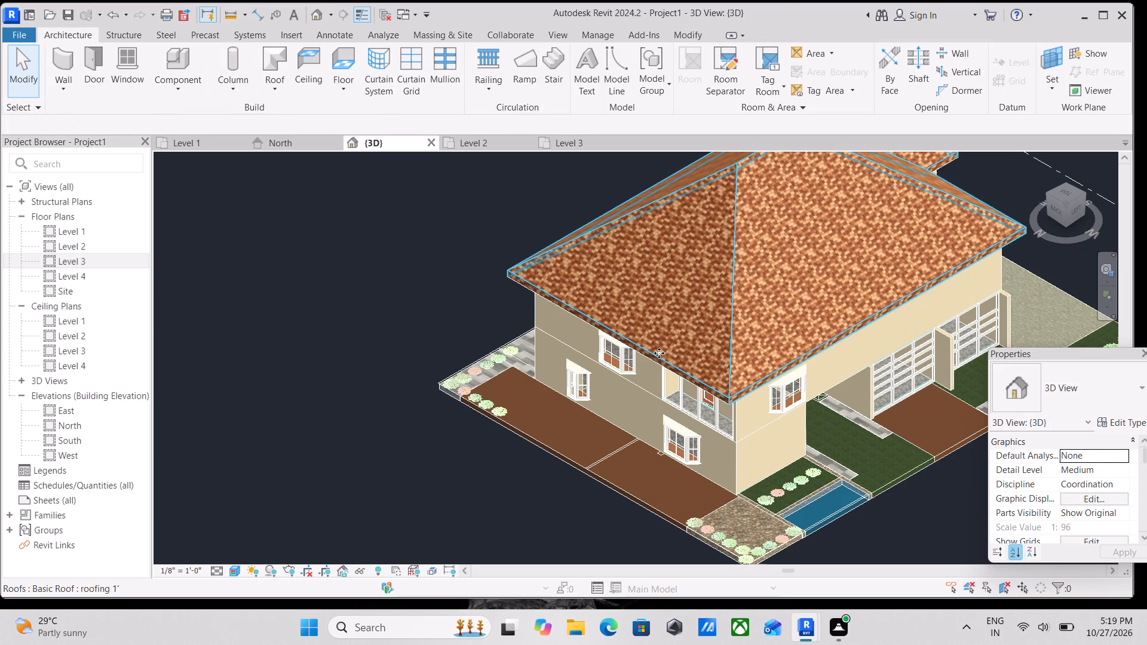
scroll(659, 353, "down", 3)
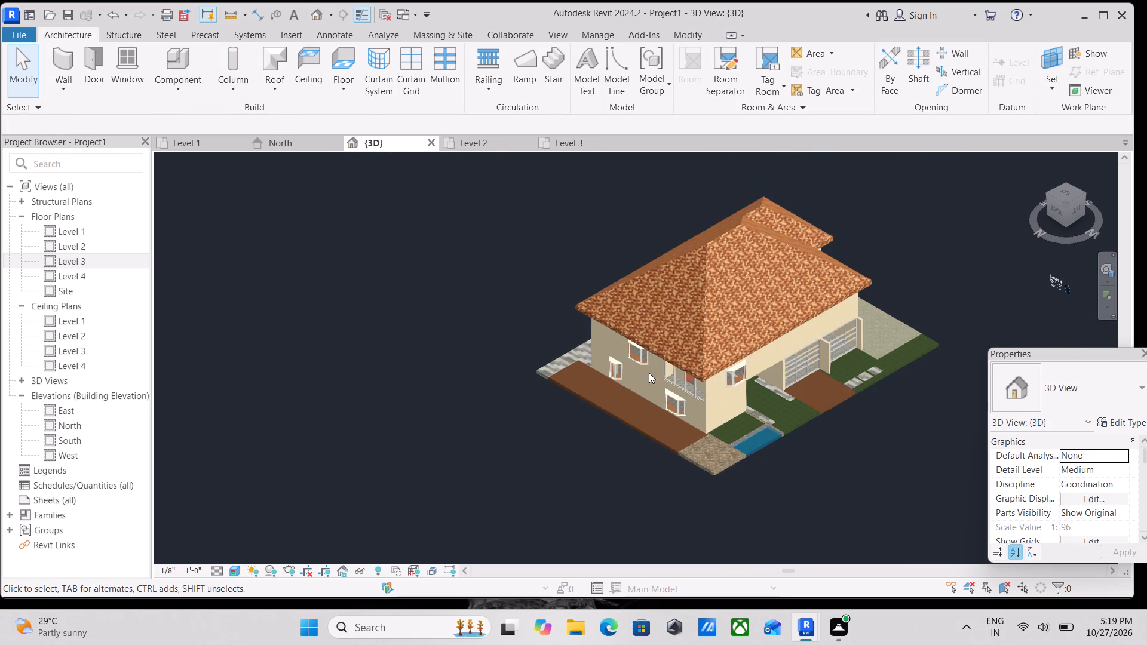
scroll(281, 596, "up", 6)
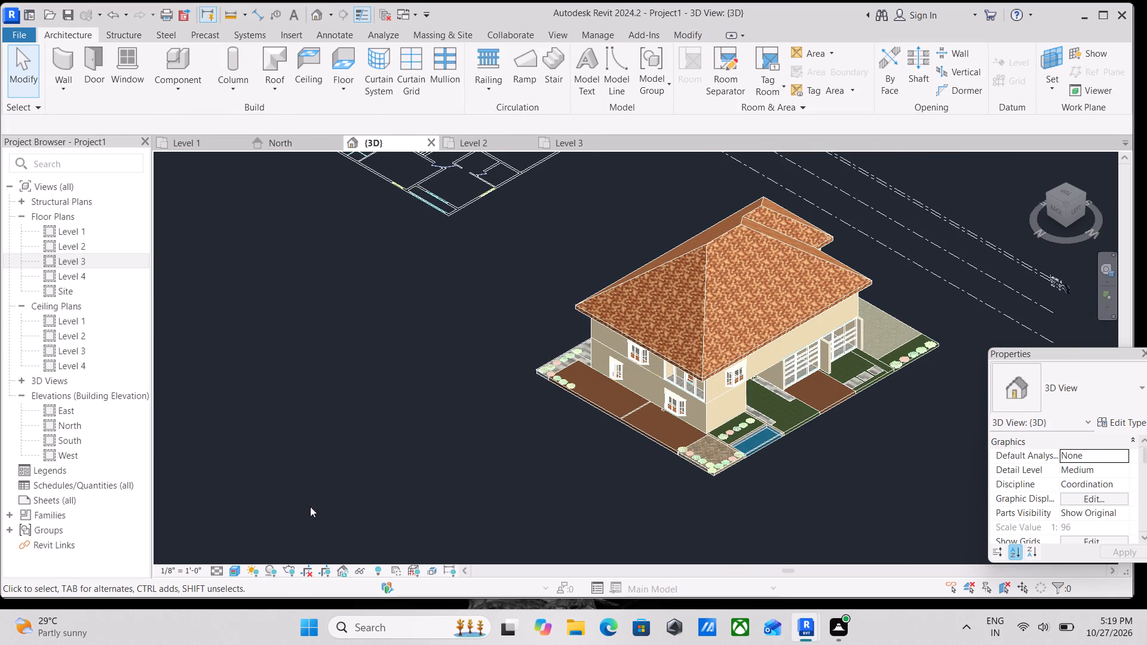
scroll(628, 390, "up", 3)
scroll(693, 408, "up", 2)
middle_click_drag(693, 408, 543, 406)
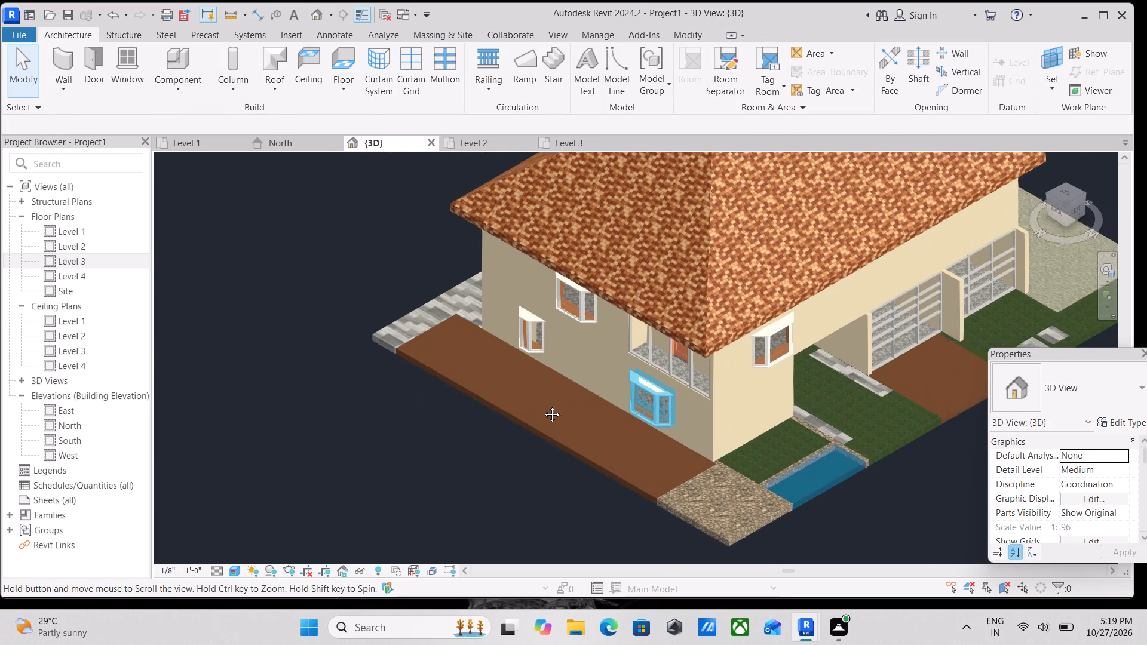
middle_click_drag(543, 406, 404, 413)
scroll(676, 390, "up", 2)
scroll(453, 353, "up", 4)
middle_click_drag(356, 386, 361, 385)
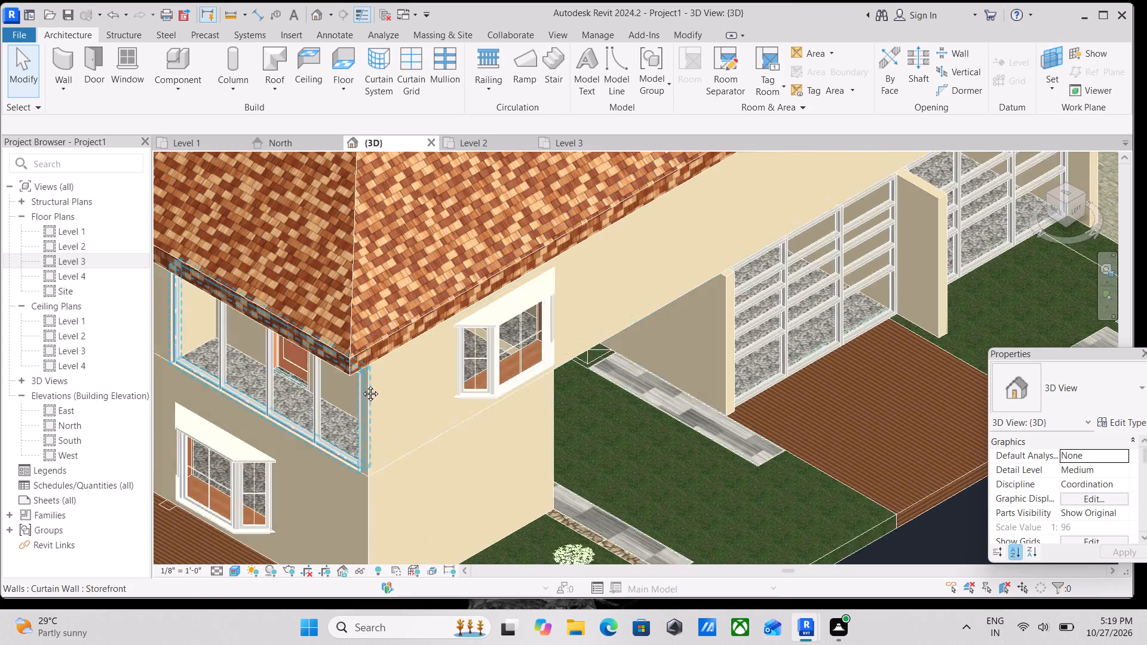
middle_click_drag(361, 385, 427, 380)
scroll(375, 377, "down", 1)
middle_click_drag(375, 377, 413, 379)
scroll(413, 379, "down", 3)
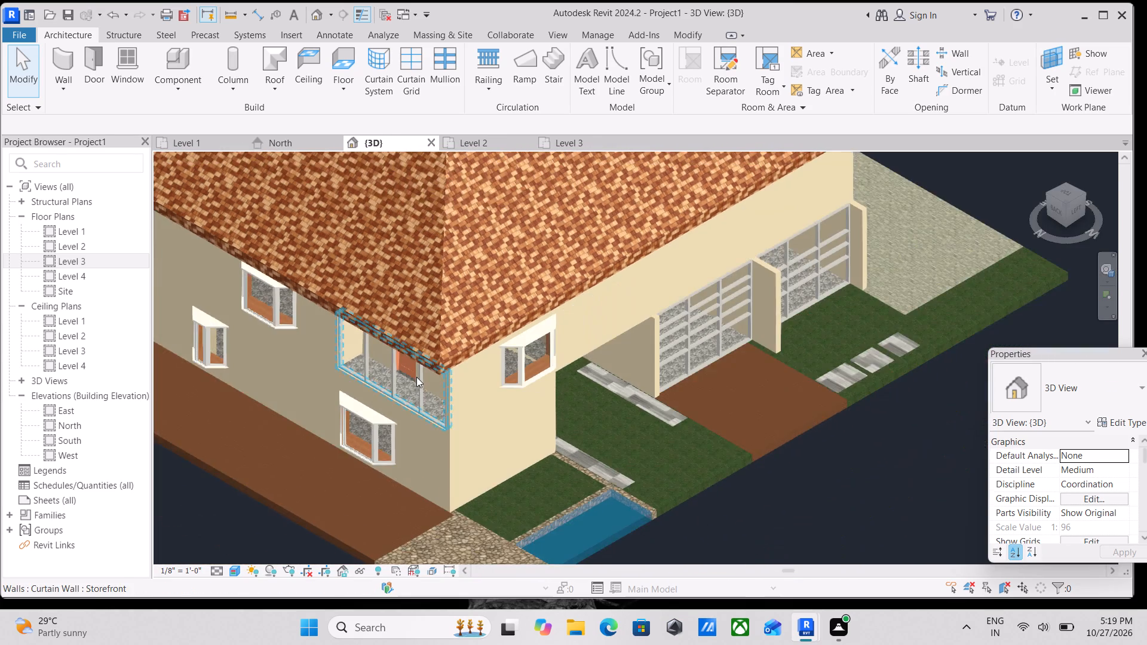
scroll(416, 377, "down", 3)
scroll(529, 423, "up", 5)
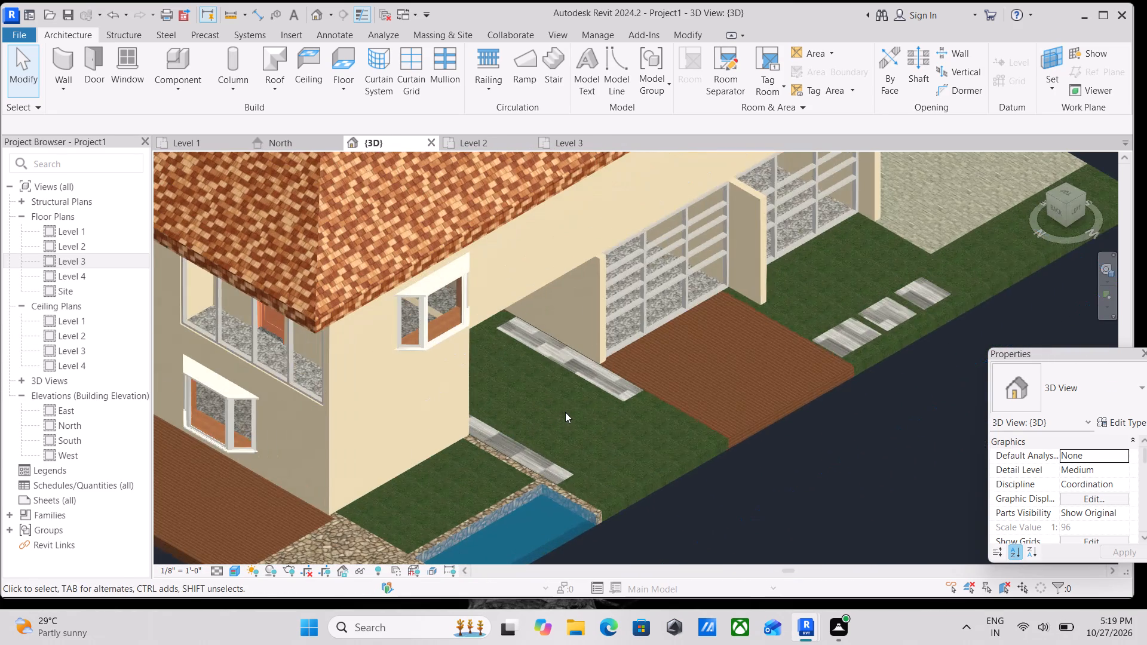
middle_click(565, 412)
scroll(570, 411, "down", 7)
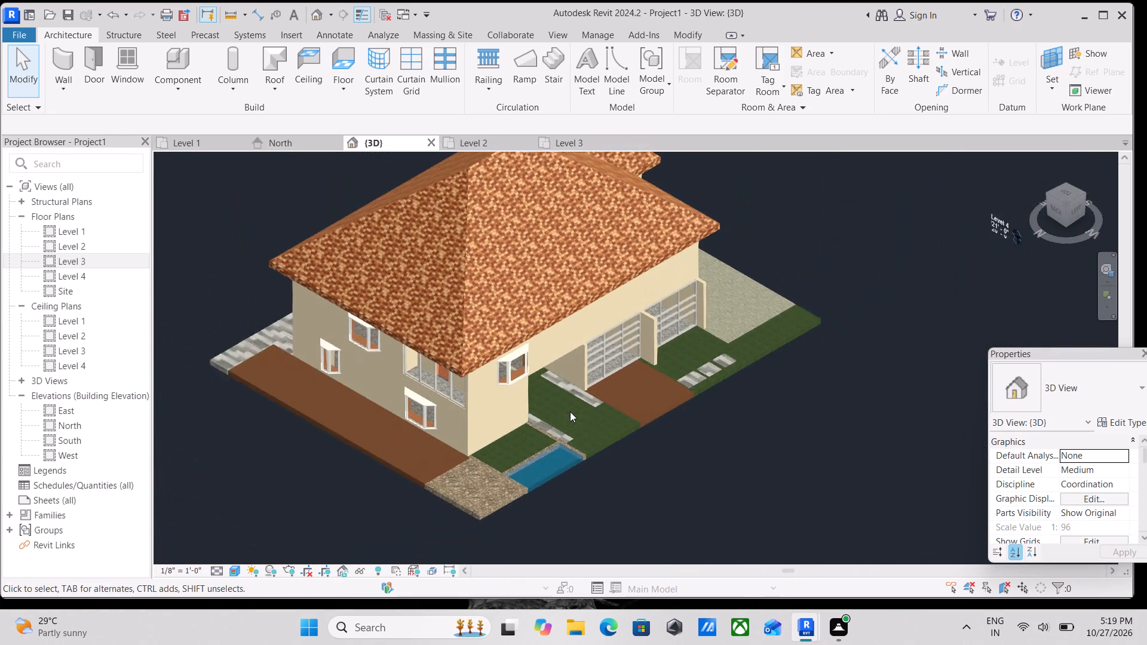
middle_click_drag(570, 411, 591, 443)
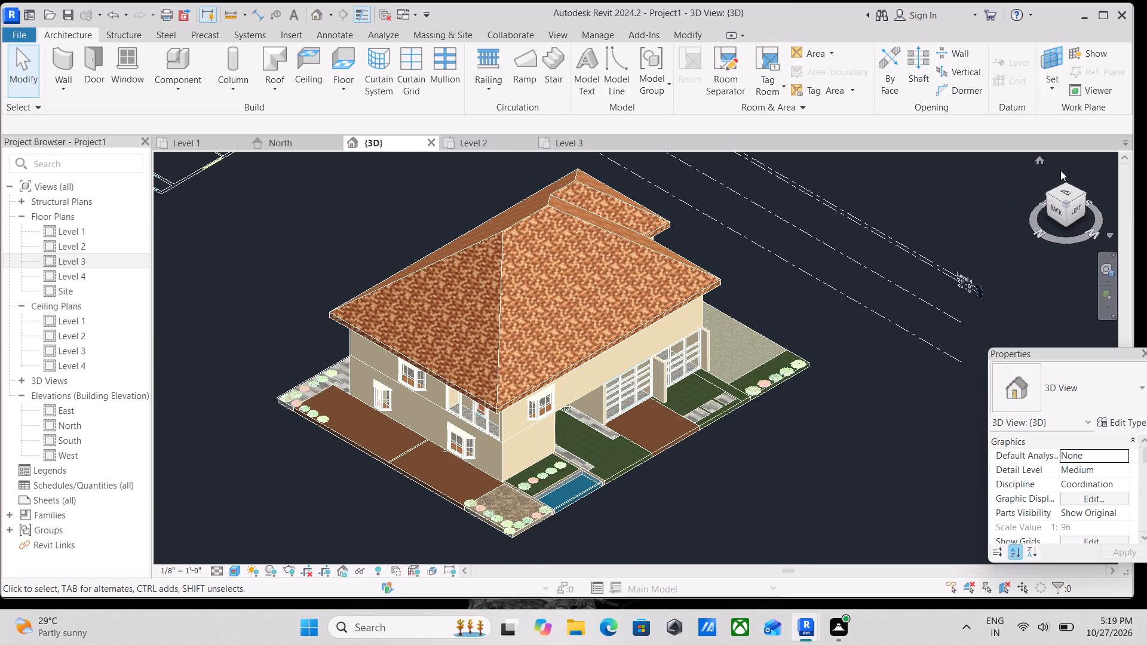
Start the Wall command in the top-down 3D view with the Basic Wall type OUTER WALL 8".
left_click(1069, 197)
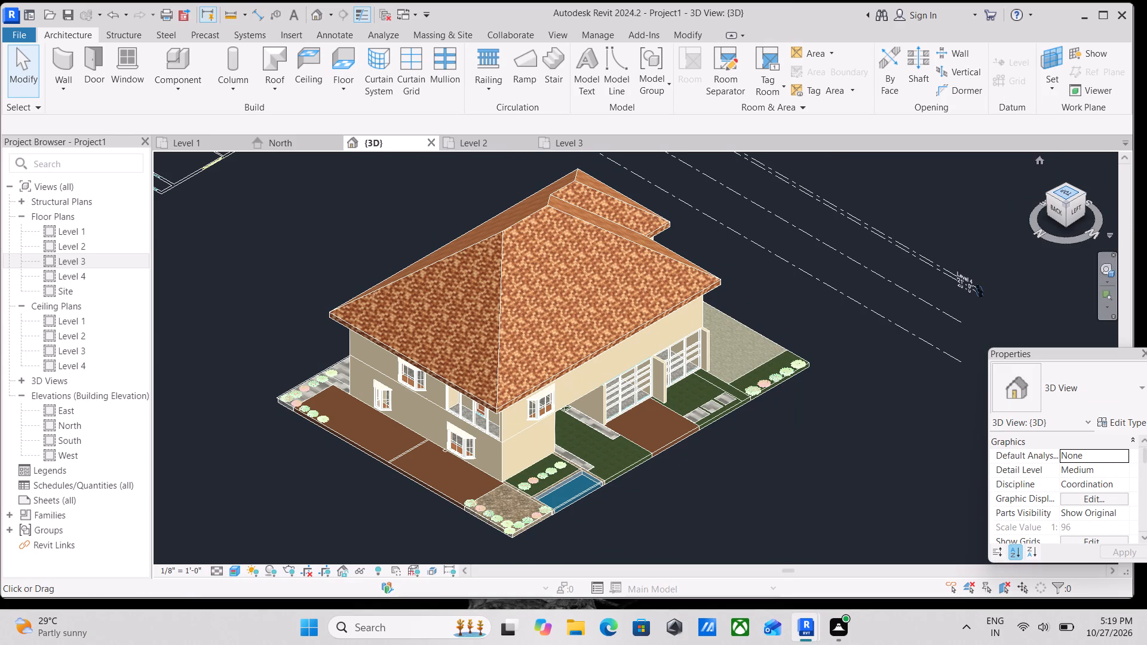
scroll(615, 342, "up", 10)
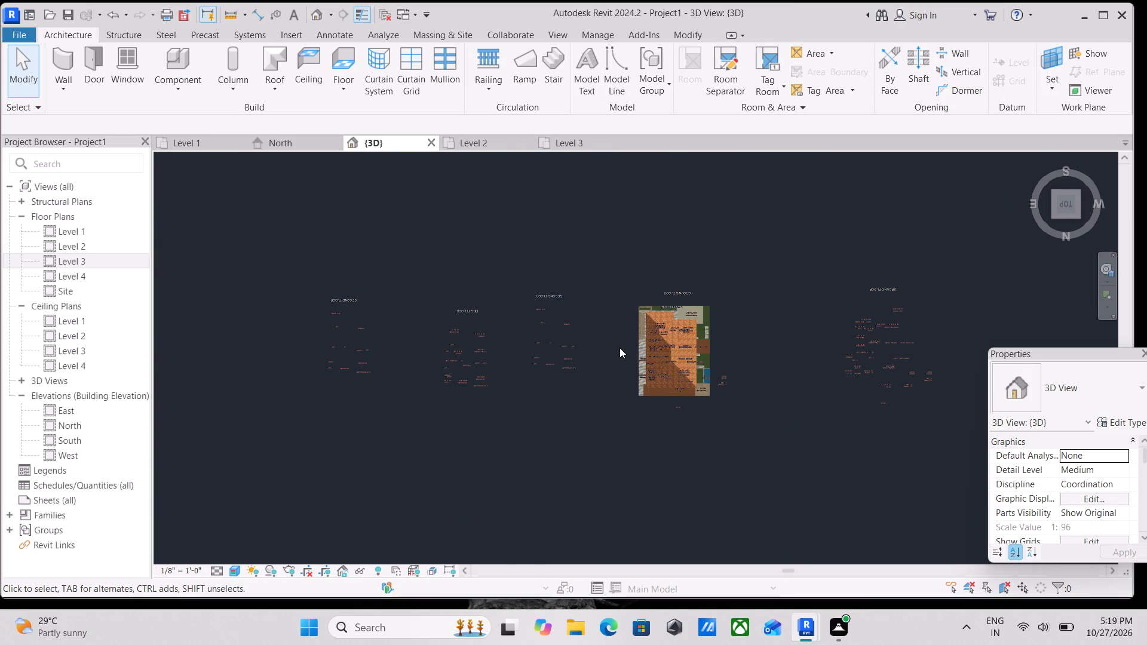
scroll(632, 343, "up", 4)
middle_click_drag(672, 277, 651, 333)
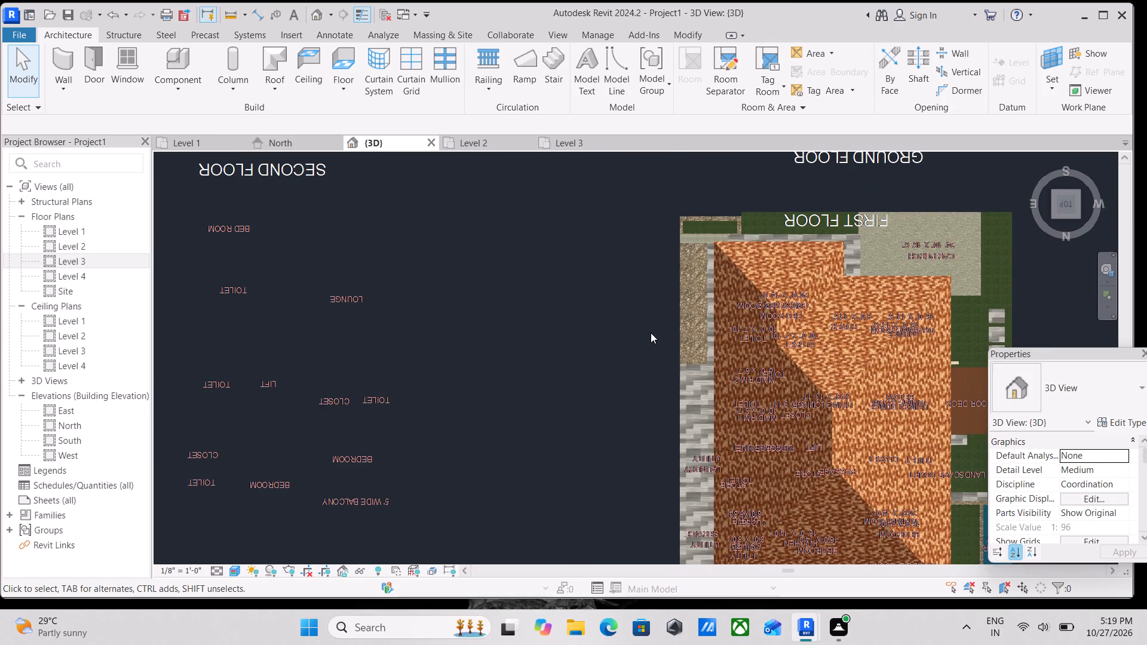
type("wa")
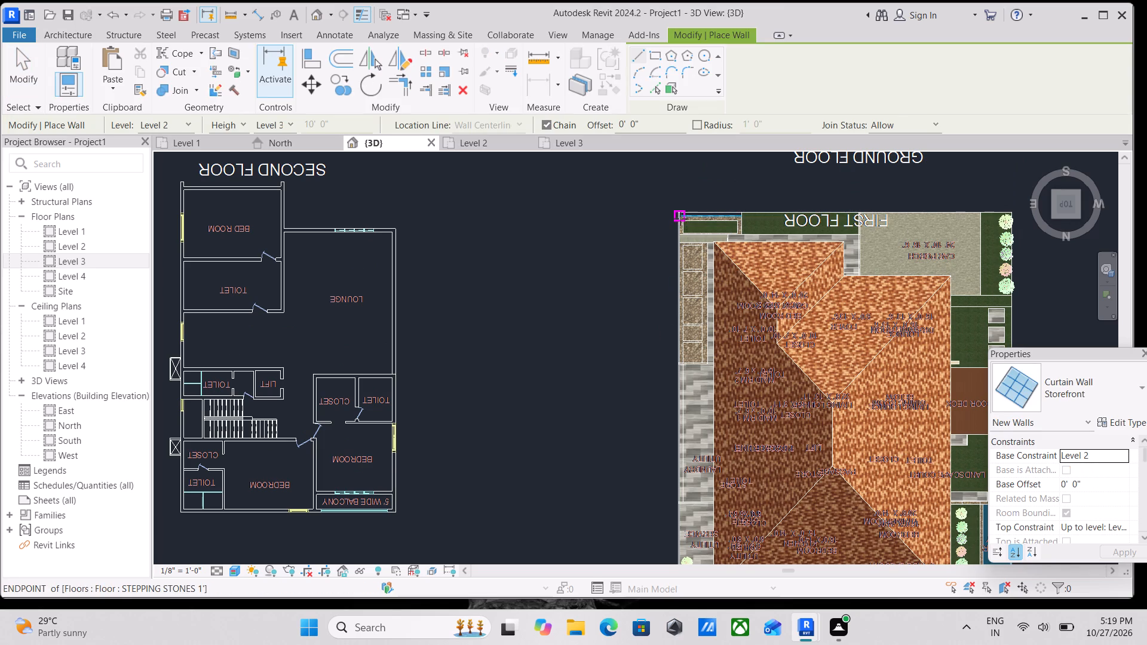
scroll(679, 216, "up", 5)
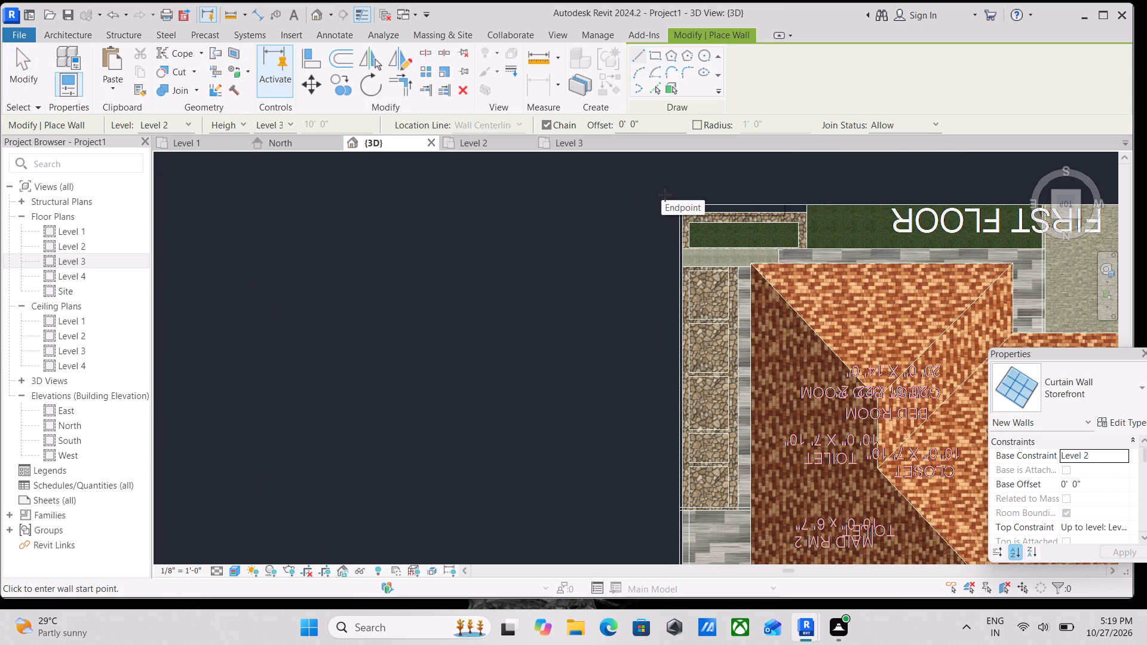
scroll(667, 188, "down", 3)
middle_click_drag(673, 215, 464, 198)
scroll(916, 180, "up", 3)
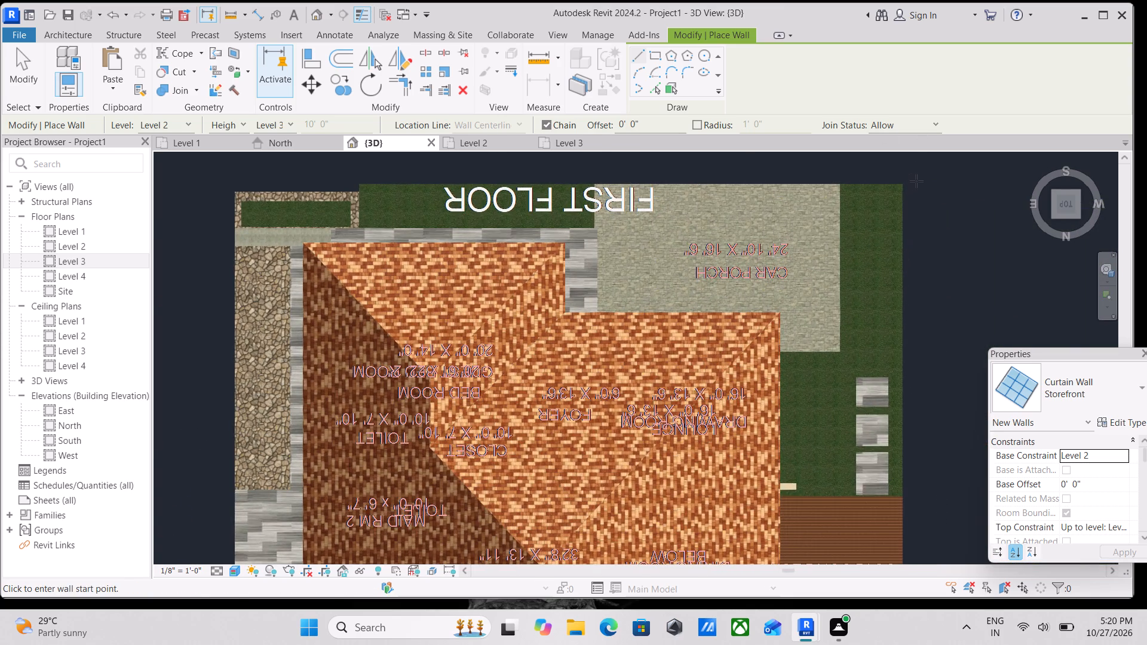
scroll(916, 181, "up", 2)
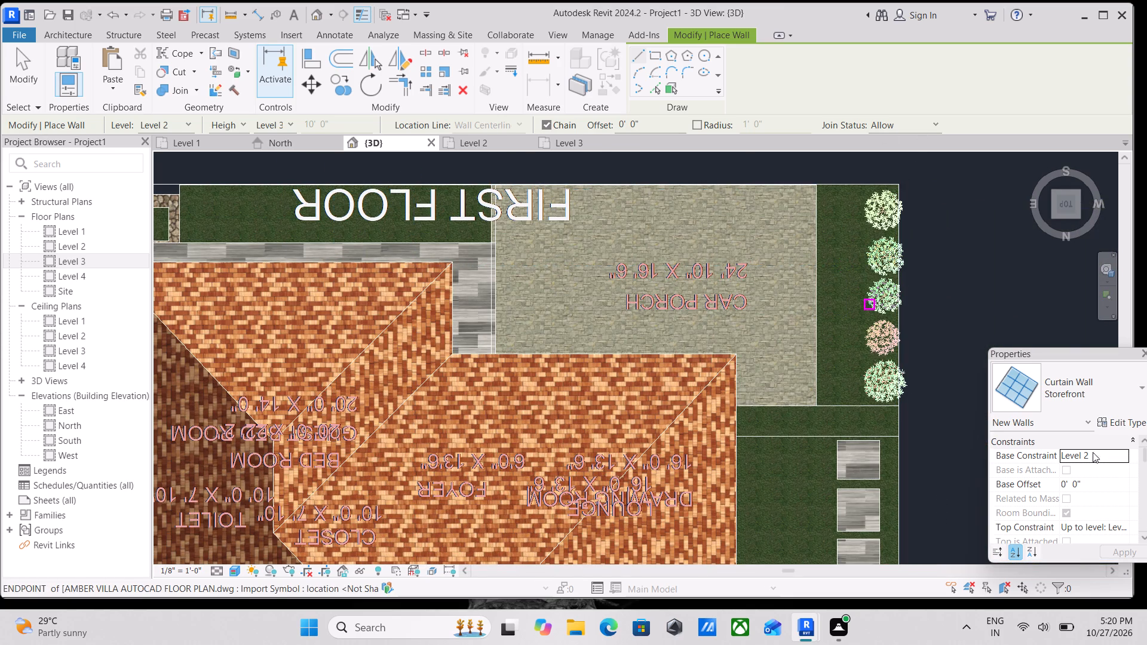
left_click(1135, 411)
scroll(1038, 300, "up", 1)
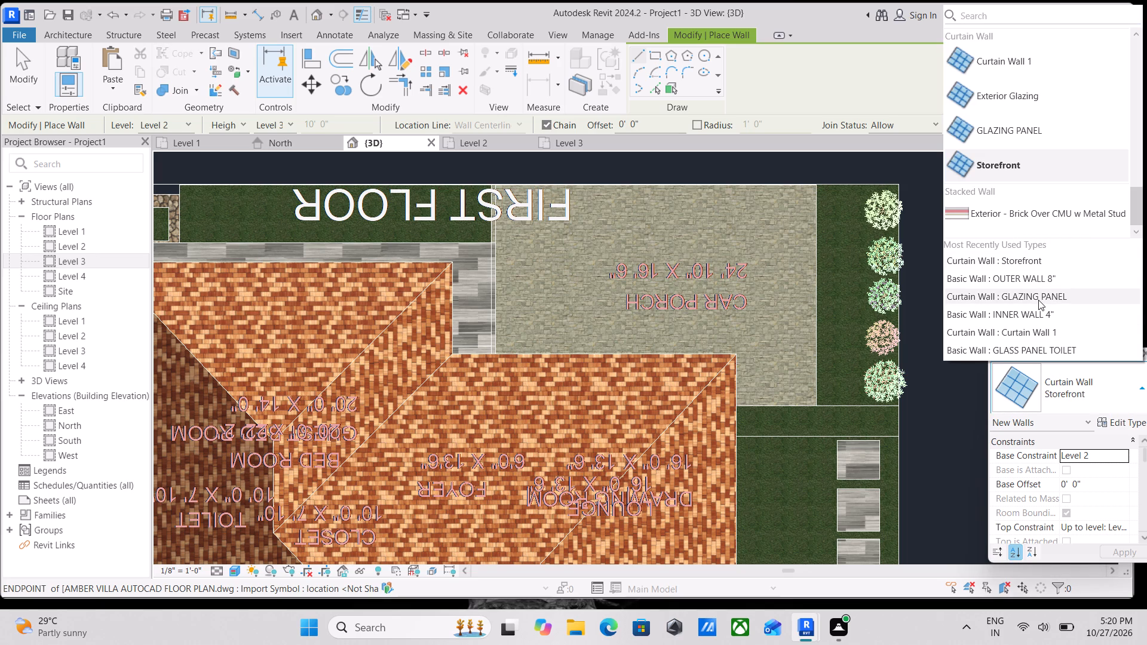
left_click(1048, 274)
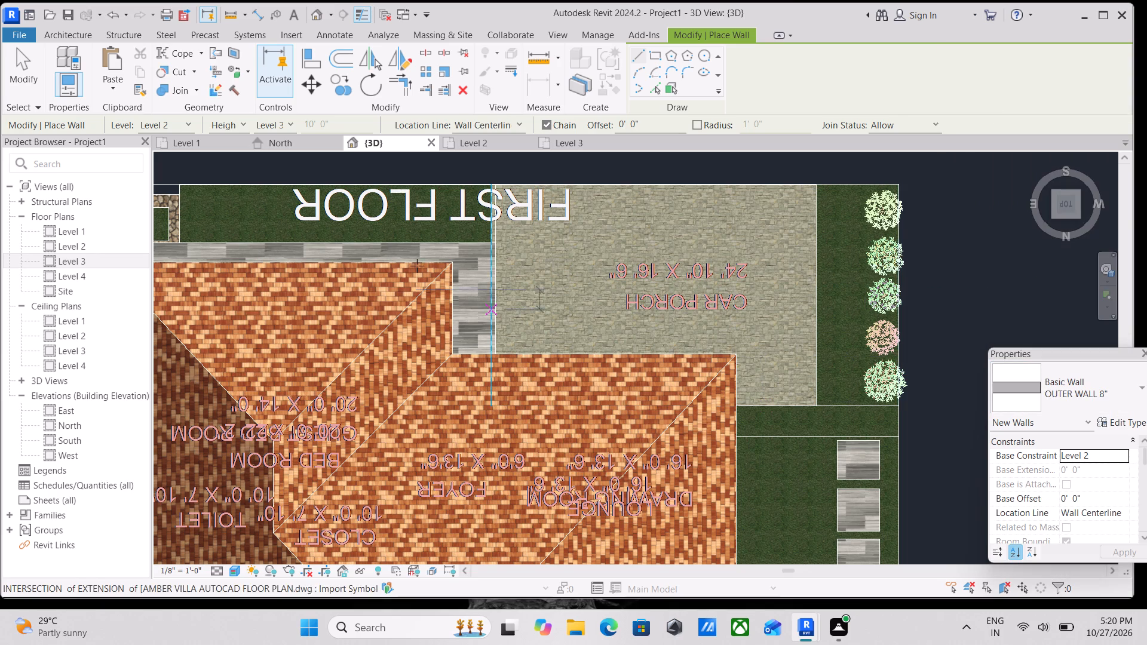
Set the new wall's base level to Level 1 and its height to Unconnected, 5' 0".
left_click(173, 124)
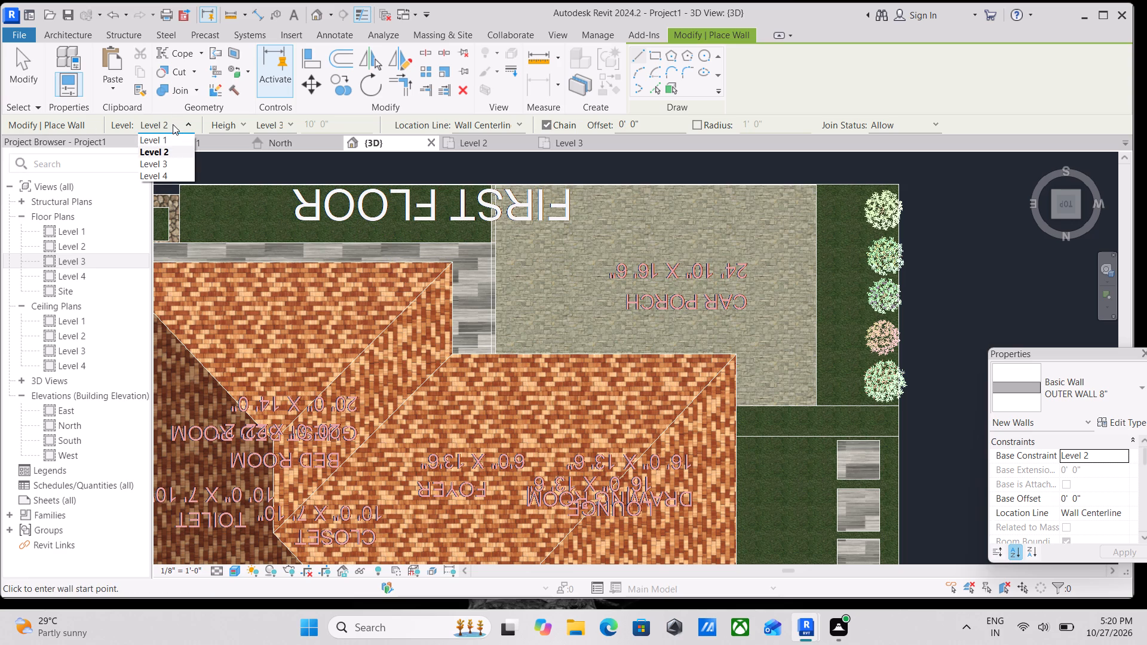
left_click(158, 142)
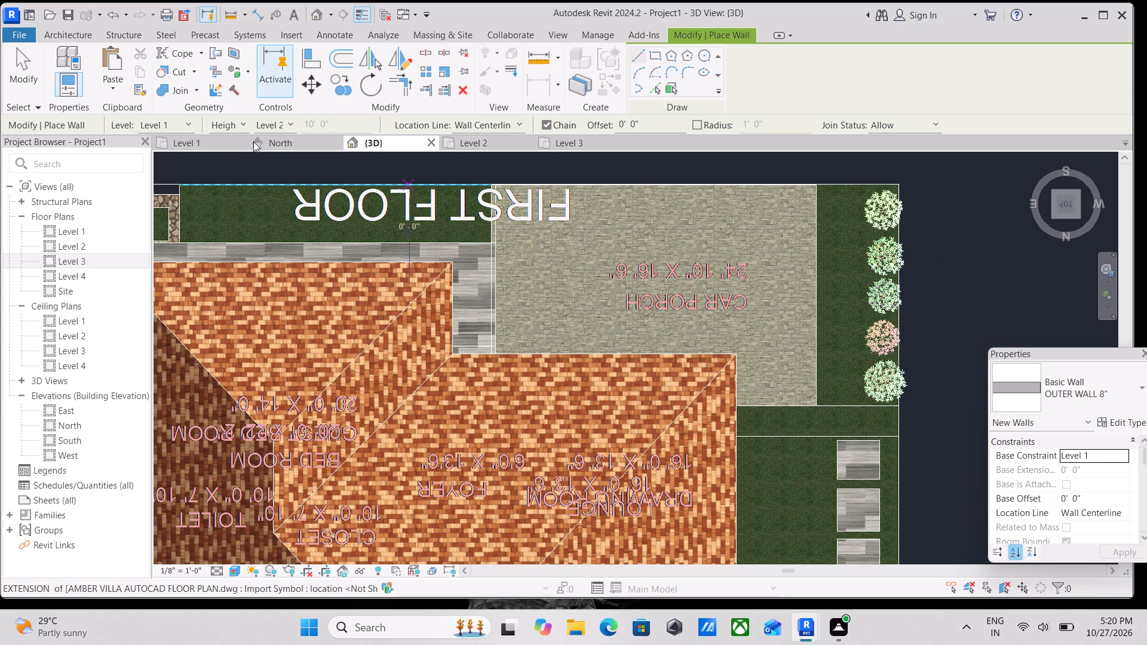
left_click(243, 124)
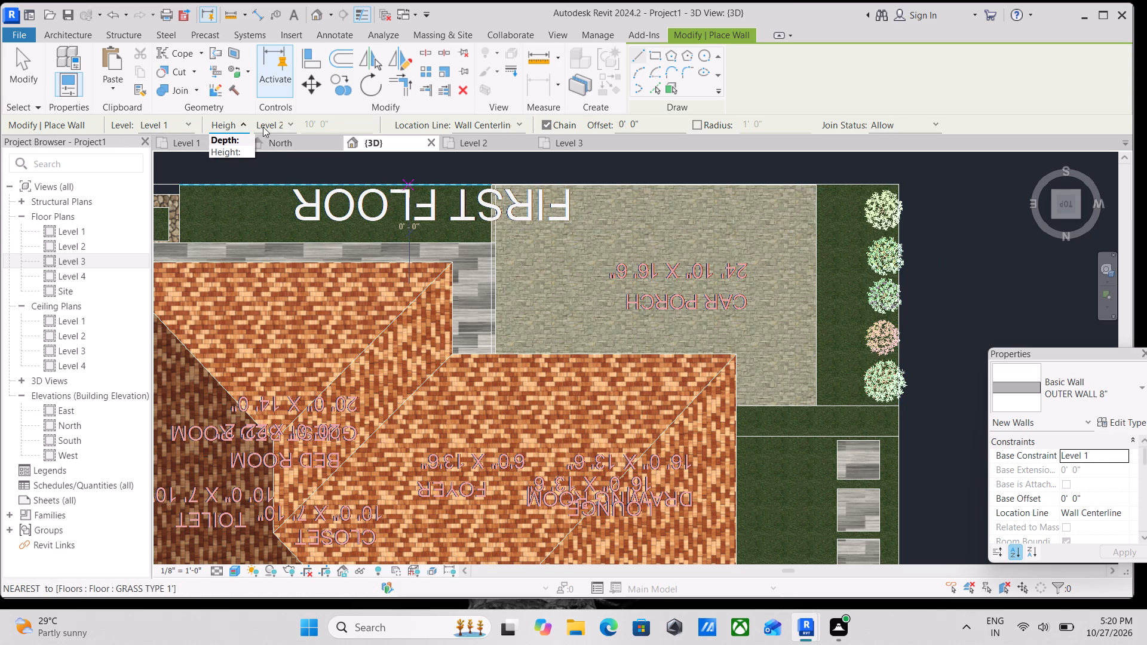
left_click(284, 121)
left_click(289, 122)
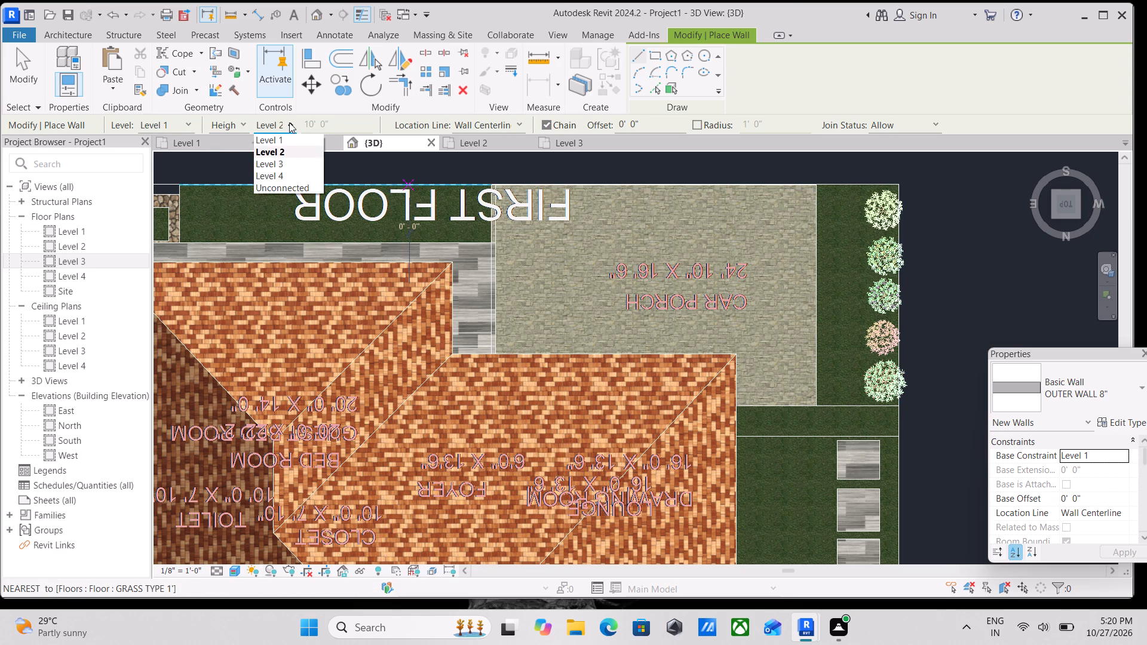
left_click(294, 189)
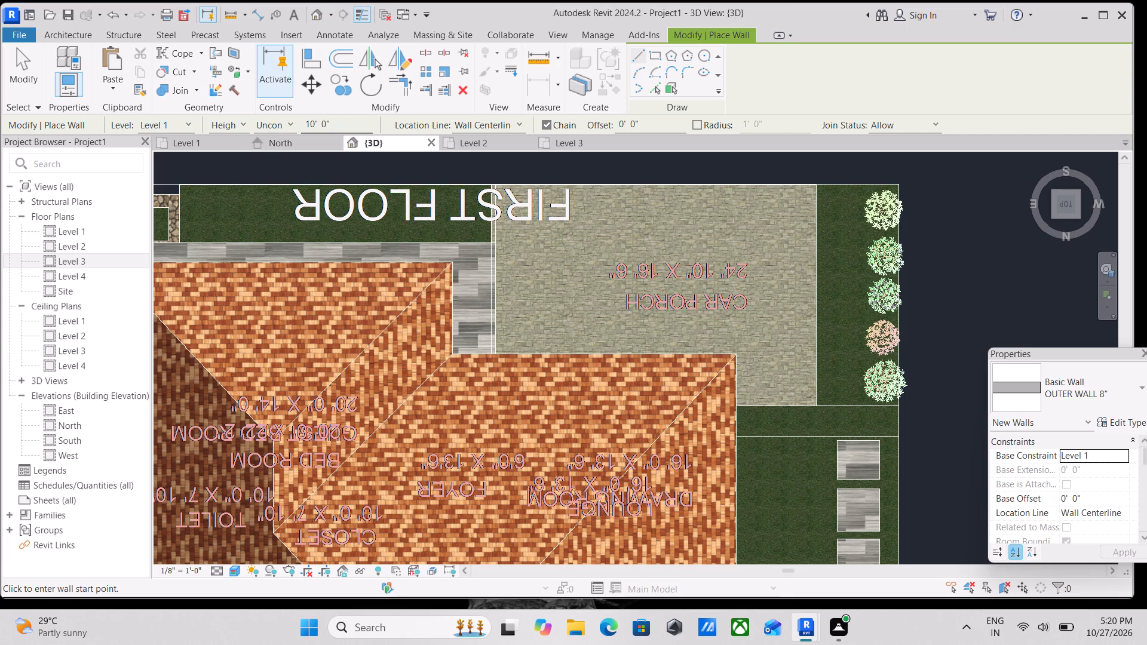
left_click_drag(330, 123, 298, 126)
type("5'")
key("Return")
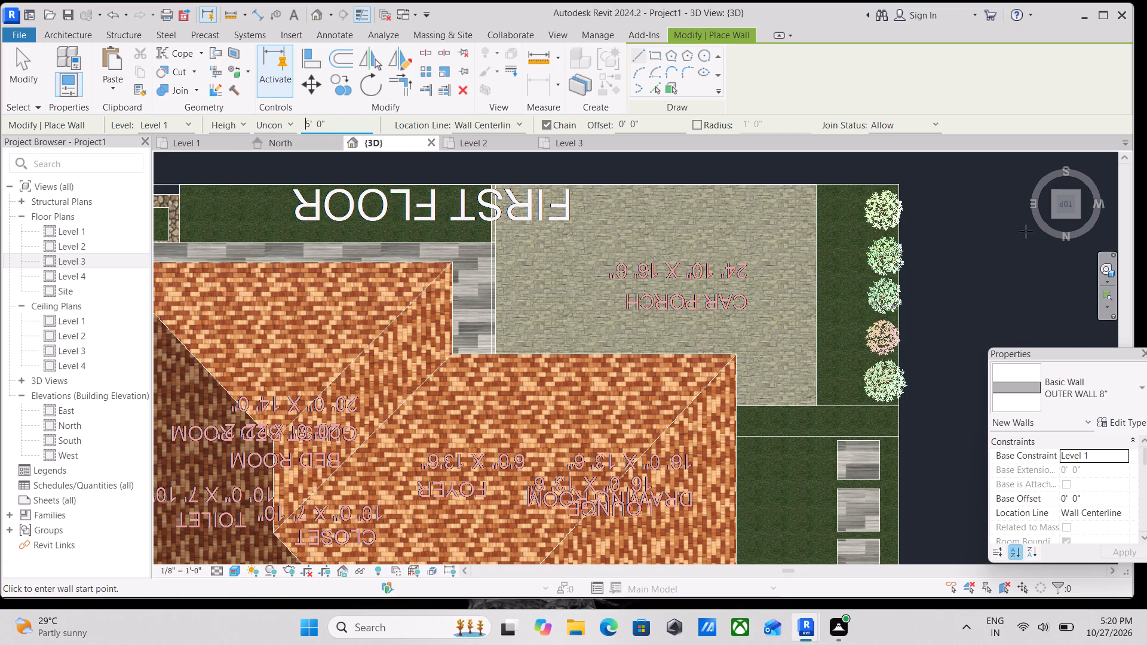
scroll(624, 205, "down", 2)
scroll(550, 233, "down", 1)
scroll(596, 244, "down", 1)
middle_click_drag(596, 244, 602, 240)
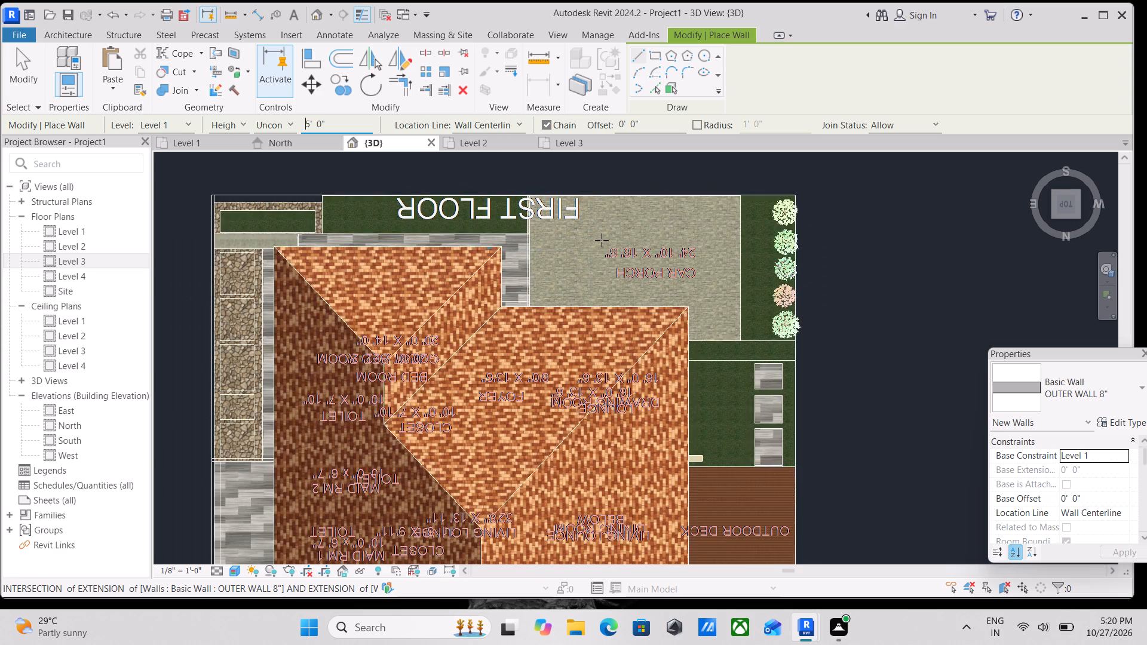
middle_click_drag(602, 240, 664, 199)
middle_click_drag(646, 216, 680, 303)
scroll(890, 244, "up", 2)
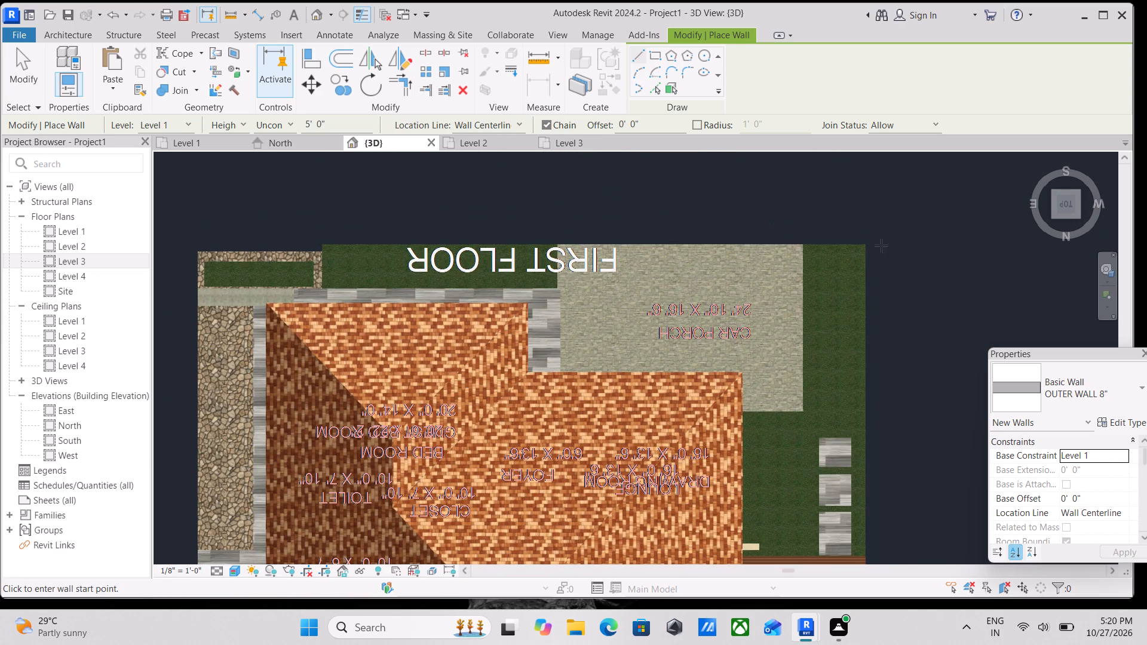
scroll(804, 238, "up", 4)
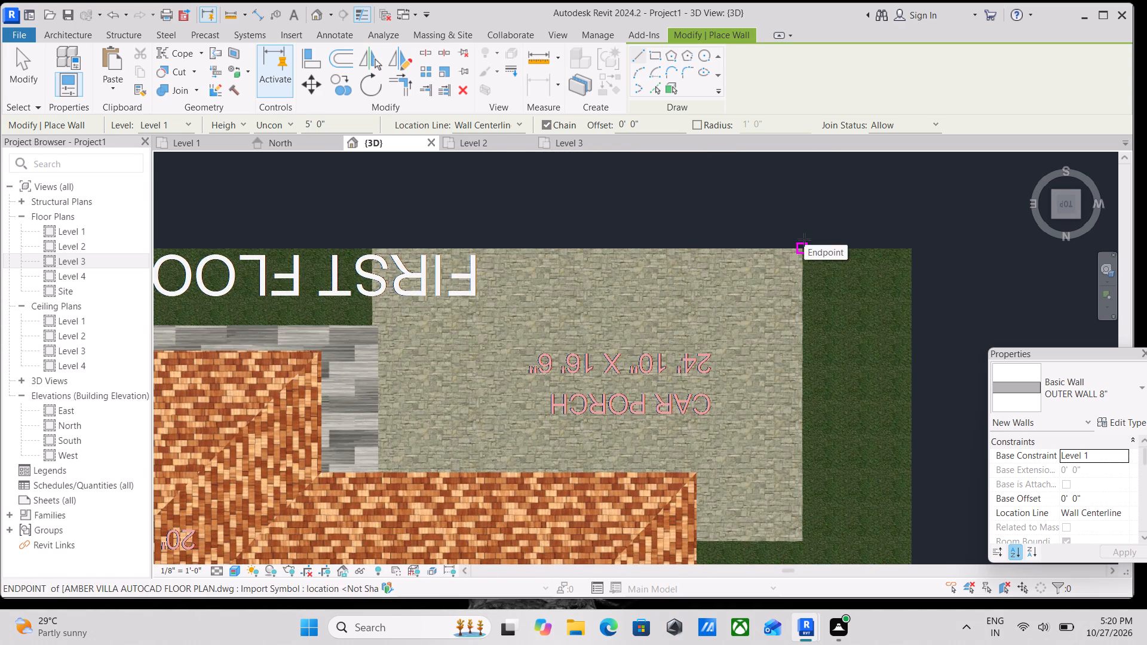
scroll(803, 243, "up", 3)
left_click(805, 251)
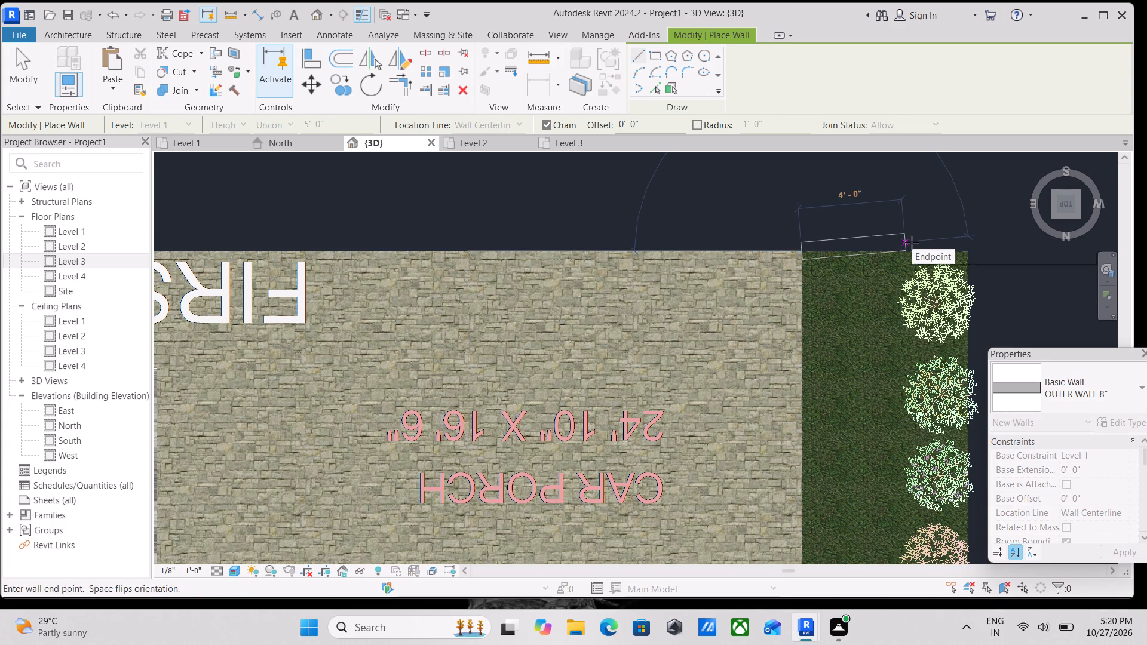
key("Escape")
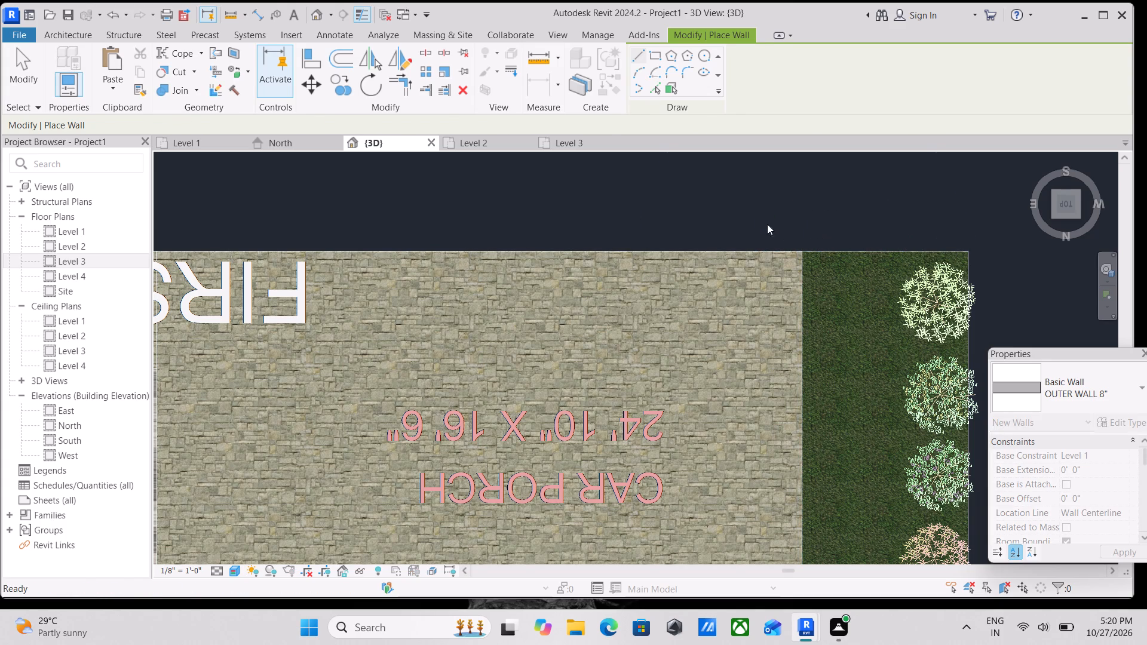
Draw a 6' 5" wall along the planting strip's south edge, from the car porch corner to the plot corner, using Finish Face: Interior.
key("w")
key("a")
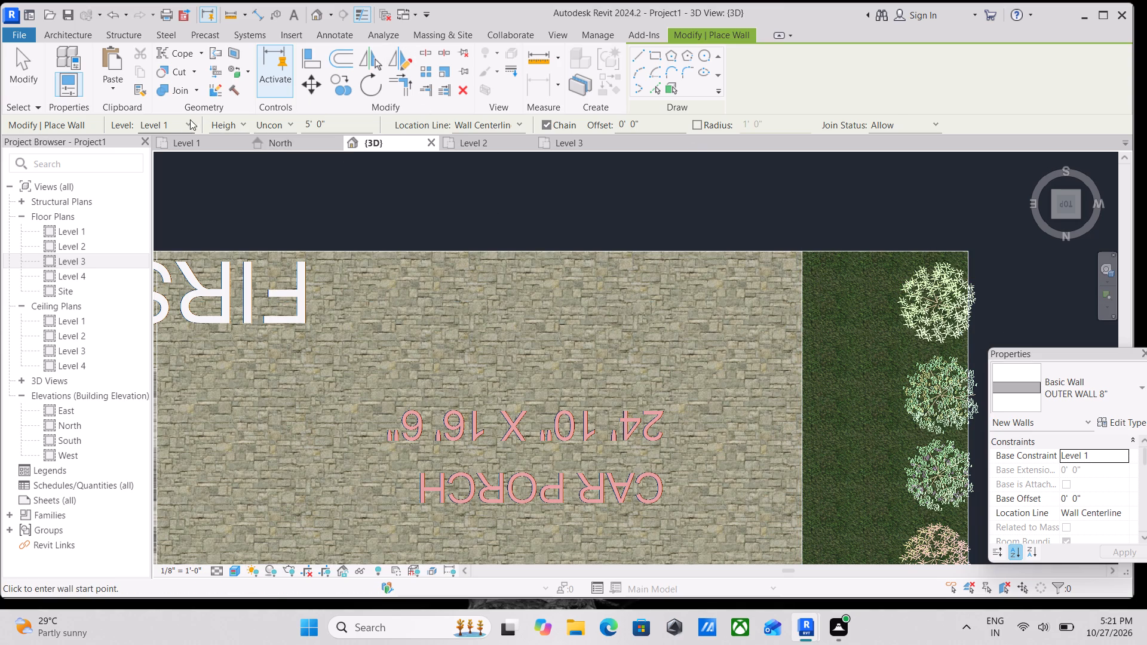
left_click(514, 126)
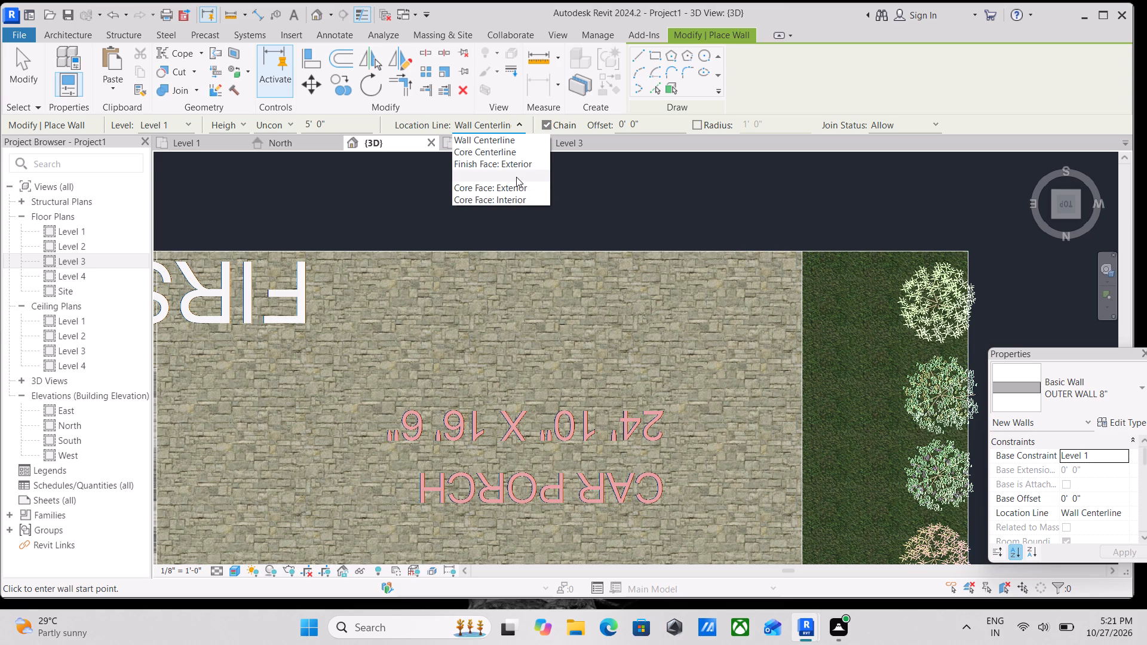
left_click(516, 177)
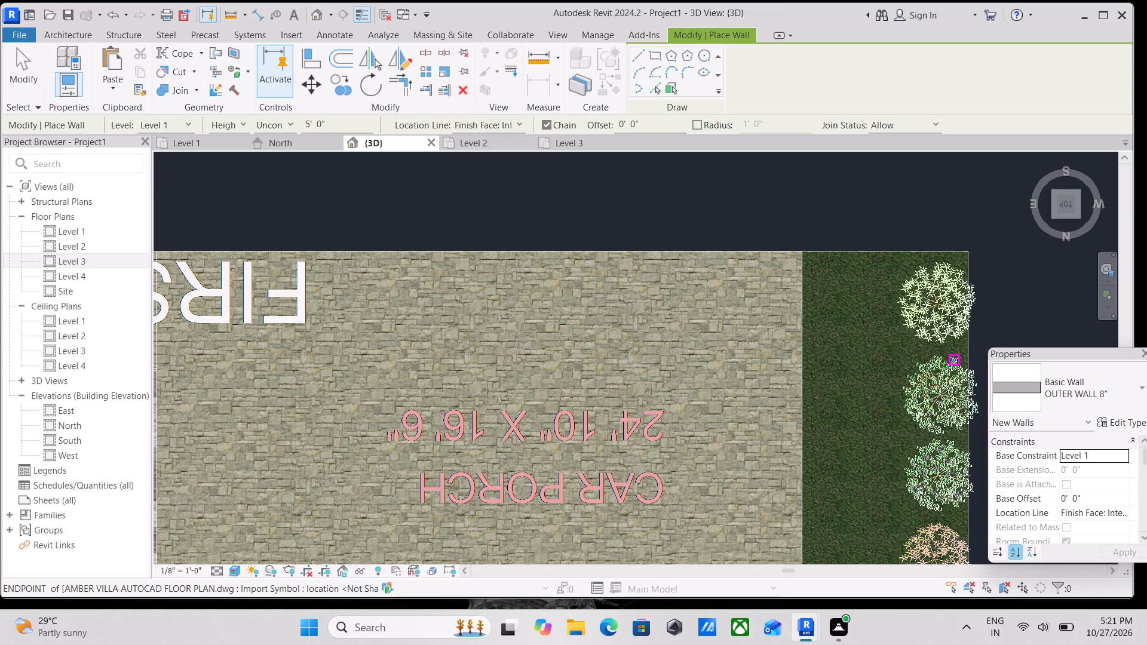
left_click(805, 253)
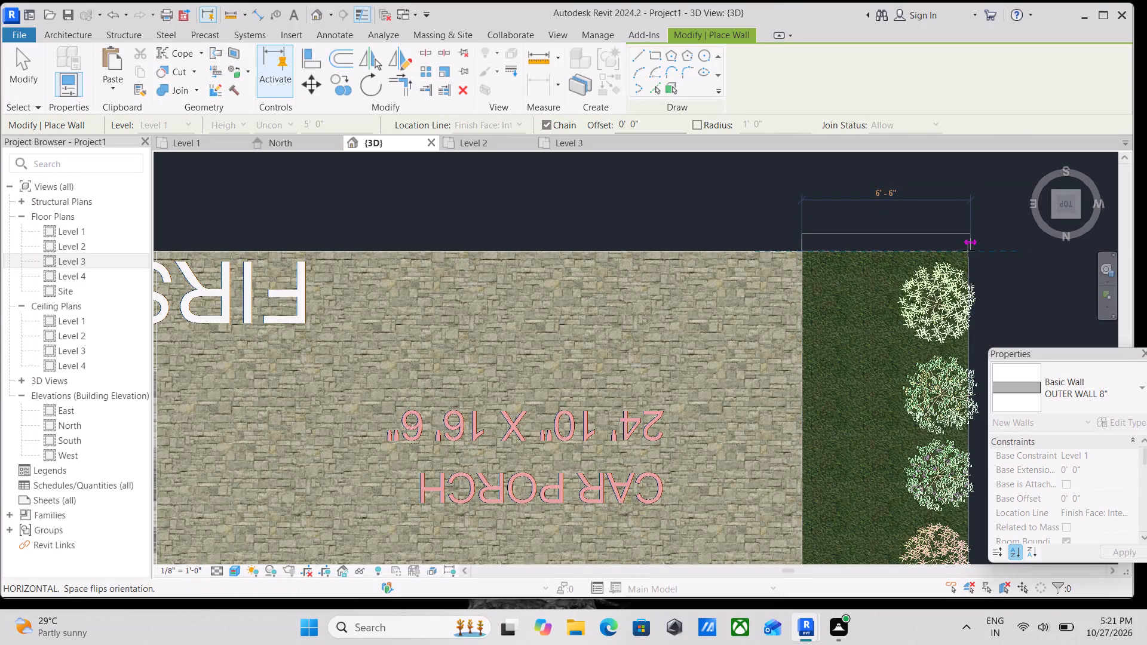
scroll(965, 254, "up", 7)
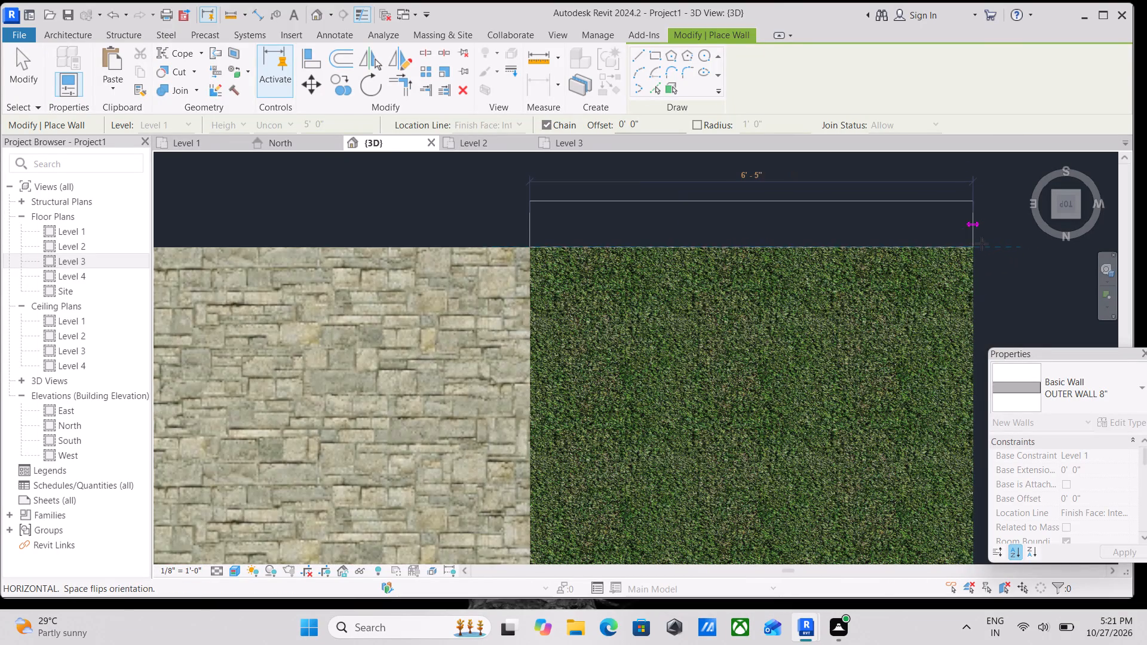
left_click(971, 247)
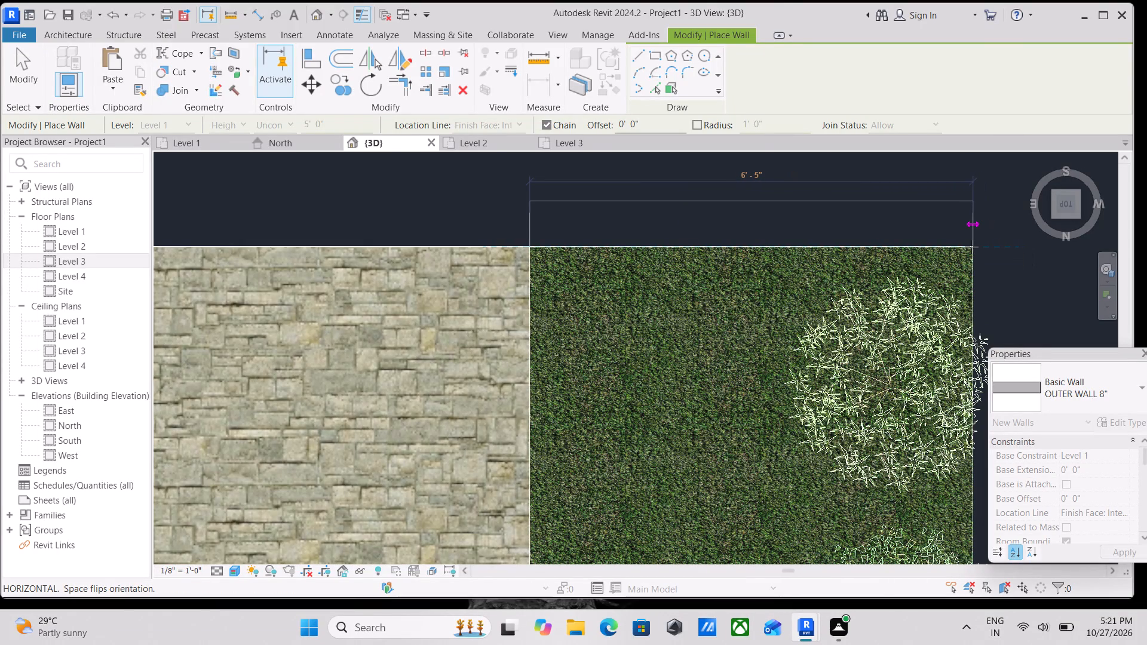
scroll(961, 231, "down", 3)
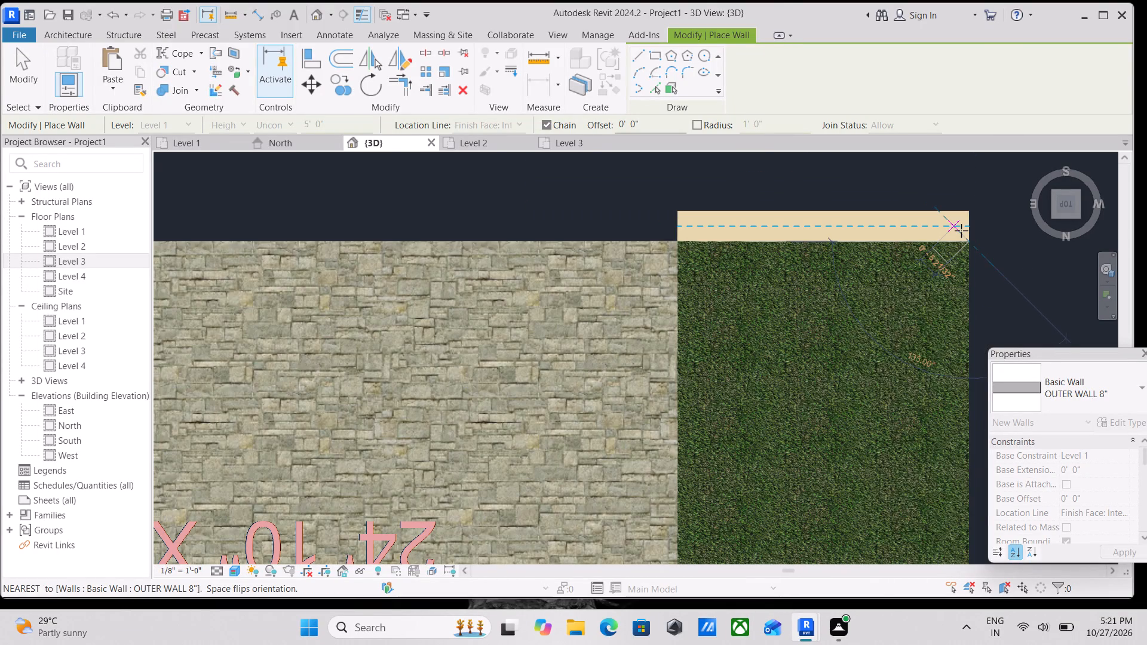
key("Escape")
key("Escape")
scroll(961, 231, "down", 3)
key("Escape")
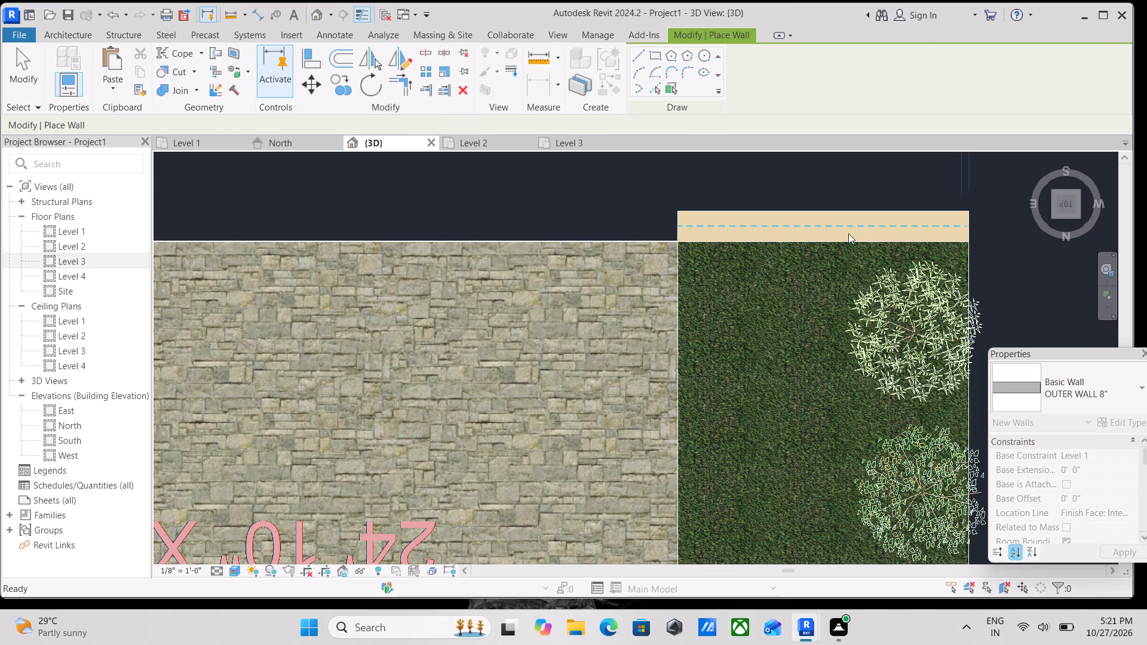
Examine the new wall segment beside the car porch in 3D, checking its height and position against the lawn edge.
scroll(835, 233, "down", 5)
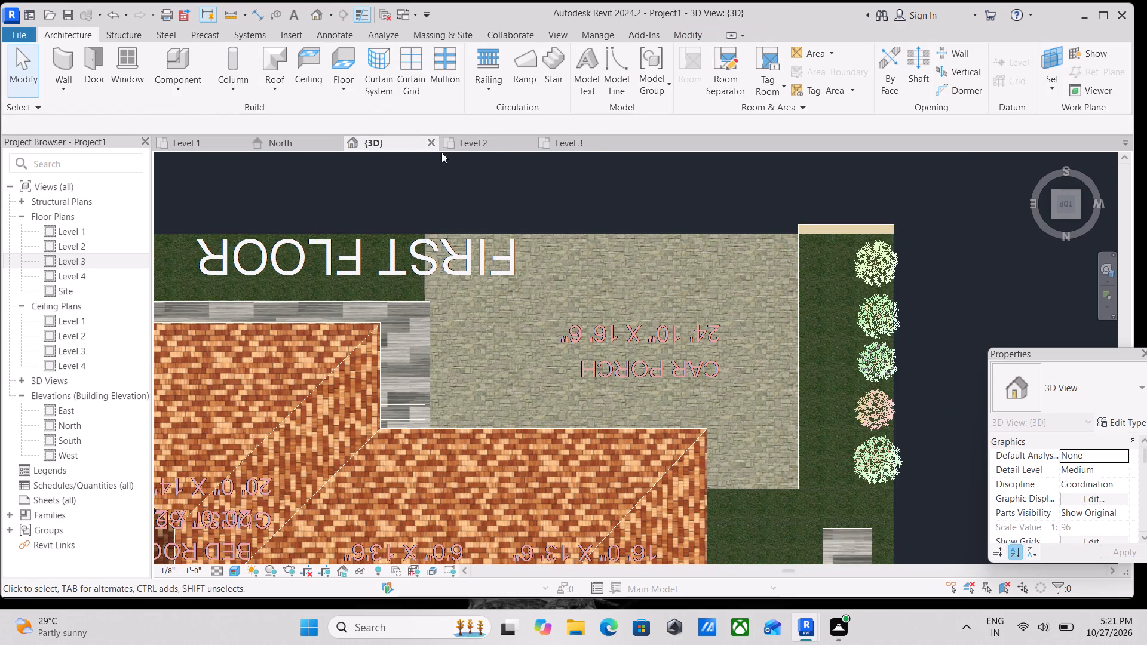
scroll(497, 216, "down", 4)
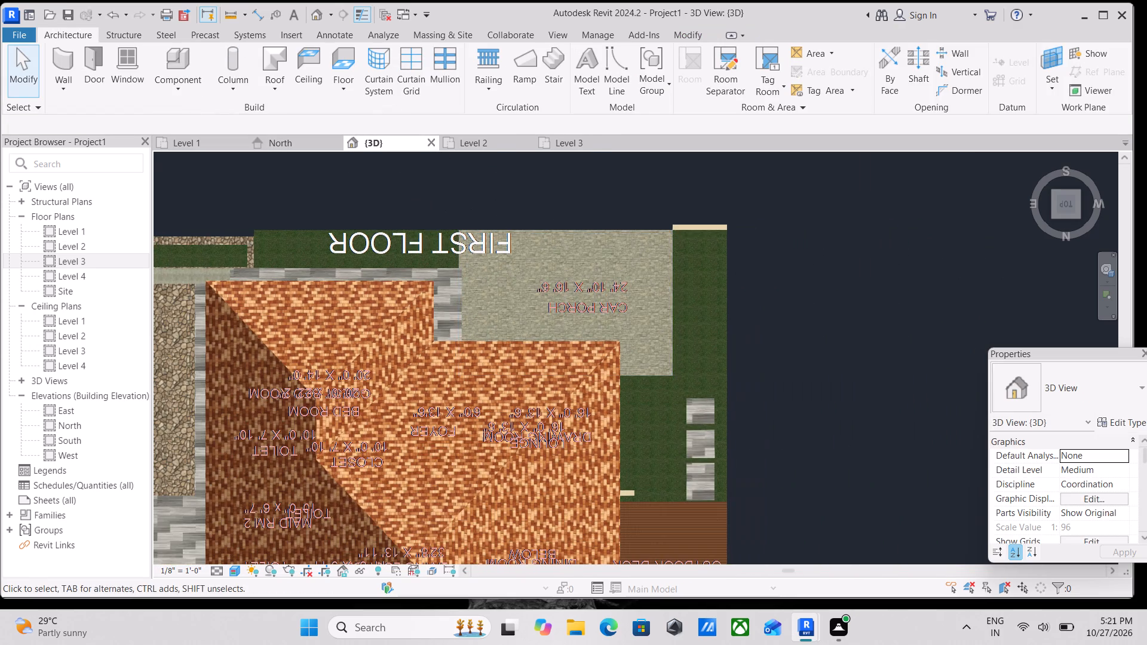
left_click(1079, 216)
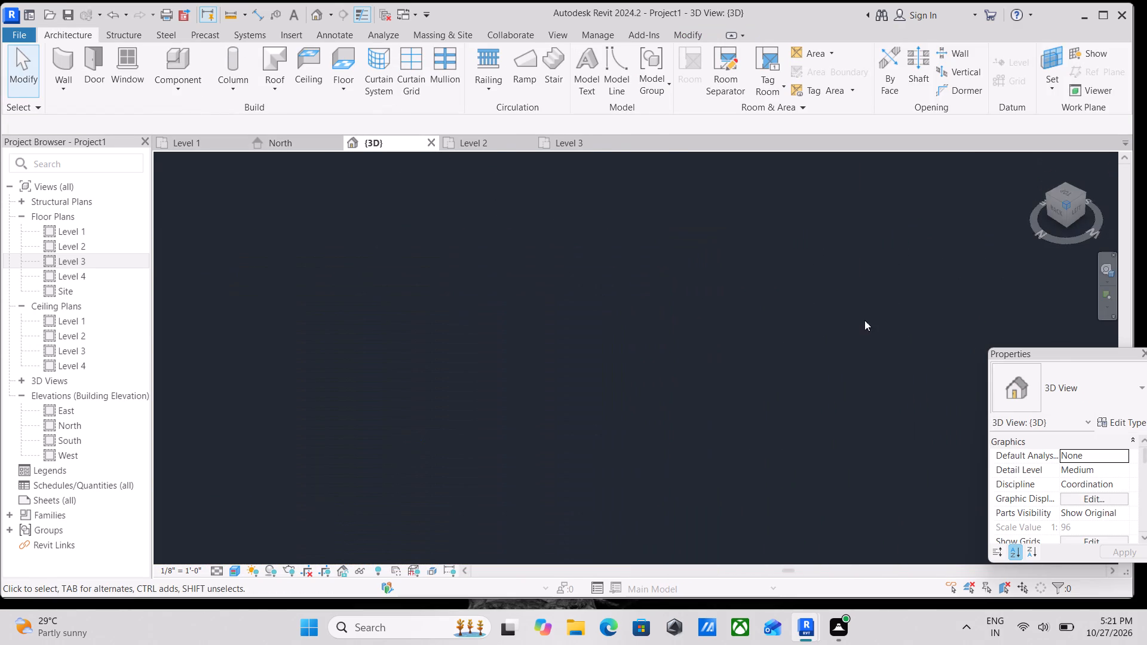
scroll(654, 409, "up", 2)
scroll(706, 377, "up", 4)
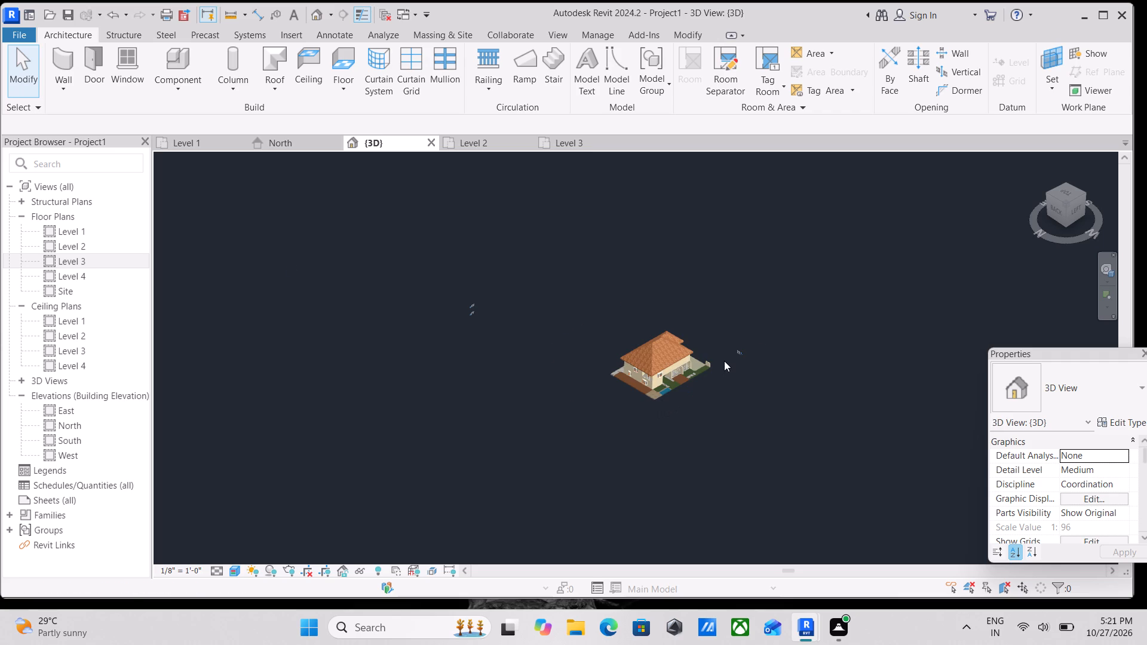
scroll(724, 361, "up", 19)
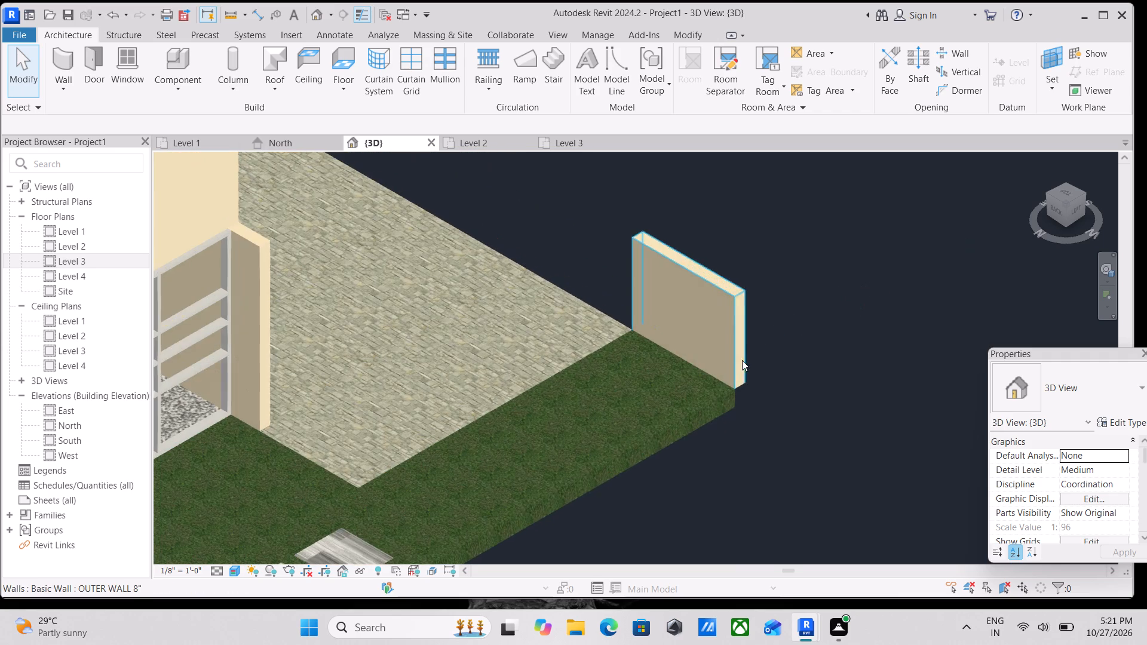
scroll(766, 360, "up", 4)
scroll(704, 223, "down", 4)
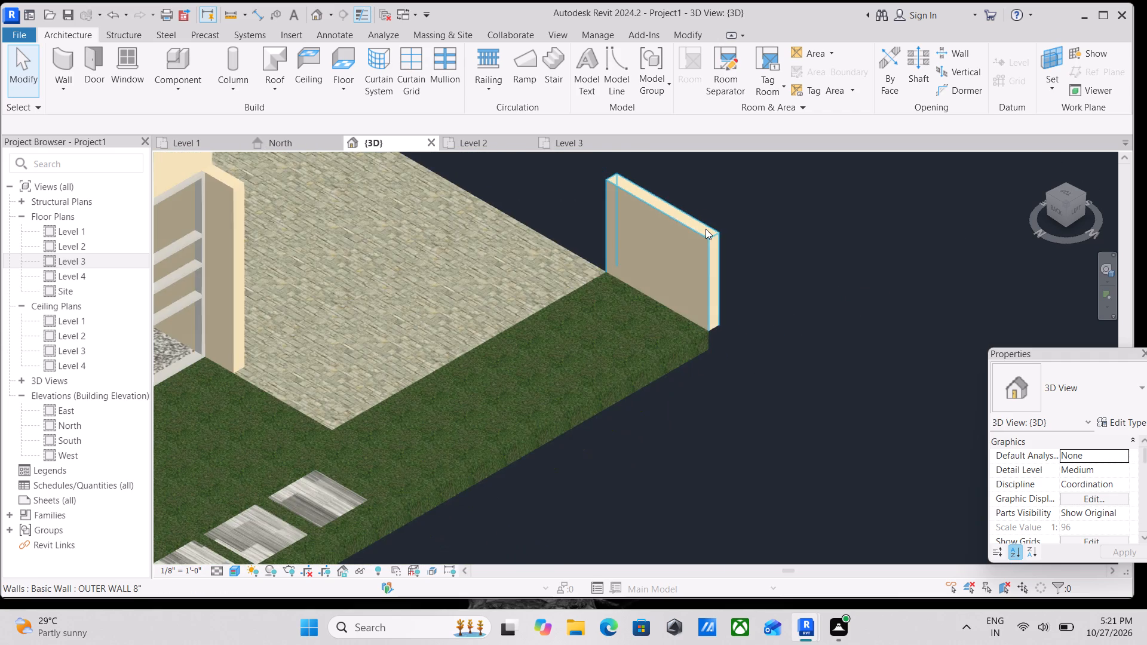
scroll(706, 230, "down", 4)
middle_click_drag(712, 235, 717, 241)
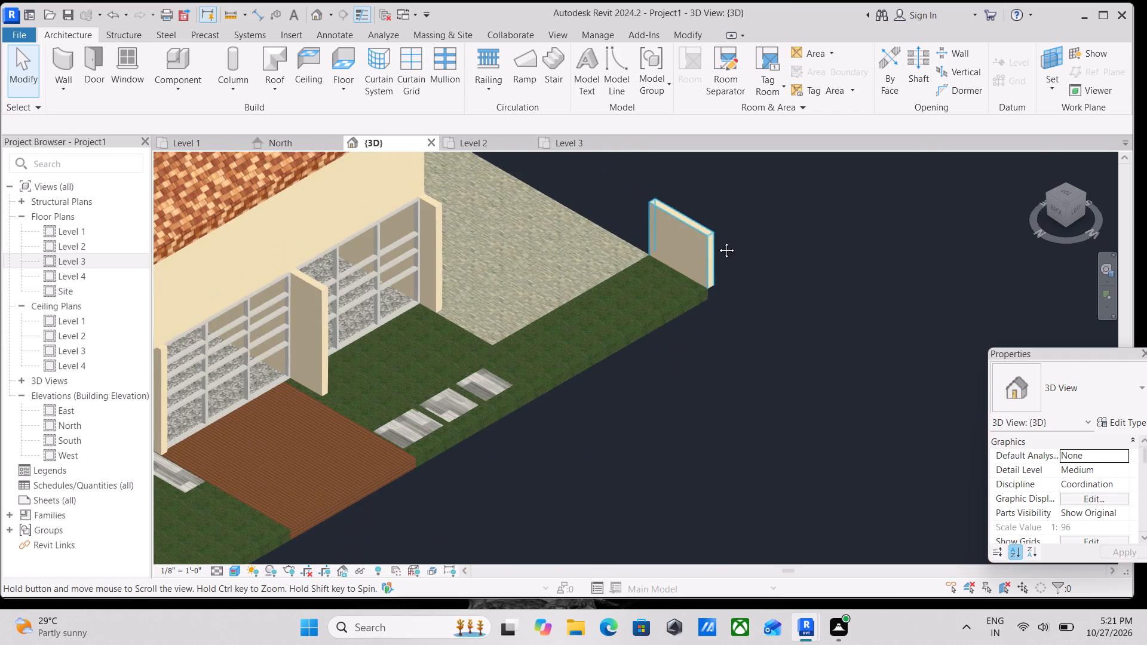
middle_click_drag(717, 241, 721, 247)
scroll(723, 245, "down", 2)
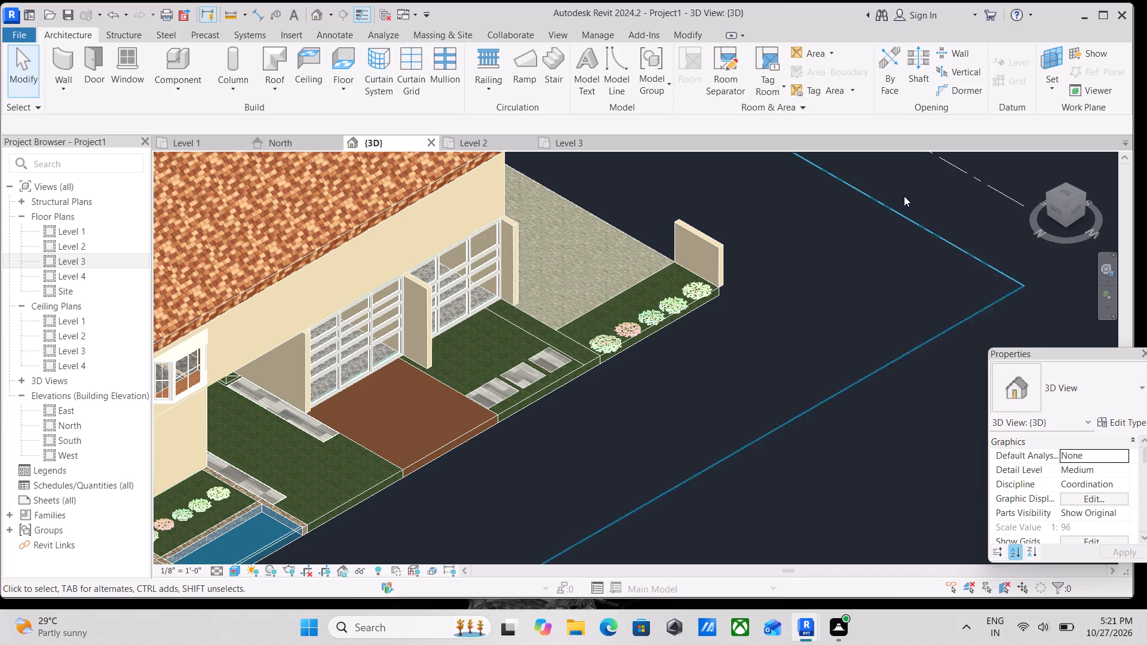
In the top-down 3D view, draw an OUTER WALL 8" about 37' long along the south edge, from the car porch's east corner to the plot's southeast corner.
left_click(1062, 194)
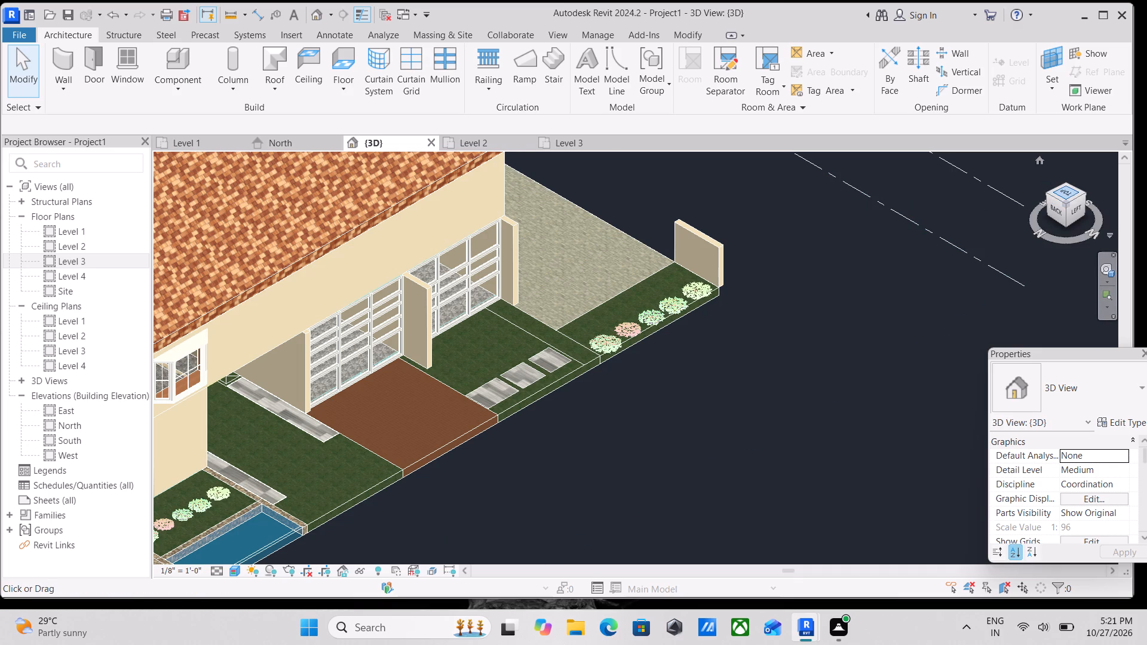
scroll(765, 340, "up", 2)
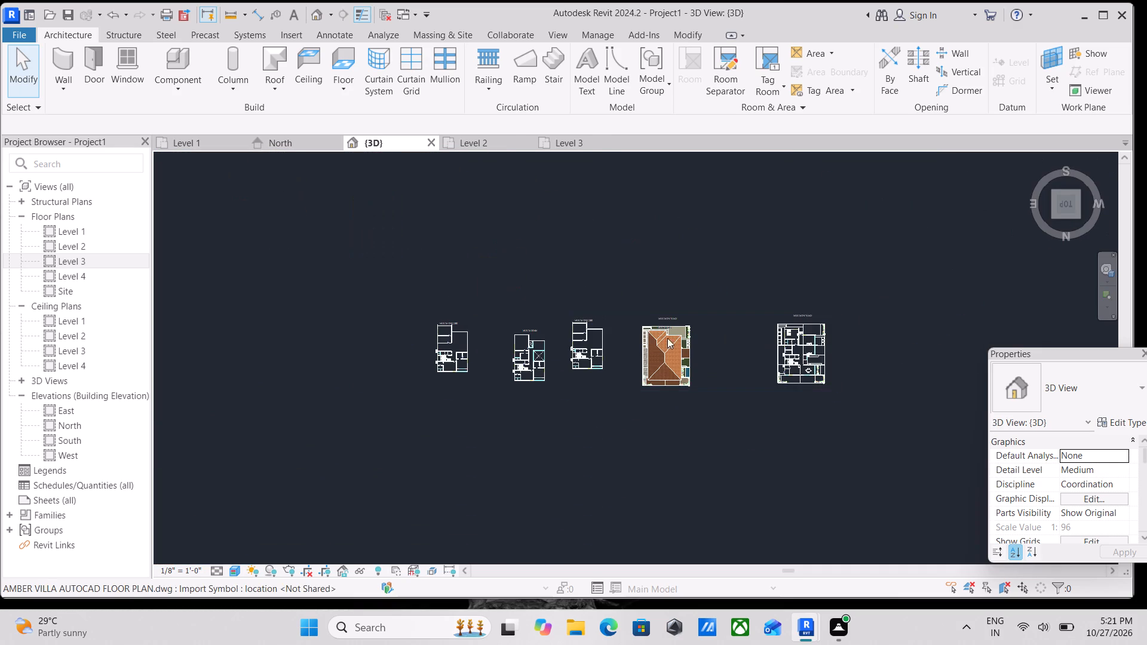
scroll(648, 342, "up", 14)
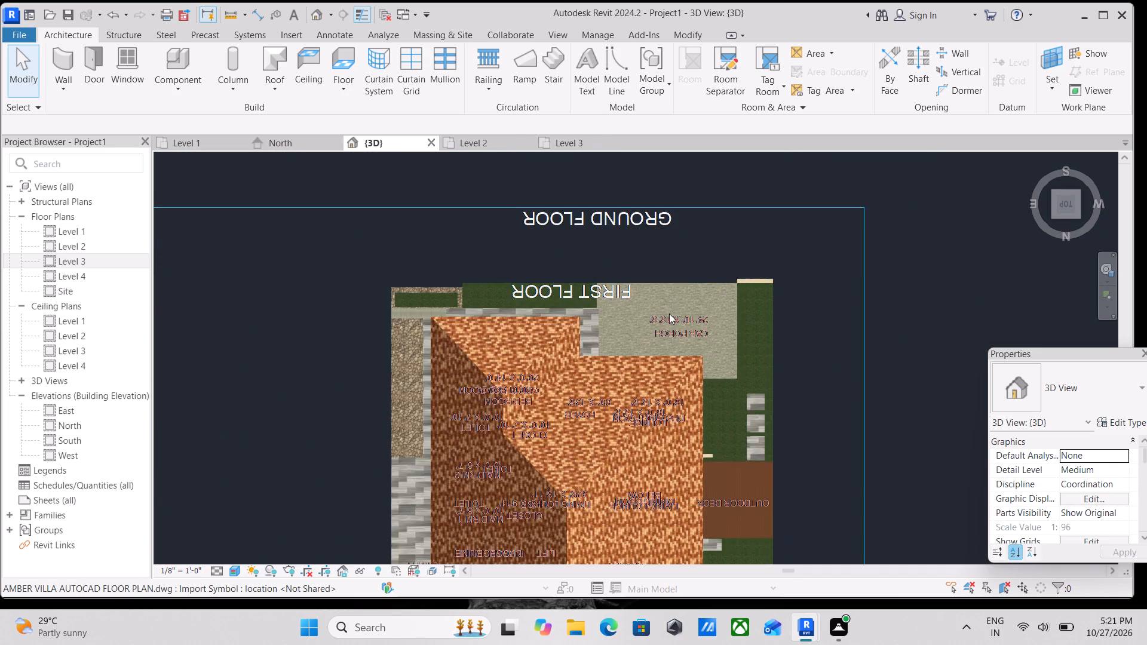
scroll(673, 309, "up", 3)
scroll(746, 284, "up", 3)
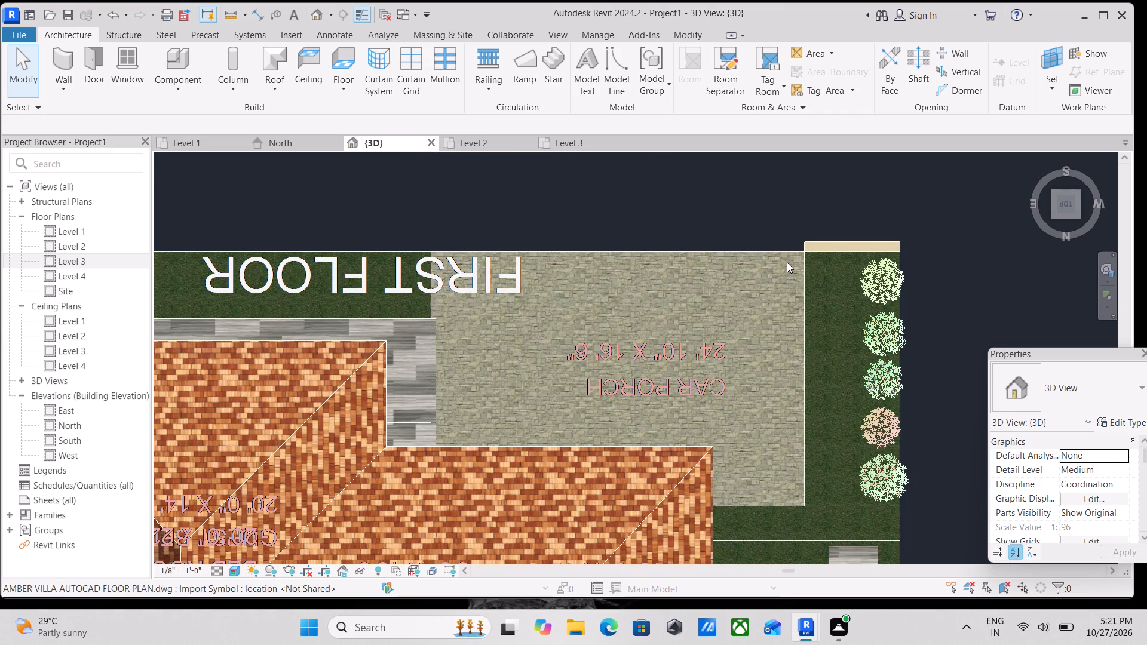
scroll(833, 242, "up", 2)
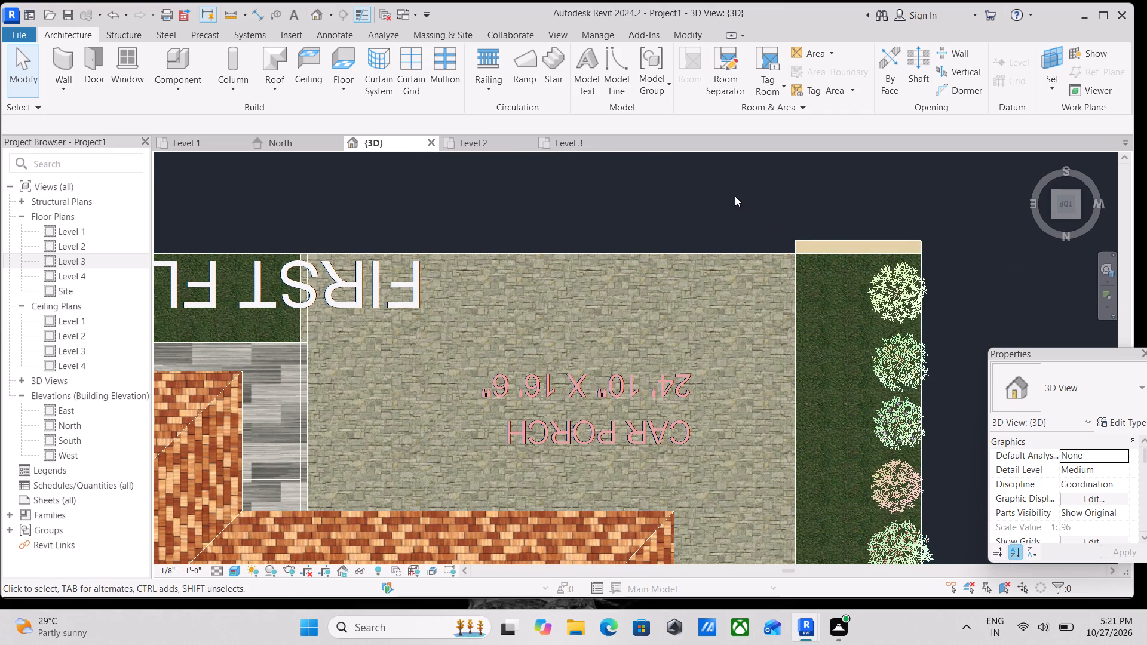
key("w")
key("a")
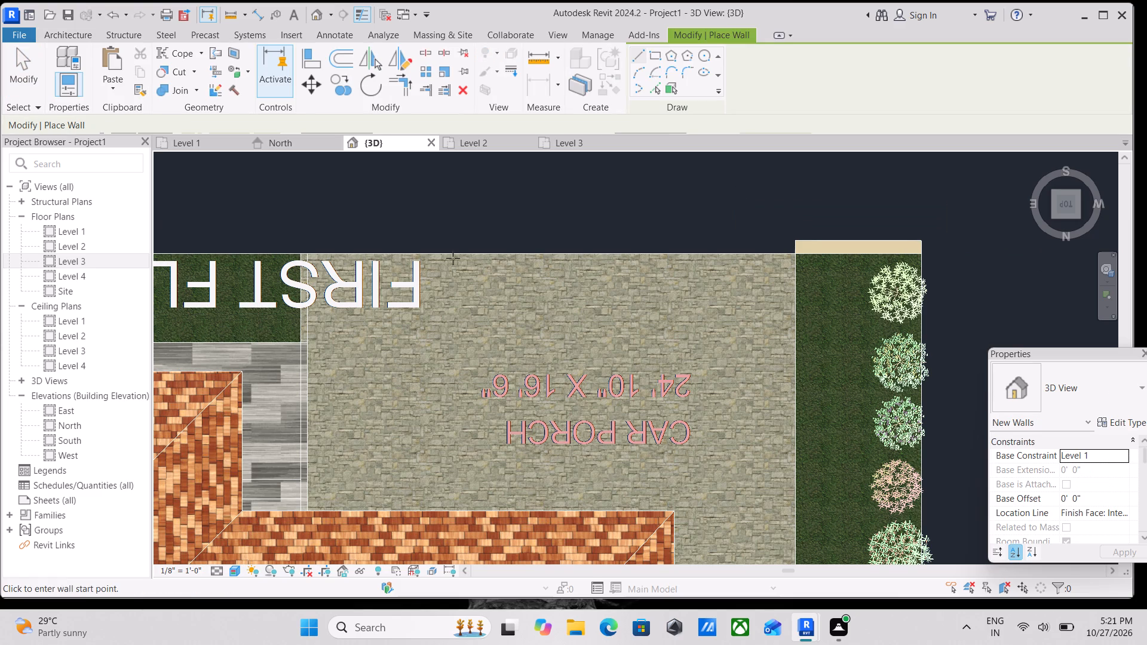
scroll(388, 243, "down", 1)
middle_click_drag(388, 243, 682, 259)
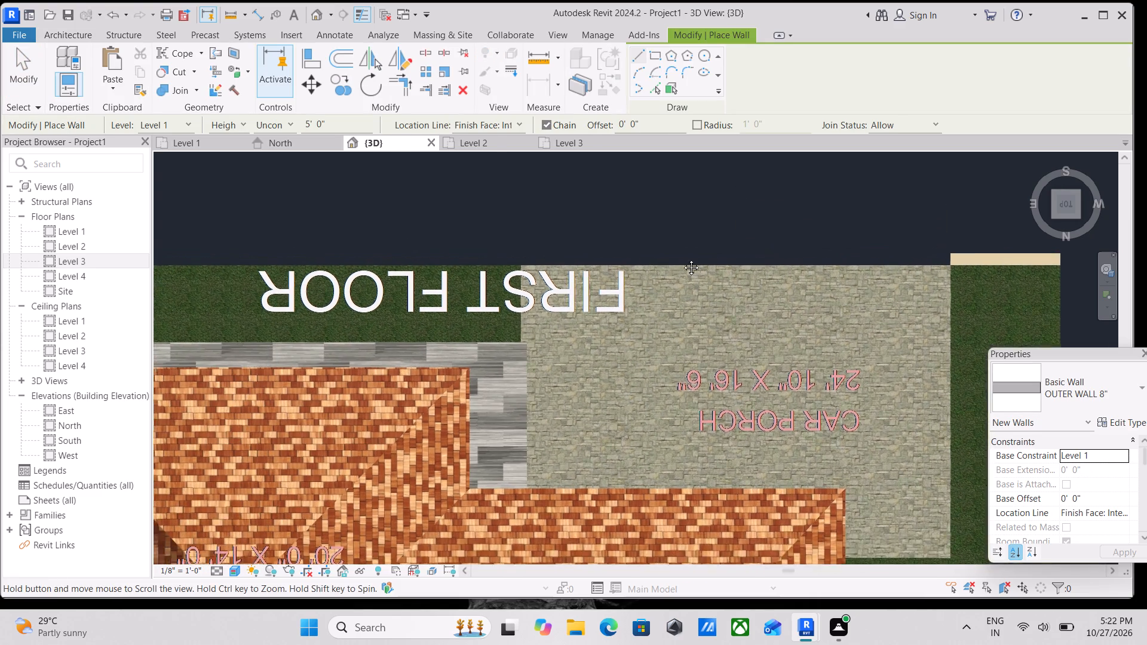
middle_click_drag(682, 259, 729, 257)
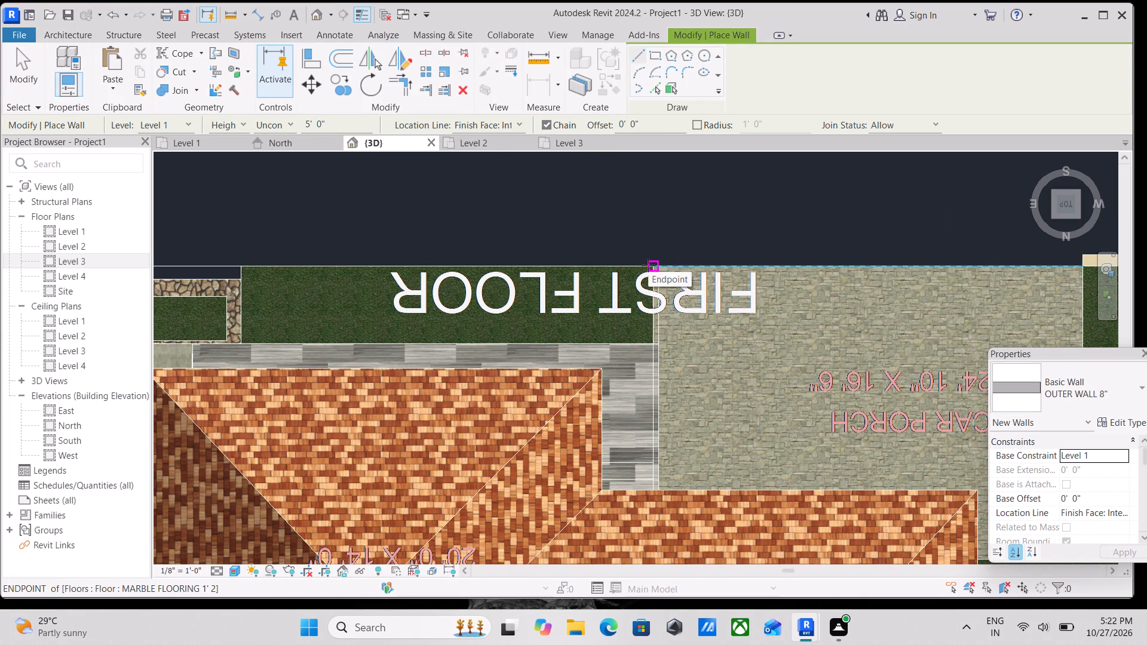
left_click(648, 265)
middle_click_drag(440, 259, 848, 240)
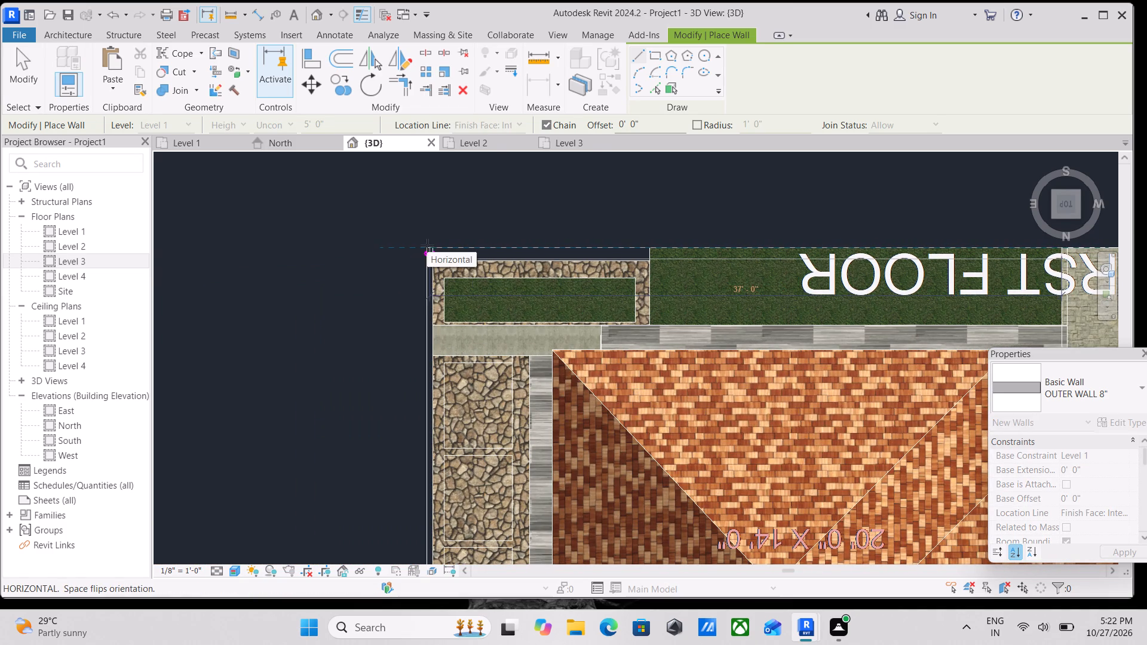
scroll(422, 250, "up", 3)
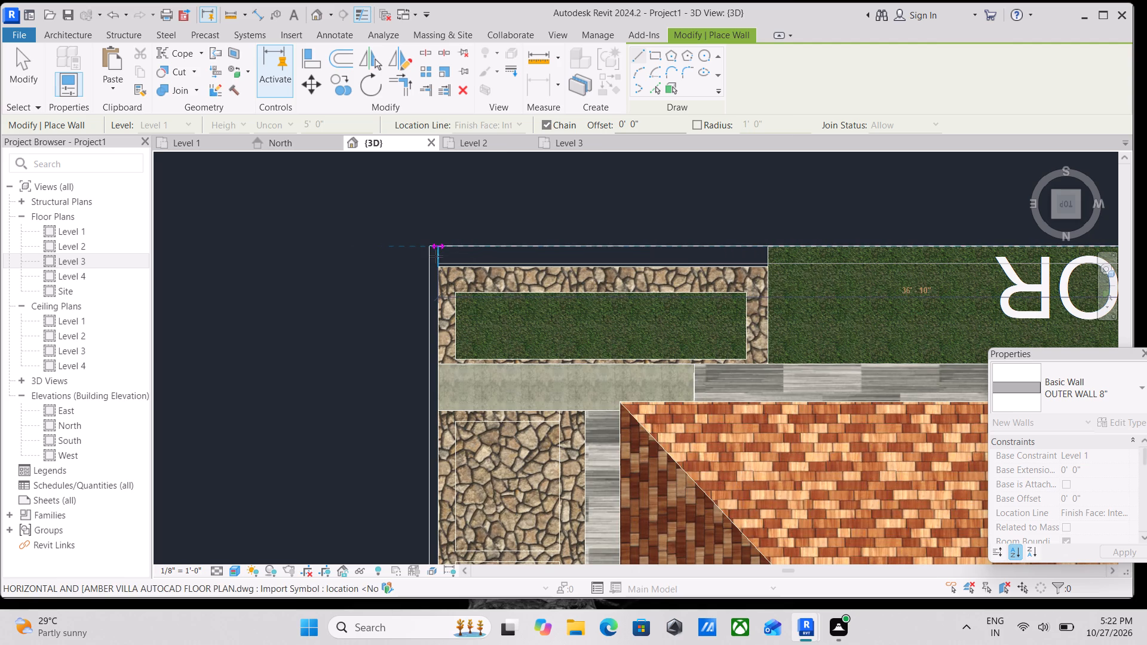
scroll(428, 248, "up", 1)
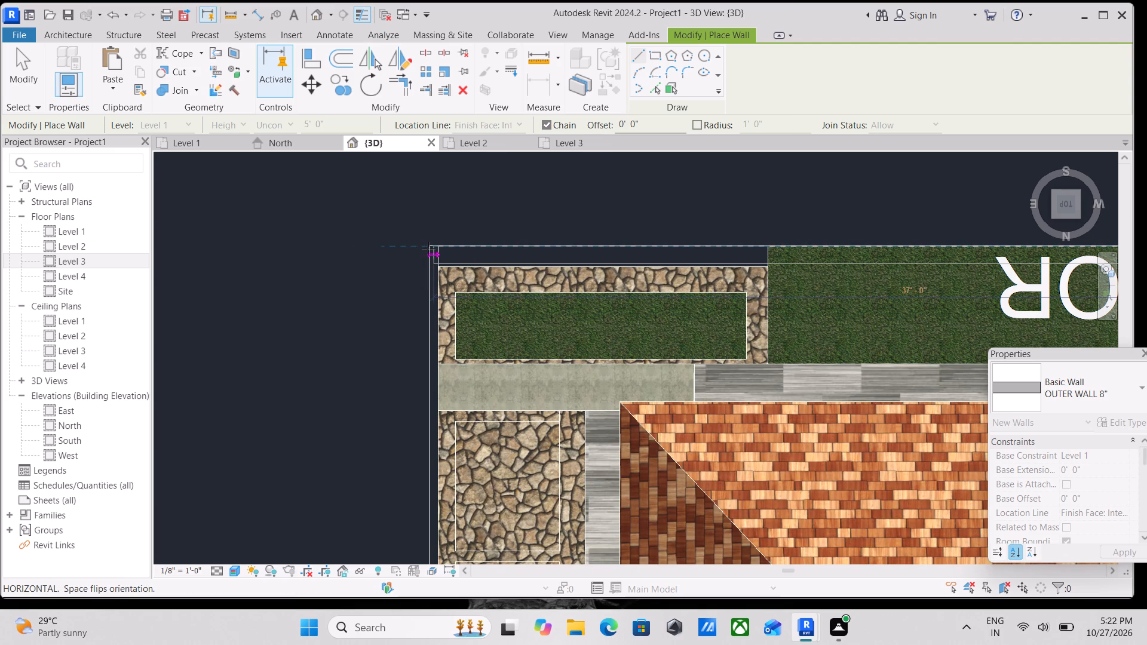
scroll(428, 248, "up", 5)
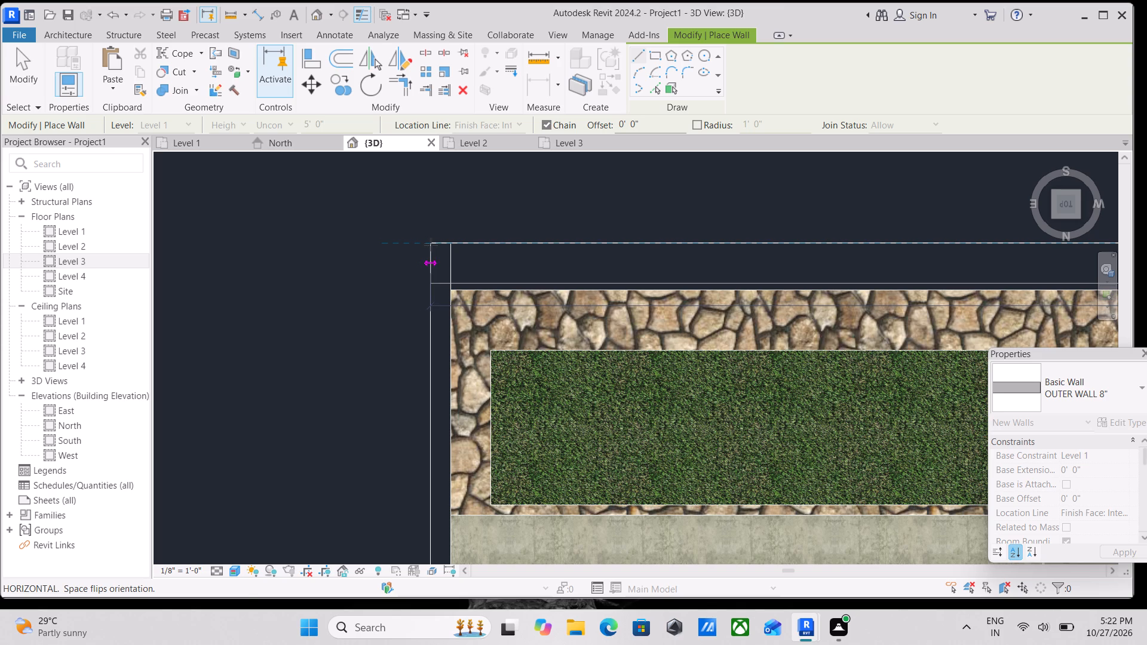
left_click(431, 244)
Continue the OUTER WALL 8" along the plot's full east edge, from the southeast corner to the northeast corner beside the deck.
scroll(426, 310, "down", 3)
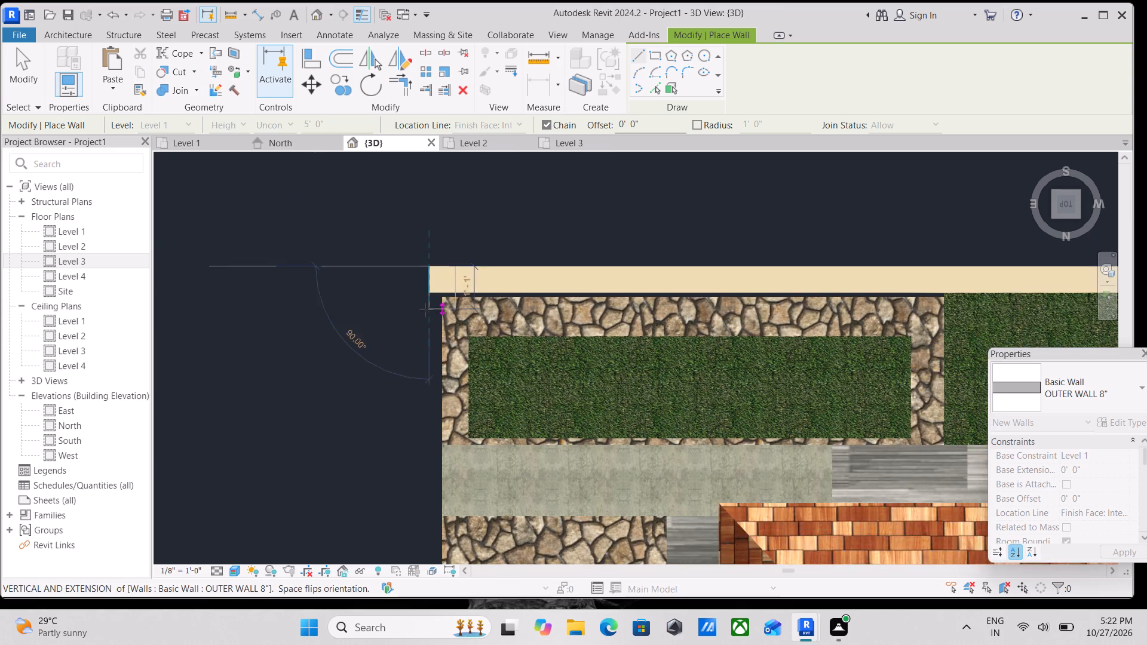
middle_click_drag(426, 310, 453, 130)
scroll(461, 356, "down", 3)
middle_click_drag(461, 355, 481, 195)
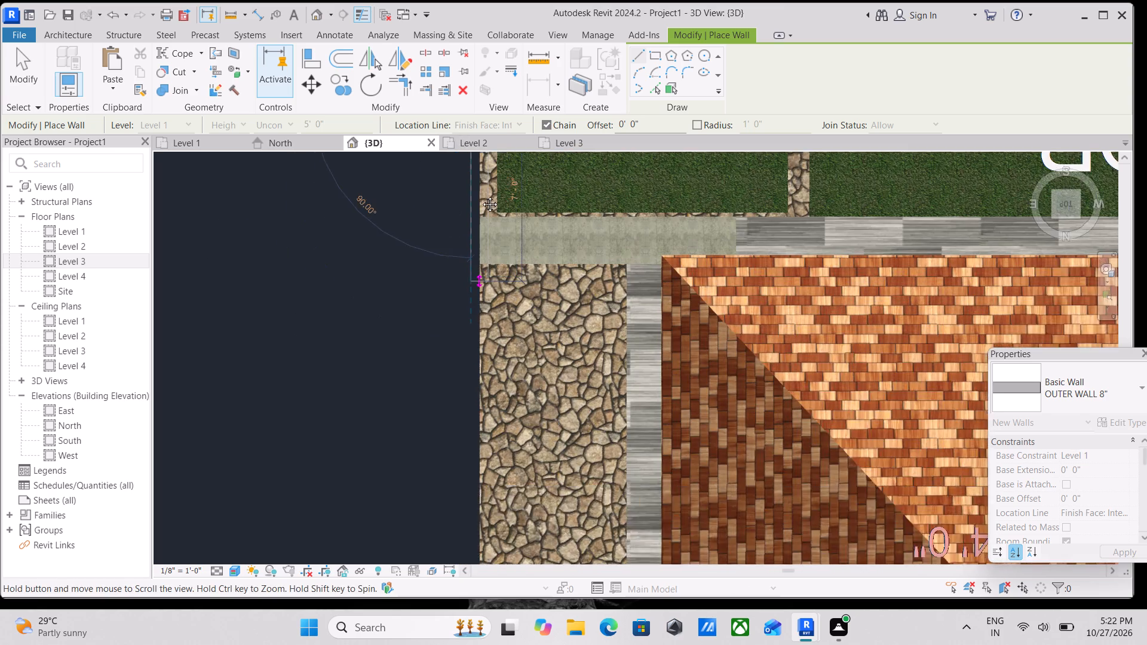
middle_click_drag(481, 195, 483, 172)
scroll(481, 375, "down", 3)
middle_click_drag(482, 377, 486, 248)
scroll(516, 432, "down", 3)
middle_click_drag(516, 426, 528, 192)
scroll(519, 351, "down", 2)
middle_click_drag(519, 349, 522, 312)
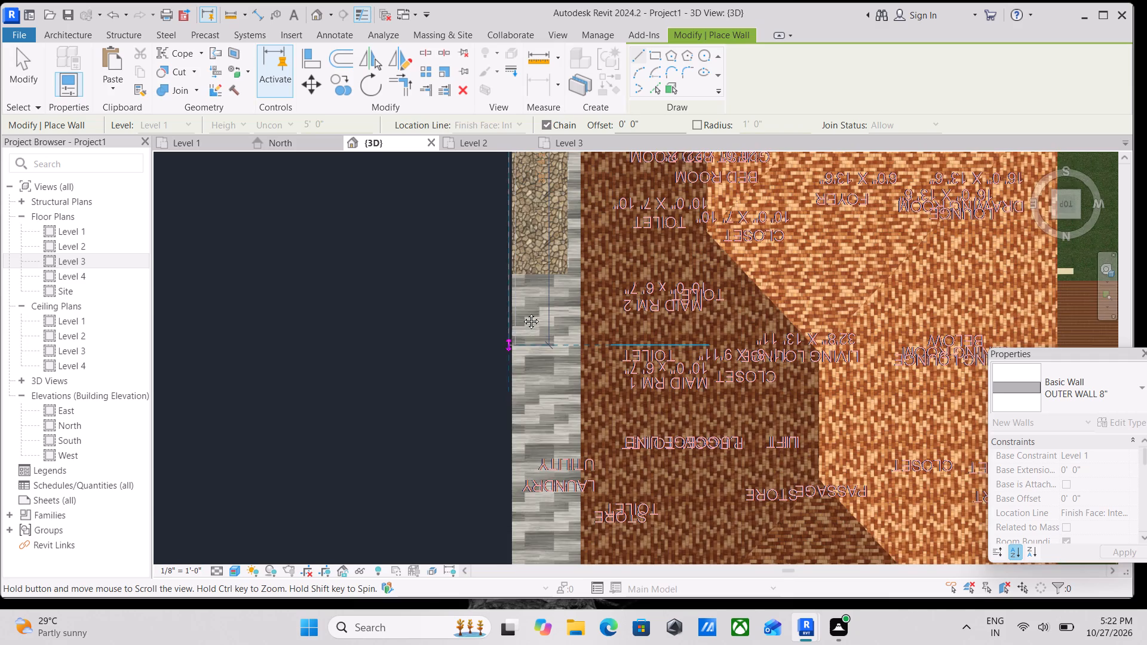
middle_click_drag(522, 312, 527, 227)
scroll(518, 375, "down", 2)
middle_click_drag(518, 376, 517, 371)
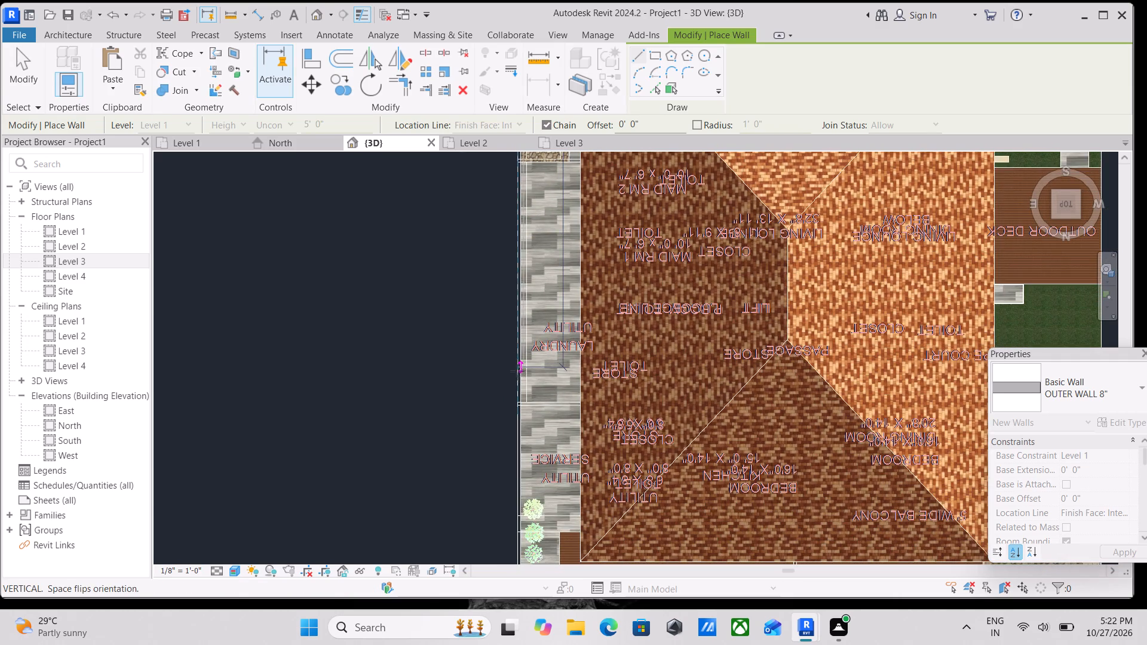
middle_click_drag(517, 371, 525, 223)
scroll(527, 407, "up", 2)
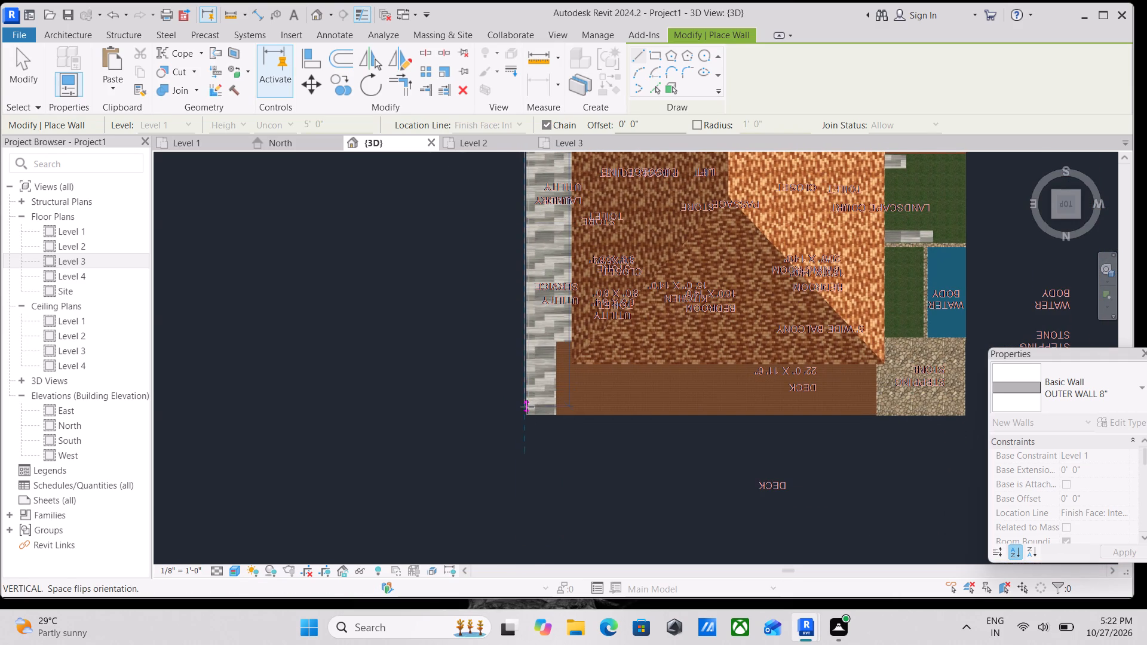
scroll(527, 407, "up", 6)
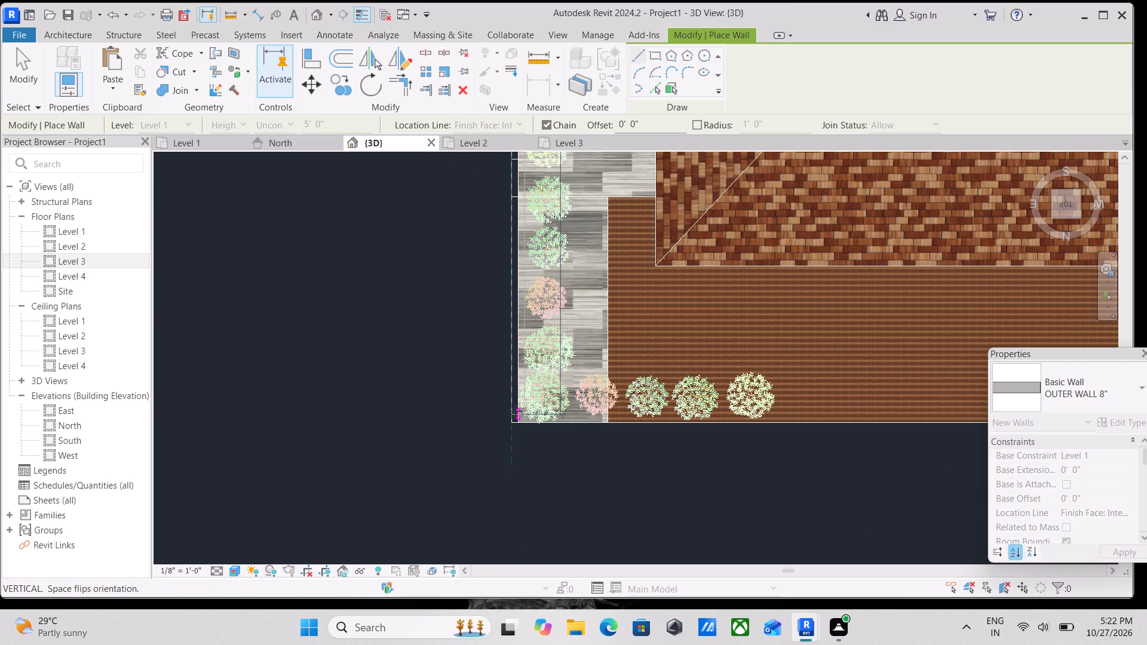
left_click(518, 424)
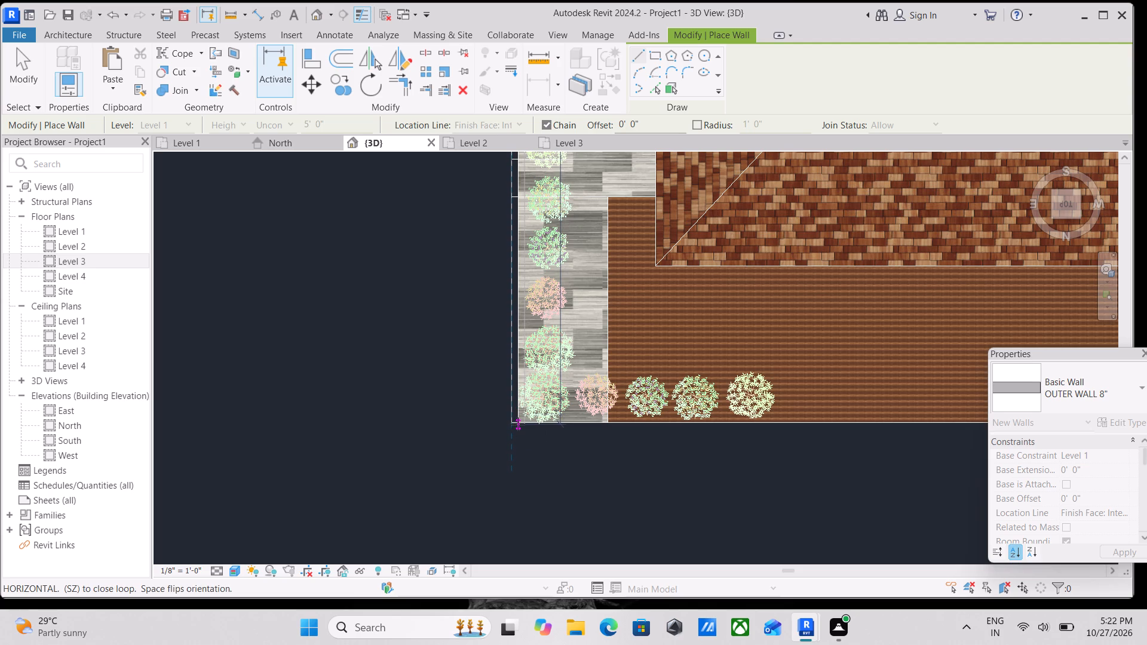
Continue the boundary wall along the north edge, past the deck, to the outer corner of the stepping stone area.
scroll(582, 426, "down", 1)
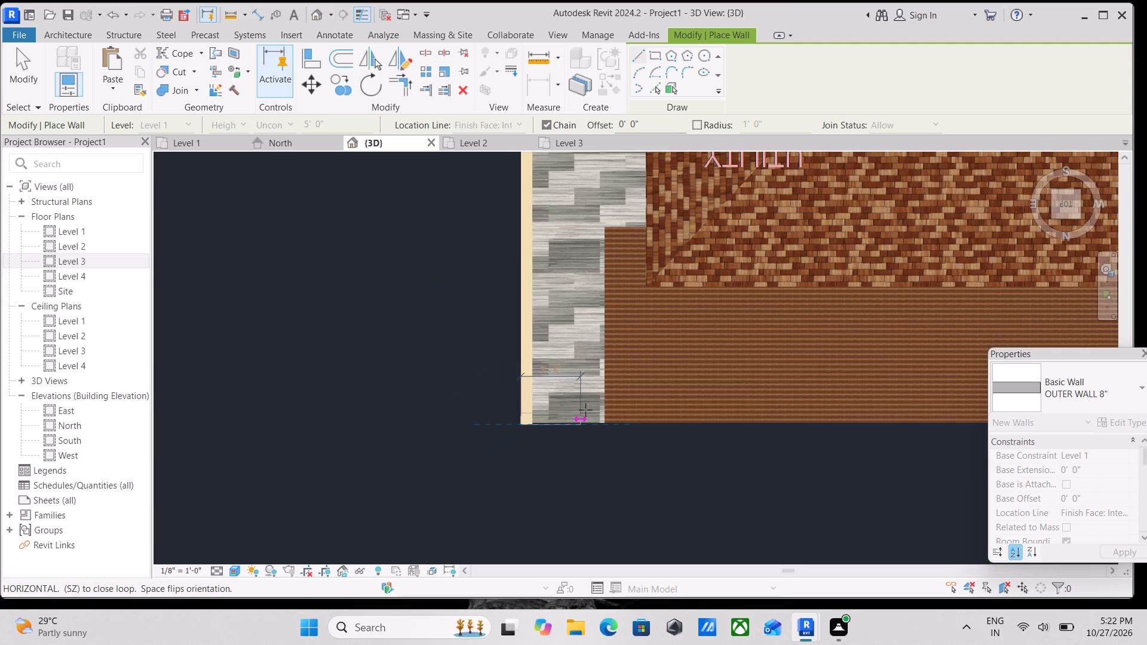
scroll(587, 407, "down", 2)
scroll(525, 428, "up", 6)
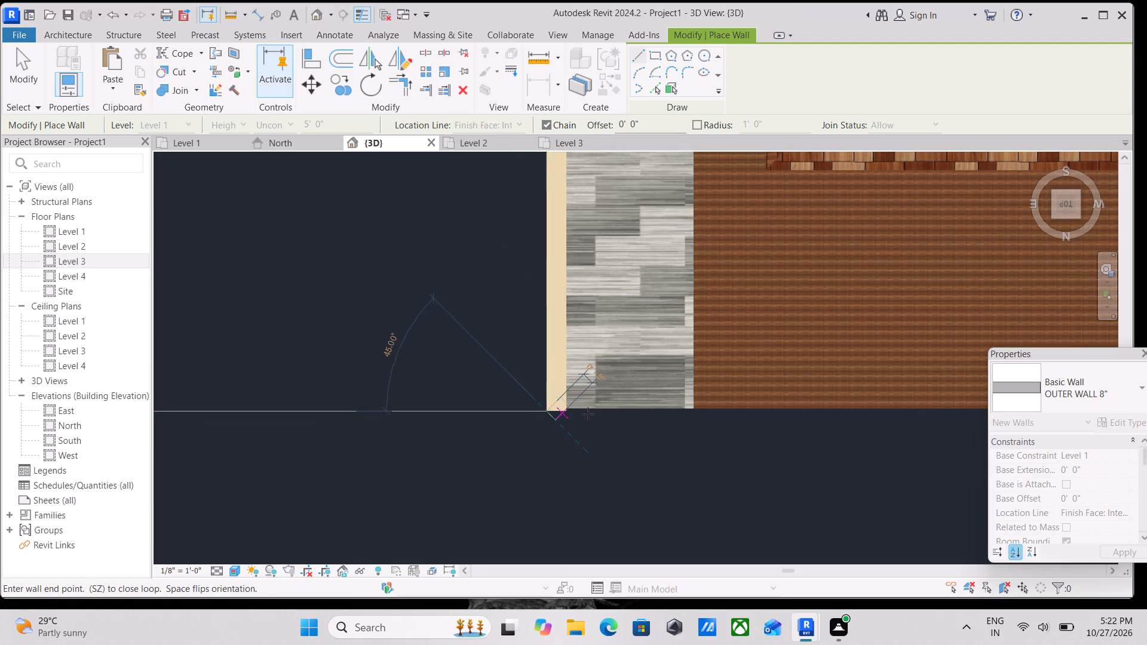
middle_click_drag(784, 395, 731, 394)
scroll(919, 407, "down", 1)
middle_click_drag(919, 407, 330, 398)
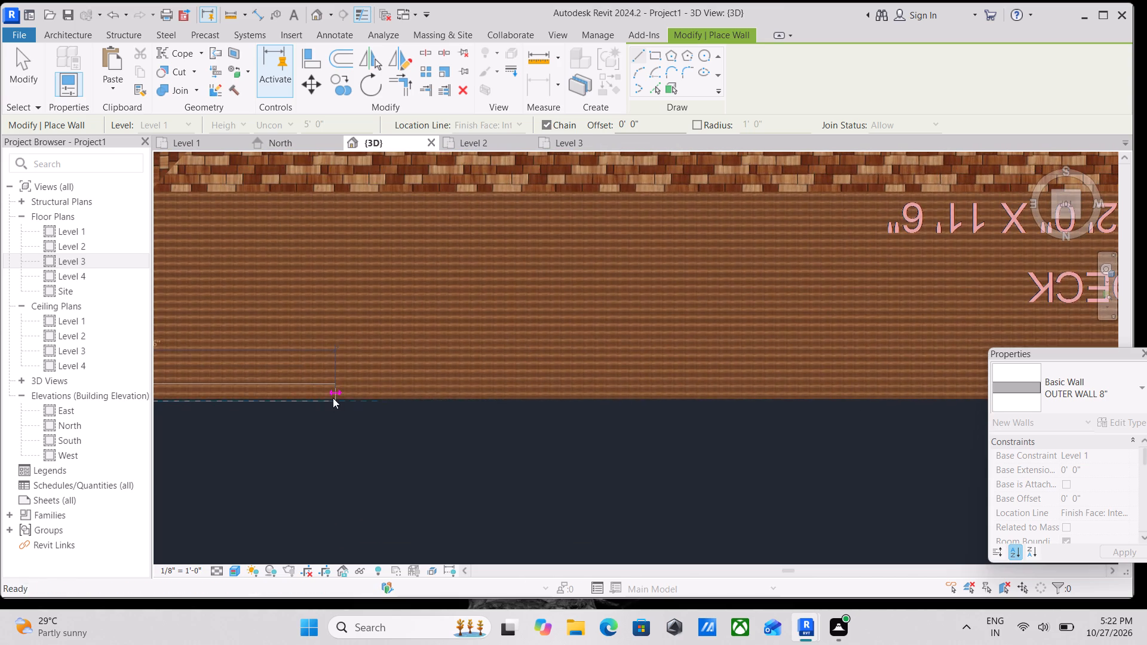
scroll(664, 393, "down", 2)
middle_click_drag(664, 393, 470, 401)
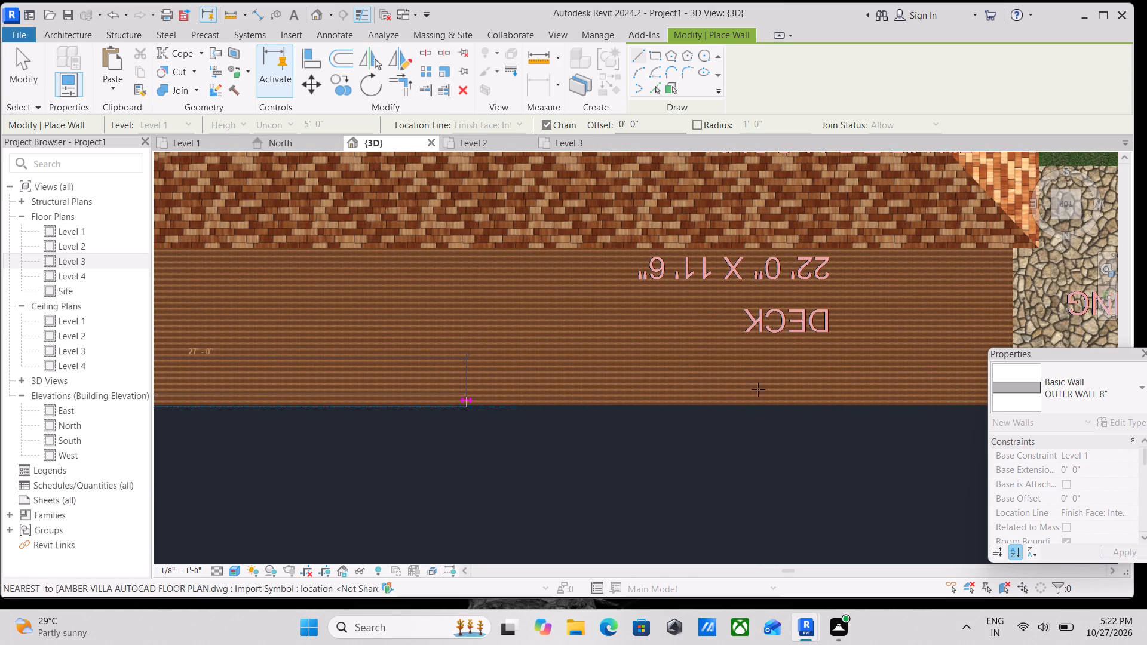
middle_click_drag(763, 389, 448, 400)
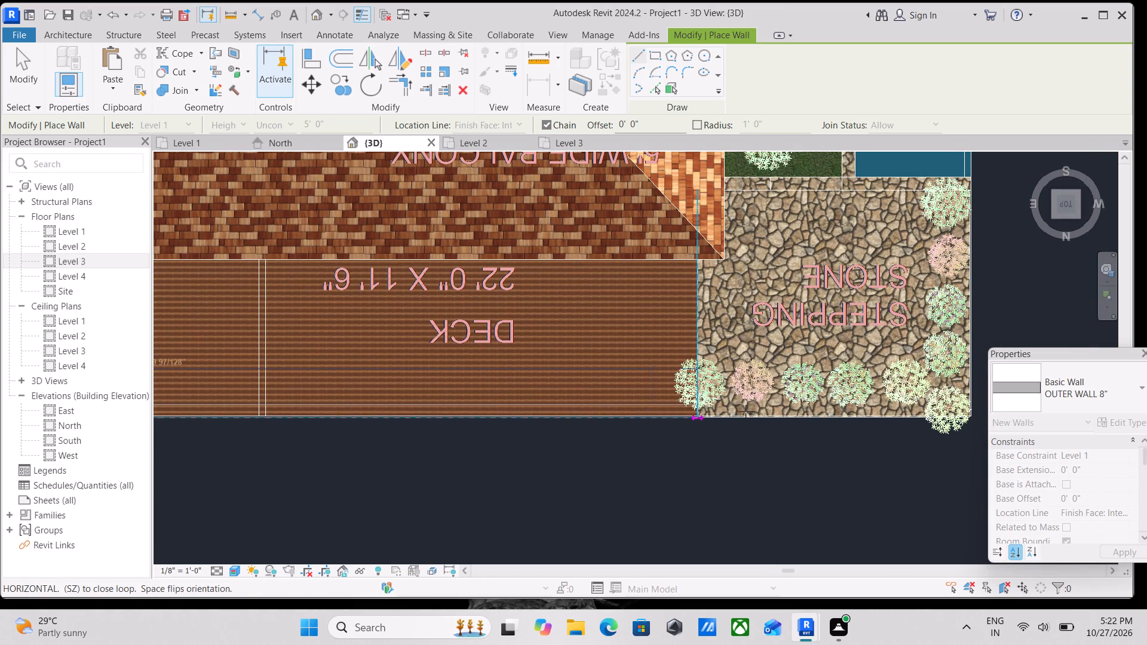
scroll(982, 414, "up", 2)
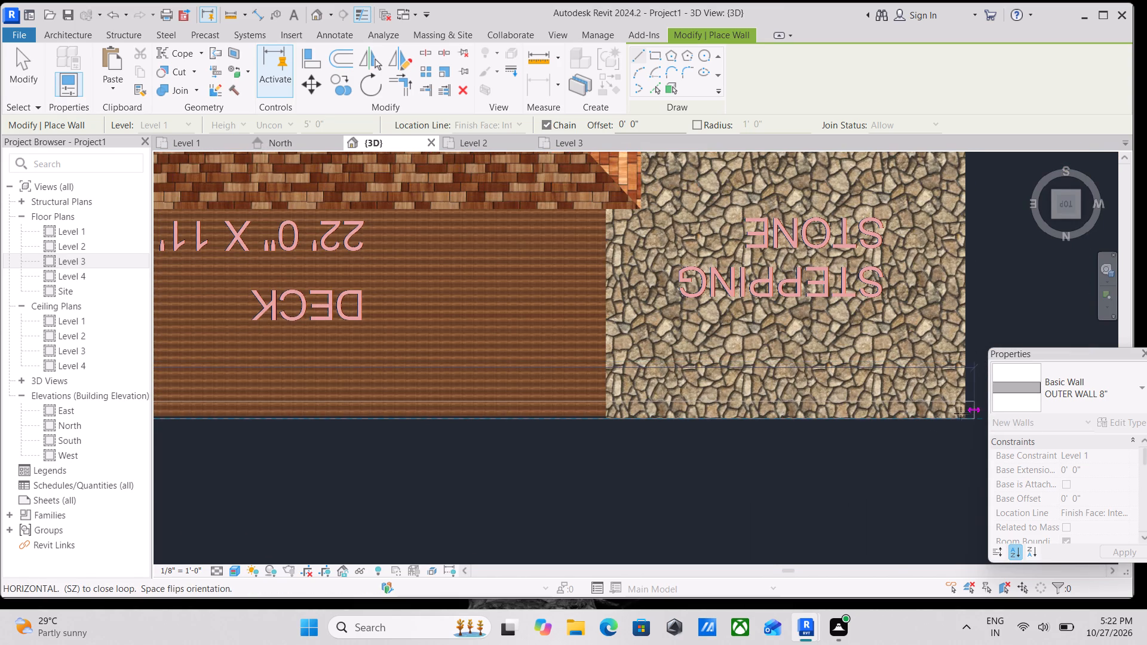
scroll(965, 415, "up", 3)
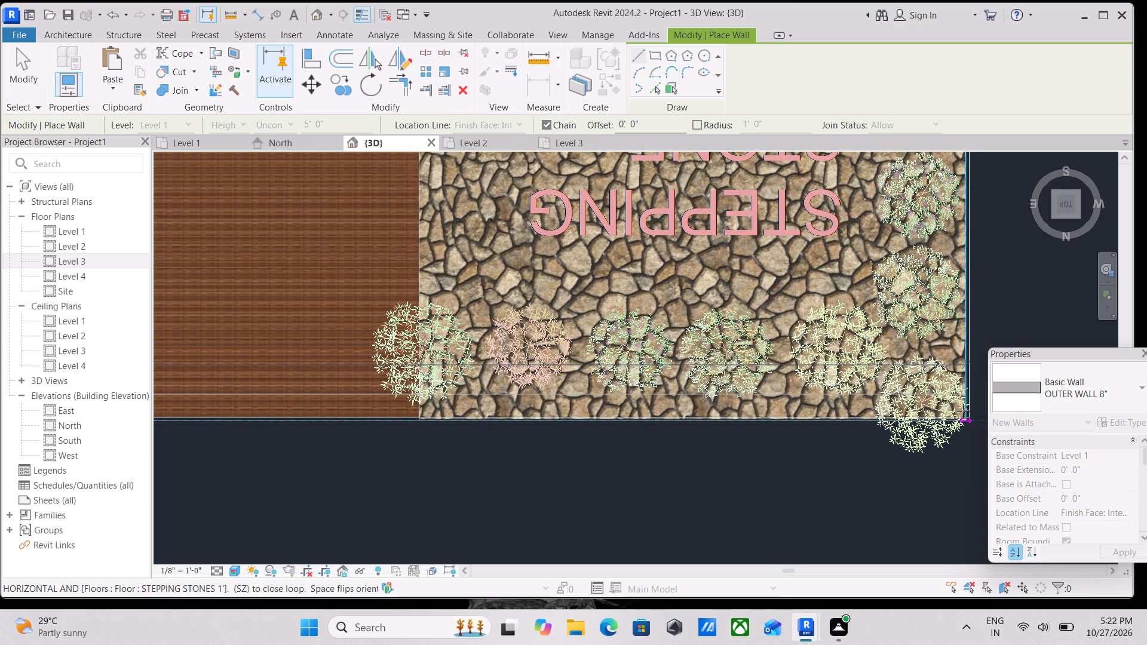
left_click(963, 411)
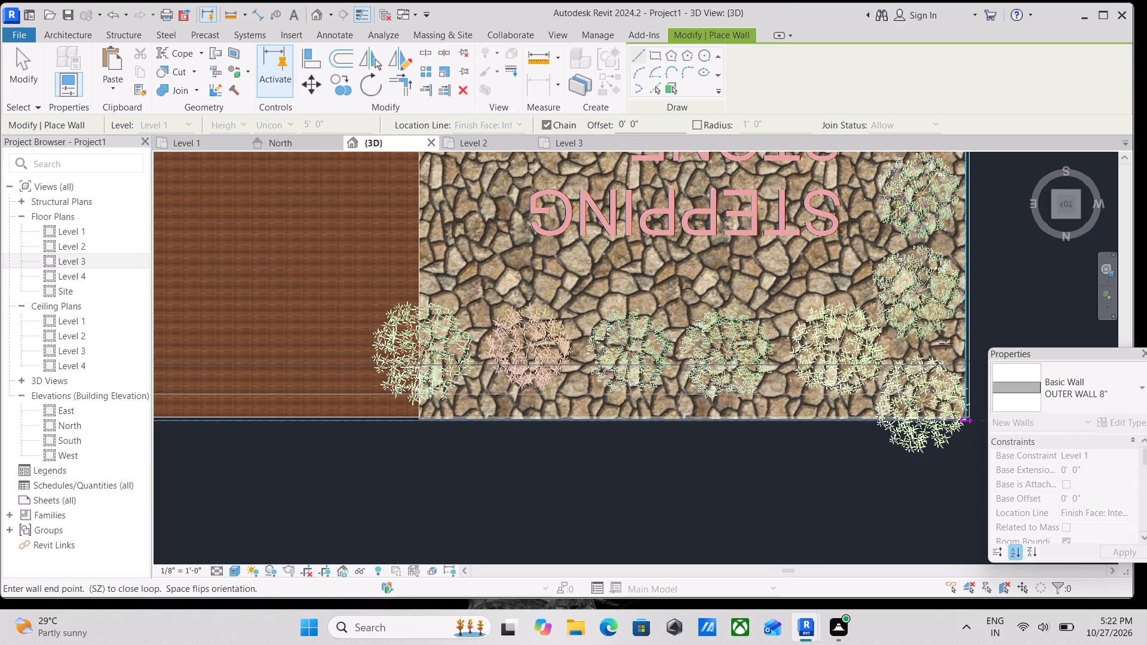
Continue the boundary wall along the west edge to the short wall at the plot's southwest corner, and end wall placement.
scroll(925, 308, "down", 2)
middle_click_drag(925, 308, 795, 518)
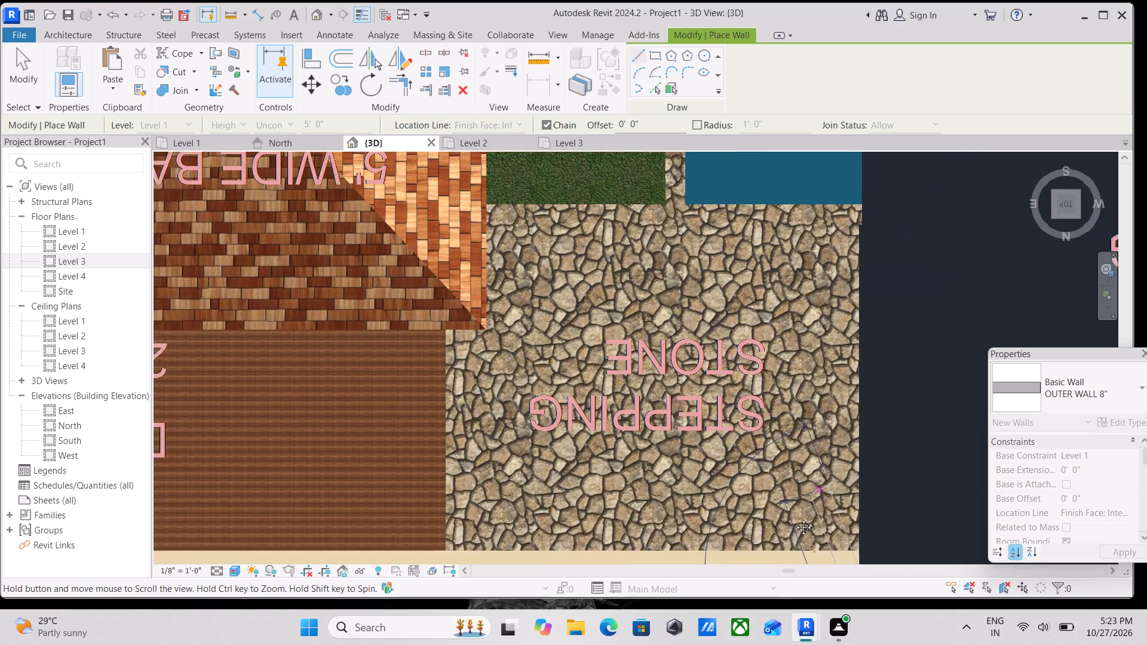
middle_click_drag(795, 518, 799, 515)
scroll(822, 304, "down", 2)
middle_click_drag(822, 303, 829, 352)
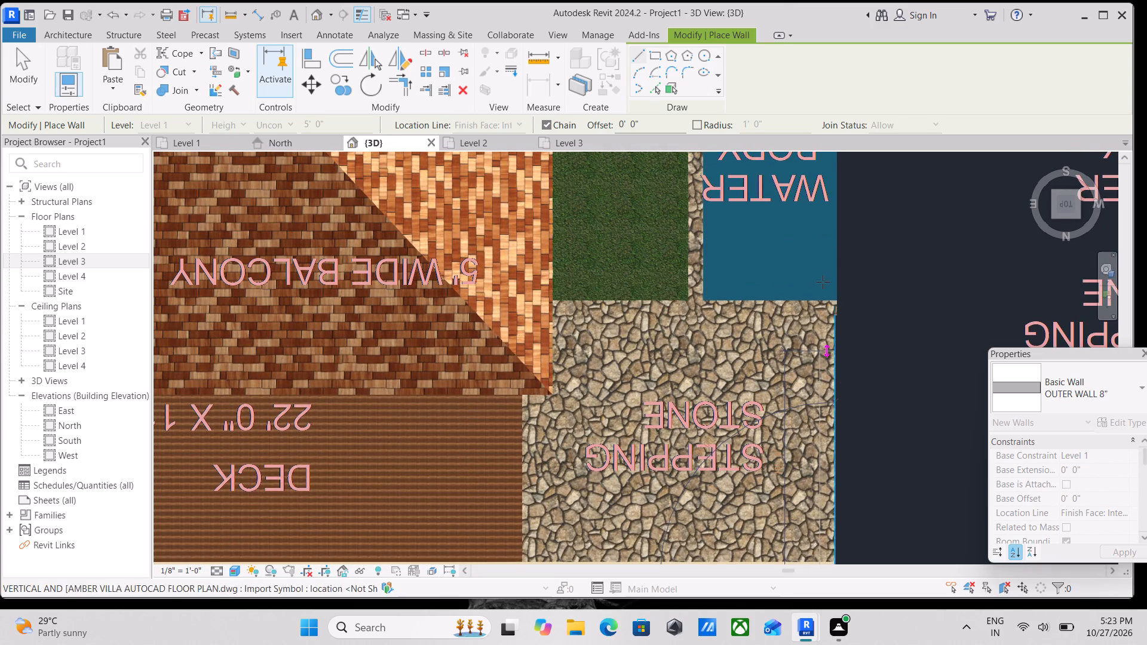
middle_click_drag(823, 279, 842, 371)
middle_click_drag(855, 280, 856, 355)
middle_click_drag(864, 267, 861, 364)
middle_click_drag(860, 253, 863, 299)
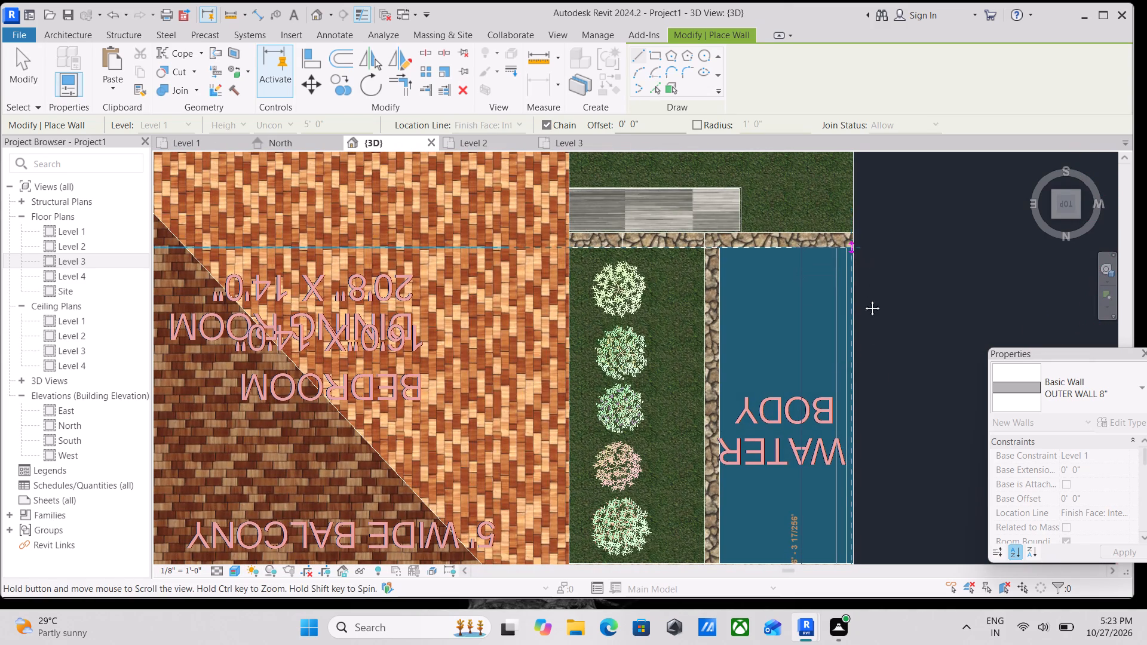
middle_click_drag(863, 299, 871, 366)
scroll(873, 262, "down", 2)
middle_click_drag(873, 262, 860, 398)
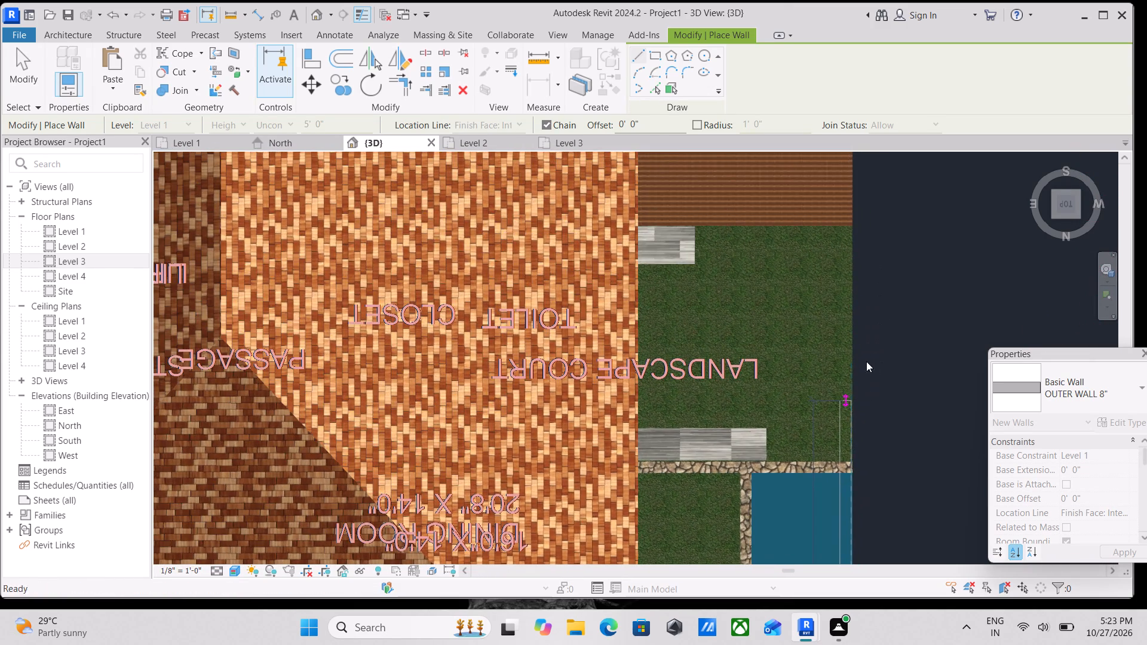
scroll(869, 317, "down", 2)
middle_click_drag(869, 317, 845, 425)
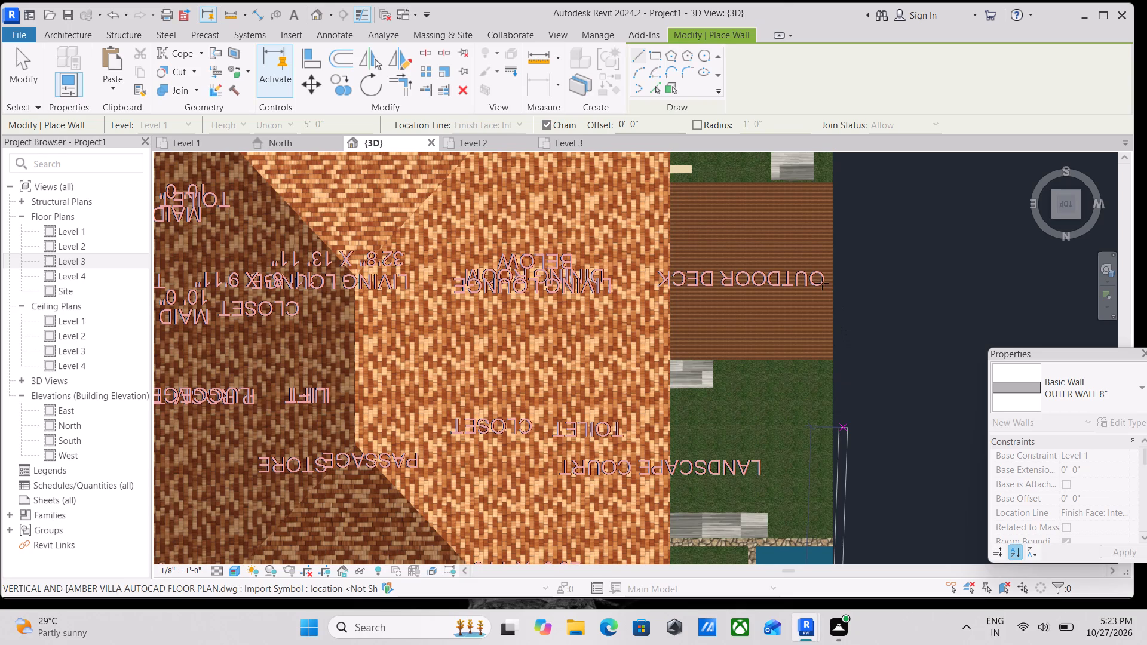
scroll(823, 276, "down", 1)
middle_click_drag(823, 276, 822, 395)
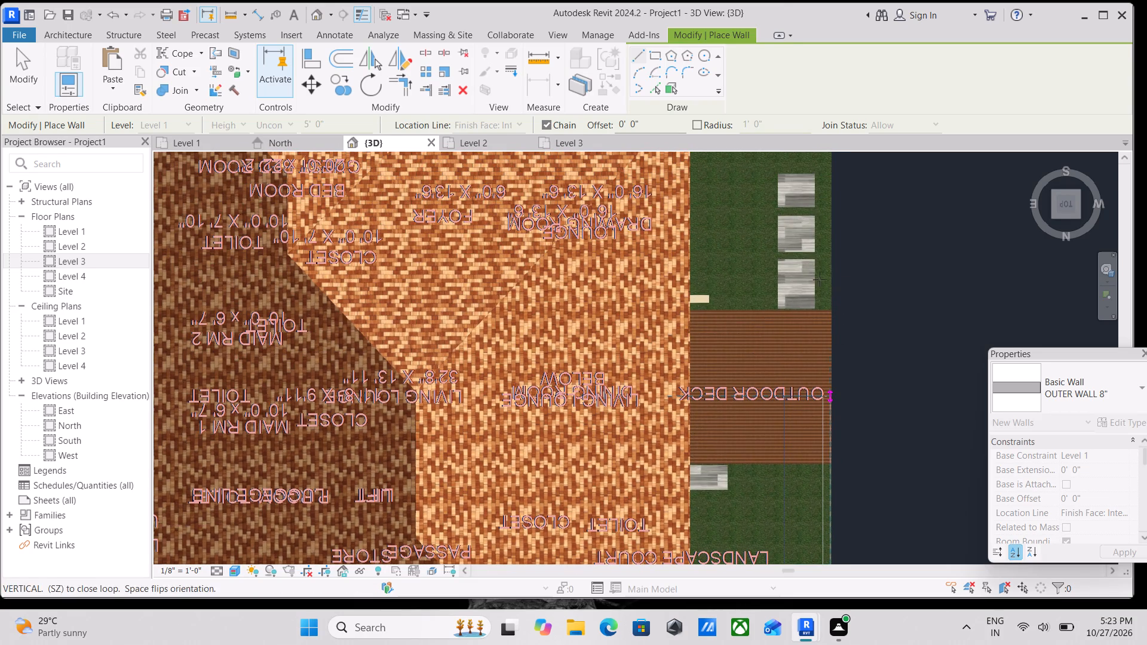
scroll(815, 255, "down", 1)
middle_click_drag(815, 255, 835, 386)
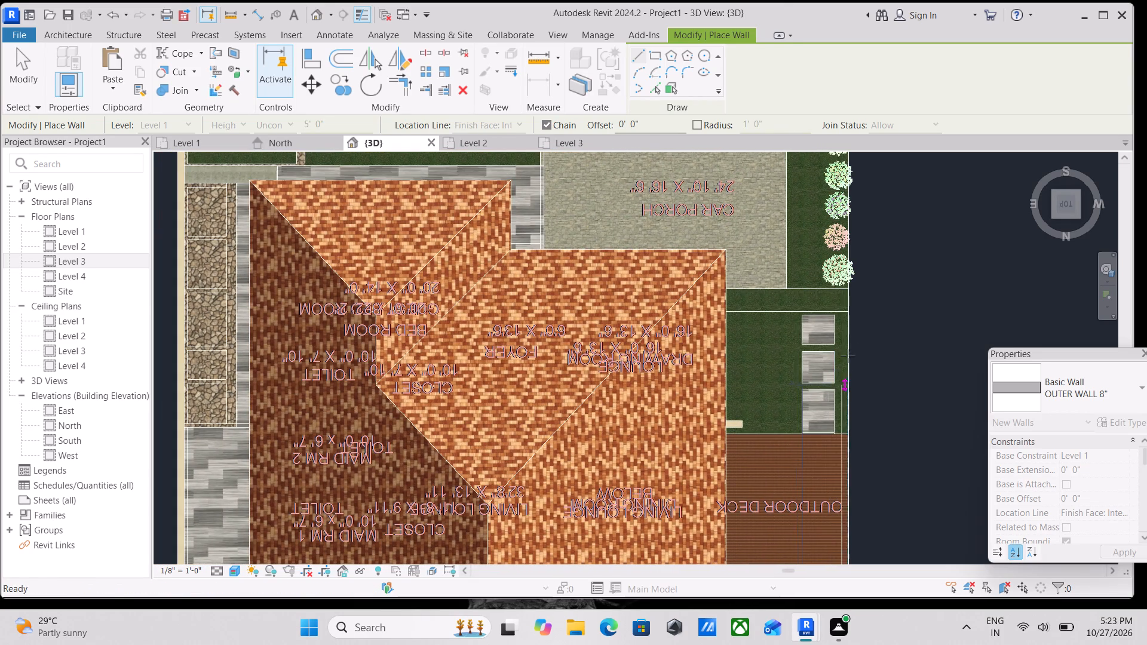
scroll(852, 290, "down", 1)
middle_click_drag(852, 290, 860, 416)
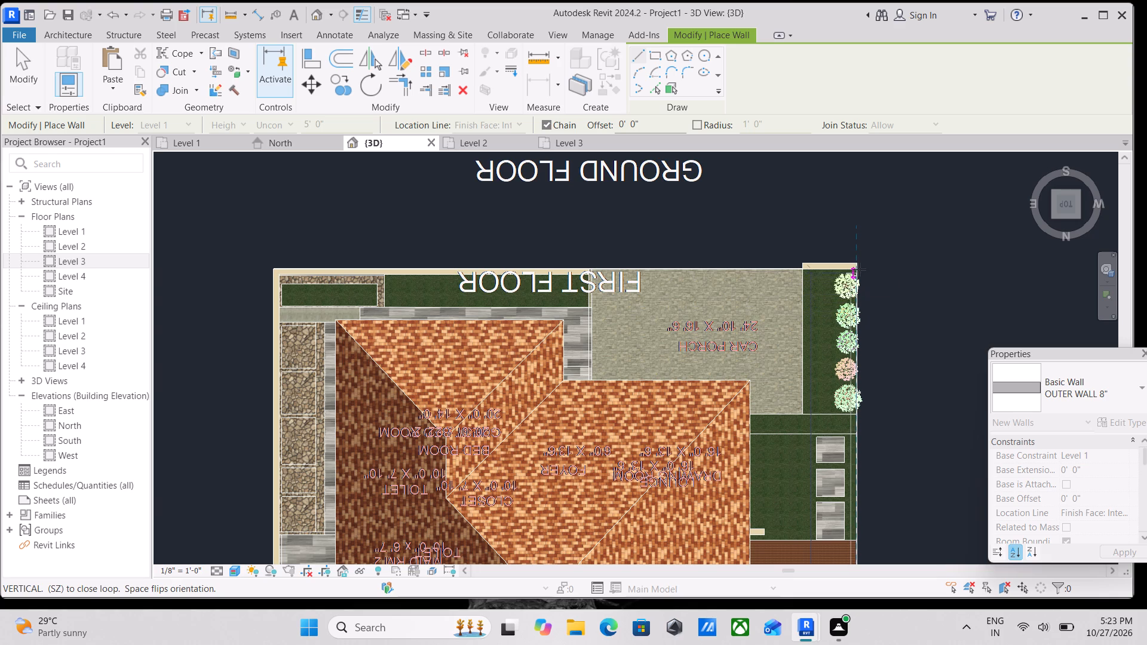
scroll(851, 331, "down", 1)
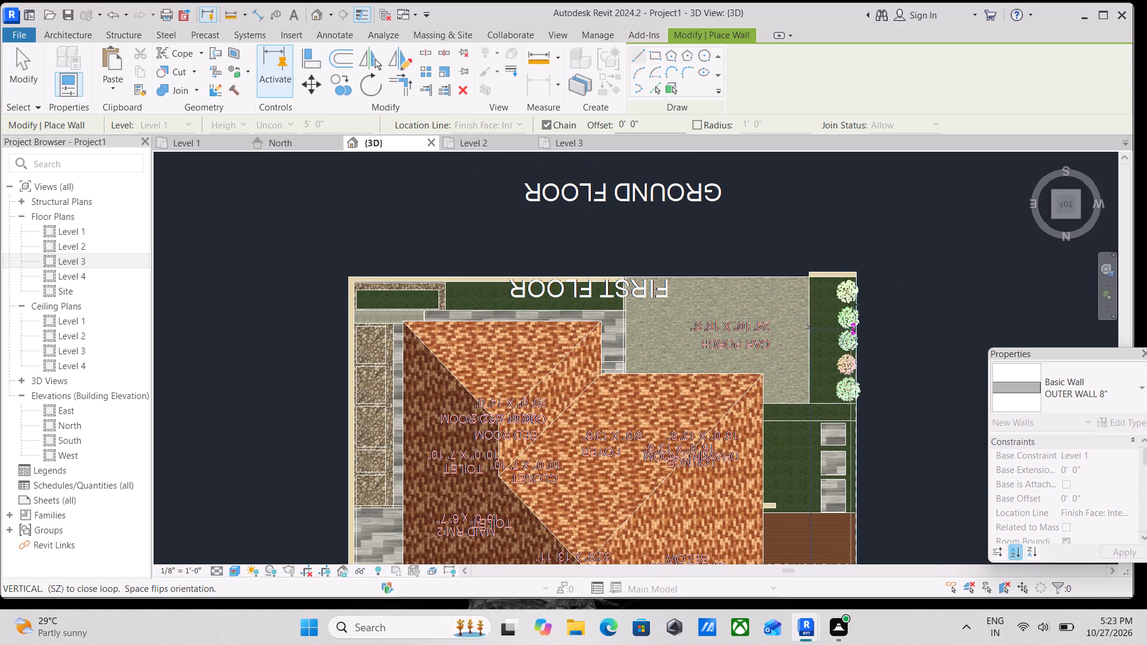
scroll(854, 278, "up", 4)
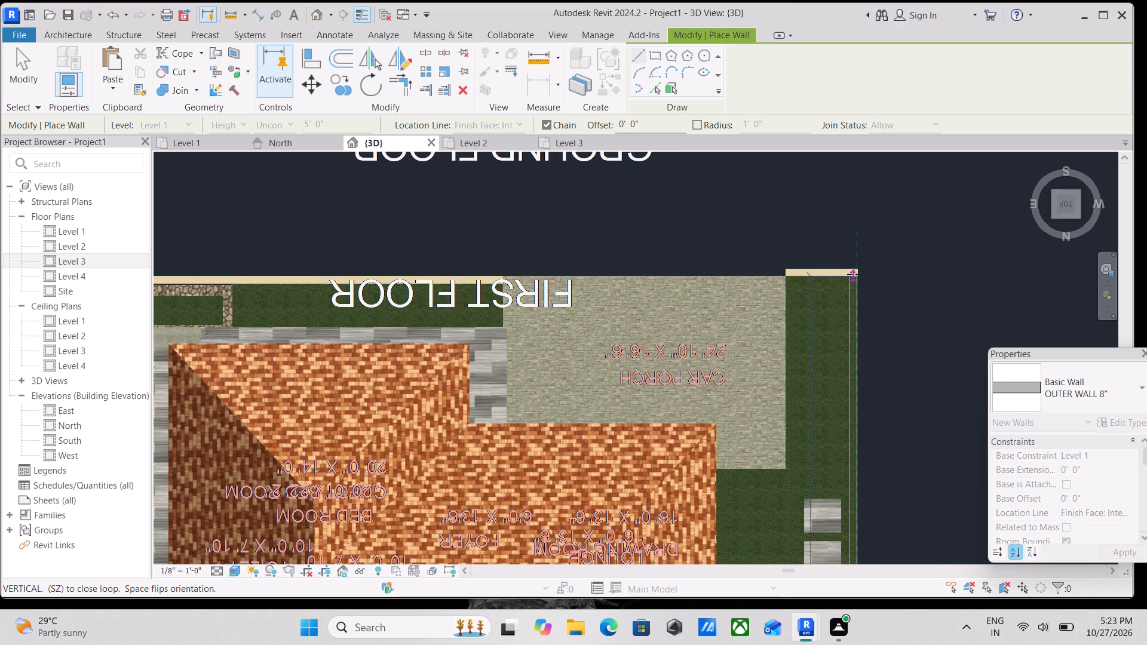
left_click(855, 274)
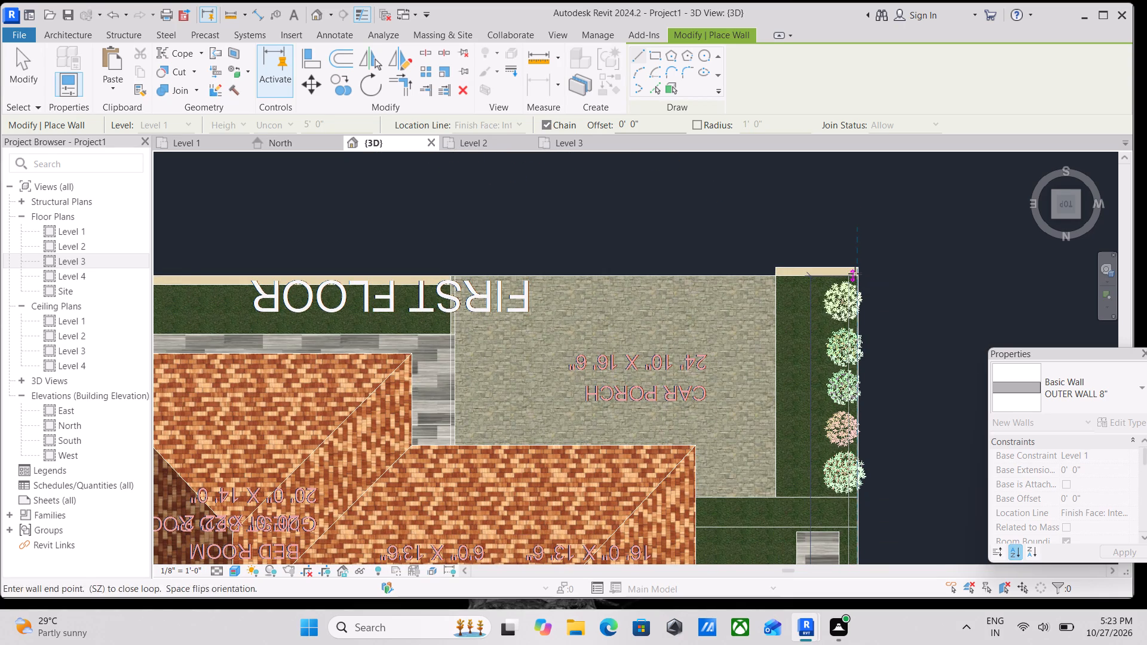
key("Escape")
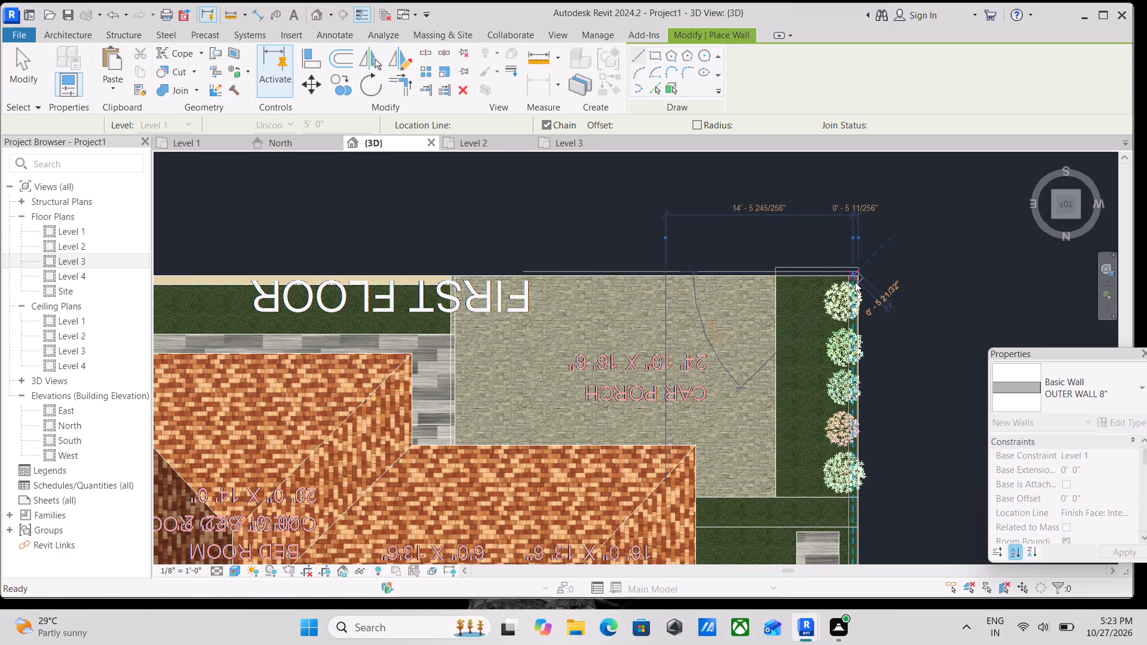
key("Escape")
key("Escape")
key("Escape")
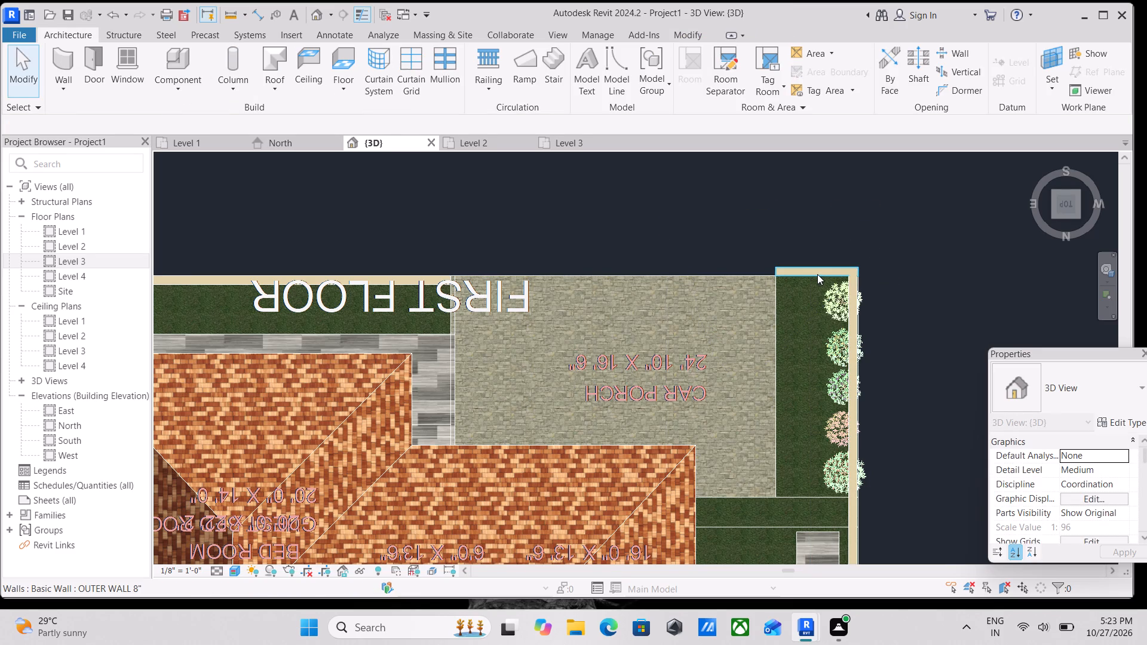
Flip the short 6' 5" south wall beside the car porch to the other side of its location line.
left_click(817, 274)
key("space")
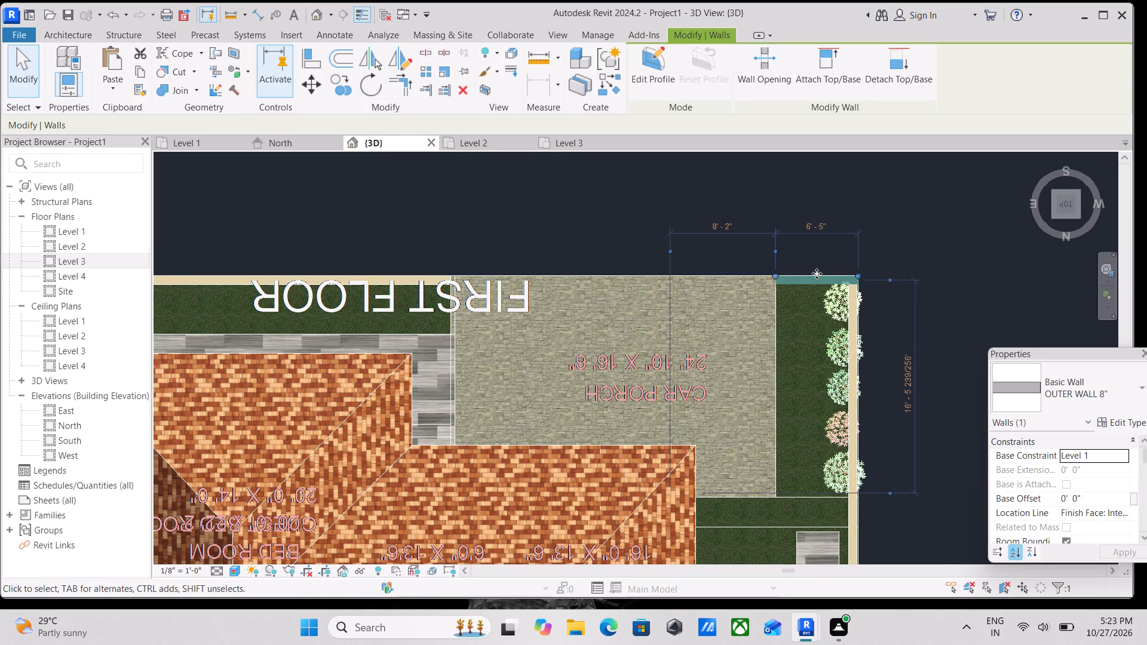
key("Escape")
Examine the boundary wall in 3D from the northwest, checking its corners, the west side and the car porch opening.
scroll(820, 299, "down", 2)
middle_click_drag(820, 299, 822, 299)
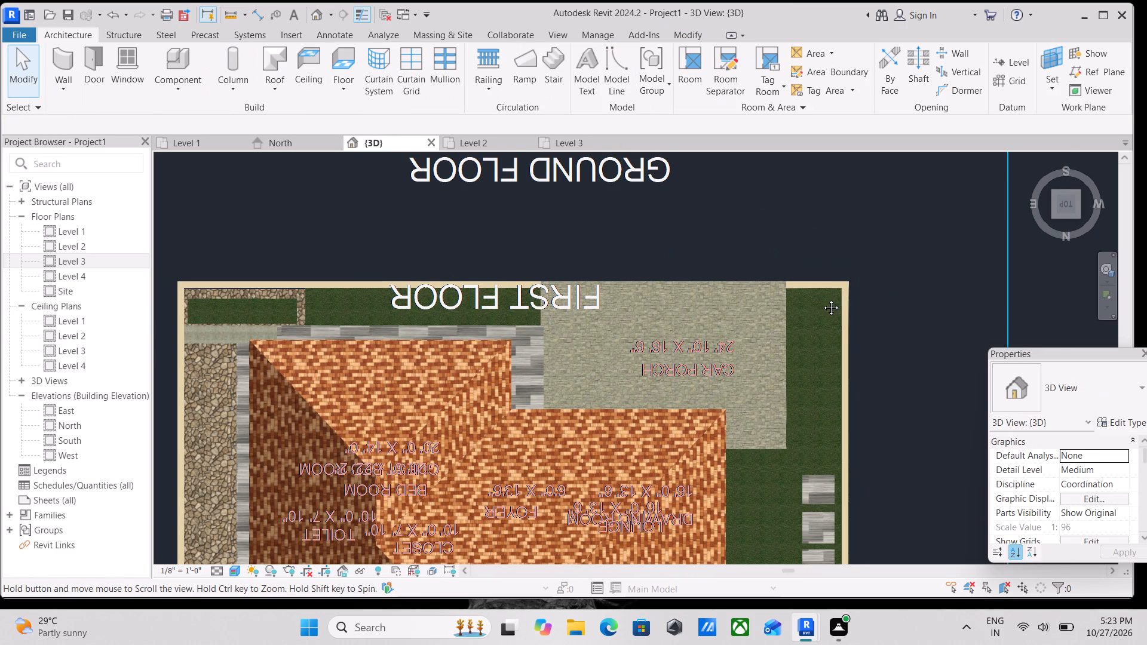
middle_click_drag(822, 299, 833, 296)
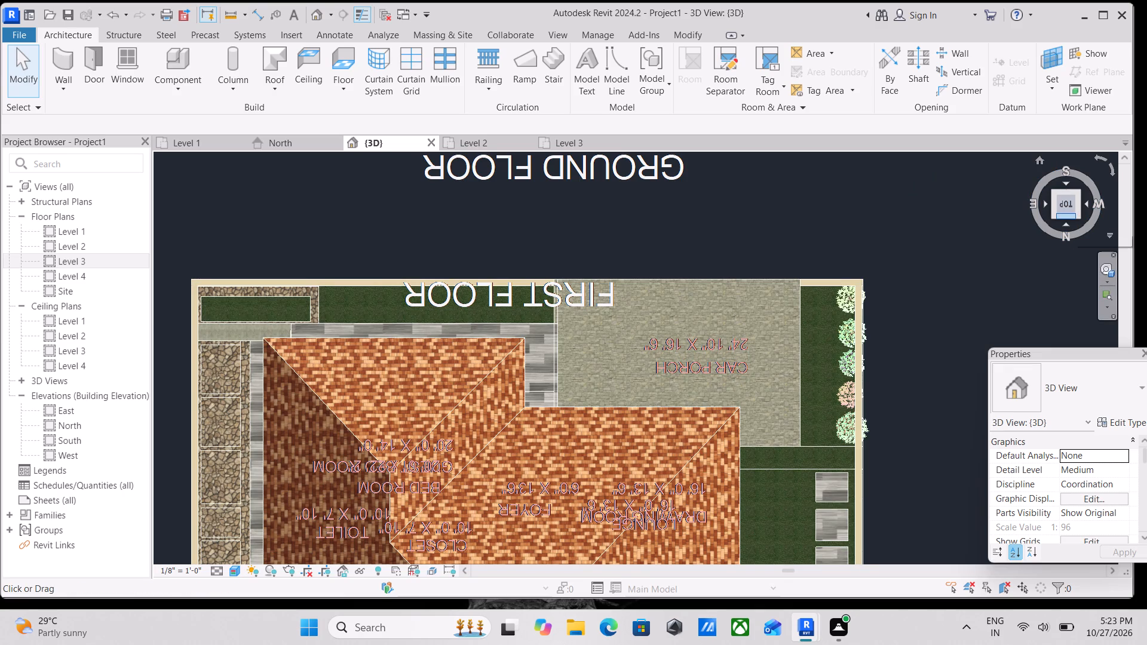
left_click(1077, 215)
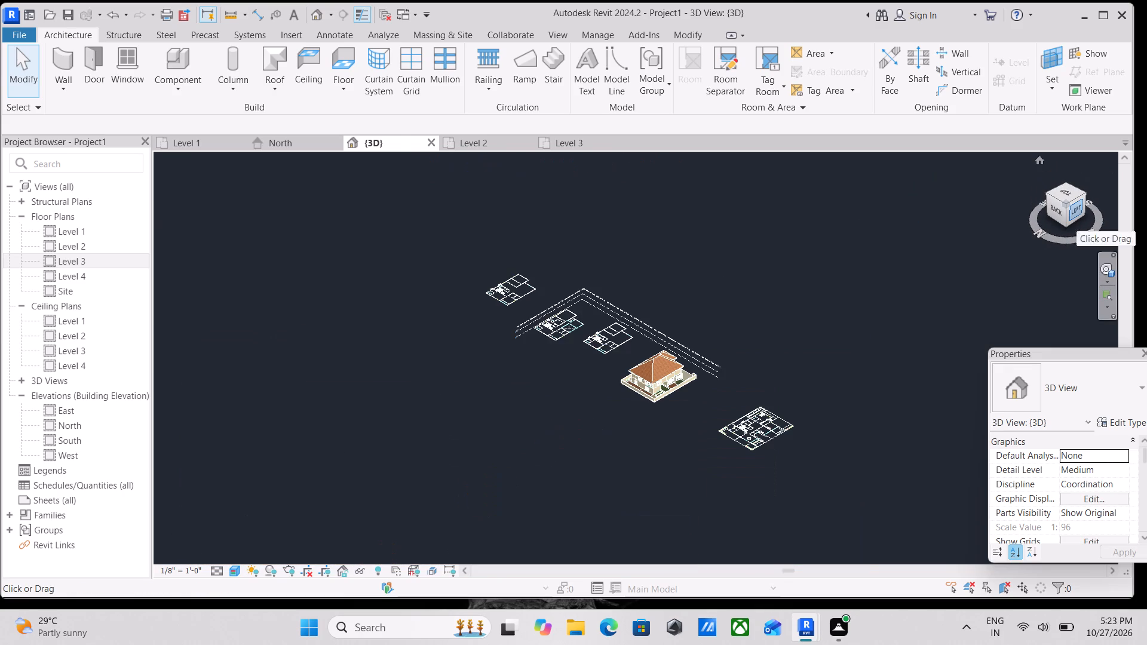
scroll(684, 395, "up", 7)
key("Escape")
scroll(650, 406, "up", 3)
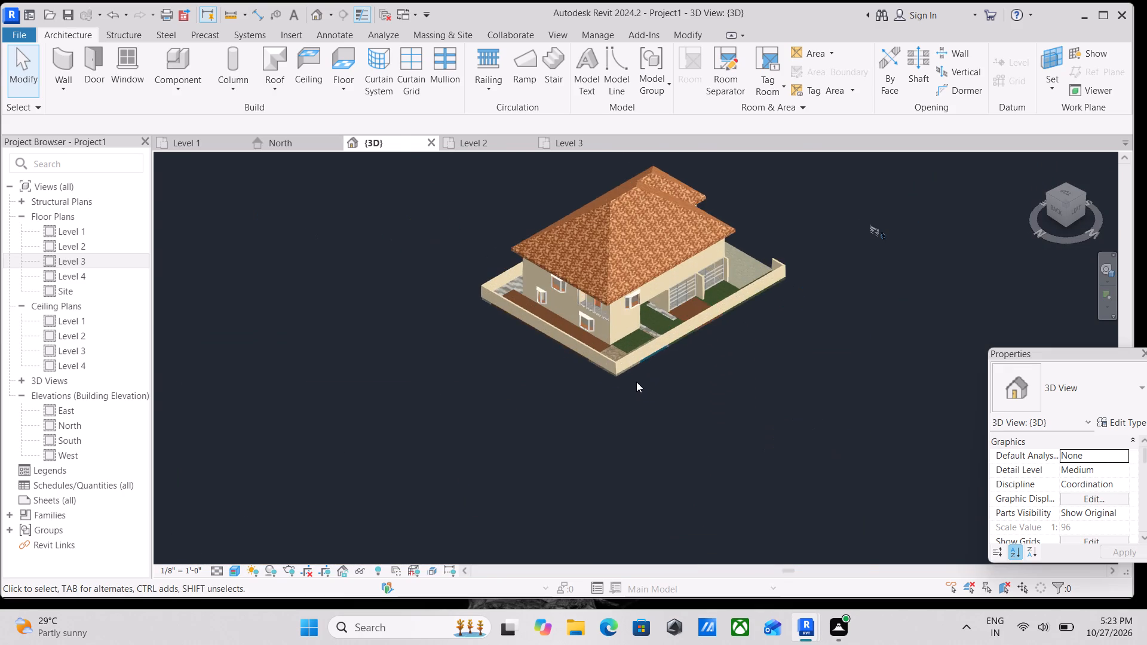
scroll(636, 379, "up", 7)
scroll(788, 261, "up", 2)
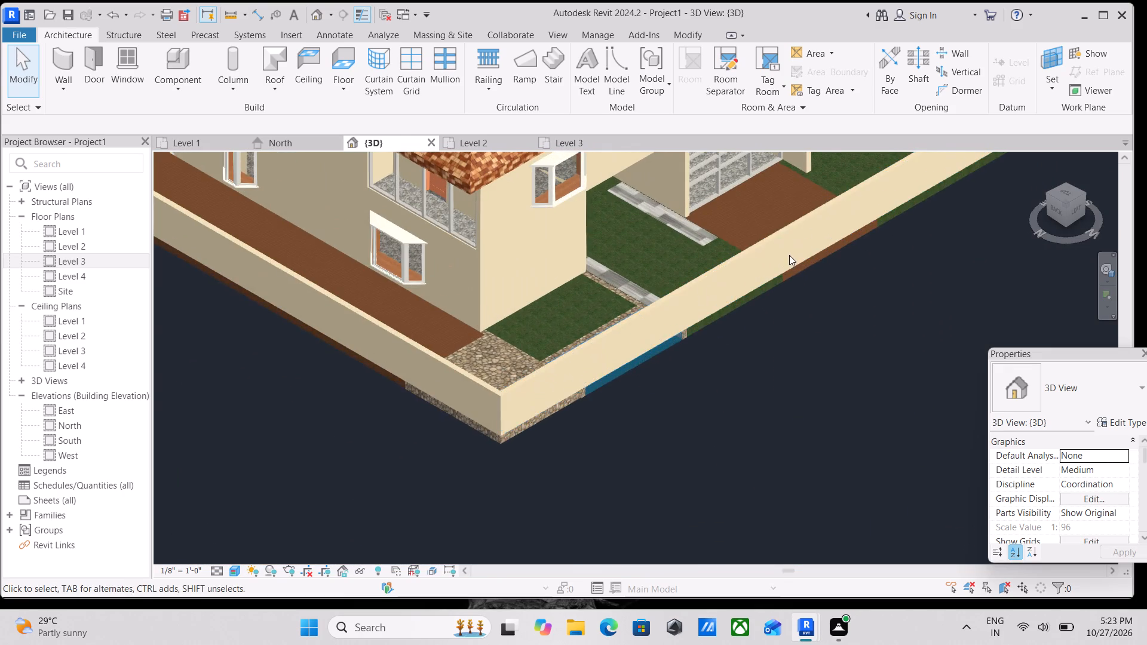
middle_click_drag(789, 248, 689, 429)
middle_click_drag(867, 266, 708, 318)
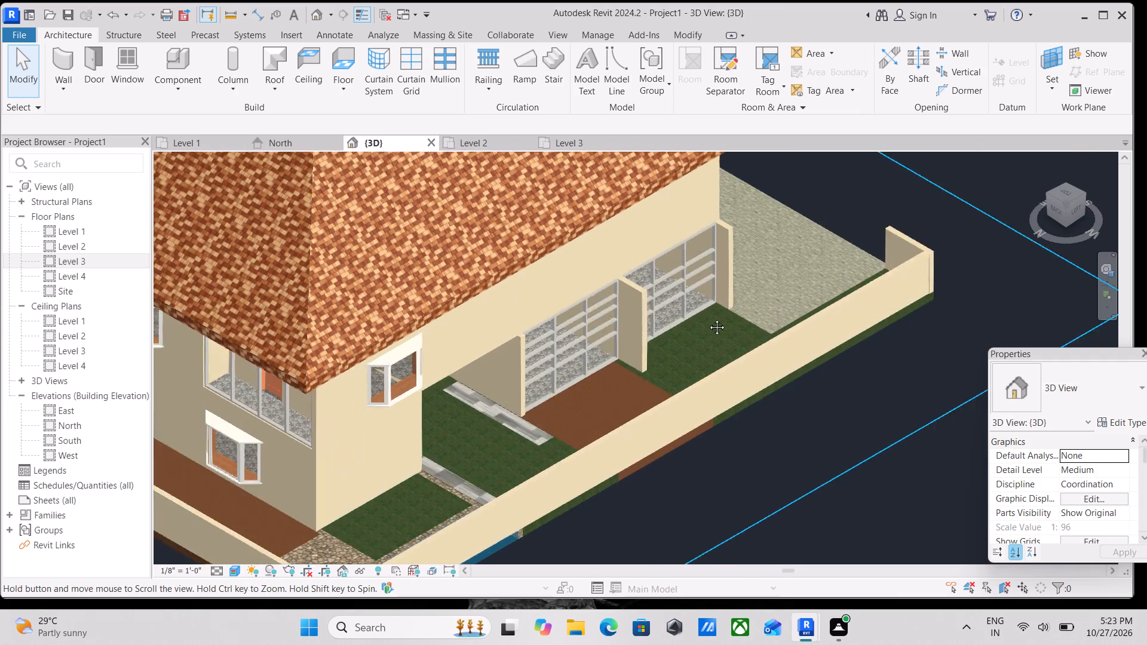
Examine the villa's boundary wall in 3D, going from the northwest round the west side to the south front.
middle_click_drag(708, 318, 680, 336)
scroll(743, 298, "down", 3)
middle_click_drag(743, 300, 749, 347)
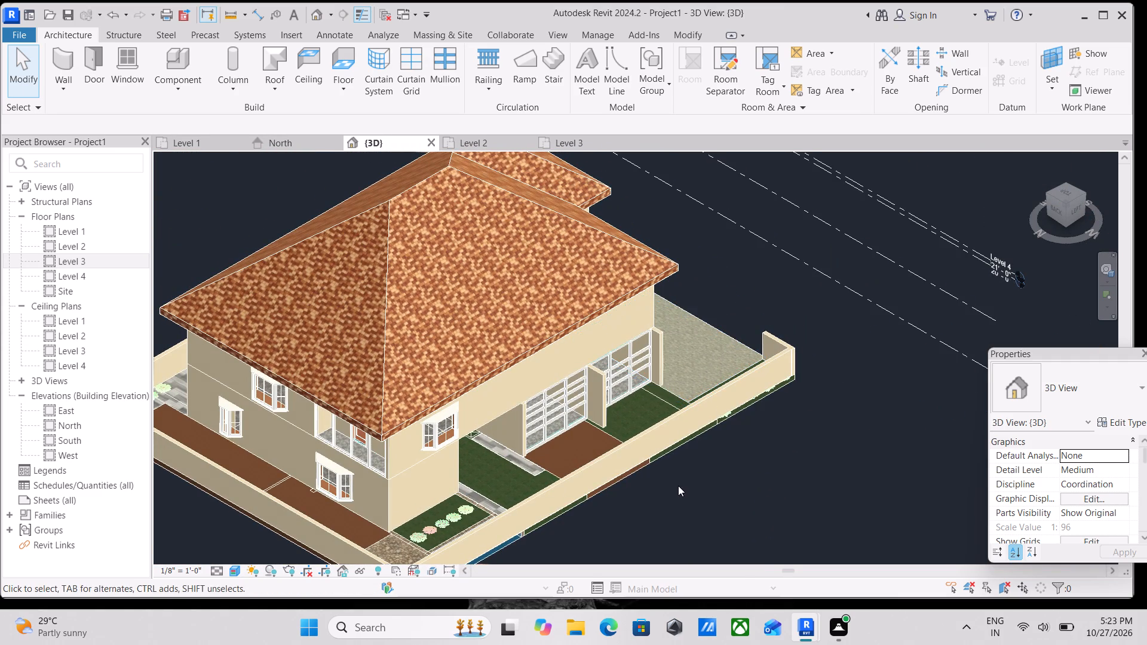
scroll(667, 291, "down", 1)
middle_click_drag(670, 294, 753, 318)
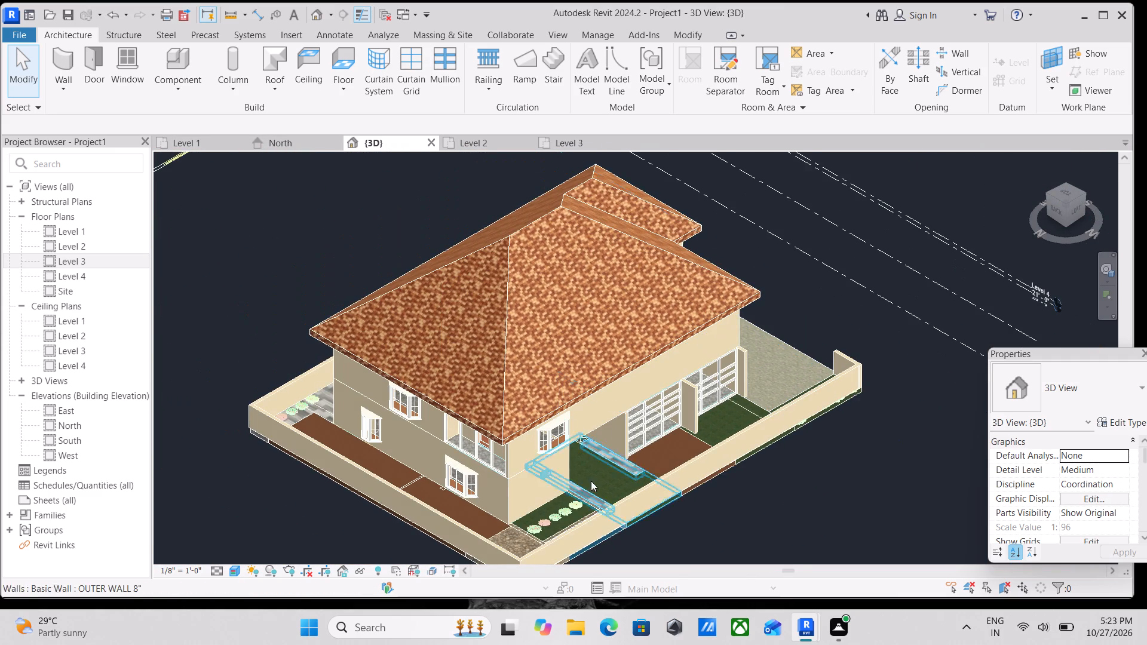
scroll(628, 463, "up", 1)
middle_click_drag(653, 447, 713, 472)
scroll(735, 446, "down", 2)
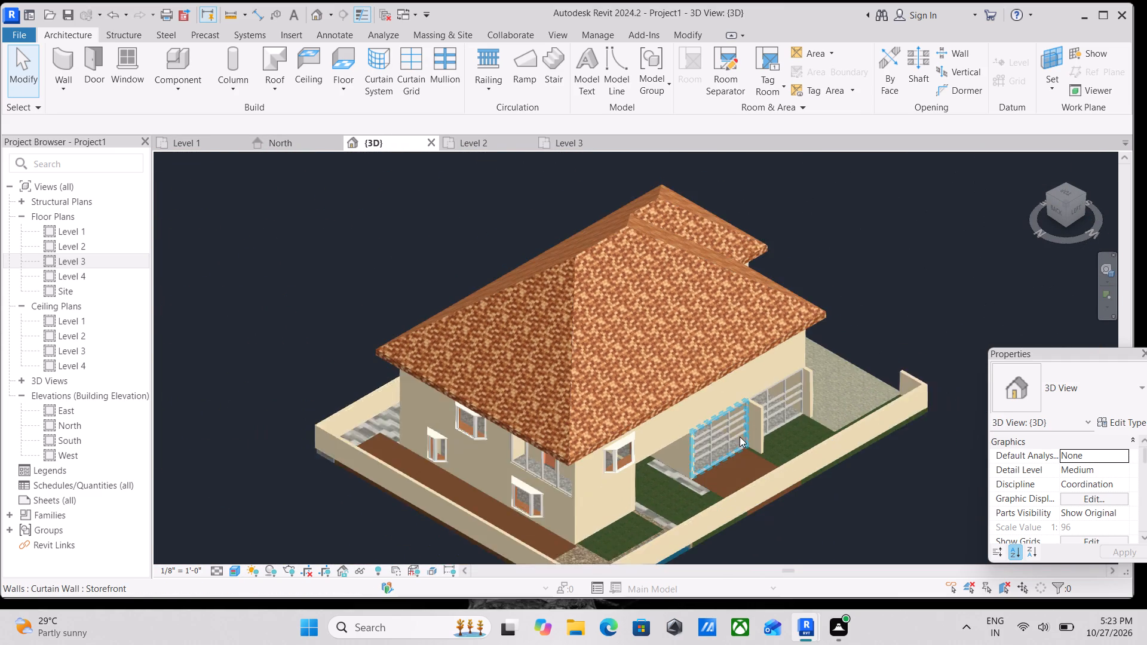
middle_click_drag(685, 480, 532, 485, "shift")
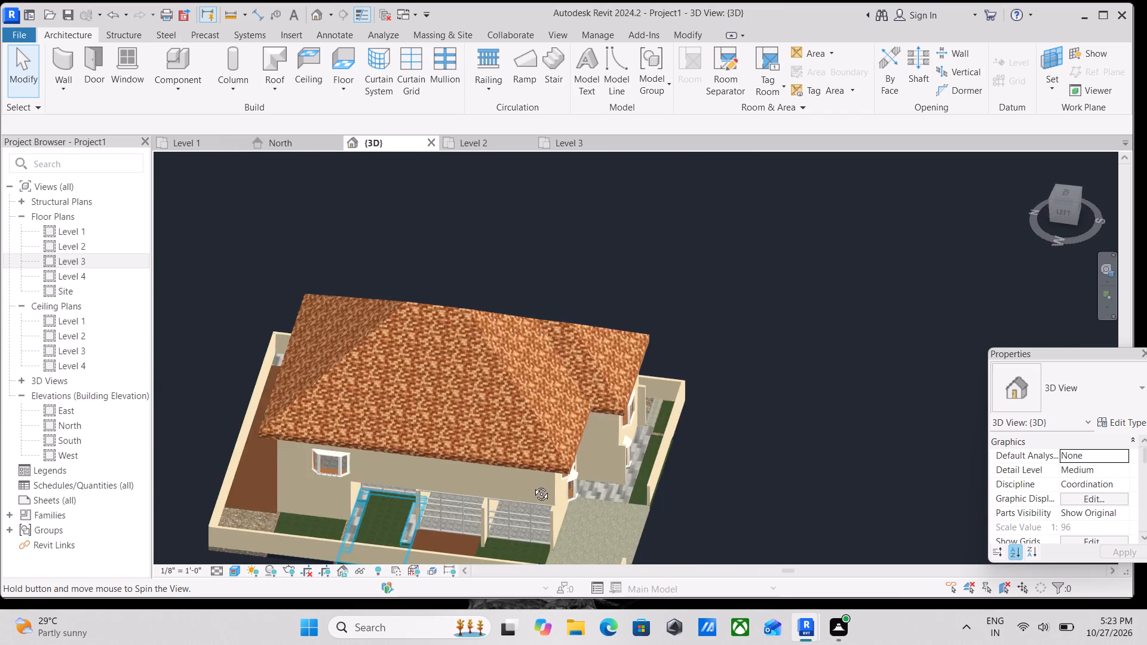
middle_click_drag(532, 485, 449, 437, "shift")
middle_click_drag(427, 497, 398, 507, "shift")
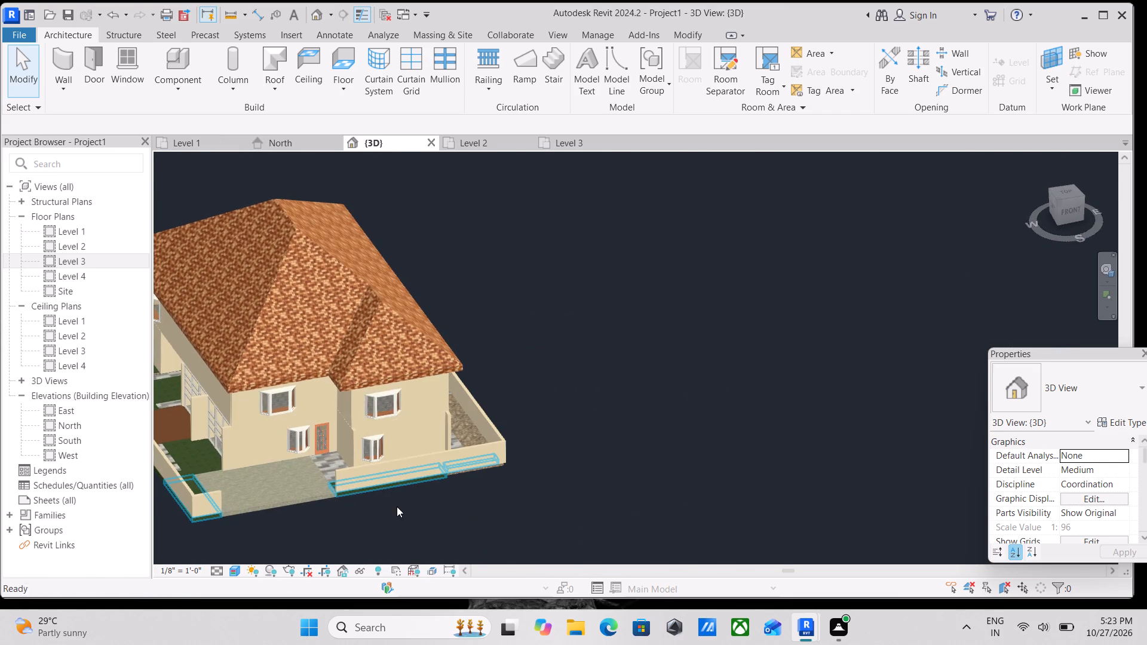
middle_click_drag(390, 506, 468, 451)
Examine the car porch entrance opening between the short south wall and the rest of the front boundary wall.
scroll(383, 466, "up", 2)
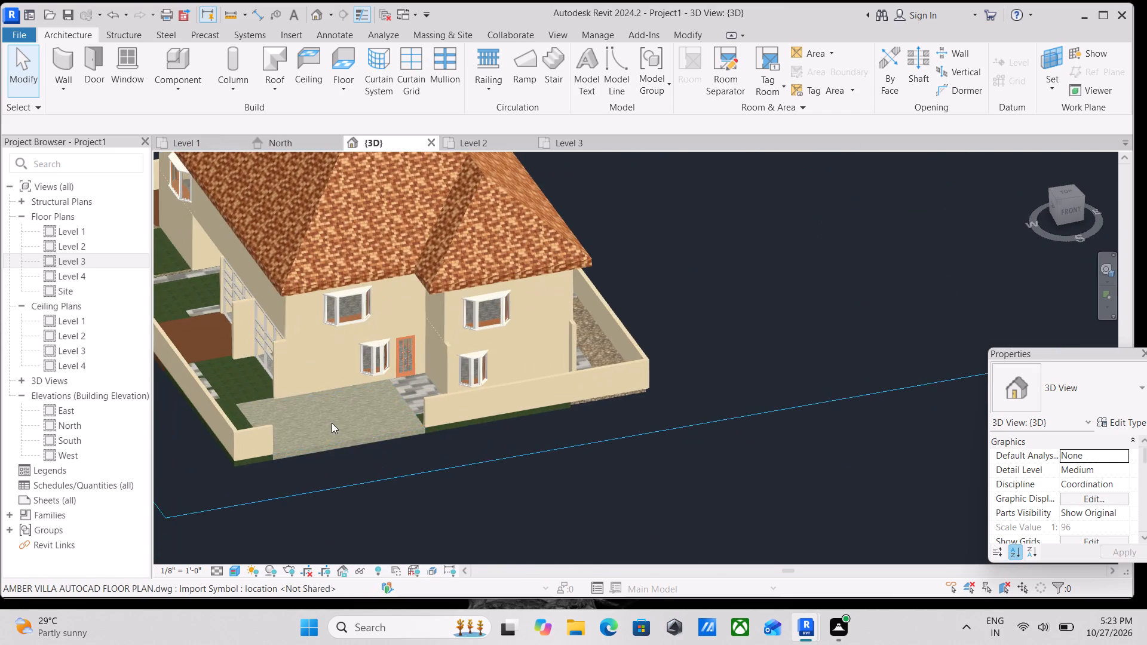
scroll(332, 423, "up", 1)
middle_click_drag(310, 477, 415, 463)
scroll(351, 448, "up", 2)
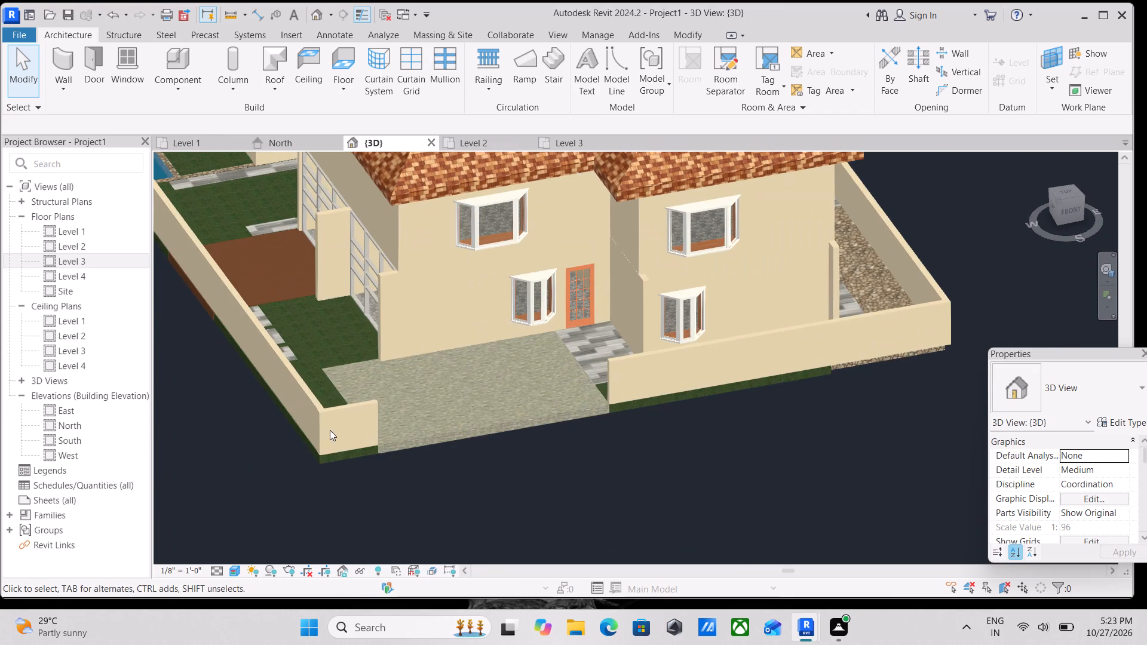
scroll(359, 416, "up", 2)
scroll(673, 394, "up", 3)
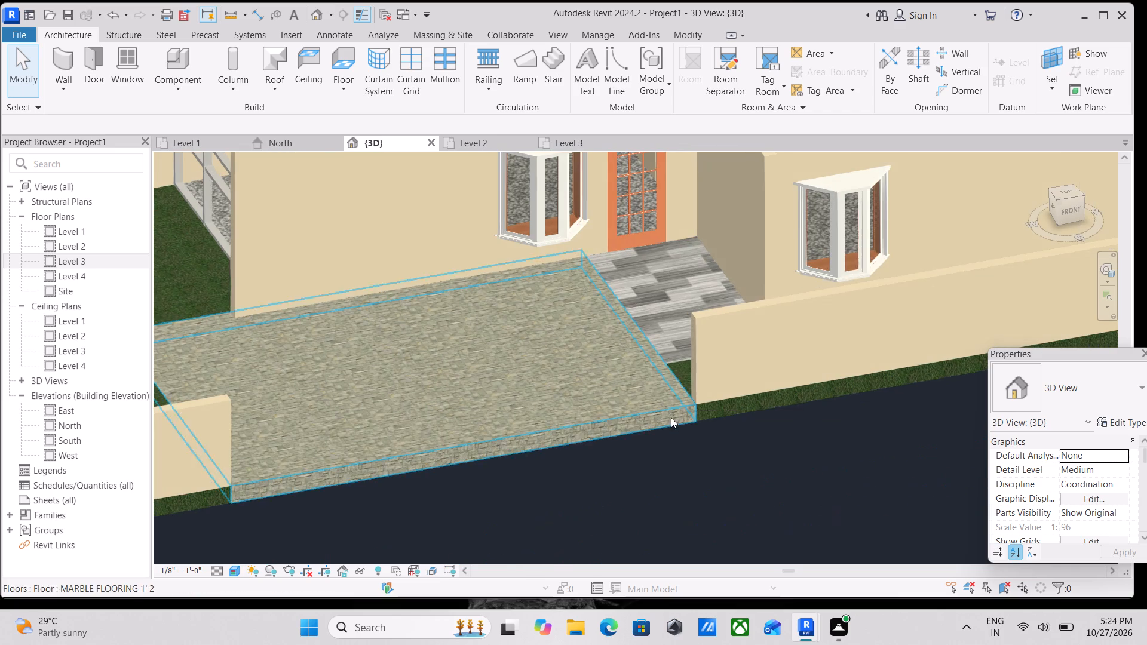
middle_click_drag(540, 424, 626, 432)
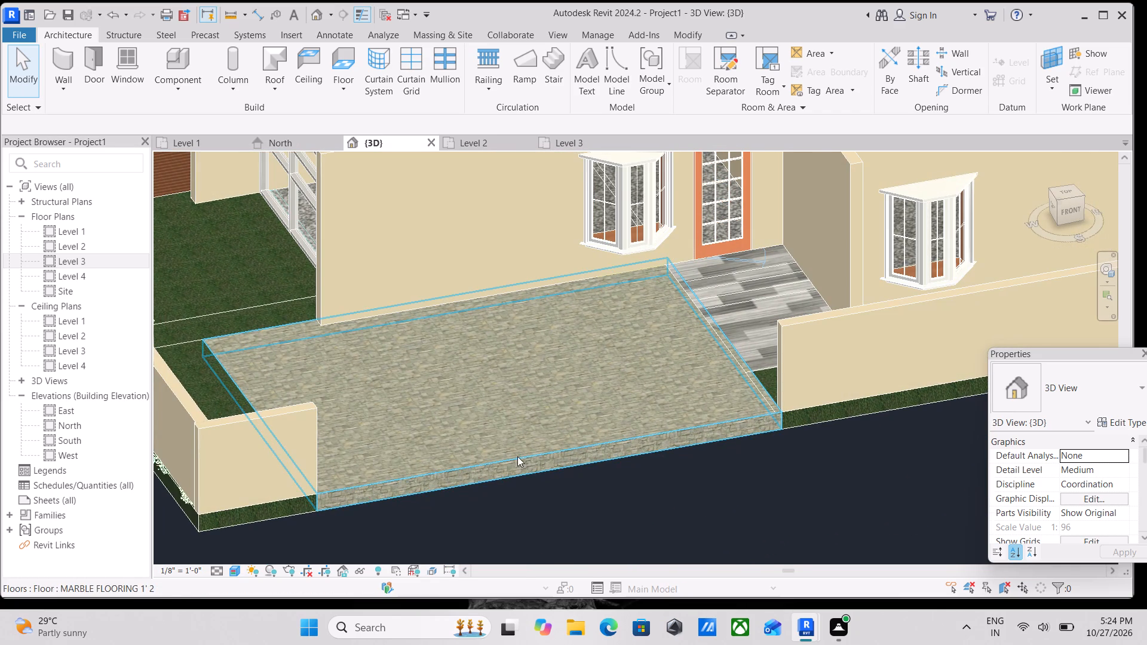
scroll(560, 419, "down", 2)
middle_click(560, 419)
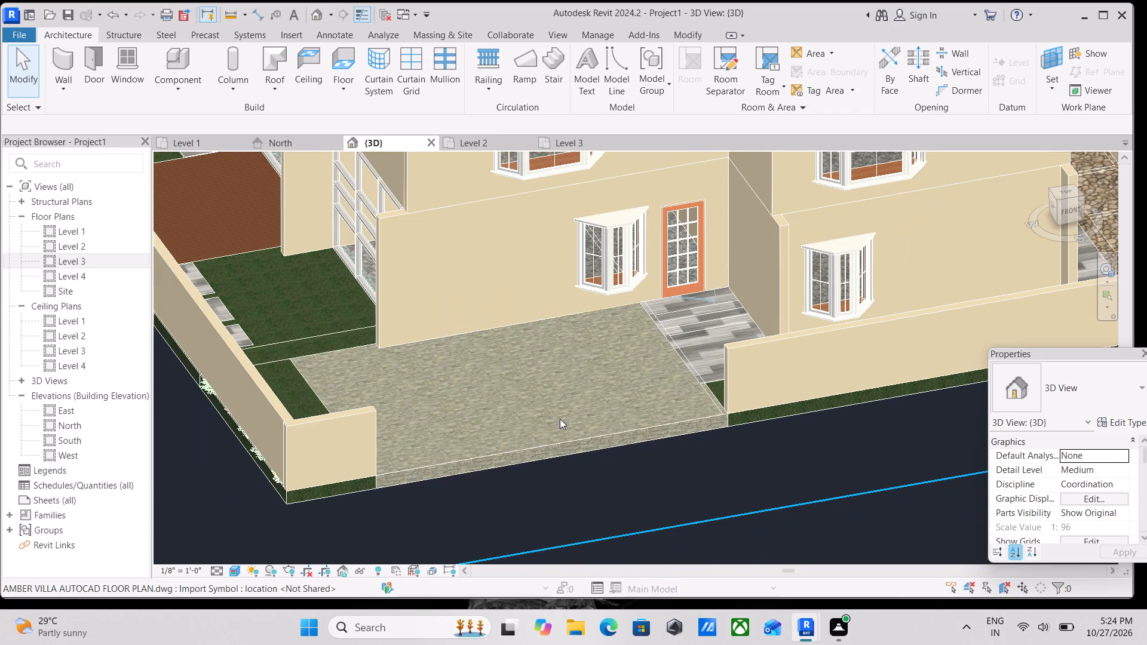
scroll(560, 419, "down", 1)
middle_click_drag(560, 418, 656, 478)
scroll(560, 418, "down", 1)
middle_click_drag(576, 429, 608, 456)
scroll(576, 429, "down", 1)
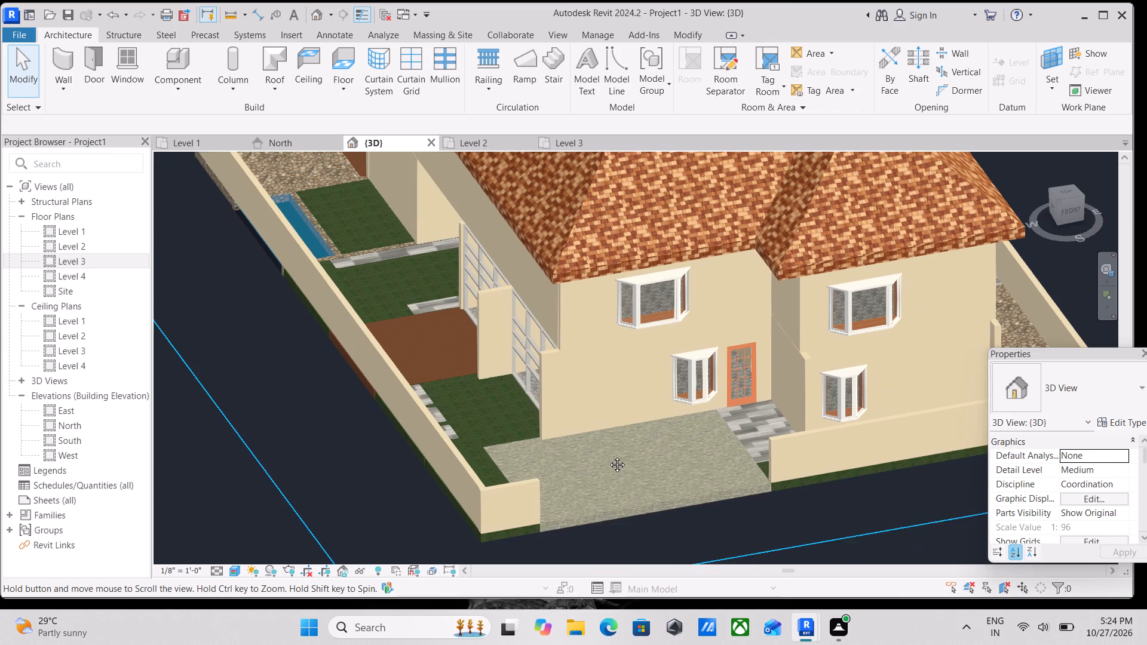
middle_click_drag(608, 456, 611, 457)
scroll(499, 383, "down", 1)
middle_click_drag(499, 384, 519, 466)
middle_click_drag(630, 550, 600, 464)
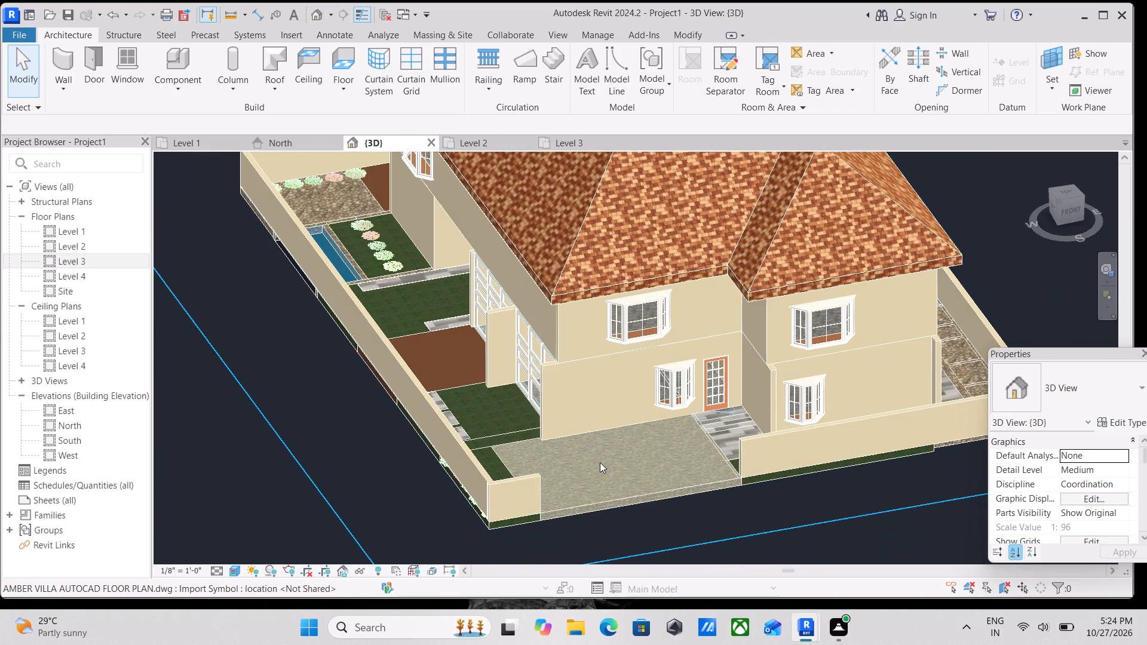
scroll(595, 465, "up", 2)
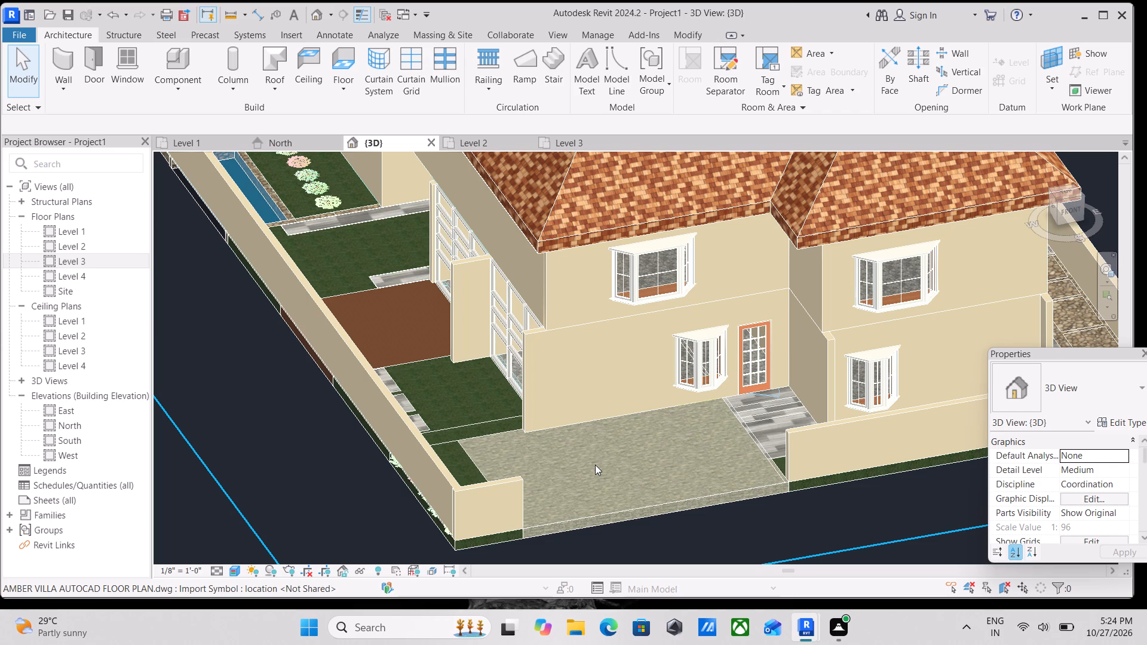
middle_click_drag(598, 504, 602, 485)
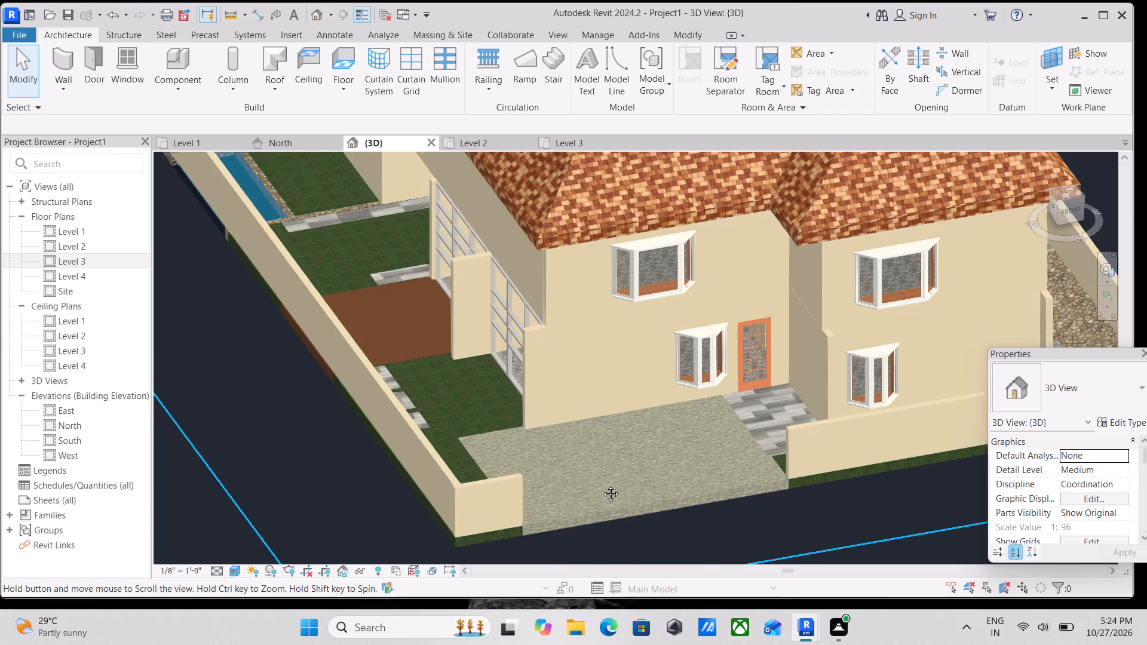
middle_click_drag(602, 485, 606, 465)
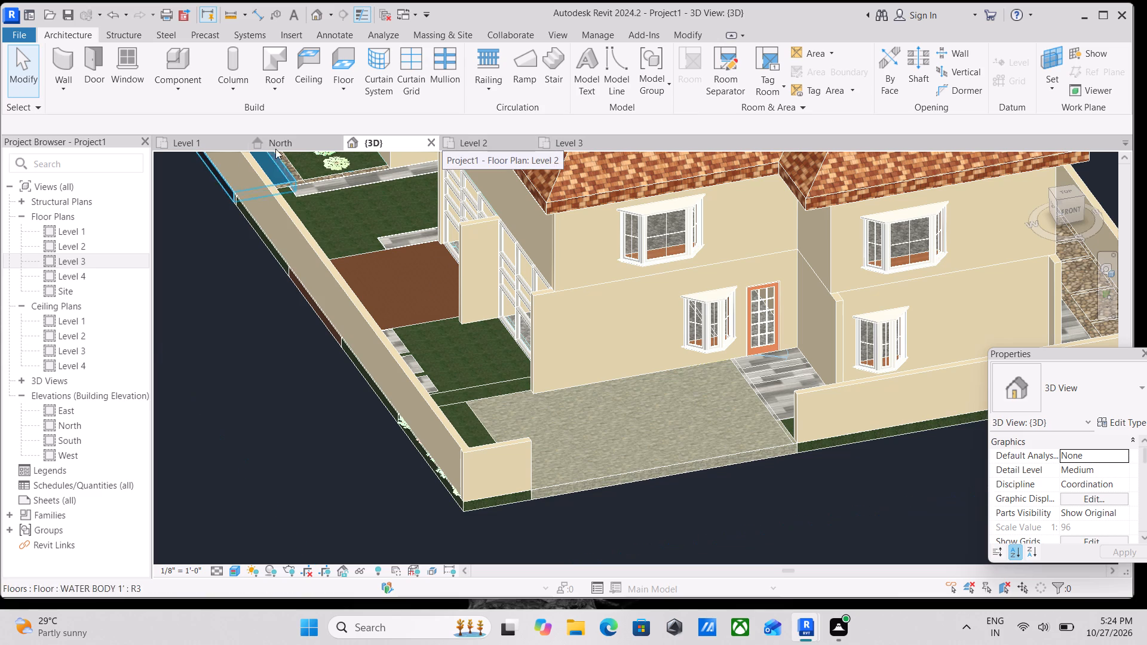
Start loading a family and browse to the Gate folder inside SHUBHAM CITY in Documents.
left_click(125, 32)
left_click(76, 33)
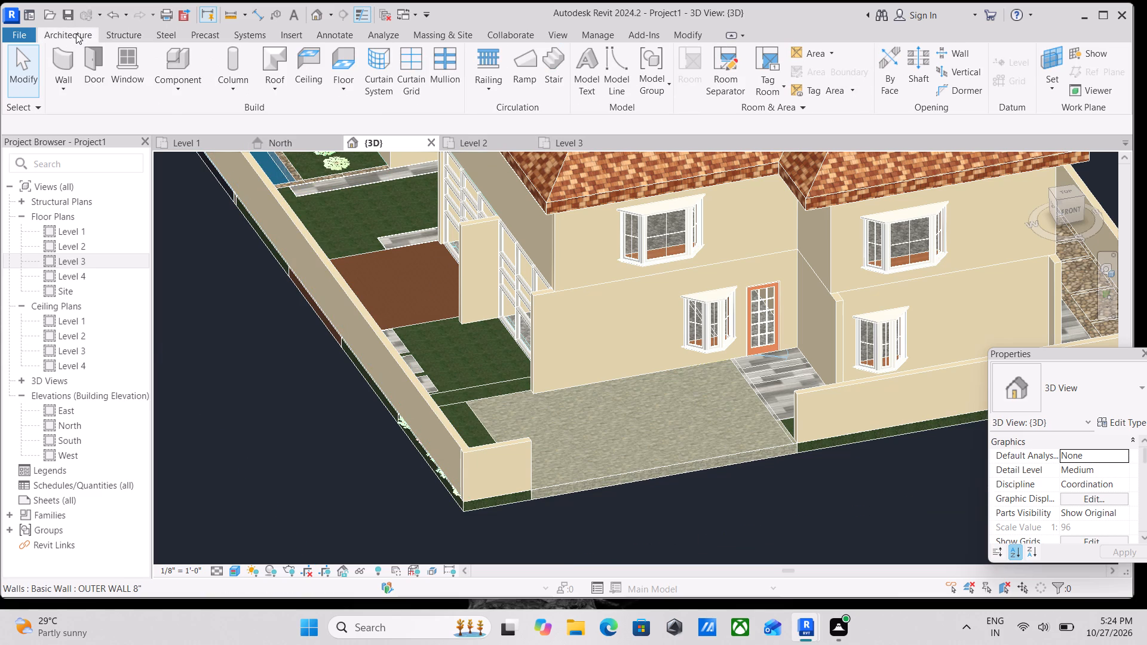
left_click(75, 33)
left_click(65, 32)
left_click(296, 35)
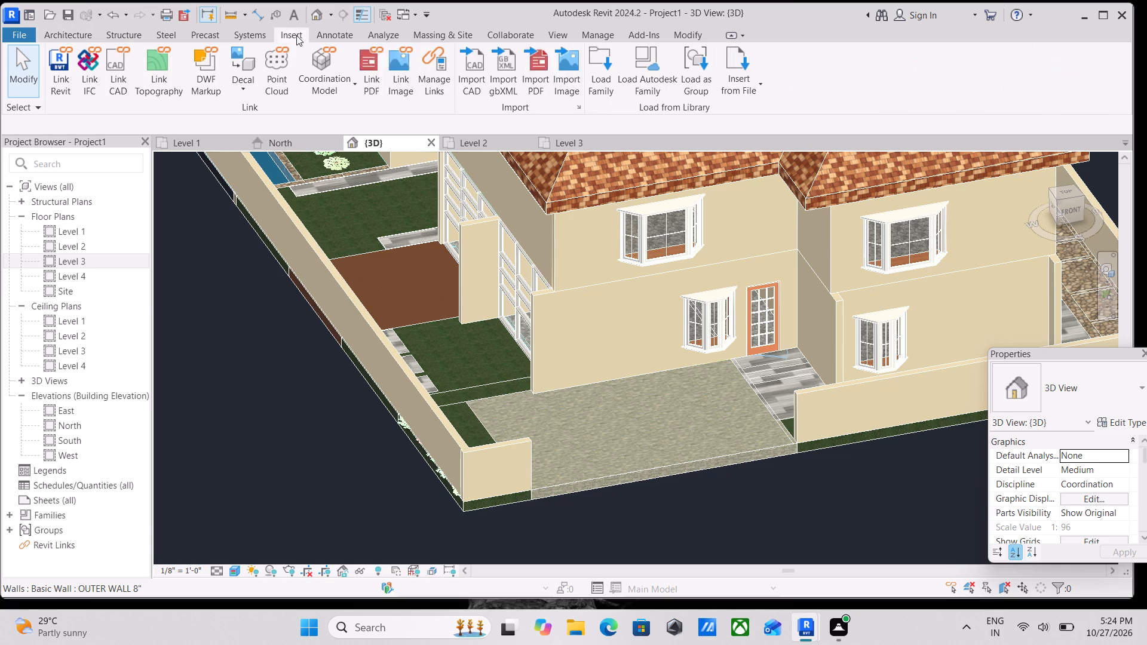
left_click(599, 76)
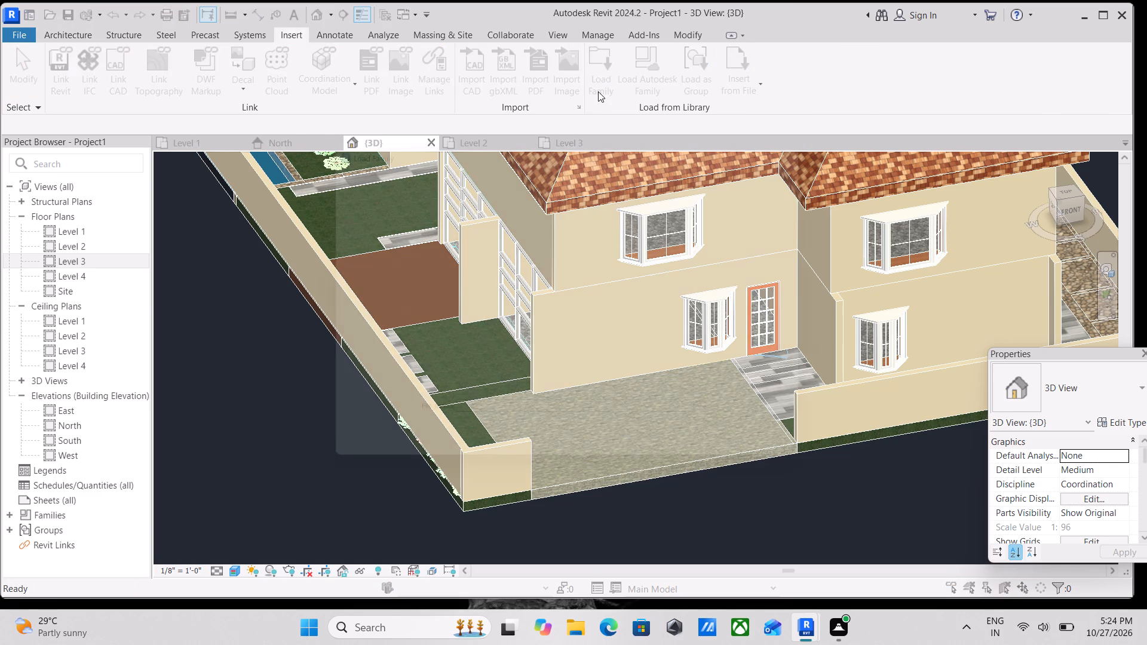
scroll(457, 239, "down", 3)
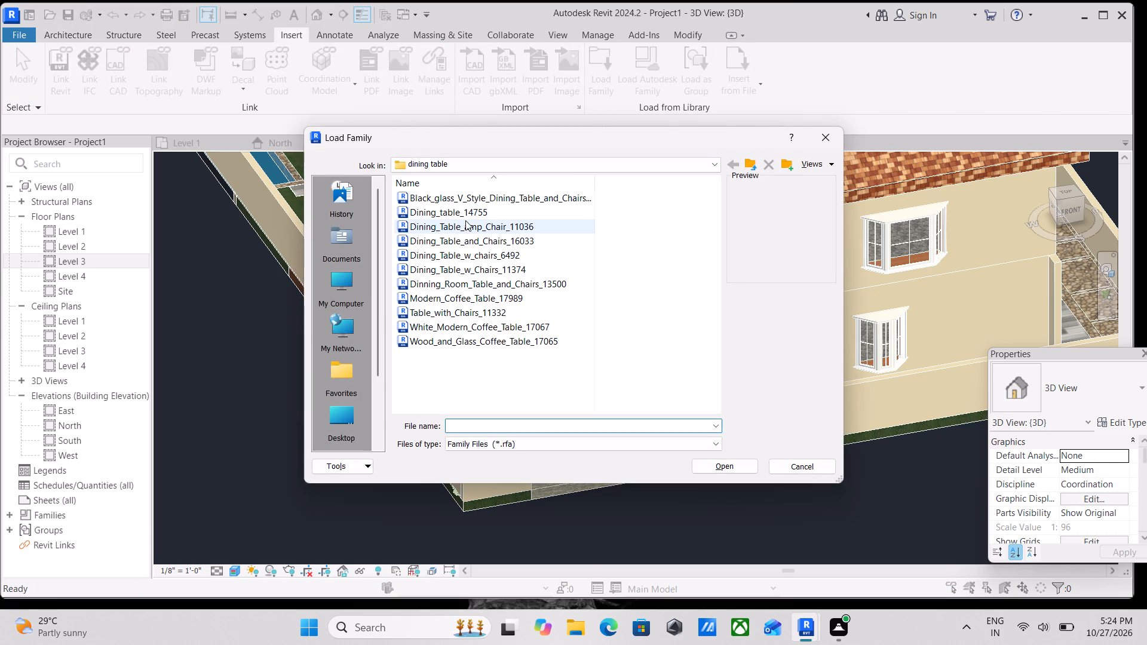
double_click(330, 250)
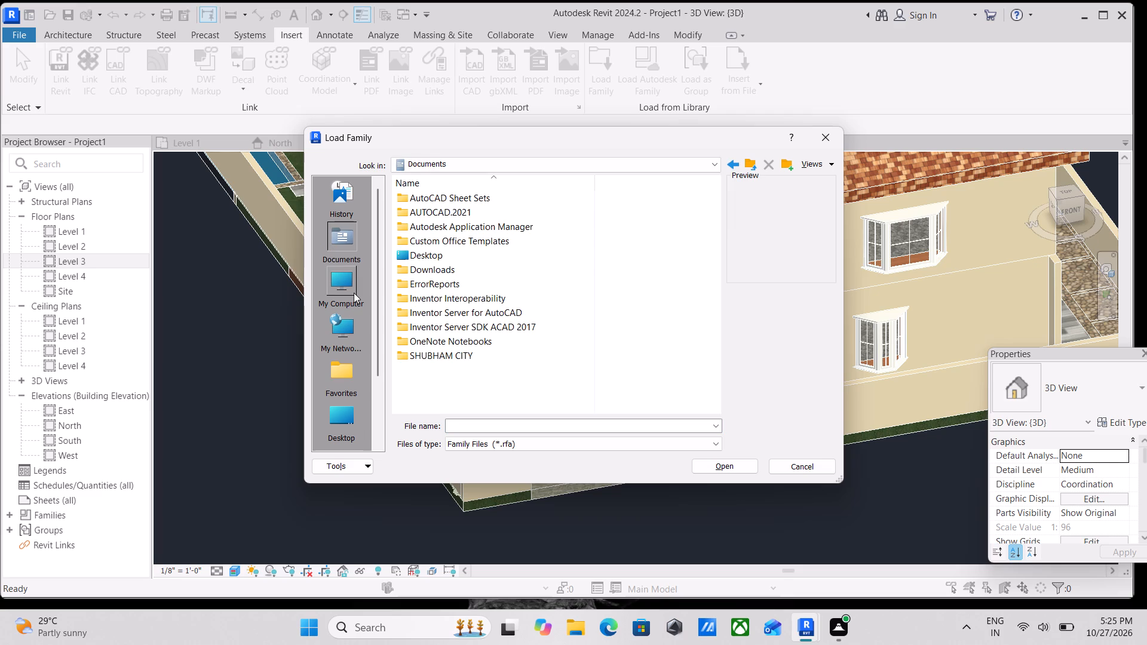
scroll(407, 263, "down", 1)
double_click(426, 354)
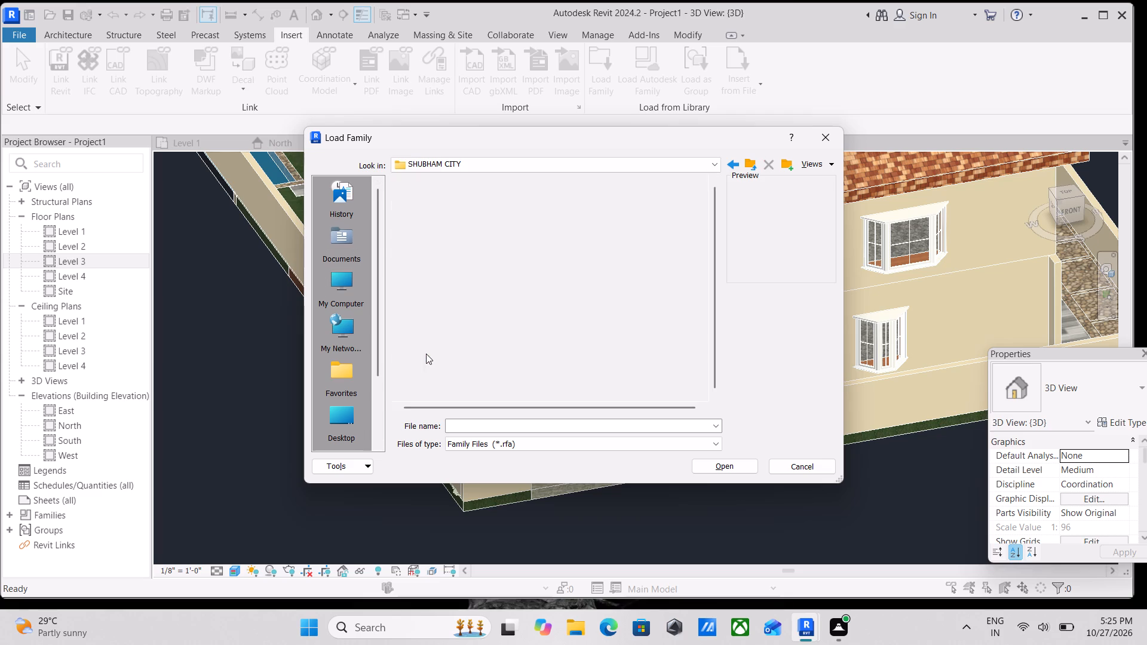
double_click(431, 204)
scroll(447, 324, "down", 5)
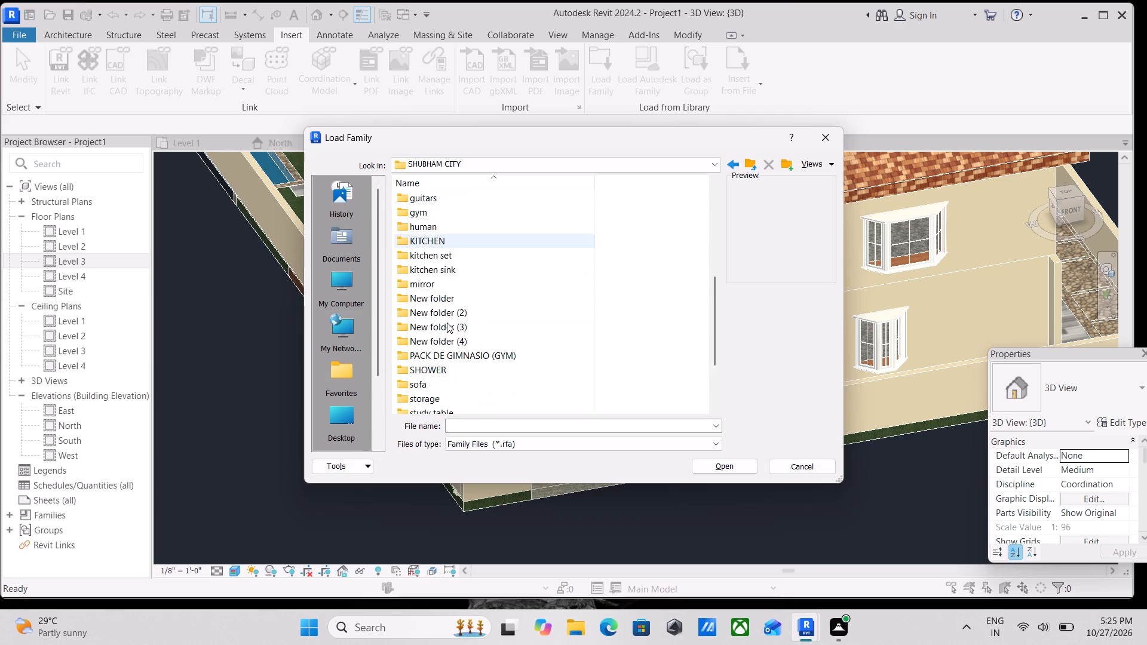
scroll(447, 322, "down", 3)
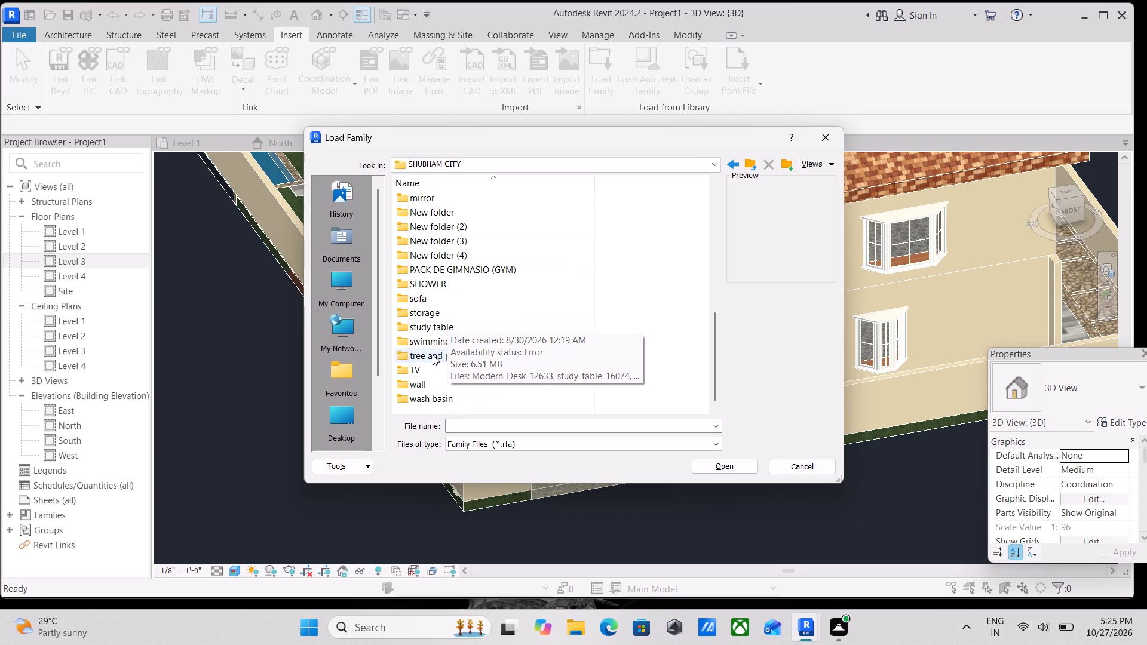
scroll(416, 307, "up", 5)
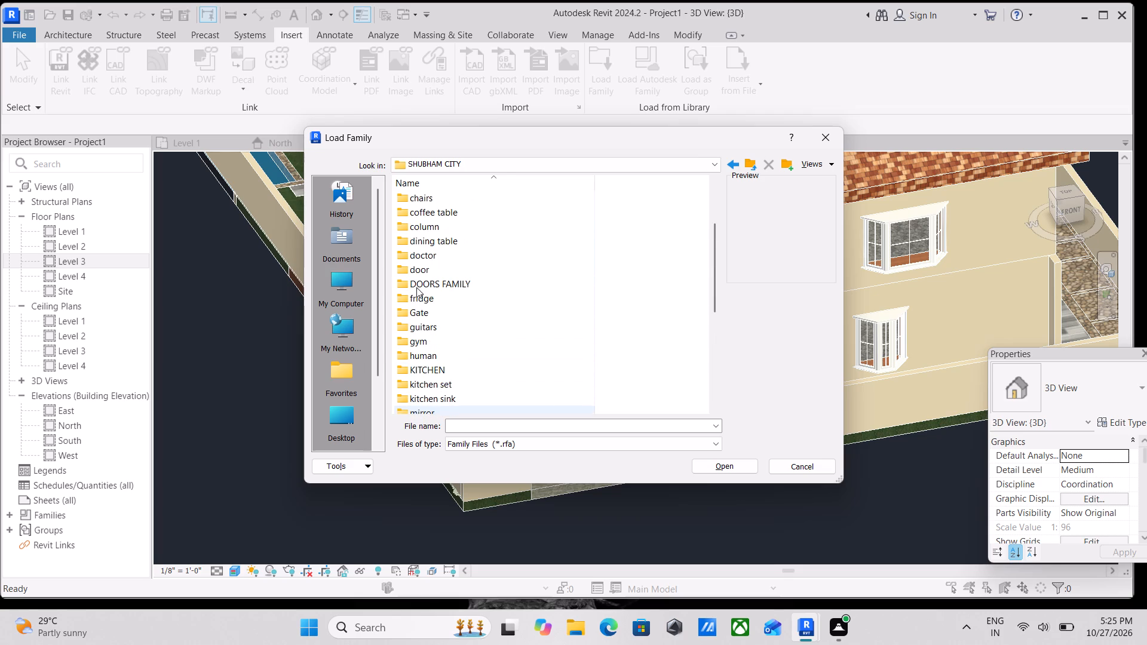
double_click(410, 314)
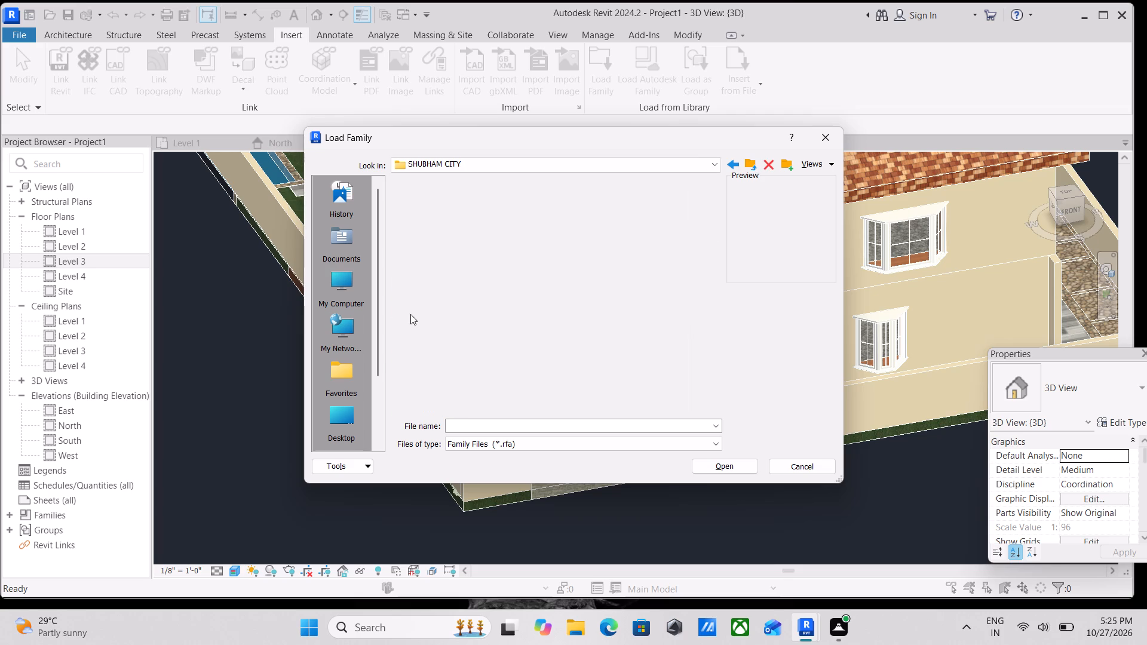
Preview the gate families in the folder and load DOUBLE_METAL_GATE_10830 into the project.
left_click(421, 252)
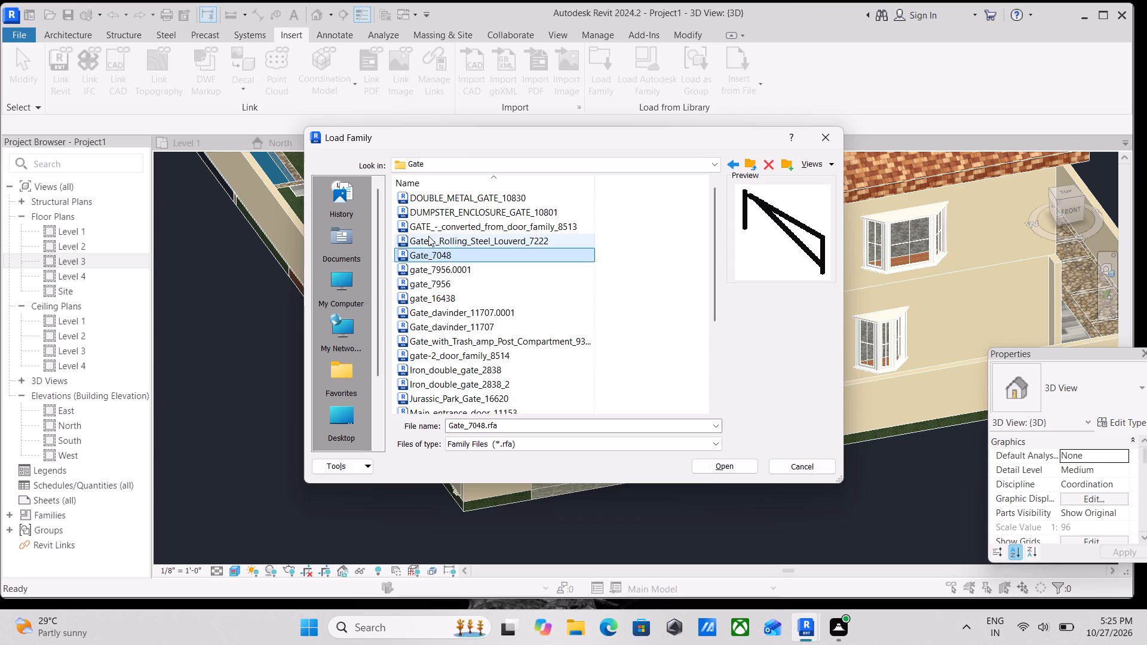
left_click(428, 236)
left_click(431, 223)
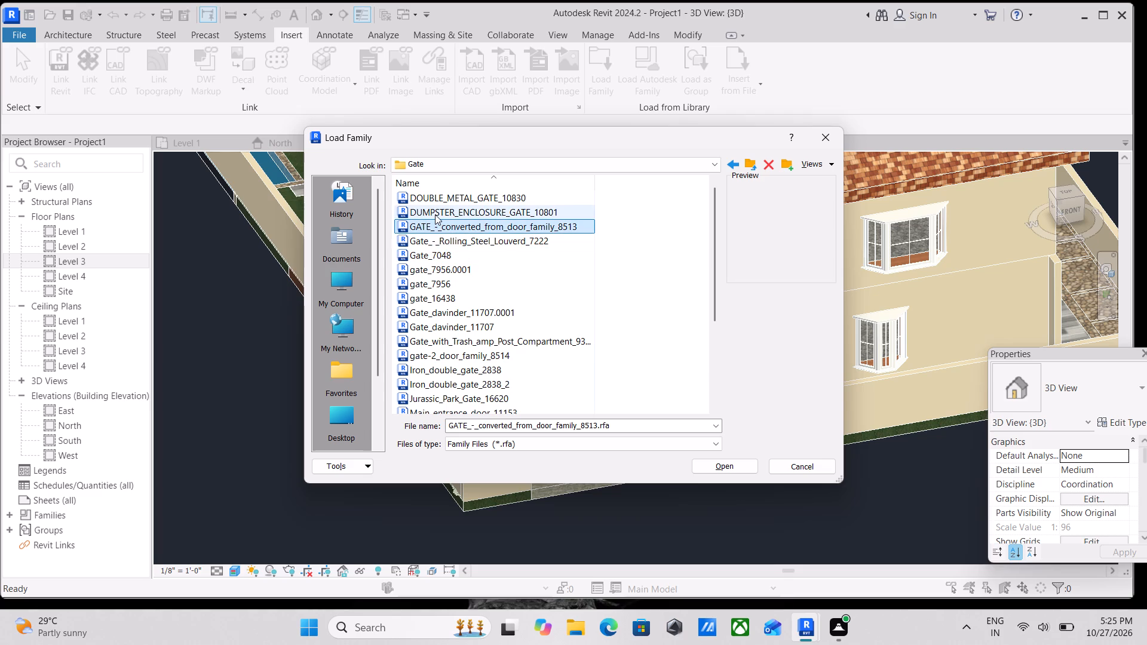
left_click(435, 214)
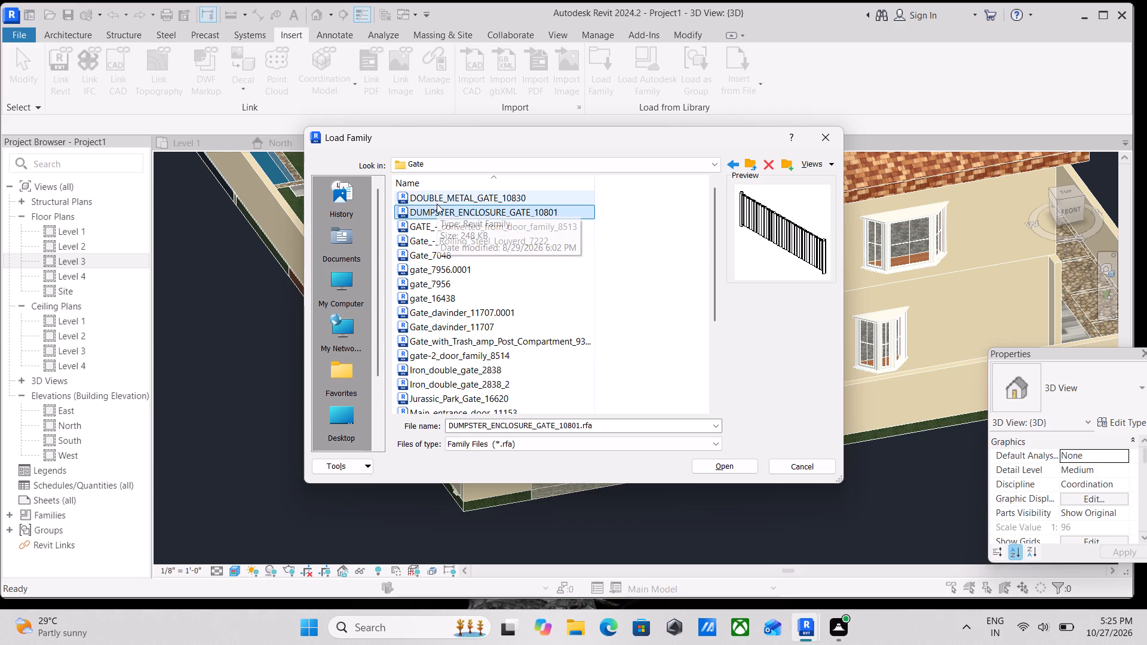
left_click(437, 200)
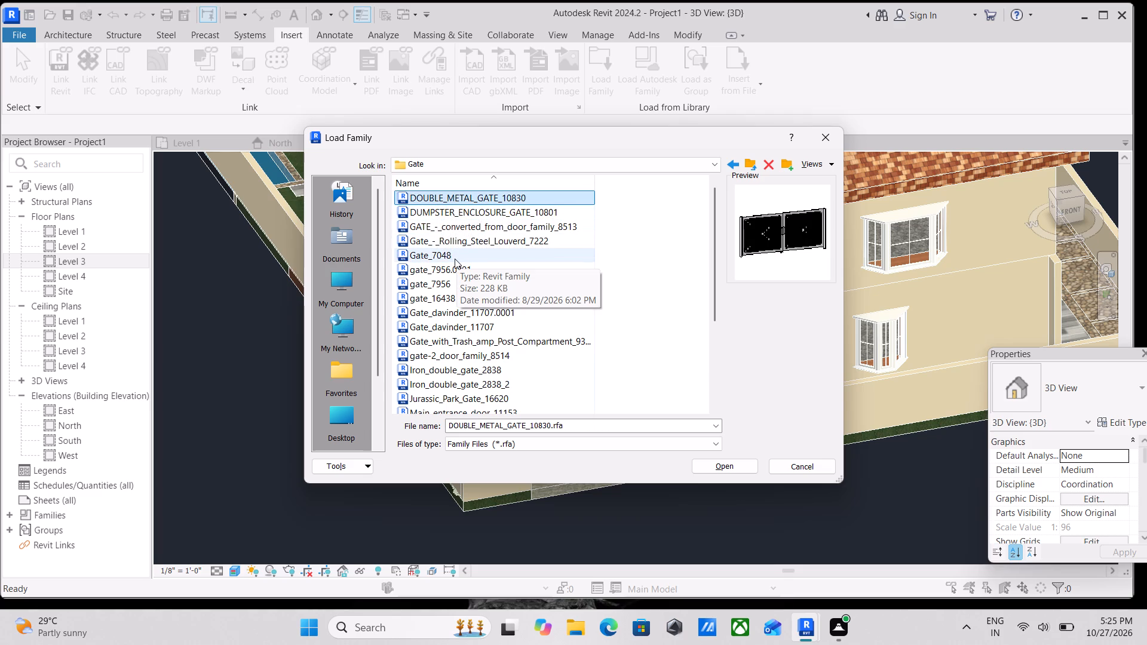
left_click(727, 468)
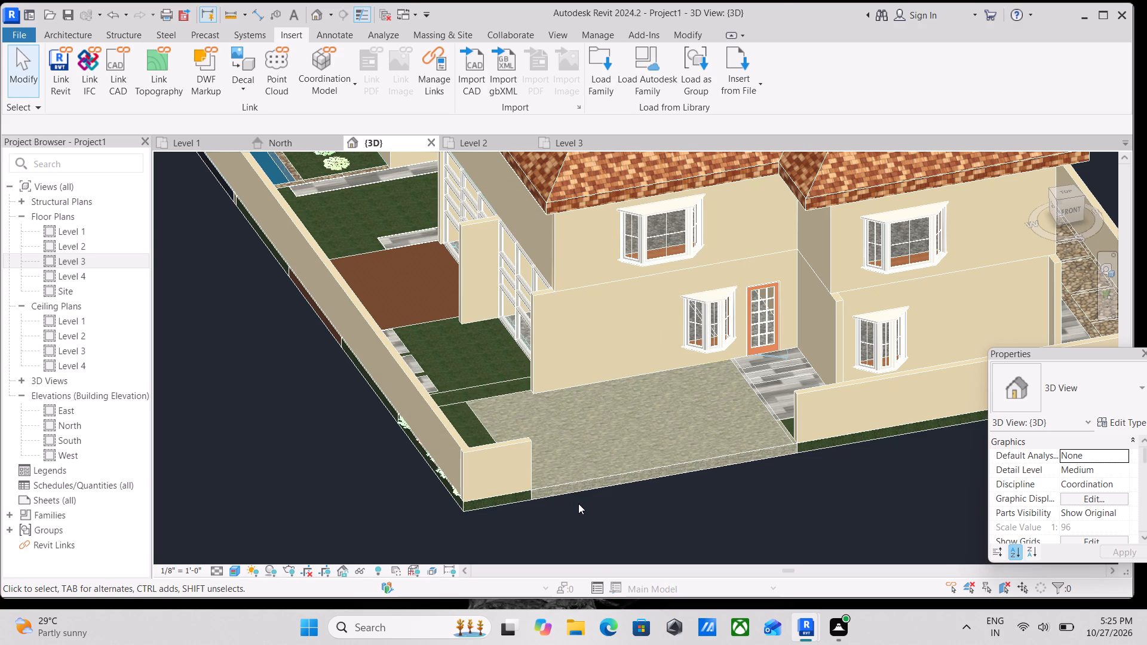
Place the DOUBLE_METAL_GATE_10830 component on the car porch floor, spanning the entrance near its front edge.
scroll(598, 490, "up", 5)
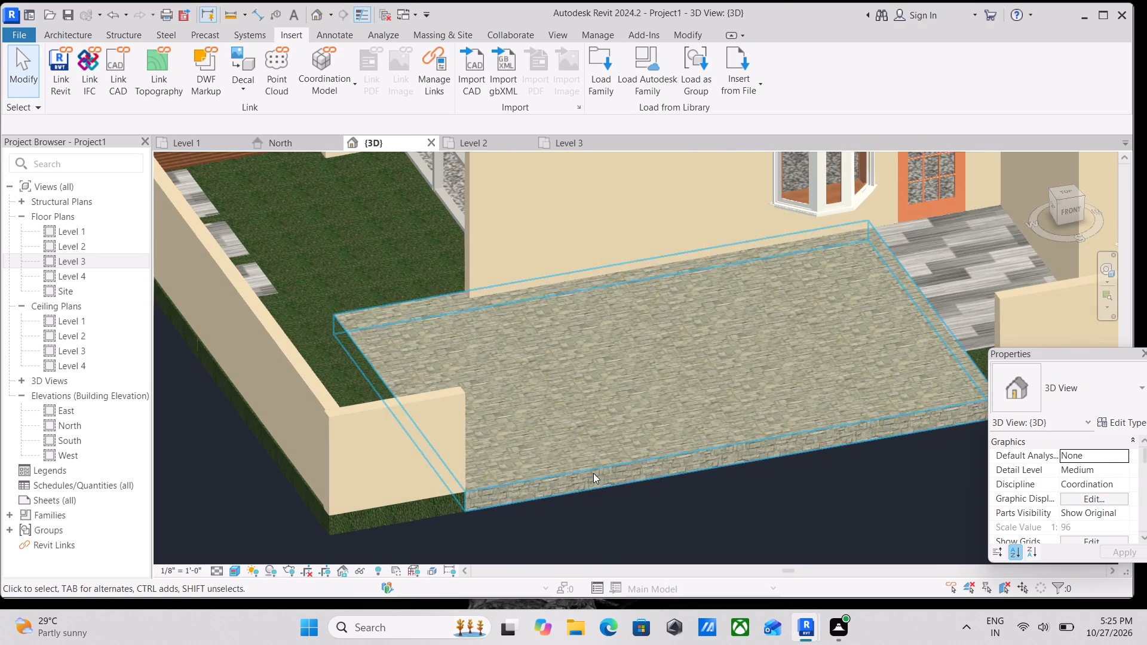
left_click(59, 29)
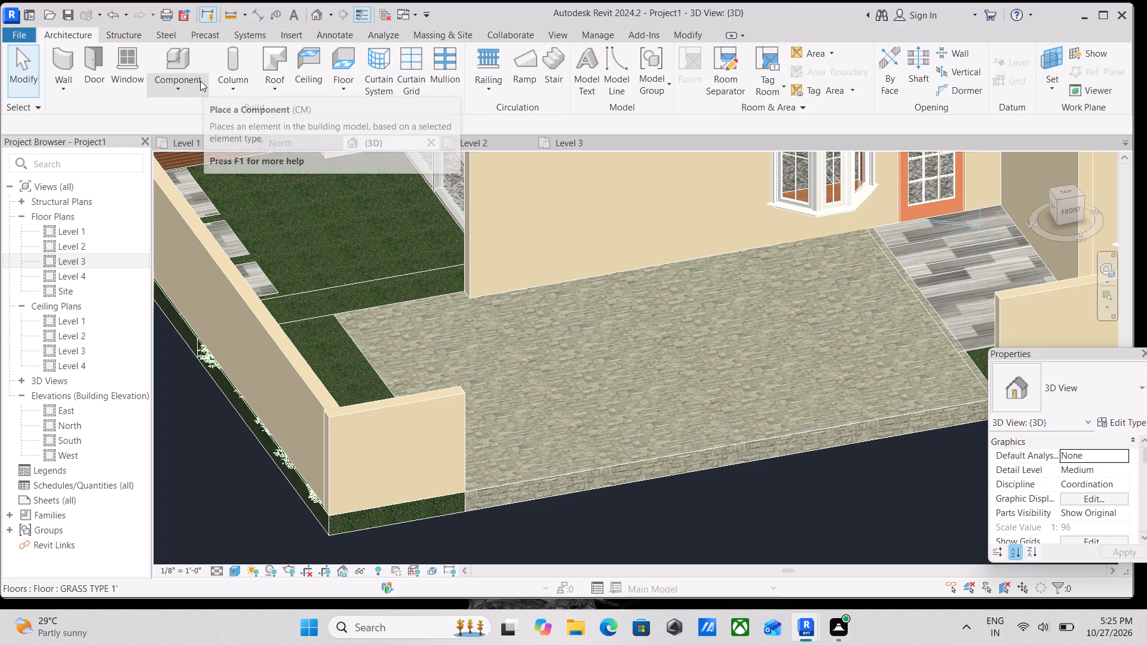
left_click(170, 85)
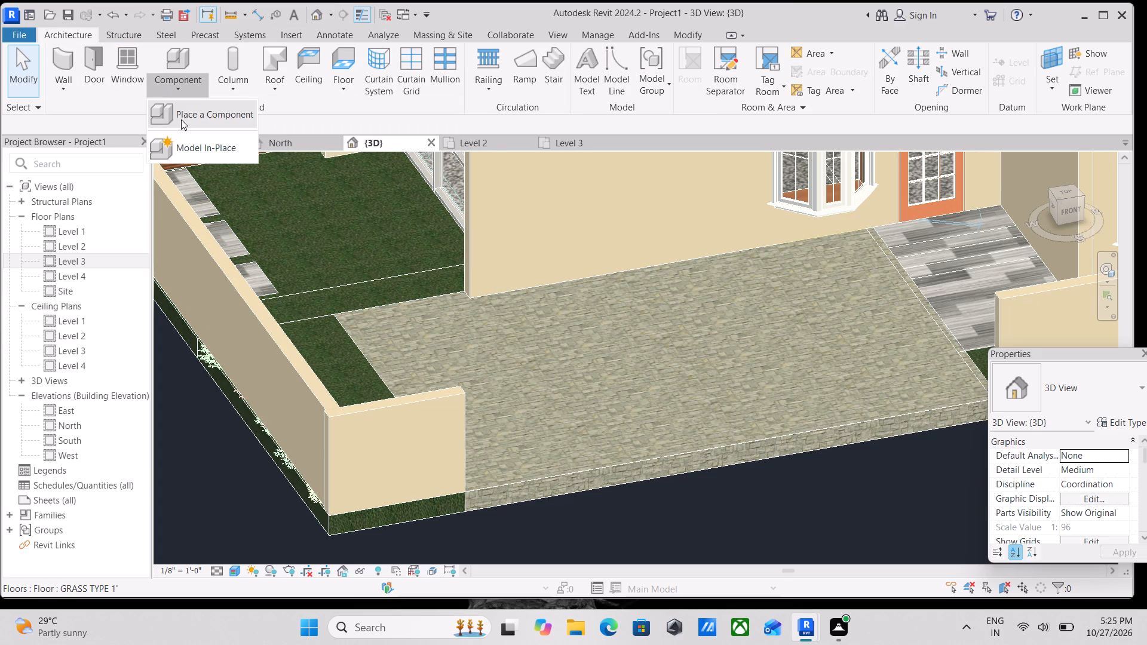
left_click(181, 119)
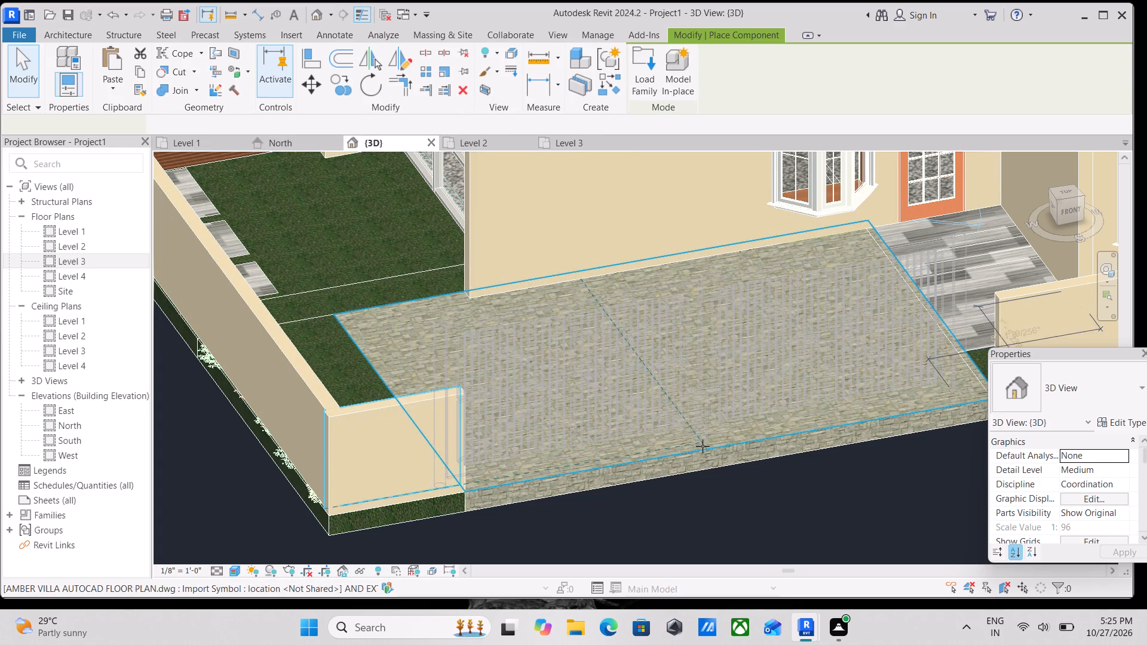
left_click(738, 426)
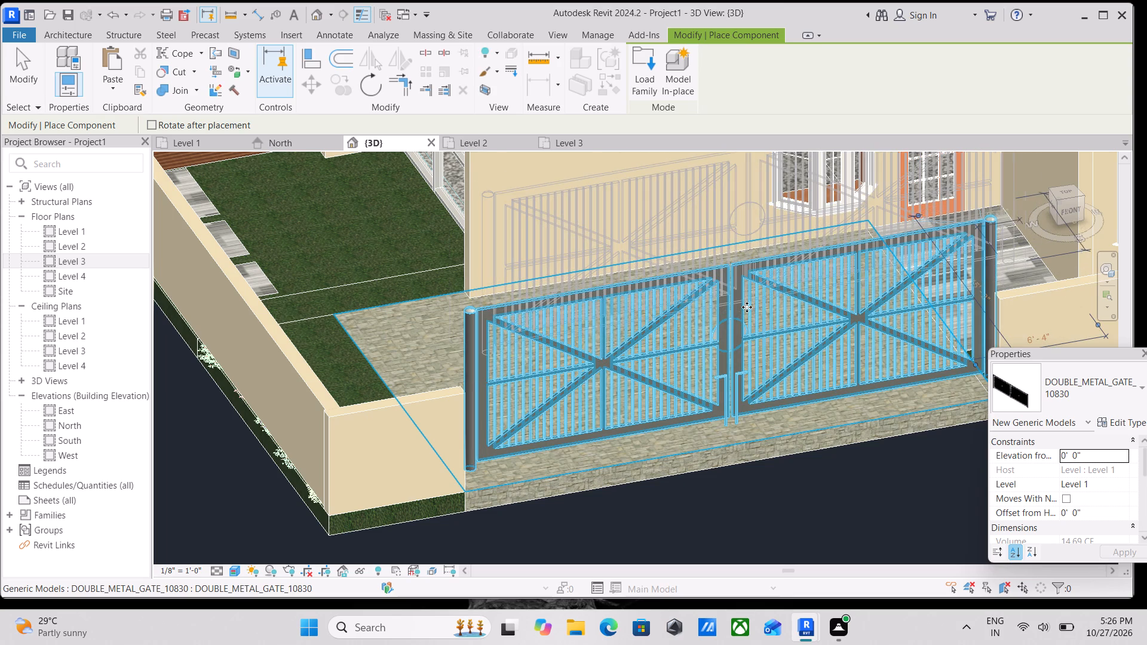
key("Escape")
key("Escape")
key("Escape")
Nudge the double metal gate forward until it sits near the front edge of the car porch floor, in line with the boundary wall.
scroll(646, 347, "down", 3)
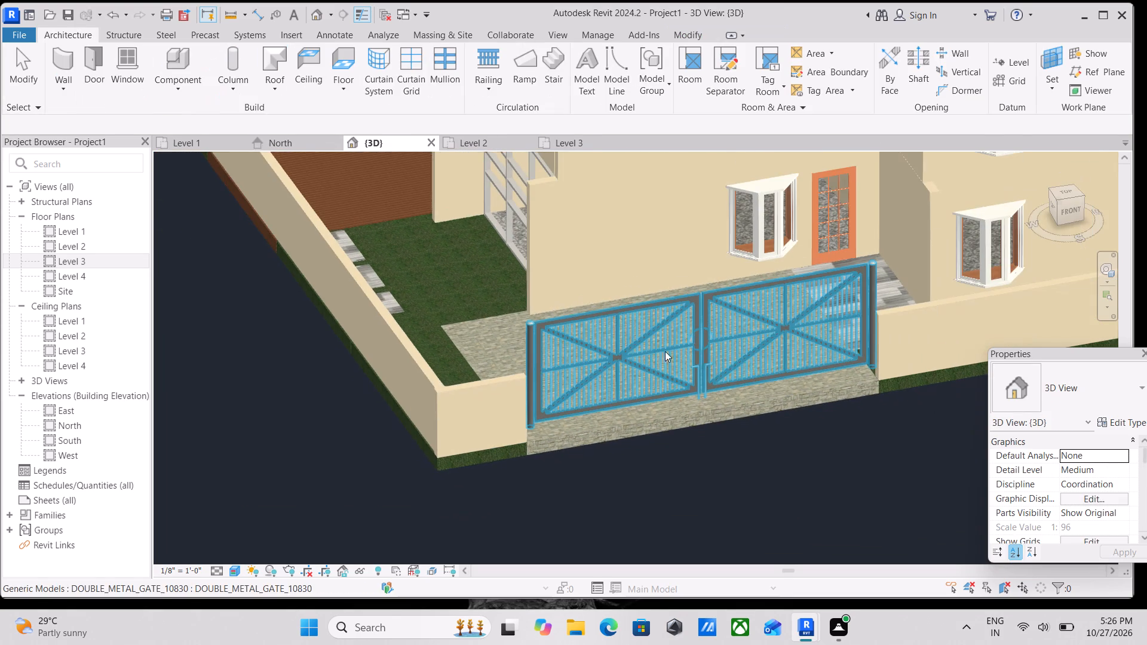
scroll(701, 358, "down", 2)
middle_click_drag(616, 365, 617, 365, "shift")
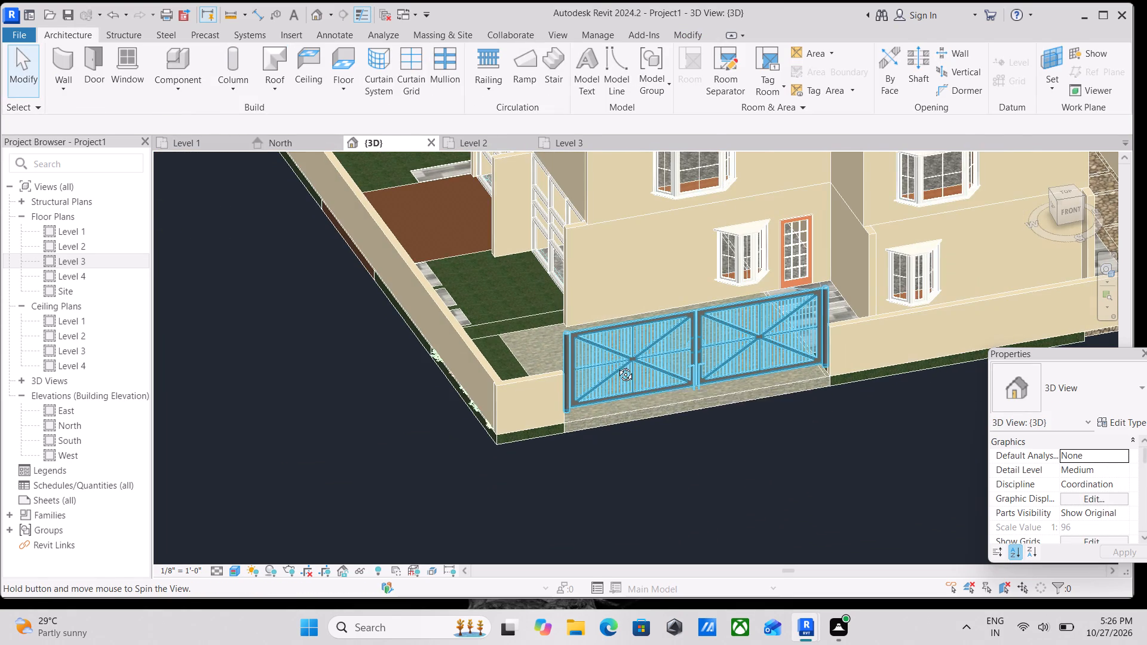
middle_click_drag(617, 365, 564, 428, "shift")
scroll(509, 320, "up", 3)
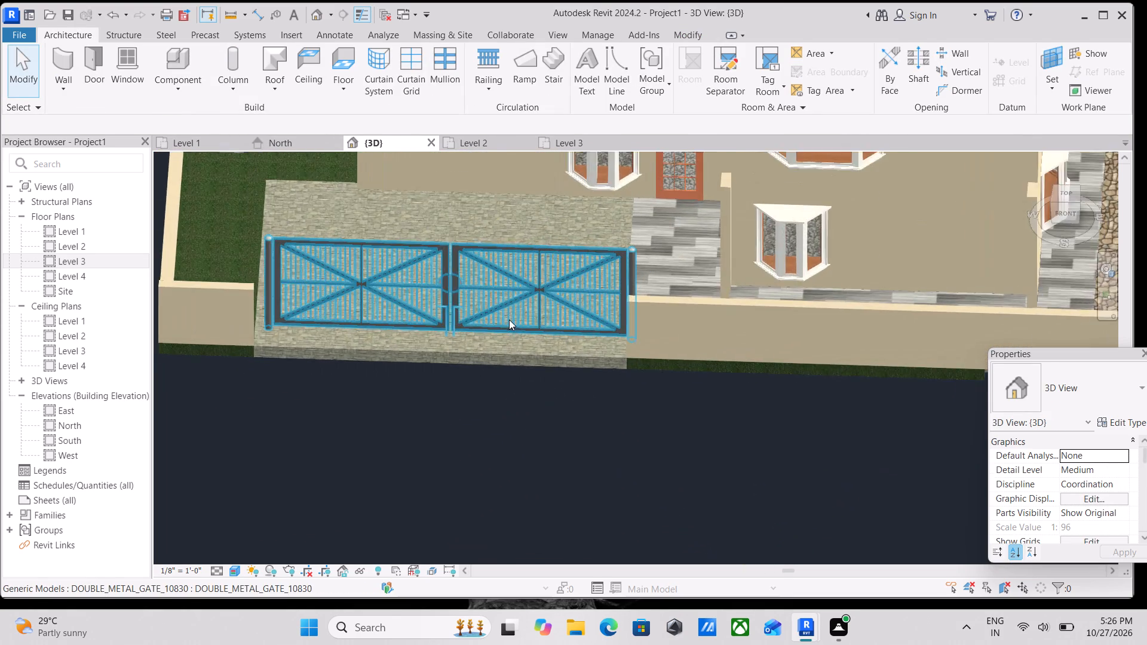
scroll(509, 320, "up", 1)
scroll(443, 296, "up", 6)
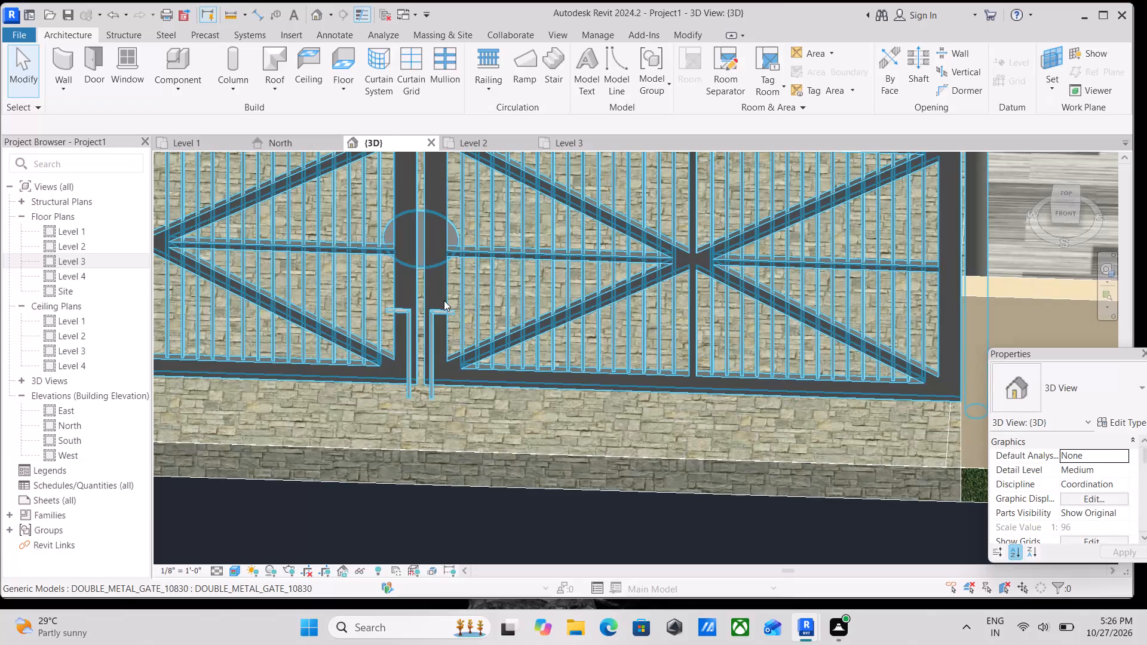
left_click(444, 300)
key("Down")
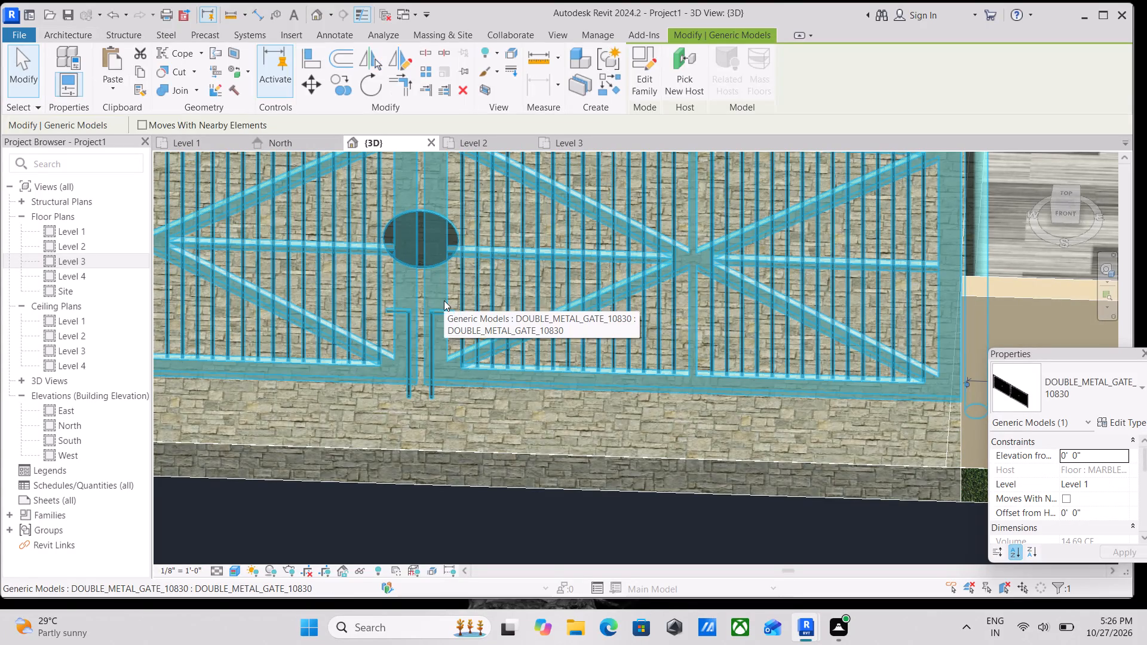
key("Down")
key("Down")
key("Down")
key("Down")
key("Down")
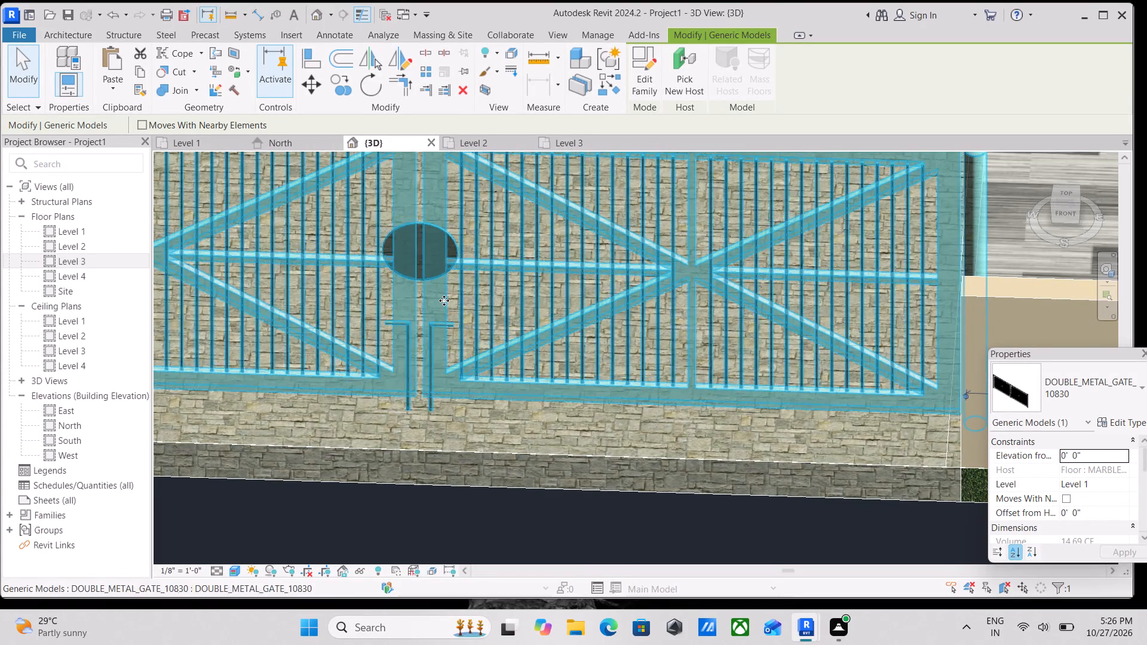
key("Down")
key("Down")
key("Down")
key("Down")
key("Down")
key("Down")
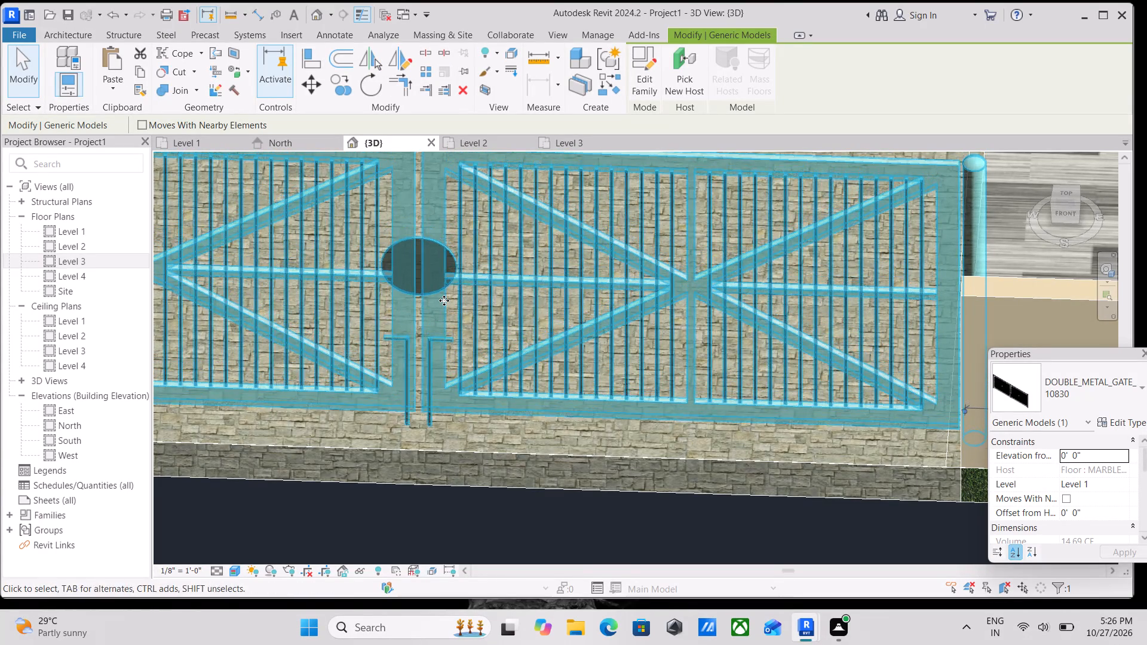
key("Down")
key("Down")
key("Down")
key("Down")
key("Down")
key("Down")
key("Down")
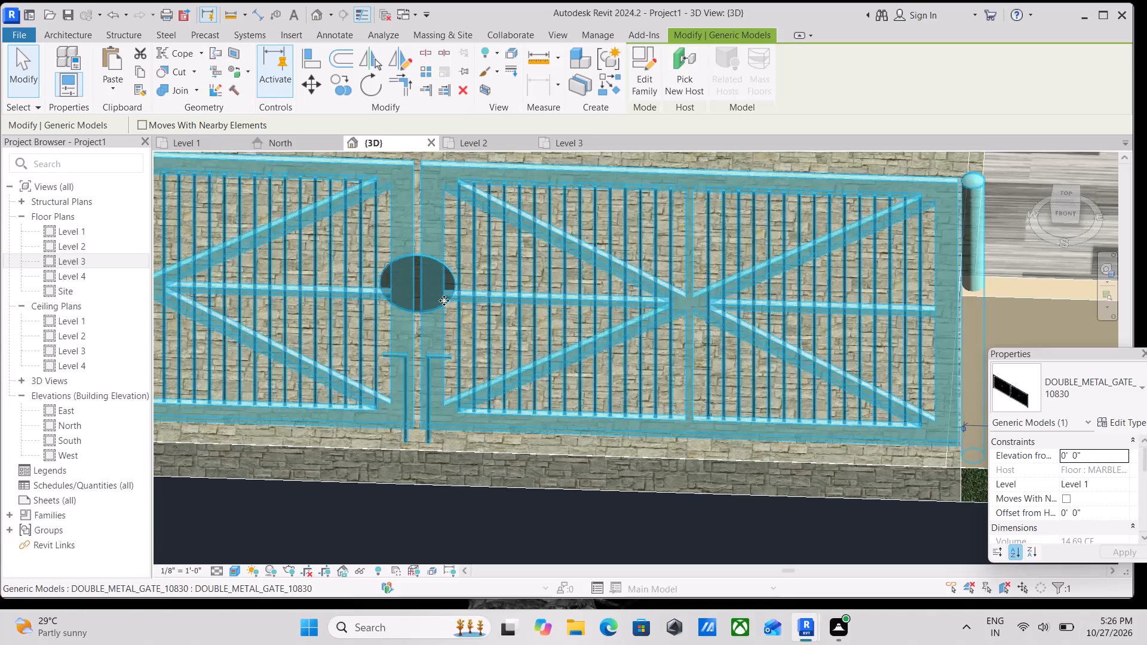
key("Down")
key("Down")
key("Down")
key("Down")
key("Down")
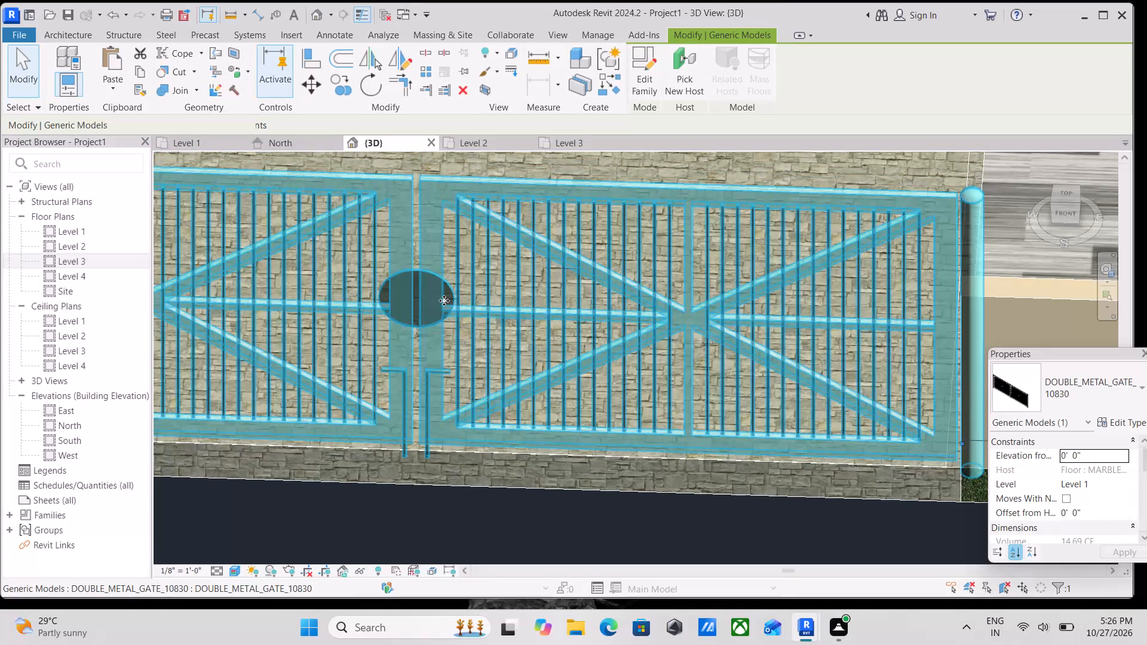
key("Up")
key("Up")
key("Up")
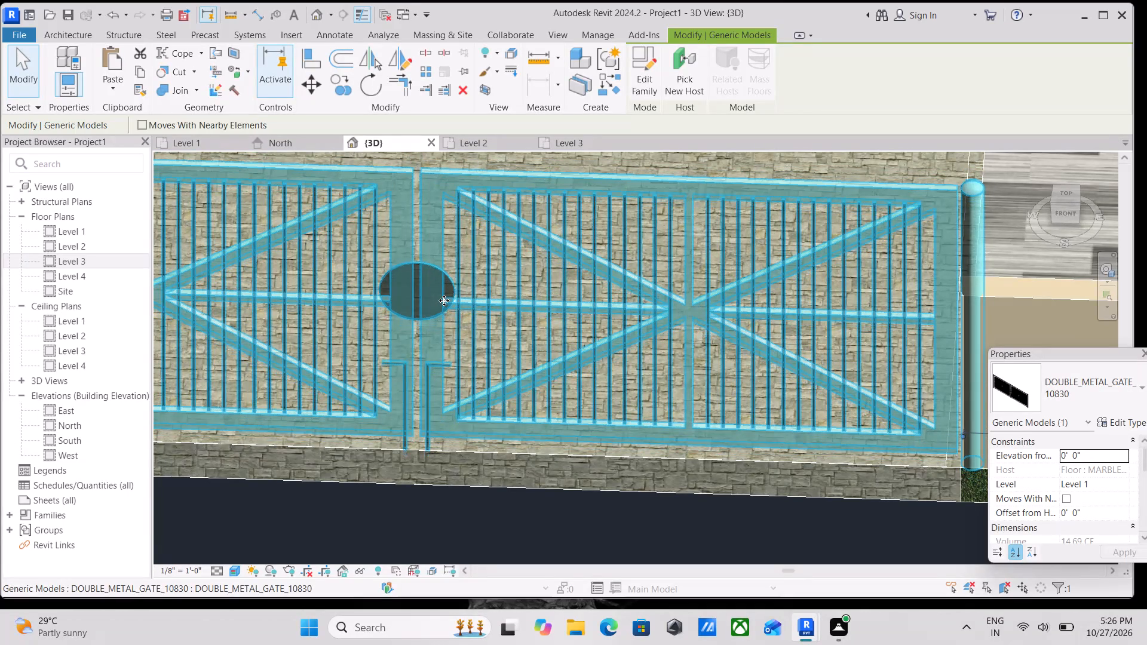
key("Escape")
Examine the gate's fit between the front boundary walls in 3D, from the southwest corner and along the west side.
scroll(444, 300, "down", 8)
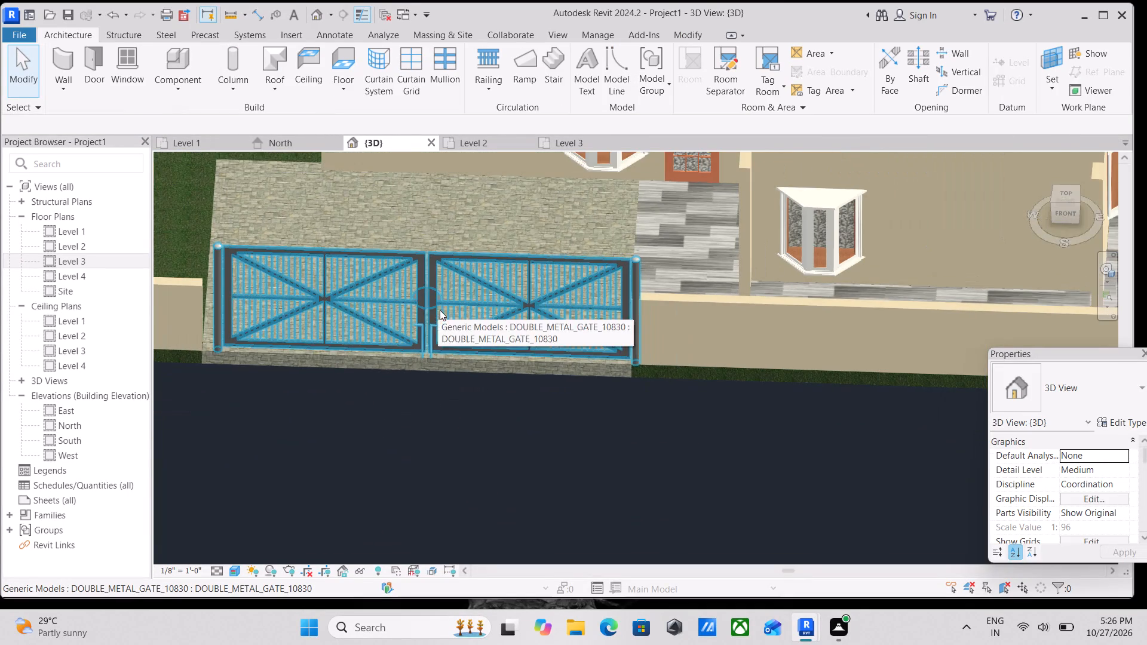
scroll(440, 310, "down", 1)
middle_click_drag(445, 321, 538, 328, "shift")
middle_click_drag(599, 318, 332, 206)
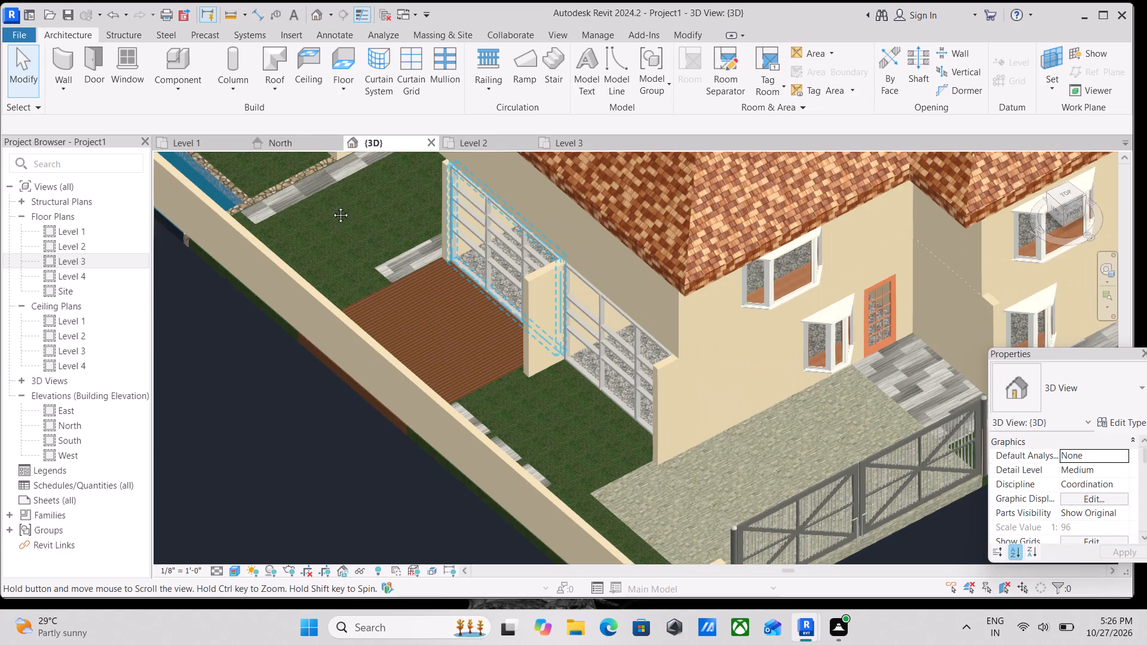
middle_click_drag(332, 206, 318, 199)
middle_click_drag(670, 354, 569, 255)
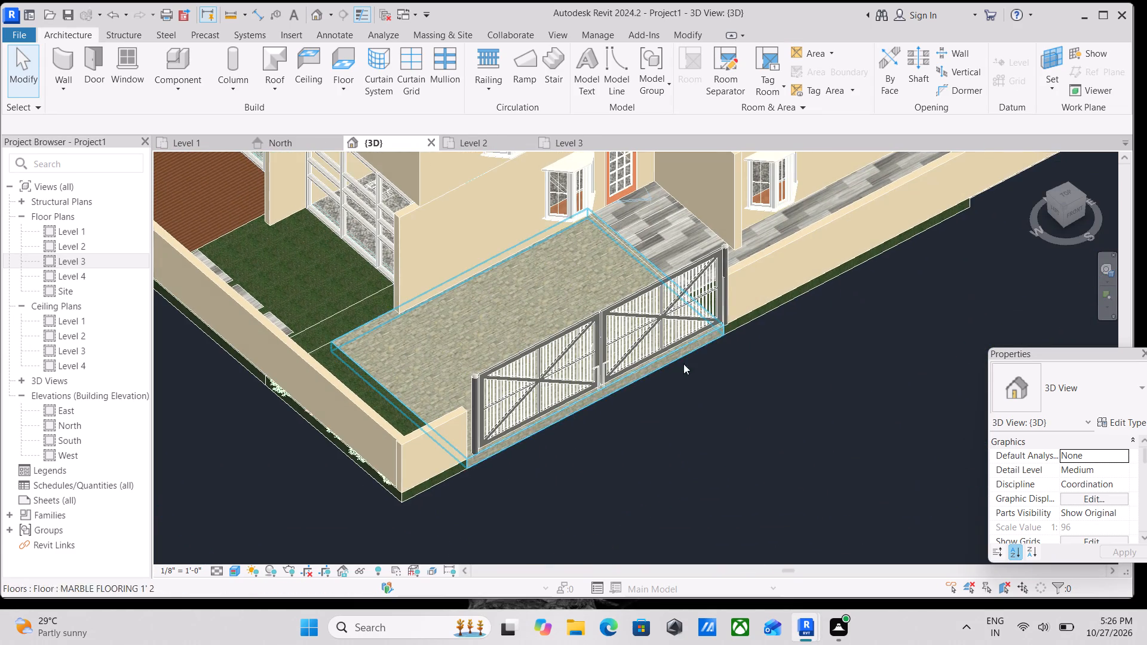
middle_click_drag(683, 364, 706, 299)
middle_click_drag(608, 337, 638, 375, "shift")
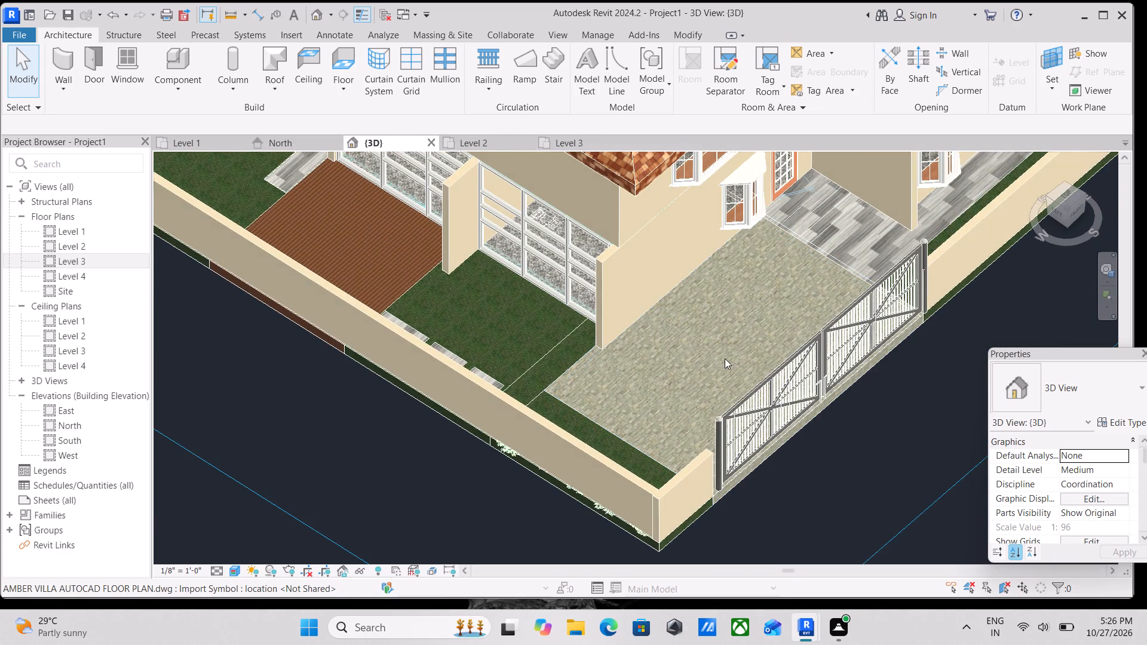
scroll(703, 328, "up", 2)
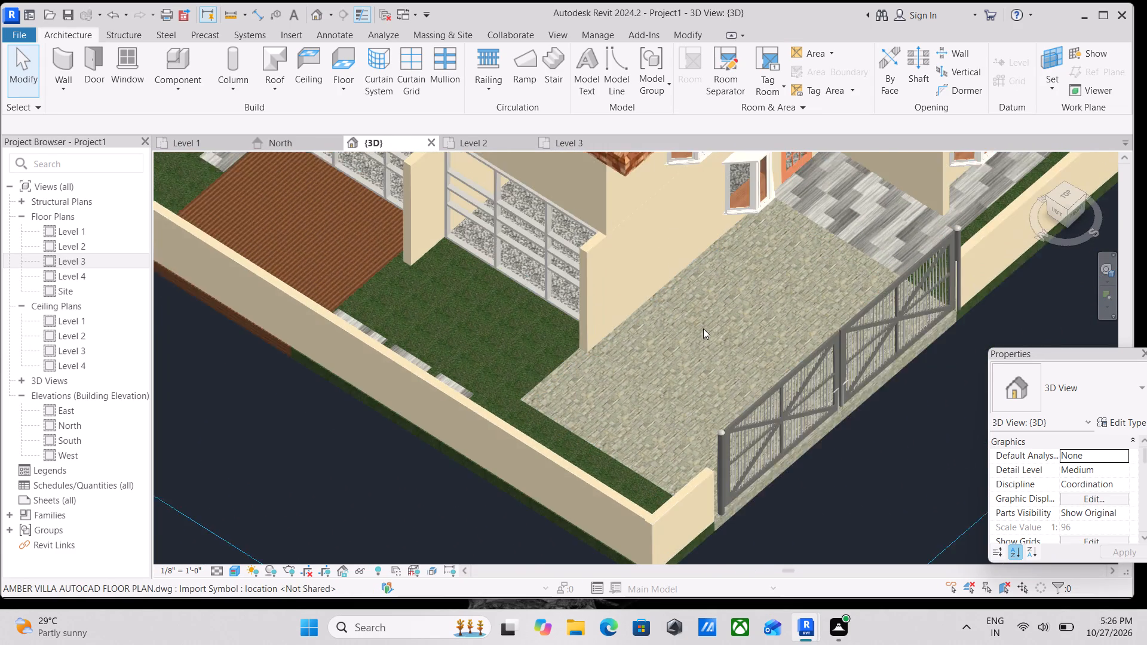
middle_click_drag(874, 332, 846, 327)
middle_click_drag(887, 363, 903, 374, "shift")
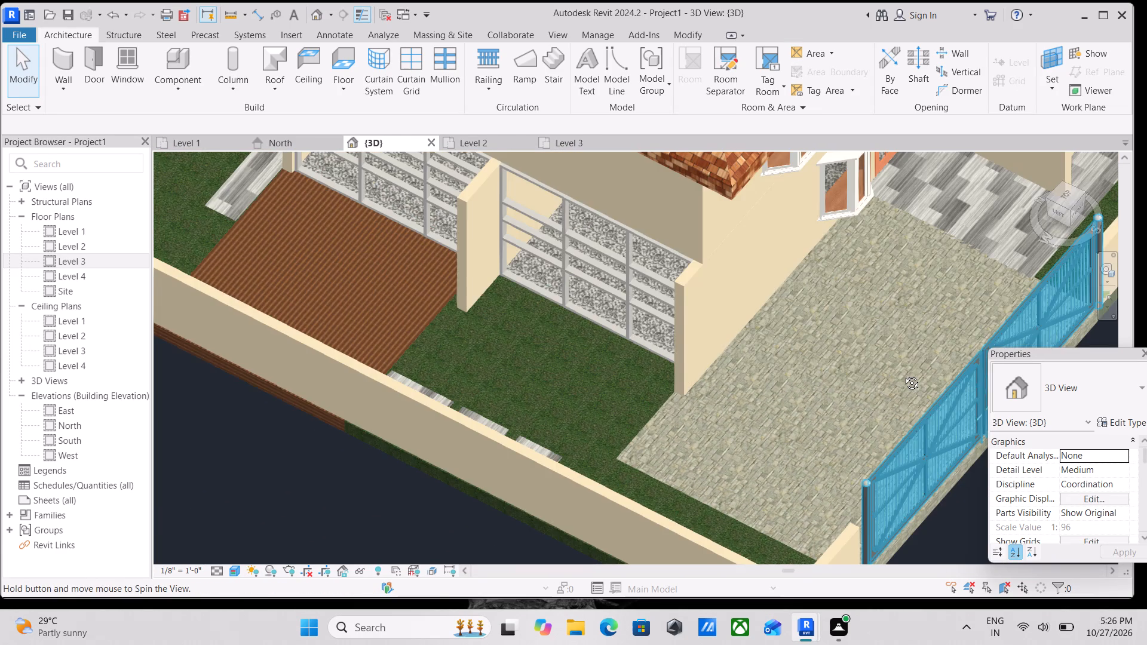
middle_click_drag(903, 374, 903, 374, "shift")
middle_click_drag(902, 355, 864, 333)
scroll(864, 334, "down", 4)
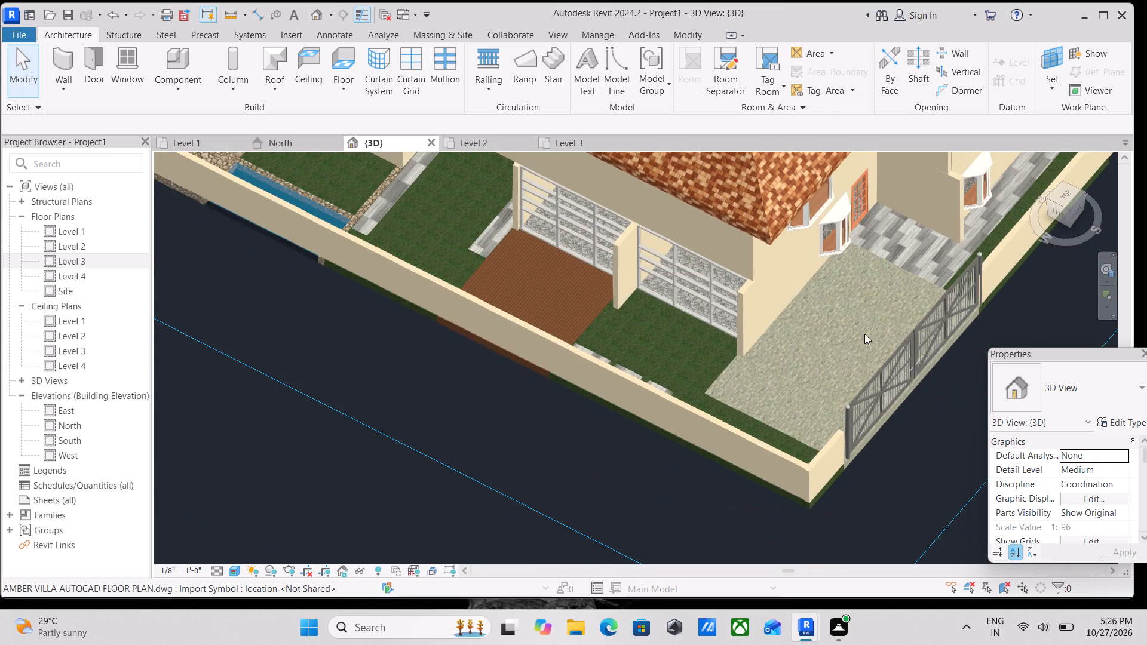
scroll(864, 334, "down", 2)
middle_click_drag(864, 334, 861, 345)
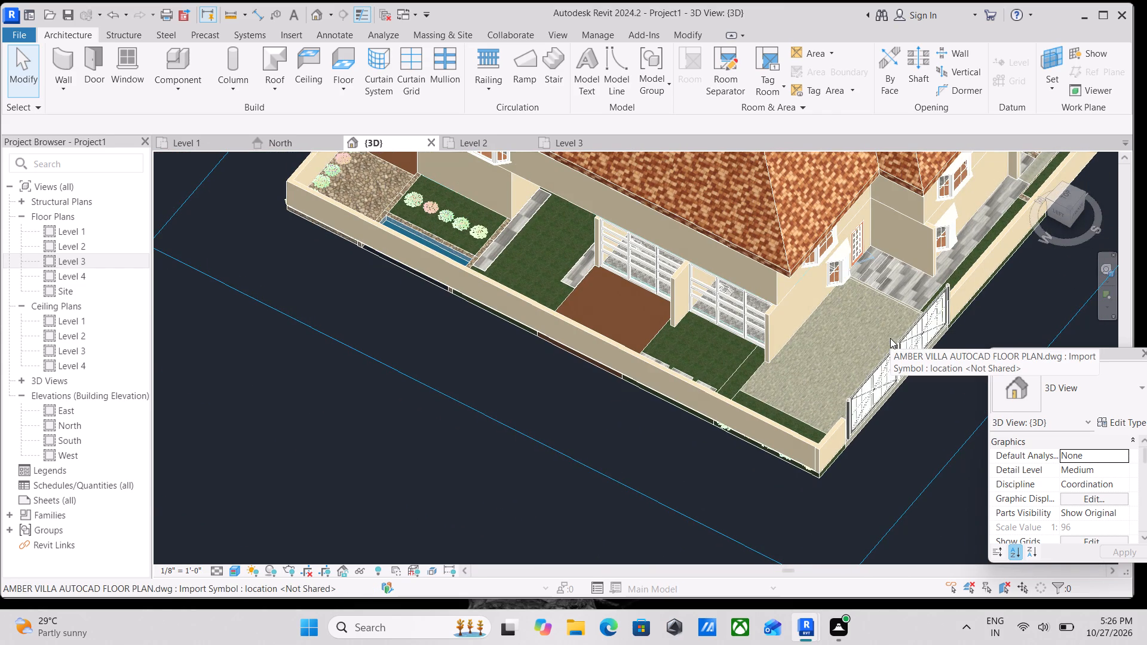
scroll(891, 341, "up", 1)
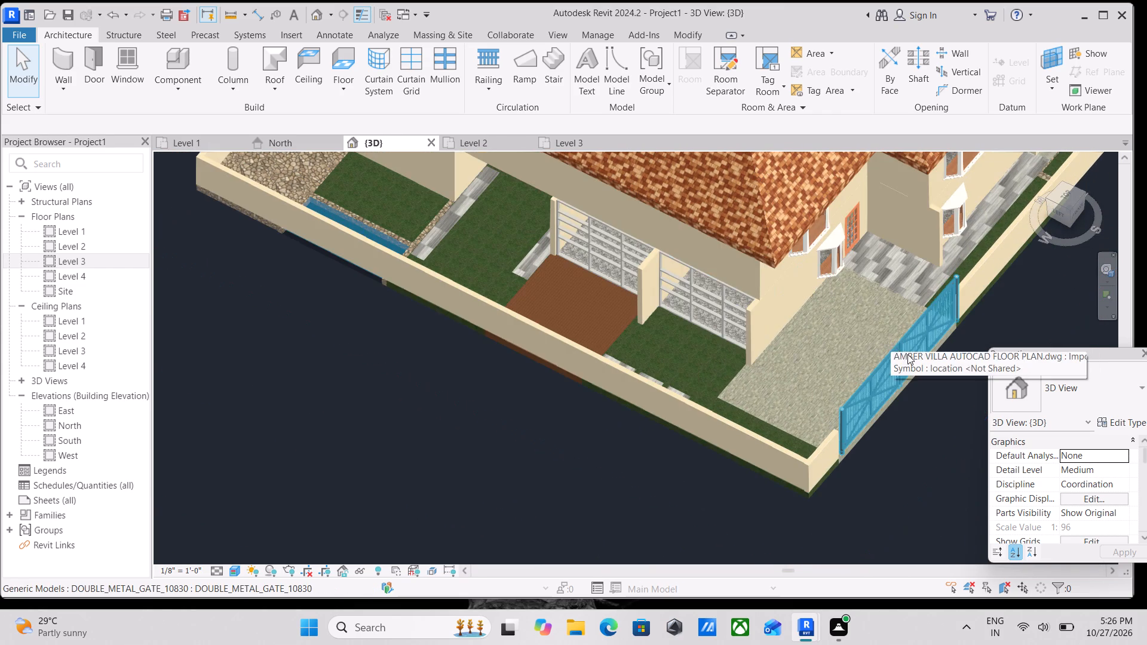
scroll(905, 348, "down", 1)
middle_click_drag(905, 348, 819, 321)
scroll(793, 363, "up", 2)
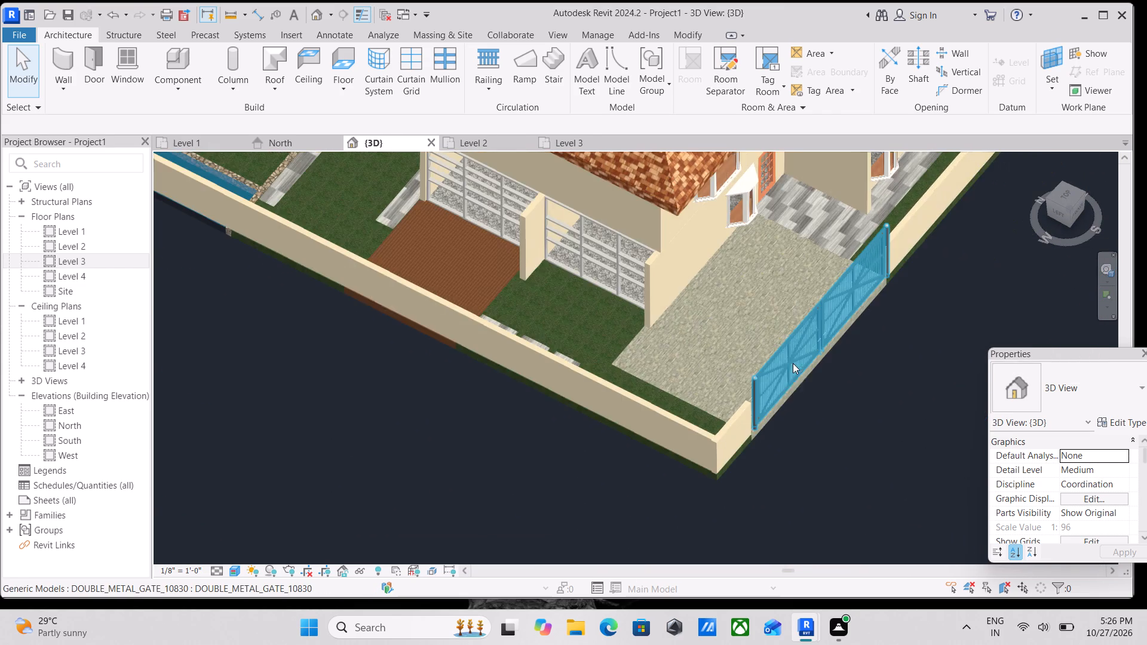
scroll(787, 389, "up", 6)
scroll(752, 337, "down", 2)
middle_click_drag(752, 337, 723, 387)
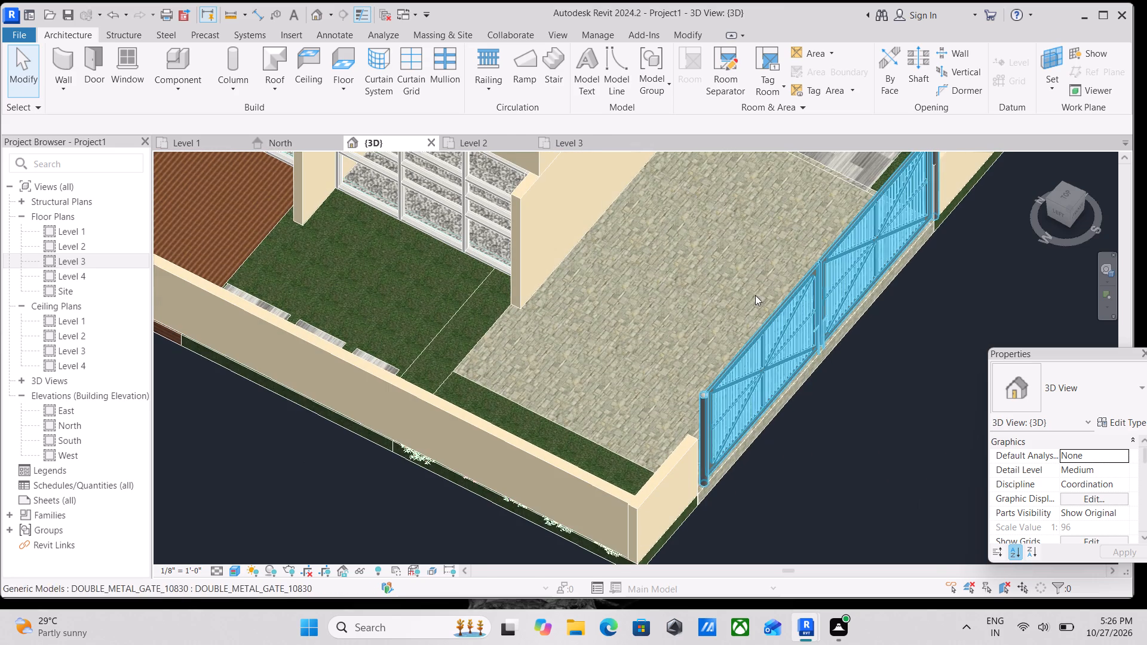
In the Level 1 plan, stretch the gate's west end out to the west edge of the car porch floor.
left_click(206, 143)
middle_click_drag(464, 348, 469, 243)
scroll(554, 498, "up", 3)
scroll(528, 442, "up", 3)
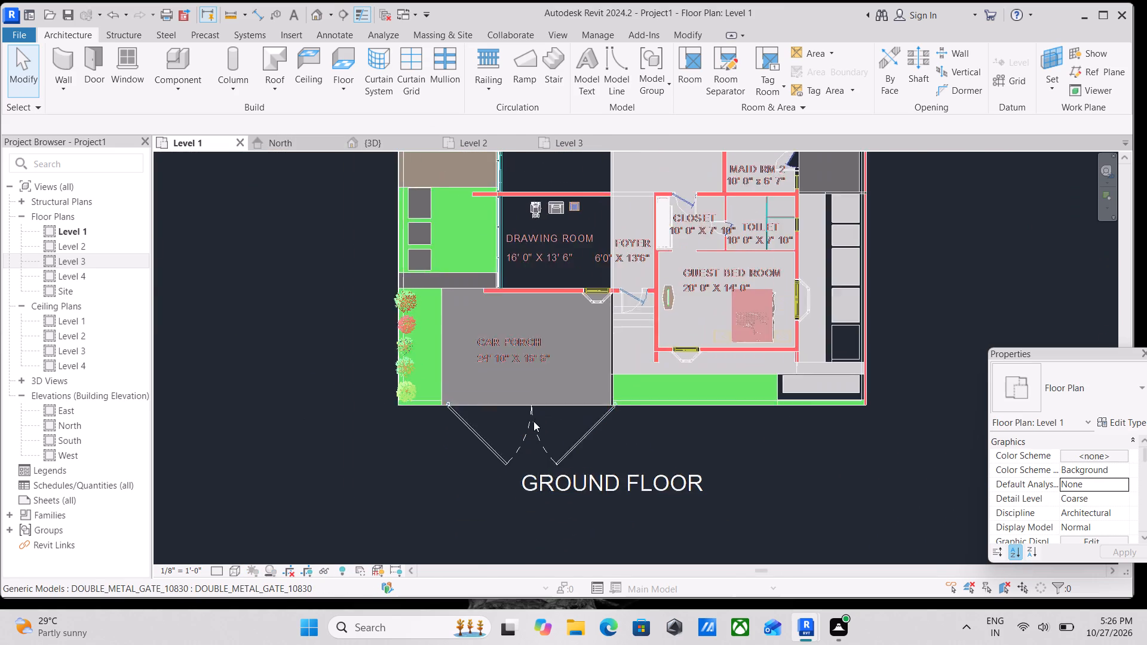
scroll(532, 417, "up", 2)
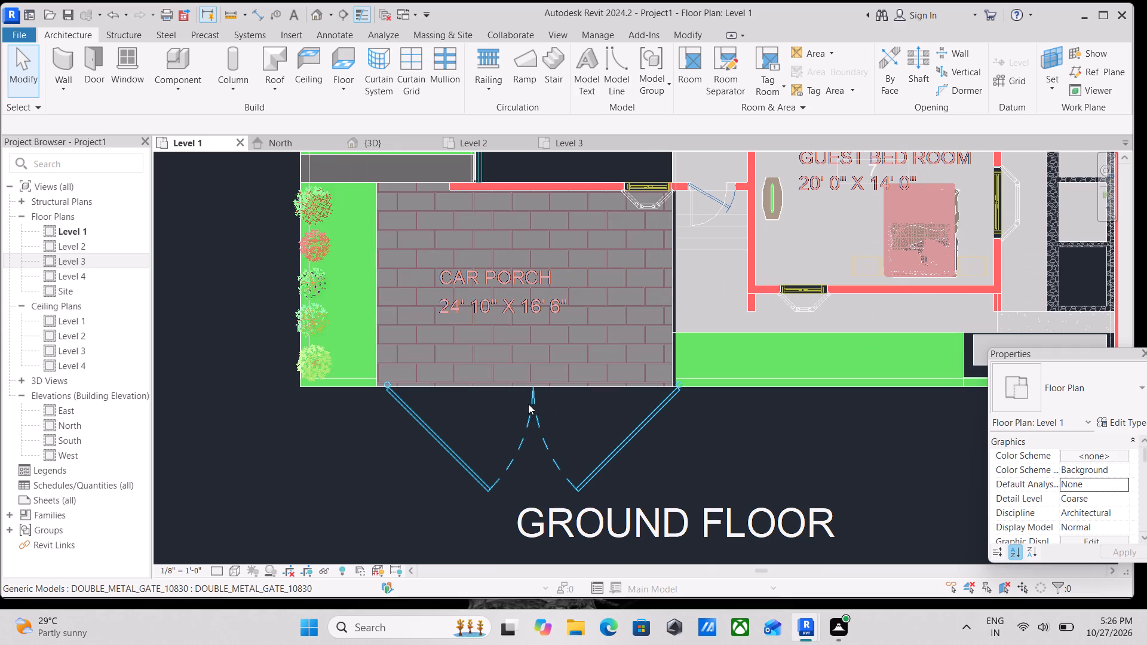
left_click(528, 403)
scroll(361, 398, "up", 3)
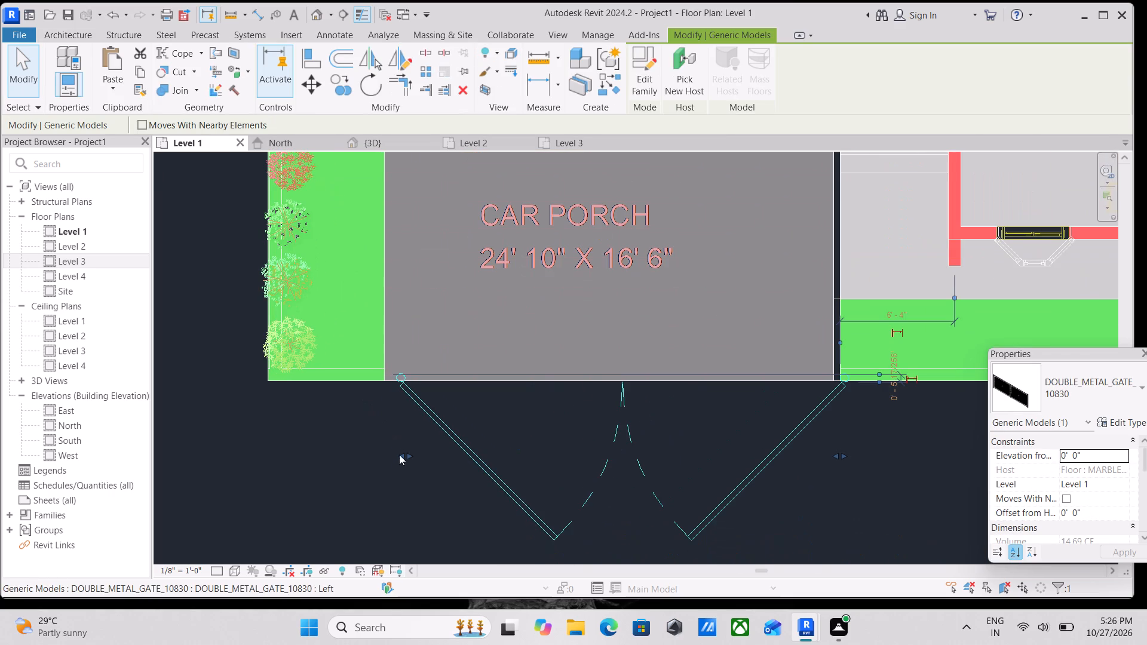
left_click_drag(395, 457, 388, 455)
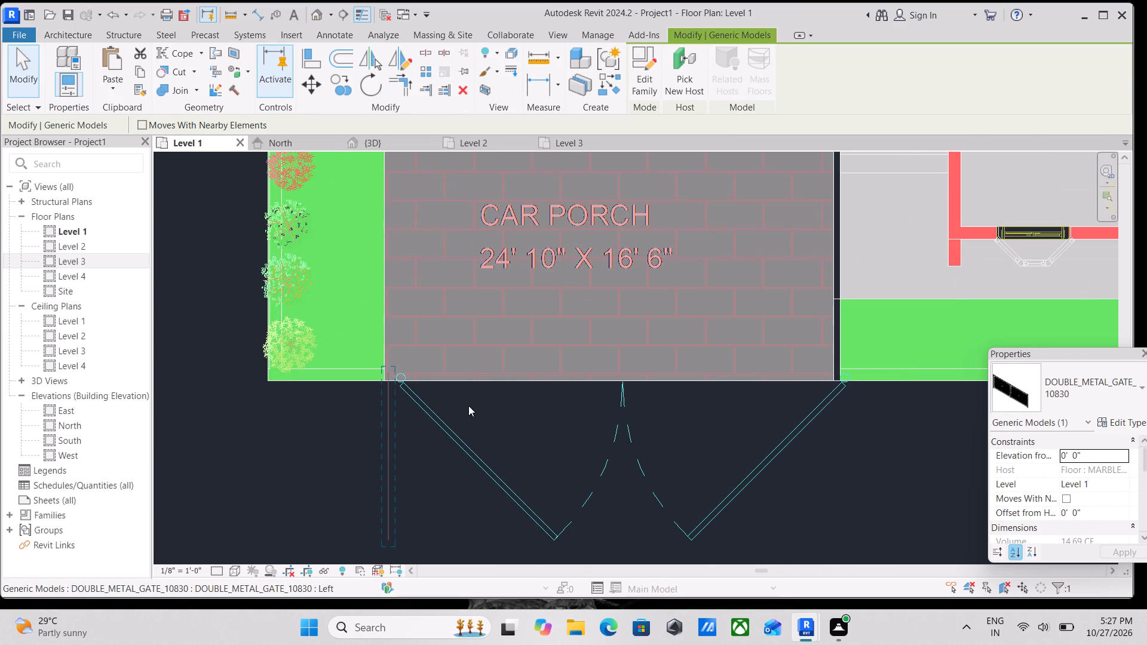
key("Escape")
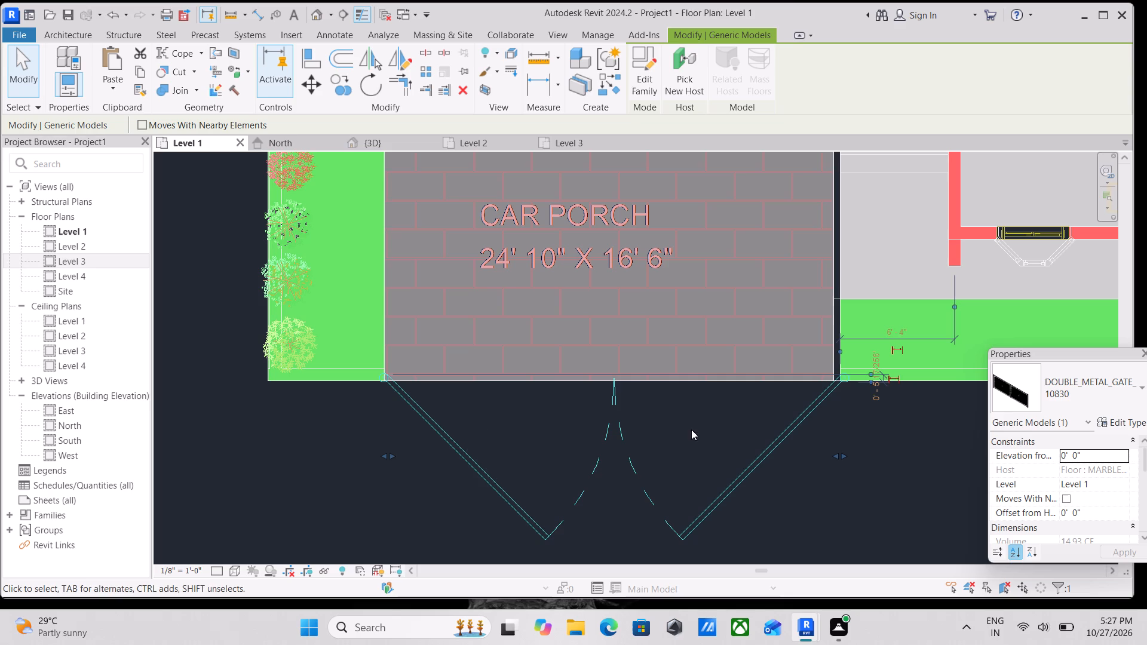
Pull the gate's east end inward to just inside the car porch's east edge.
left_click(783, 440)
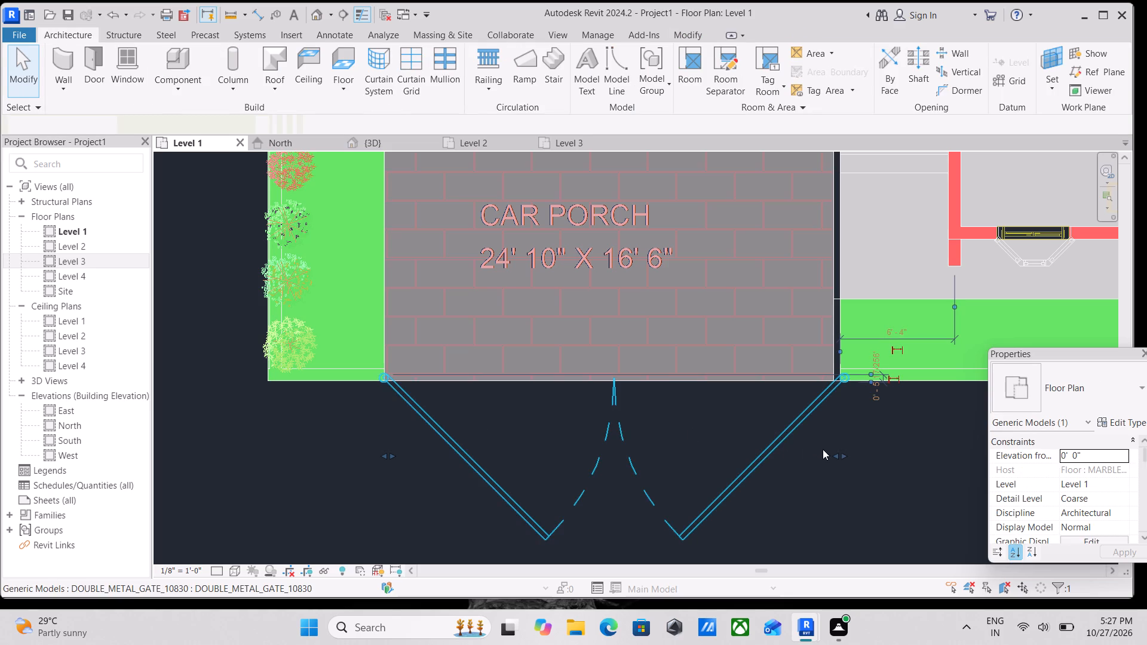
left_click_drag(836, 451, 818, 453)
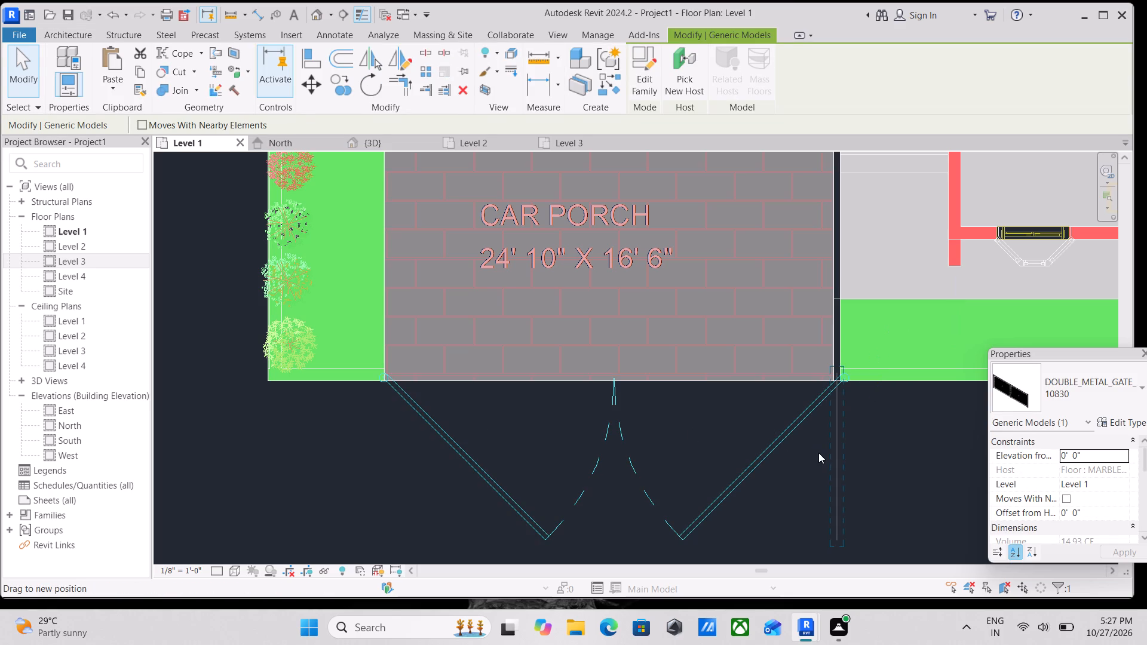
left_click_drag(818, 453, 806, 451)
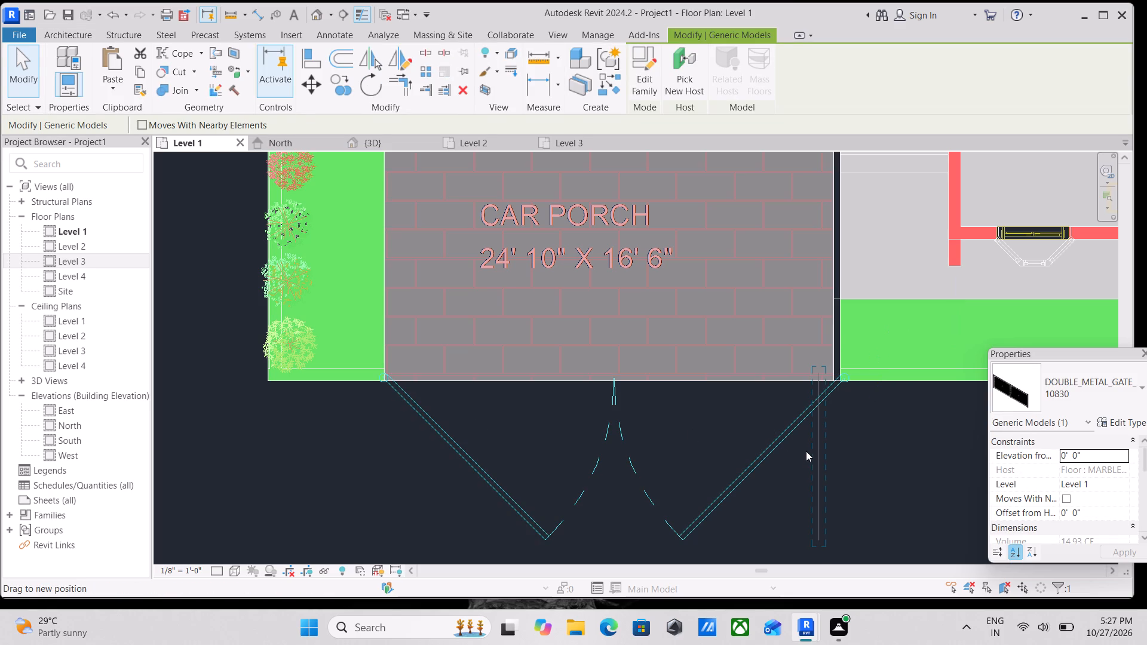
left_click_drag(806, 451, 820, 449)
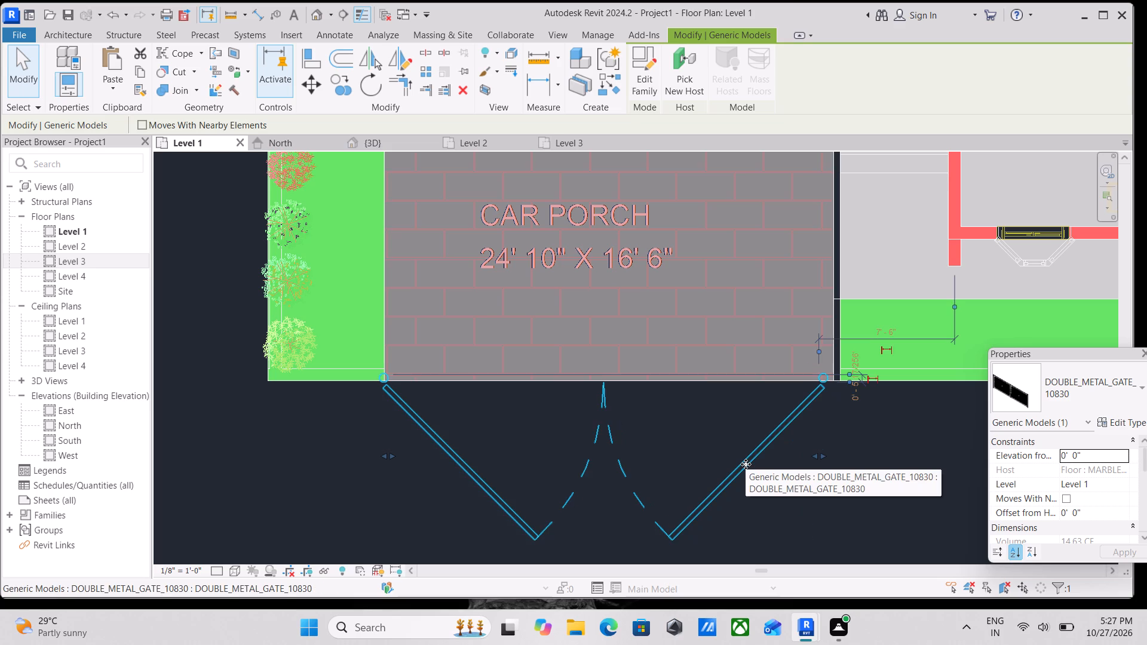
Nudge the double metal gate slightly east and back toward the house, centring it across the car porch's front edge.
key("Escape")
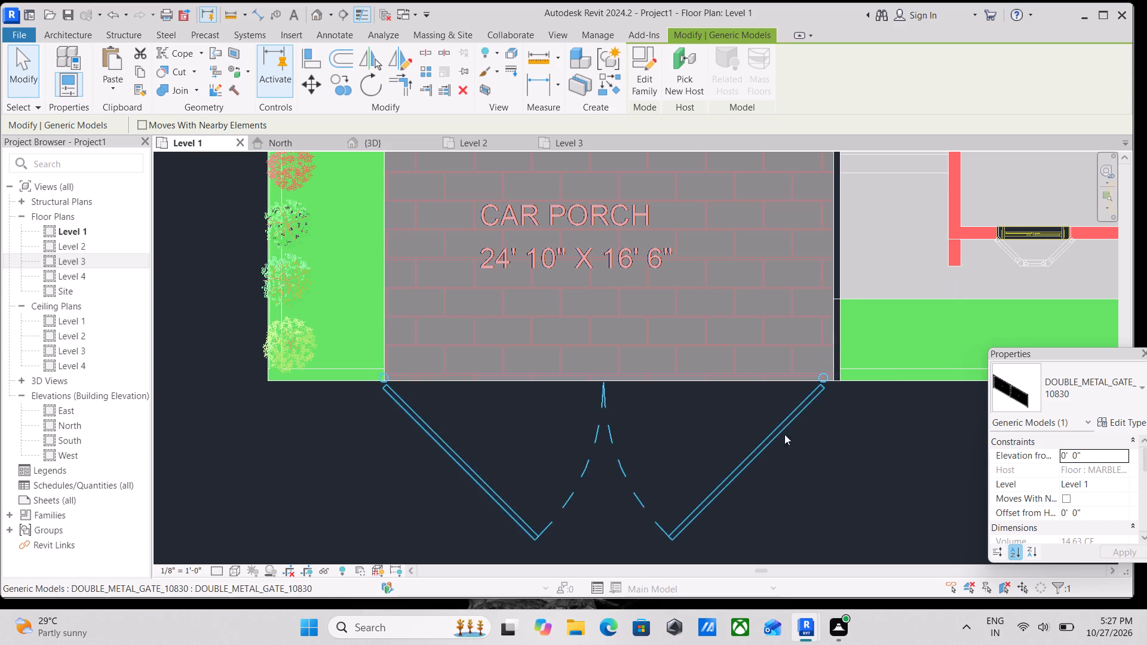
left_click(760, 449)
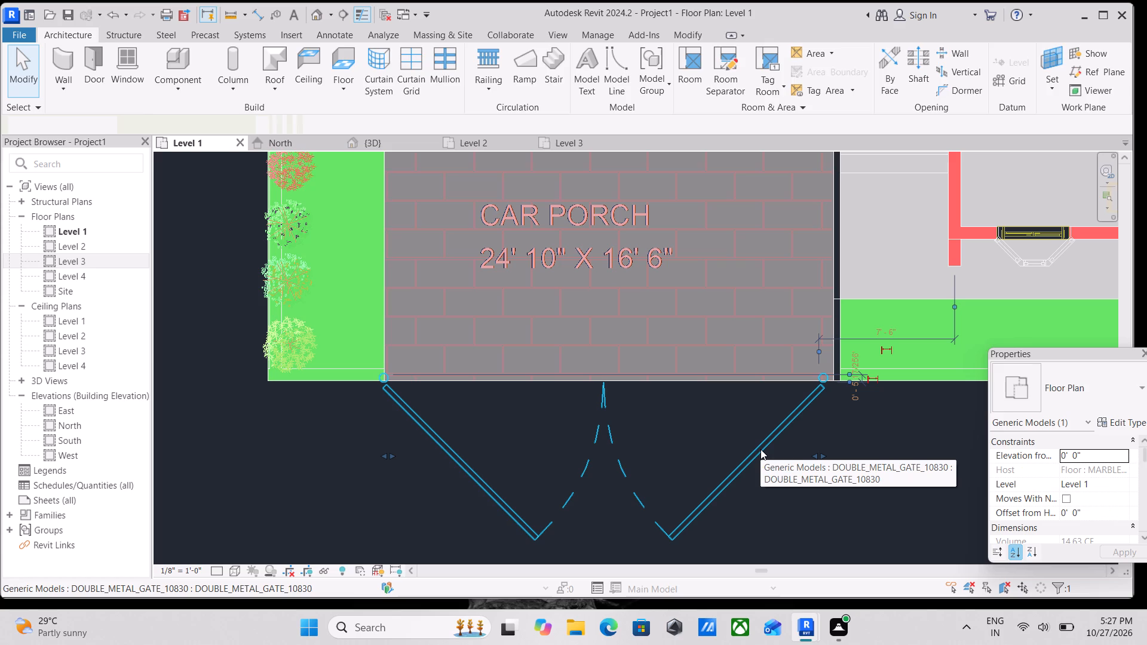
key("Right")
key("Right")
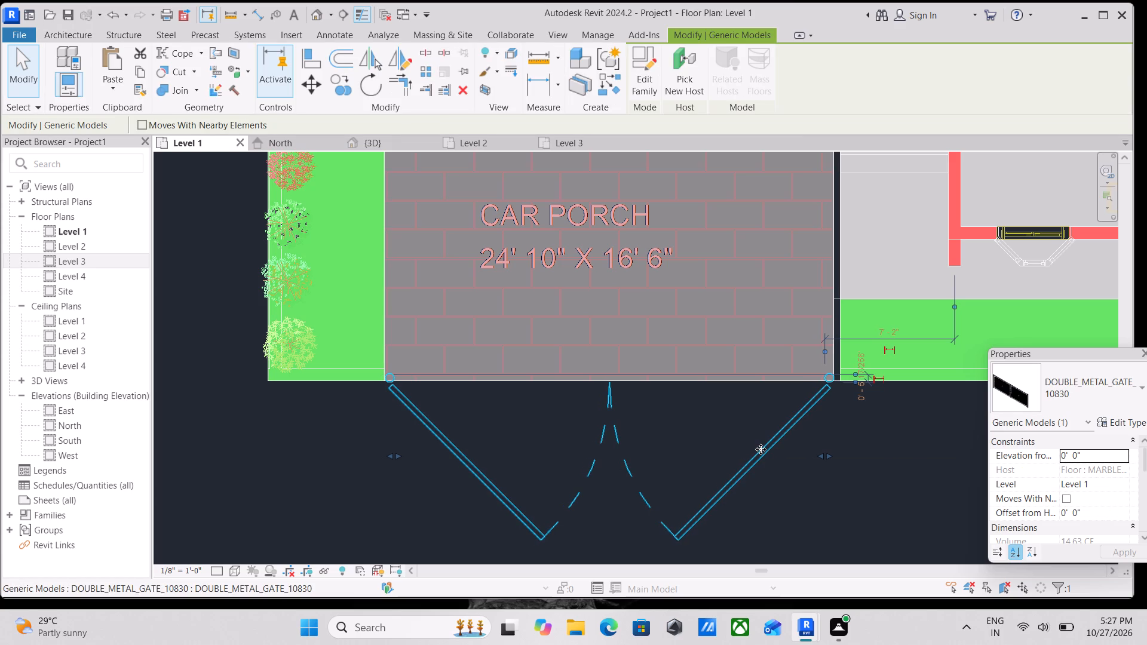
key("Up")
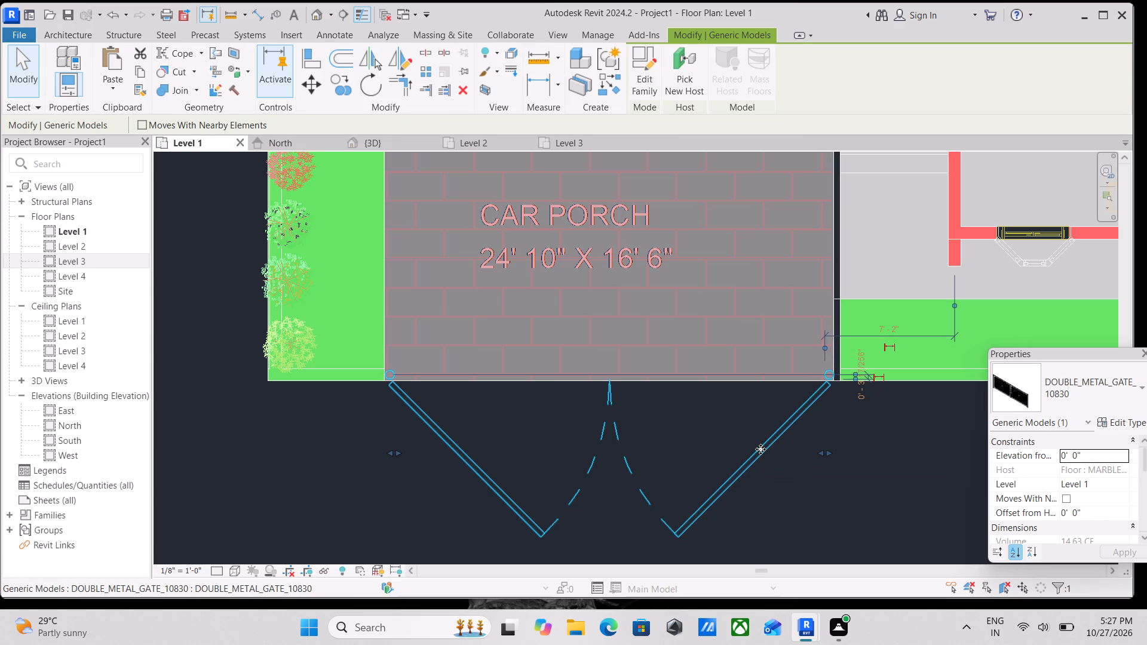
key("Up")
key("Down")
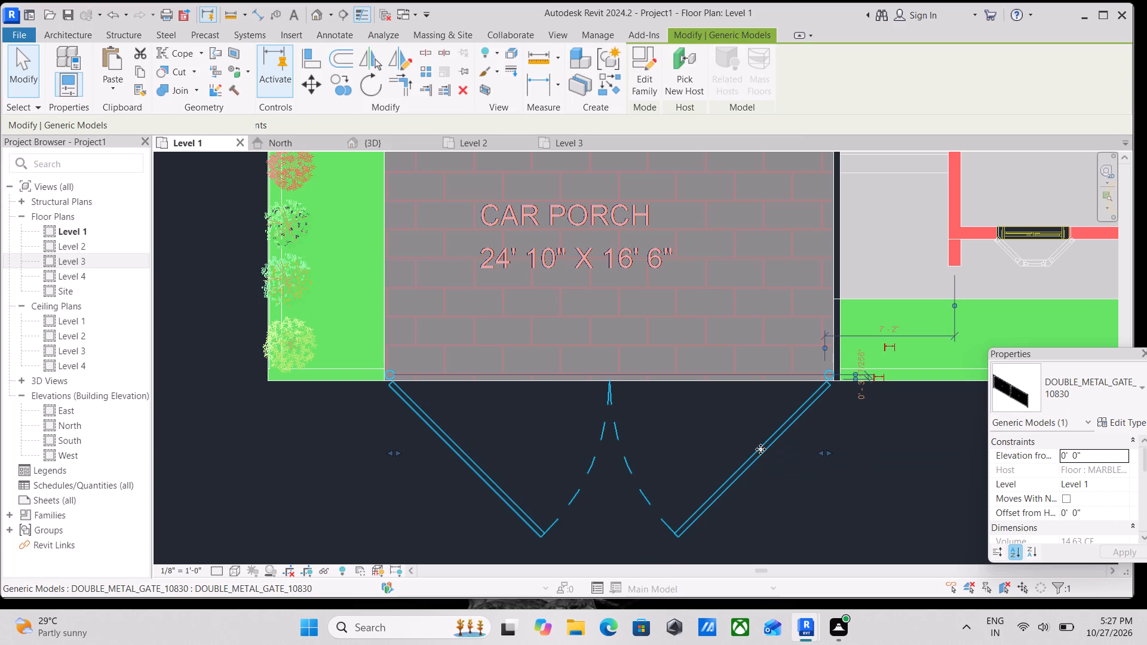
key("Escape")
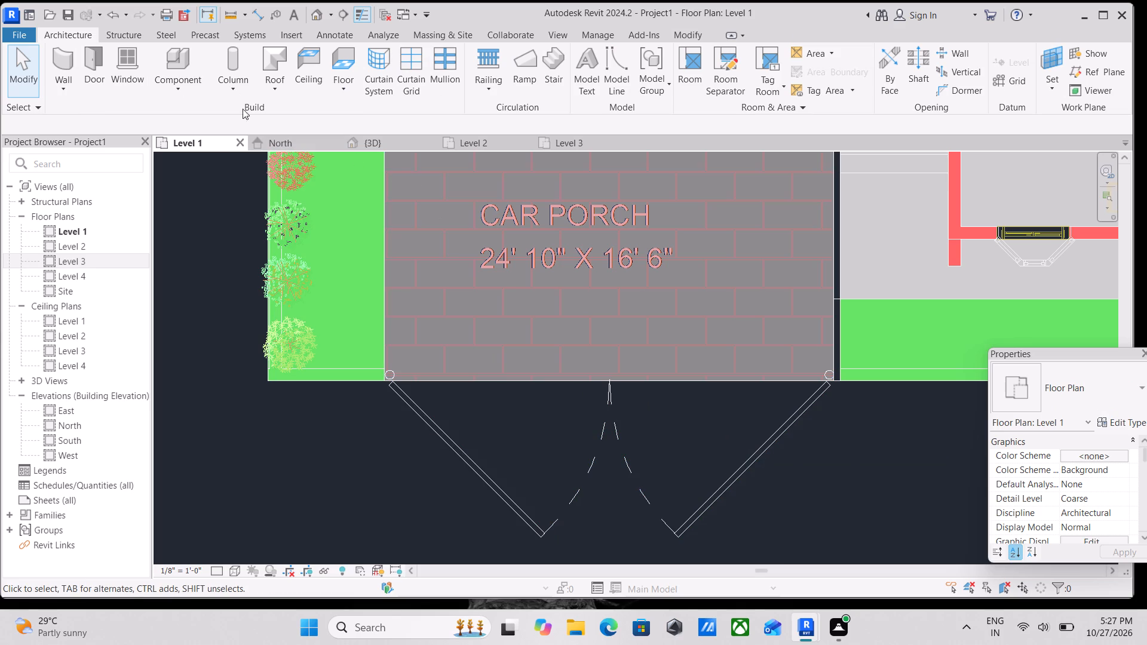
In the 3D view, examine how the gate's end posts meet the front boundary walls and the car porch floor edge.
left_click(379, 143)
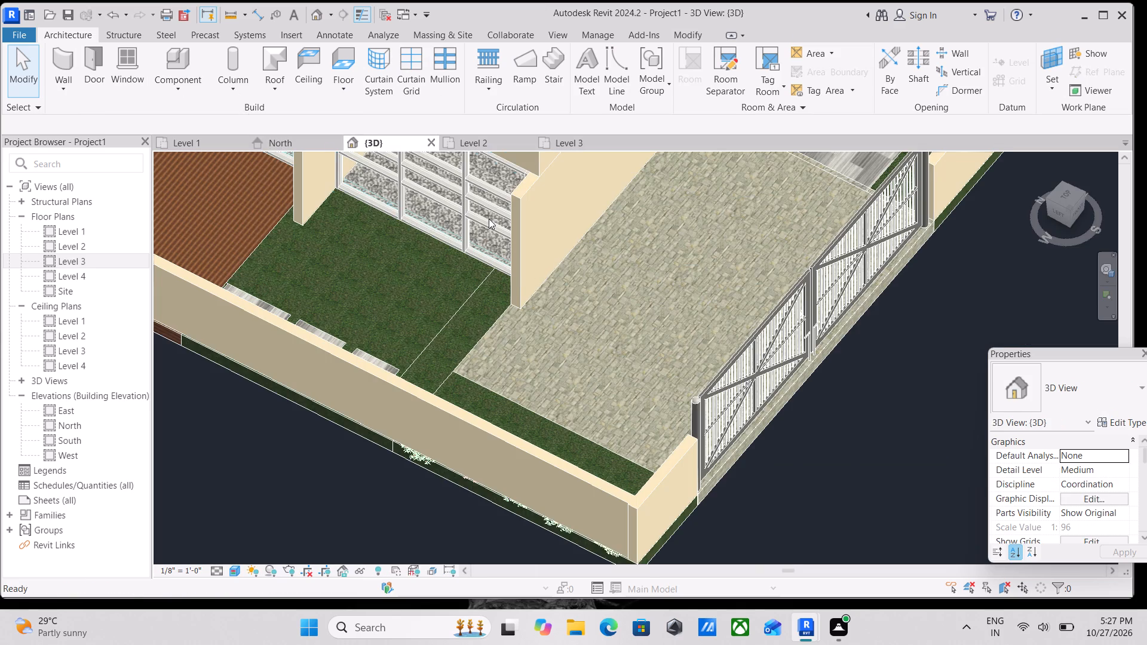
scroll(722, 432, "up", 6)
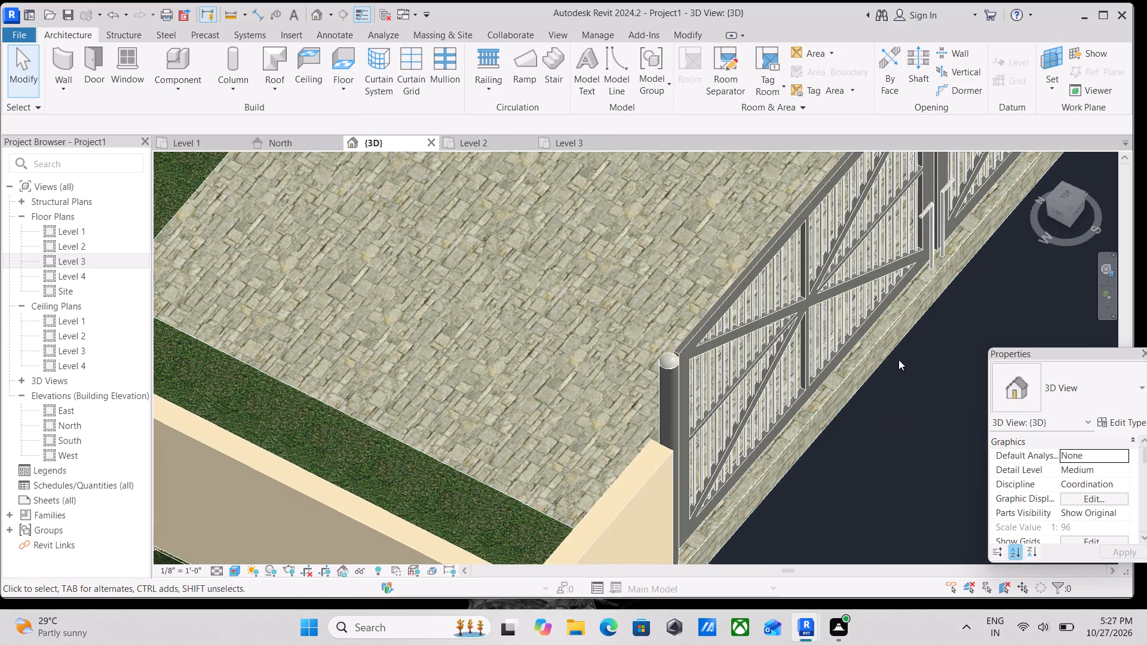
scroll(896, 357, "down", 1)
middle_click_drag(894, 356, 681, 430)
middle_click_drag(749, 342, 528, 503)
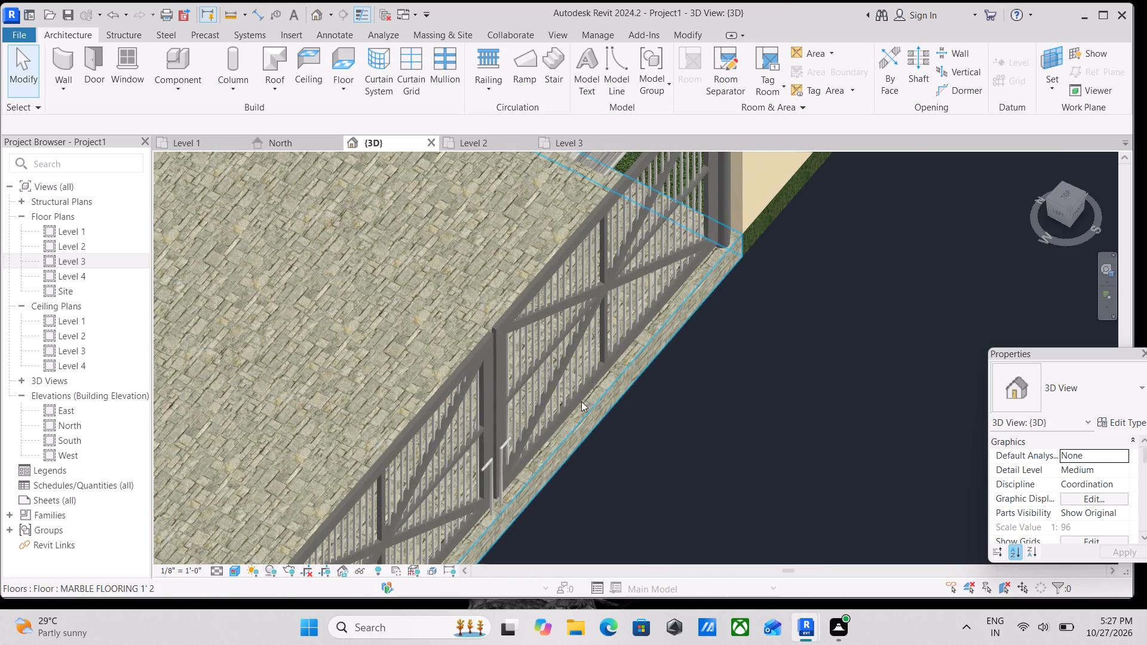
scroll(695, 245, "up", 13)
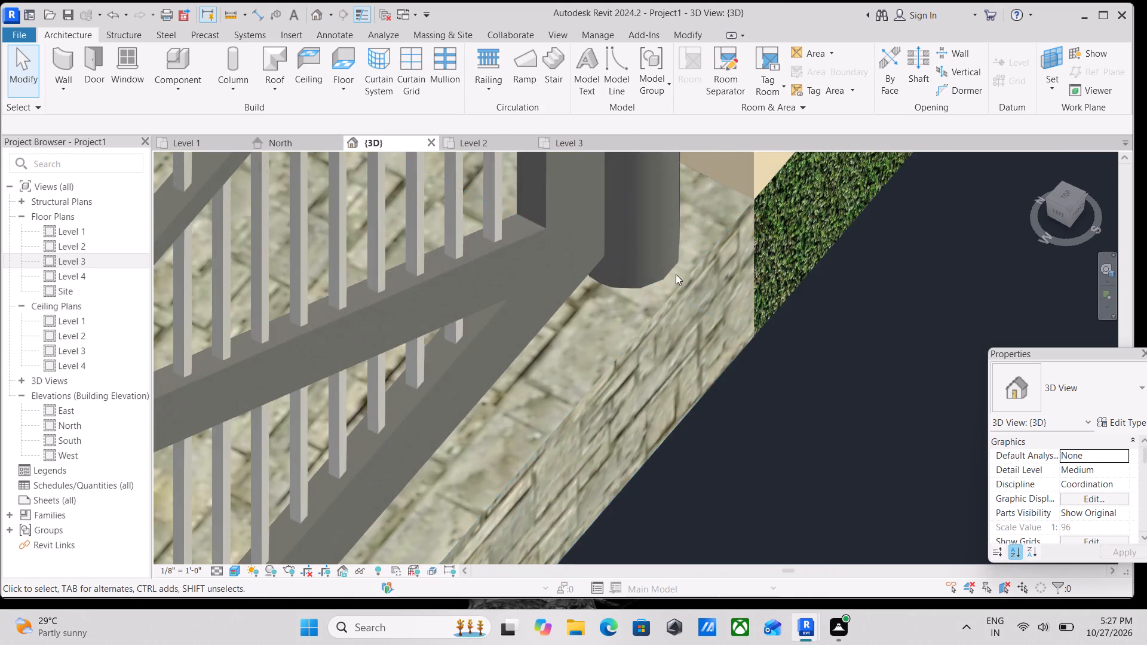
scroll(661, 287, "up", 4)
scroll(655, 292, "down", 8)
scroll(397, 364, "down", 4)
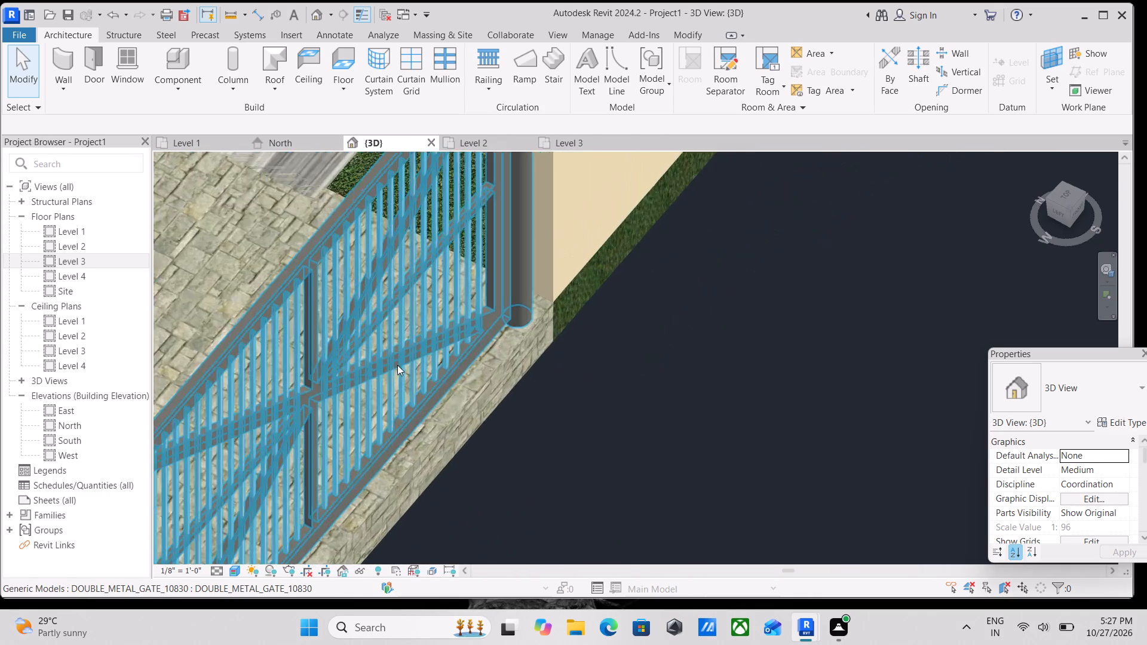
scroll(397, 365, "down", 5)
middle_click_drag(378, 374, 619, 279)
scroll(621, 277, "down", 4)
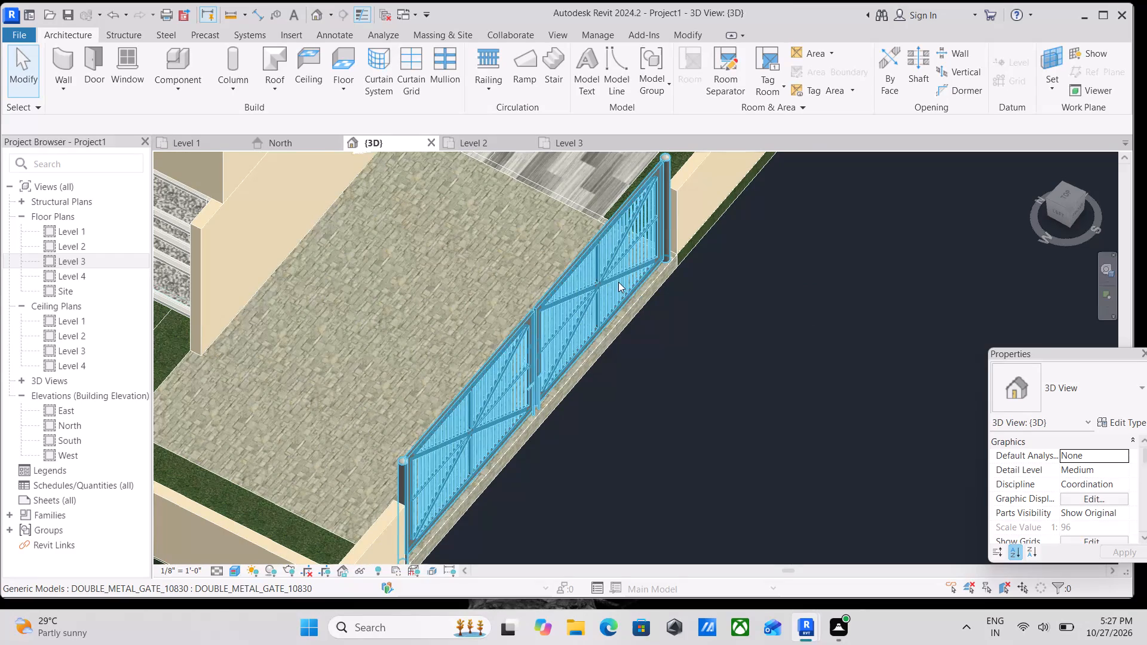
scroll(618, 282, "down", 3)
middle_click_drag(618, 282, 633, 322)
scroll(499, 343, "down", 1)
middle_click_drag(499, 343, 571, 331)
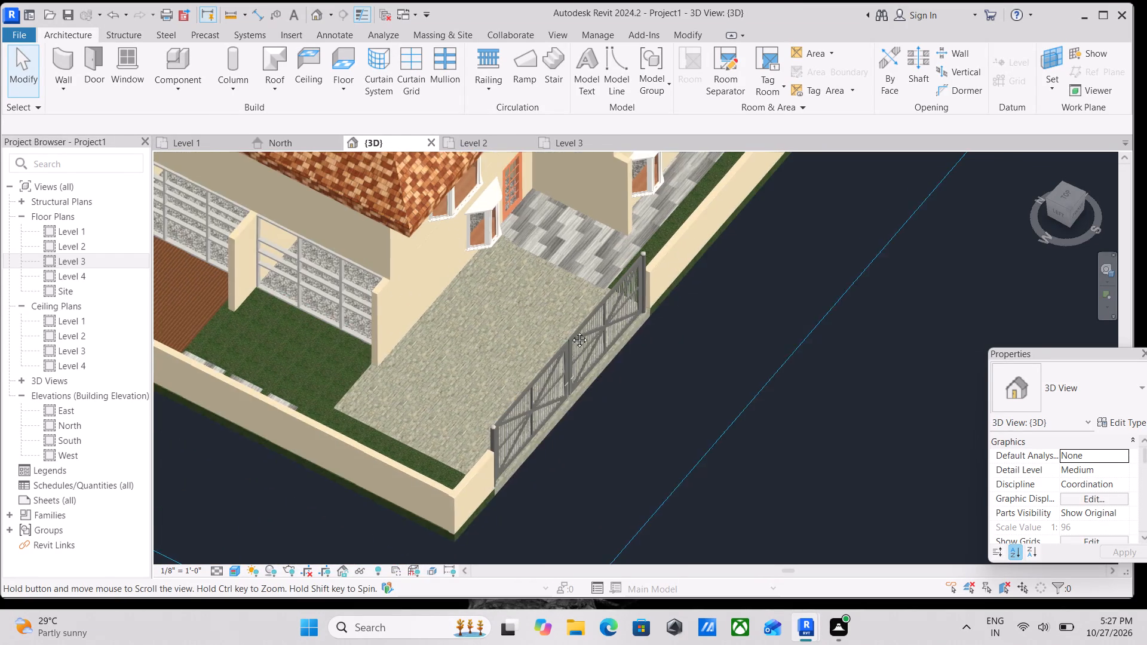
Review the west boundary wall, the timber deck, the side lawn and the car porch in 3D.
middle_click_drag(571, 331, 616, 312)
middle_click_drag(423, 351, 513, 340)
scroll(495, 339, "down", 1)
middle_click_drag(495, 339, 523, 361)
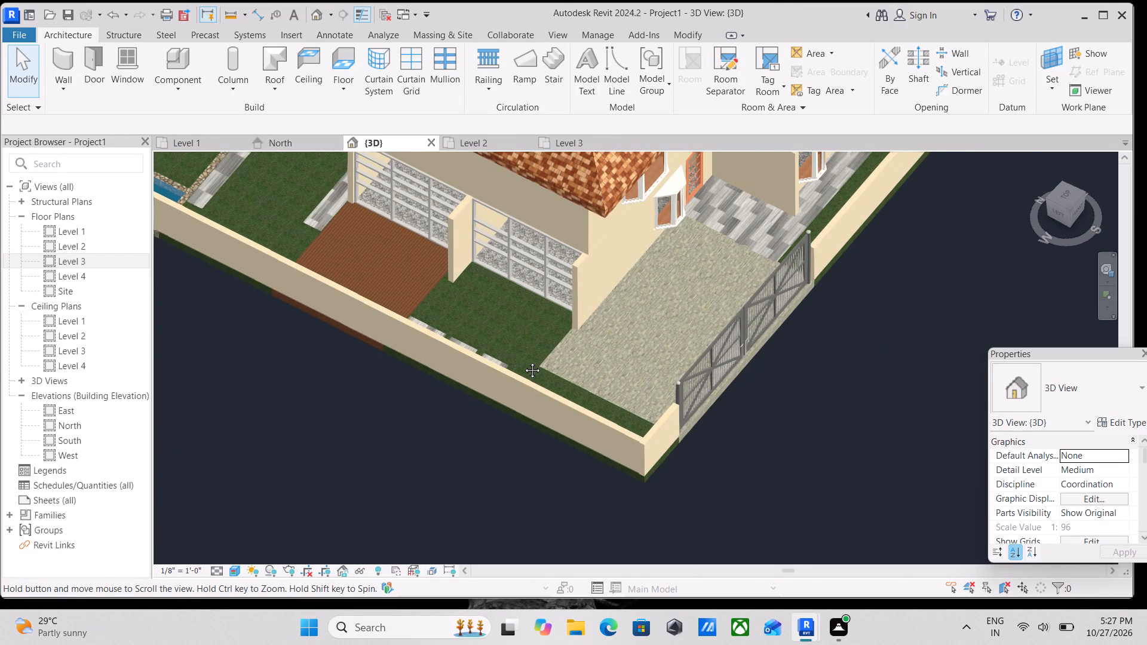
middle_click_drag(523, 361, 628, 427)
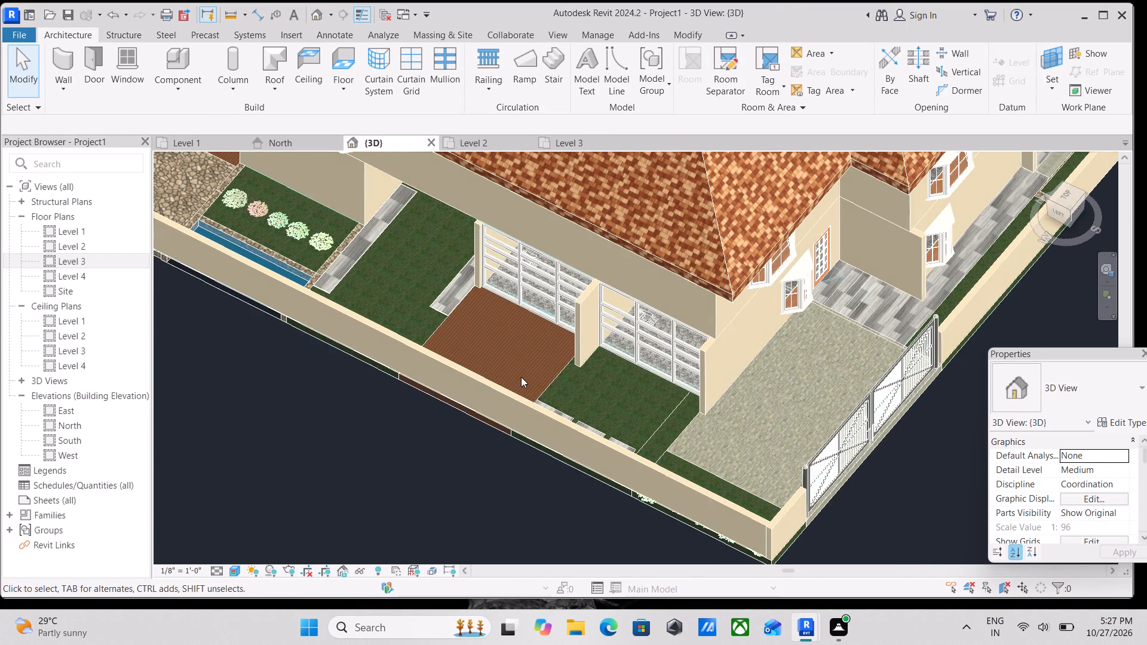
middle_click_drag(519, 374, 550, 382)
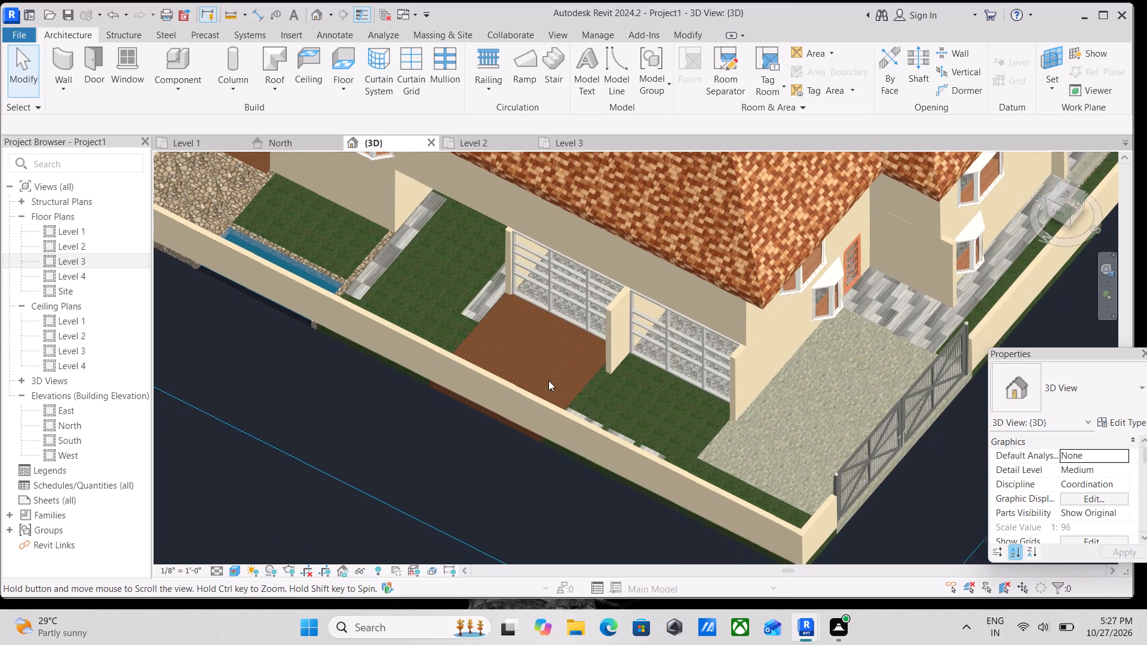
scroll(462, 374, "up", 2)
scroll(306, 338, "up", 3)
scroll(296, 306, "down", 4)
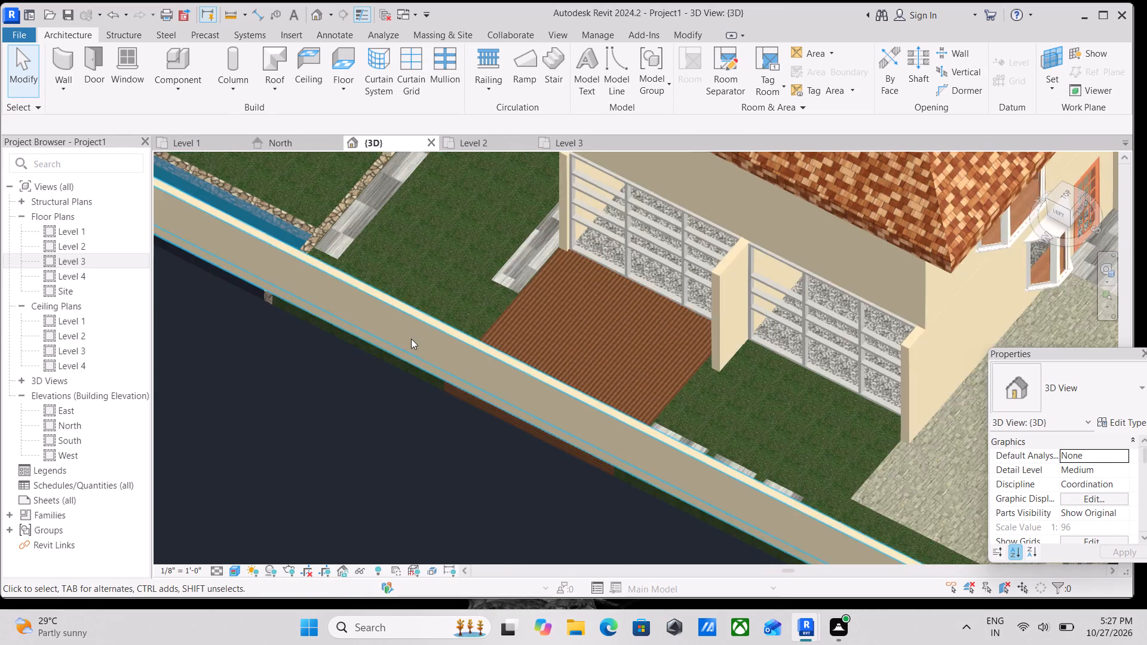
scroll(411, 339, "down", 2)
middle_click_drag(409, 337, 302, 274)
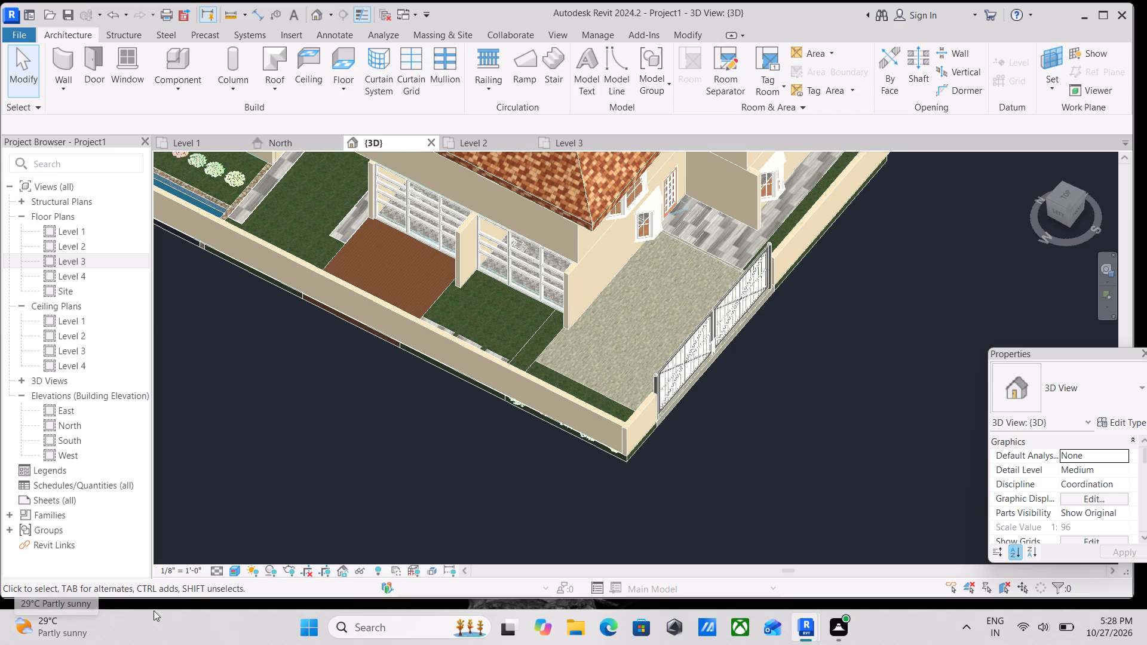
scroll(673, 373, "up", 3)
scroll(647, 281, "up", 1)
middle_click_drag(647, 281, 686, 364)
middle_click_drag(640, 333, 654, 361)
scroll(658, 336, "up", 1)
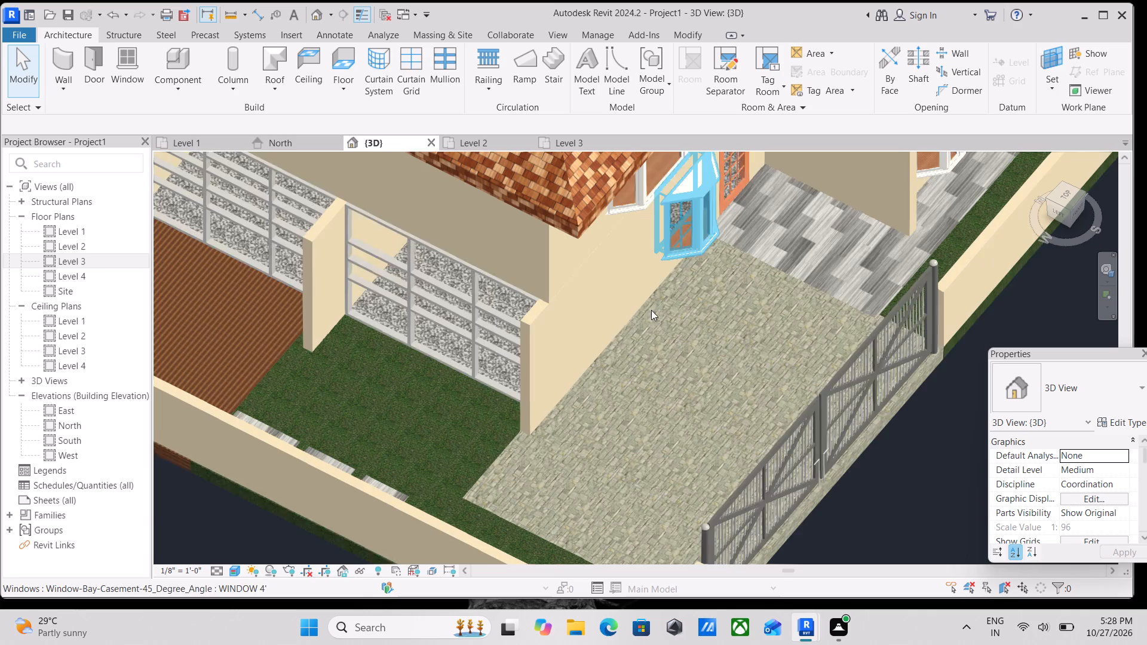
middle_click_drag(530, 444, 605, 373)
middle_click_drag(429, 364, 430, 364)
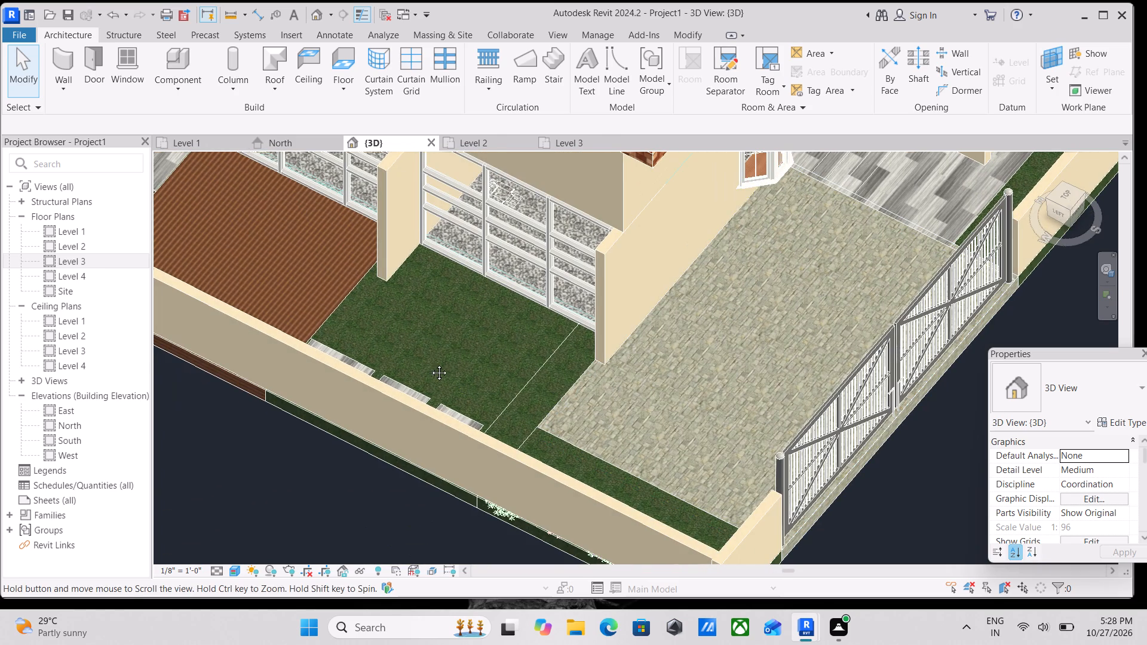
middle_click_drag(430, 364, 446, 368)
scroll(419, 365, "up", 1)
middle_click_drag(392, 355, 468, 385)
scroll(449, 363, "down", 3)
middle_click_drag(449, 363, 450, 364)
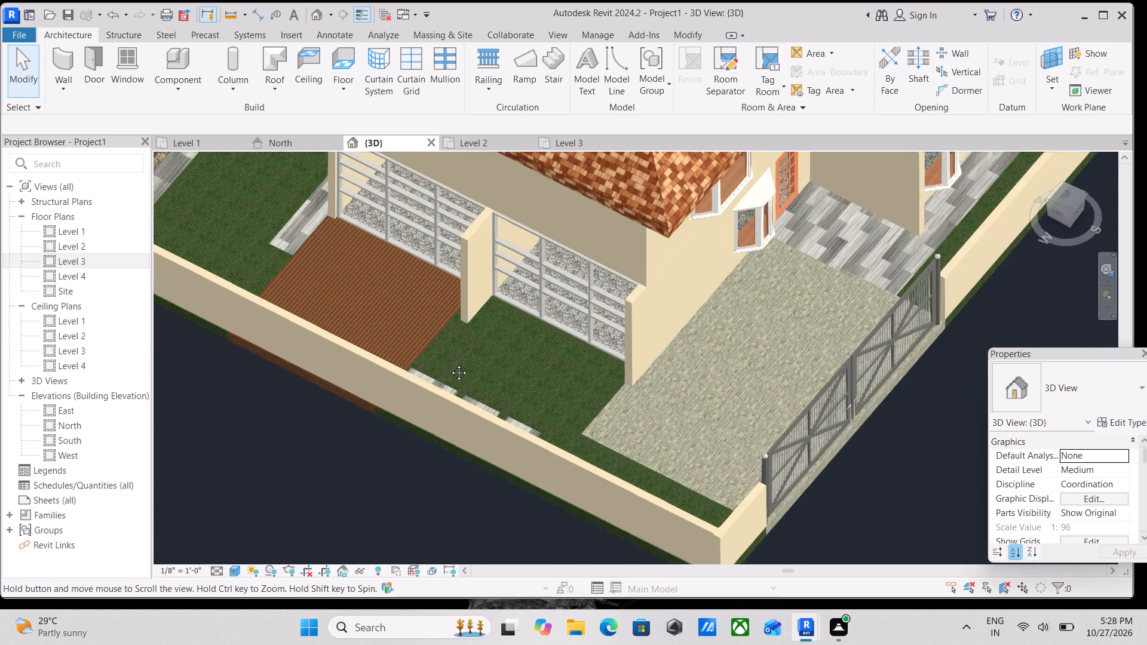
middle_click_drag(450, 364, 510, 401)
middle_click_drag(473, 385, 580, 462)
middle_click_drag(384, 317, 504, 376)
Inspect the water channel, planted garden and outer face of the boundary wall toward the west side's rear end.
scroll(297, 319, "up", 1)
middle_click_drag(262, 309, 316, 346)
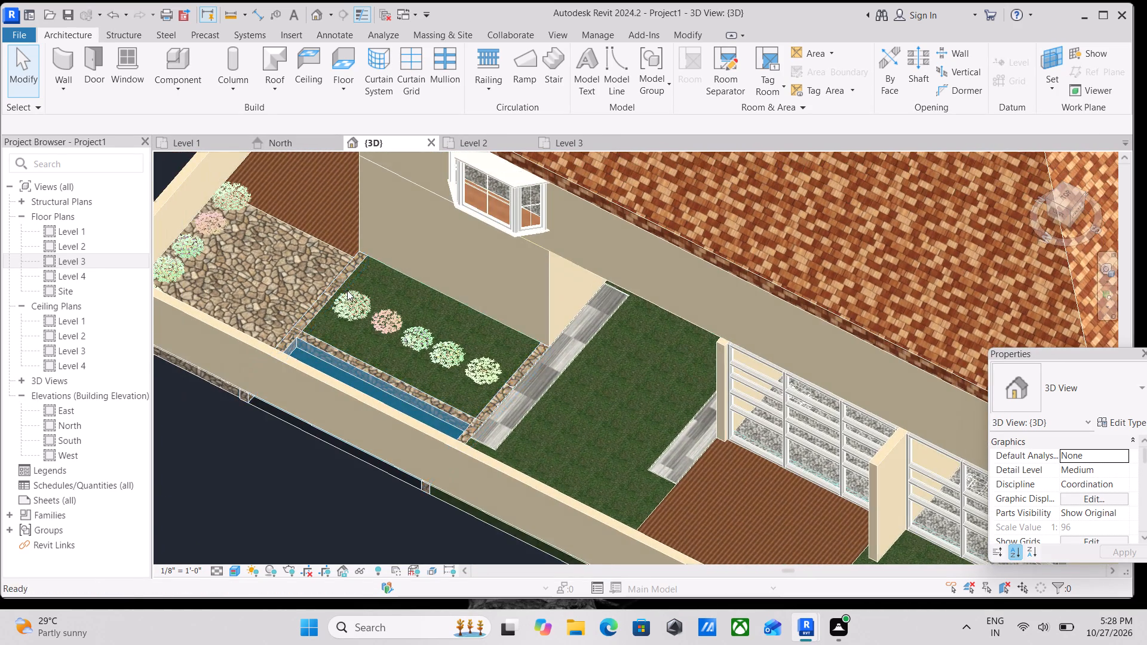
scroll(369, 232, "up", 3)
scroll(357, 274, "down", 4)
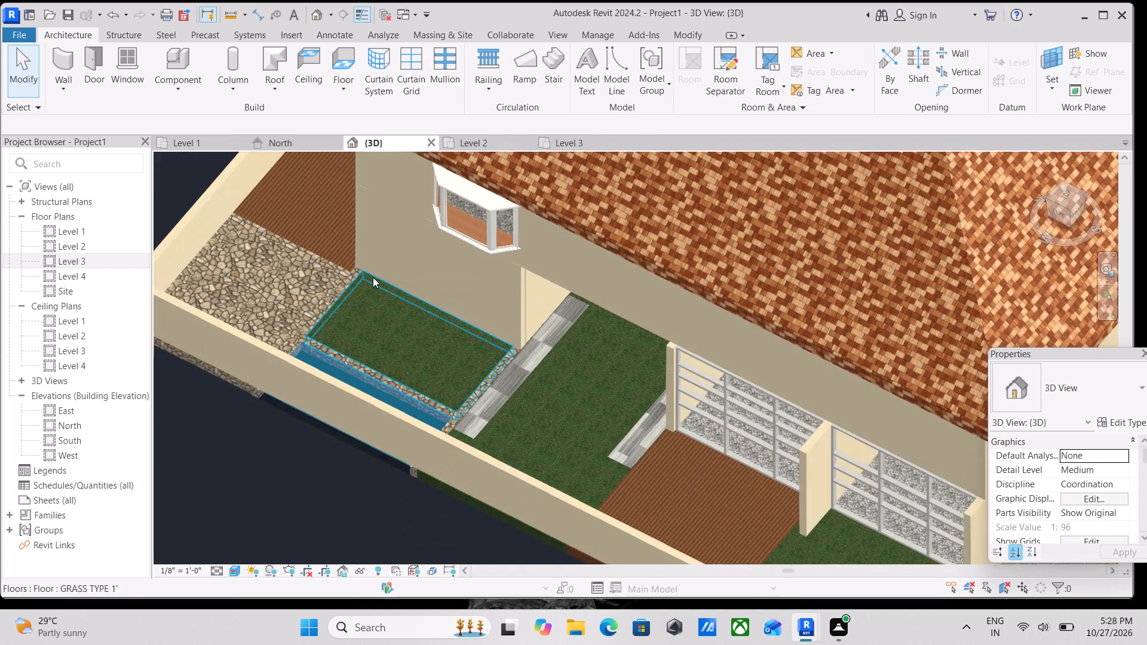
scroll(375, 278, "down", 3)
scroll(387, 422, "up", 11)
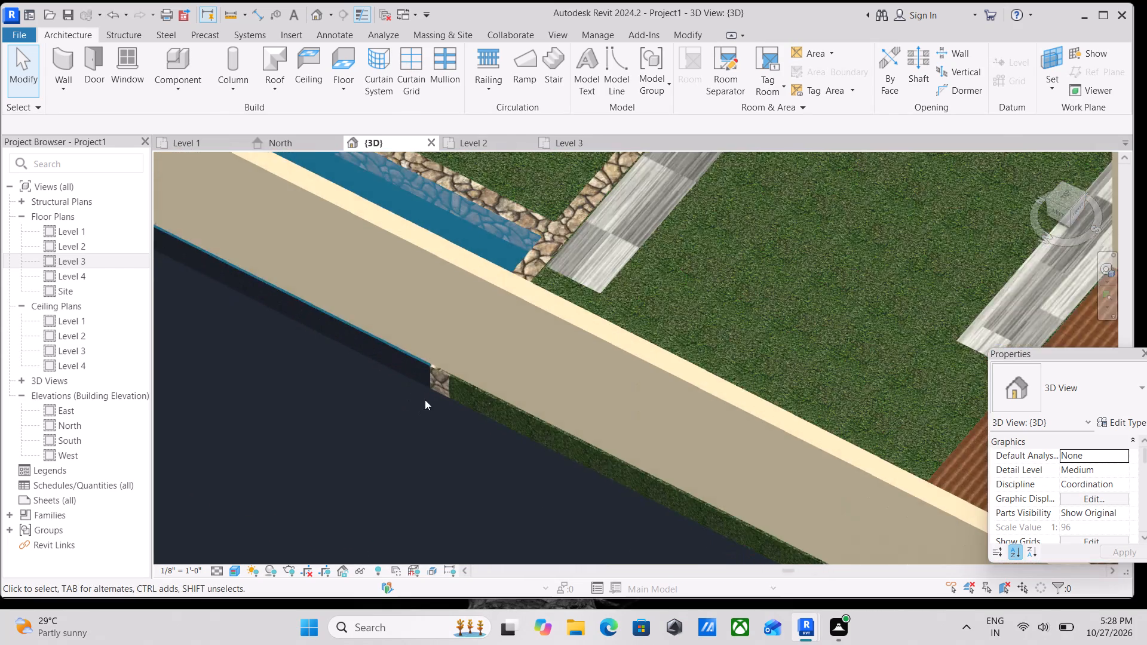
scroll(437, 358, "down", 4)
scroll(591, 291, "down", 3)
middle_click_drag(591, 291, 477, 321)
scroll(482, 317, "down", 8)
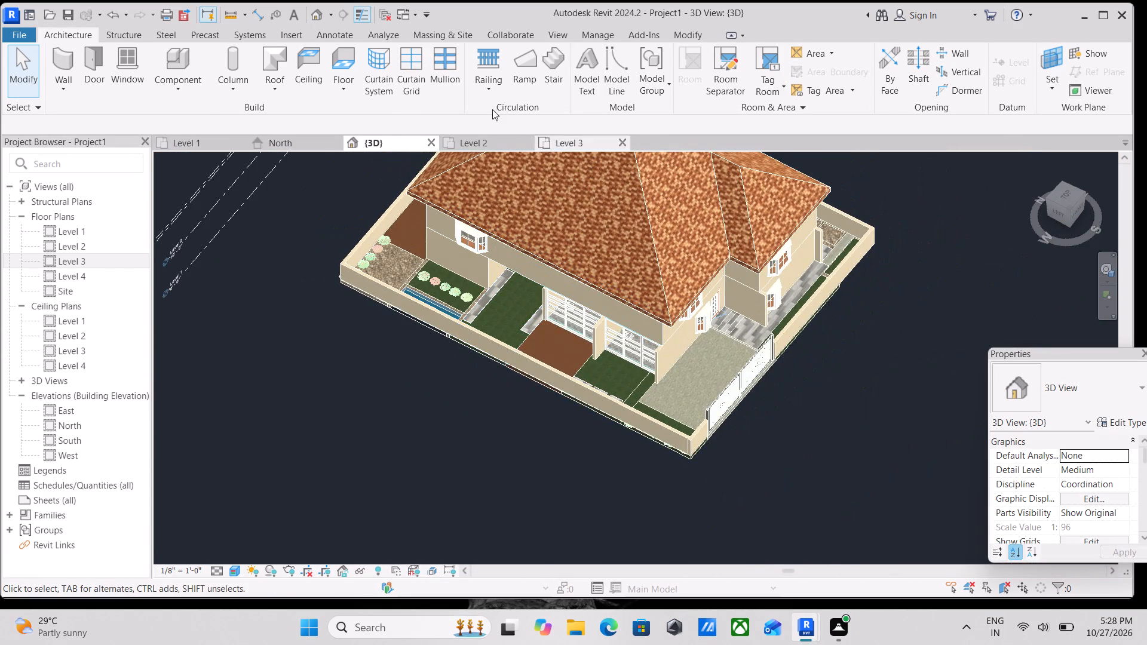
Review the enclosed plot from the southwest, then examine the entrance paving and bay window beside the car porch.
scroll(727, 275, "up", 3)
middle_click_drag(601, 358, 602, 355)
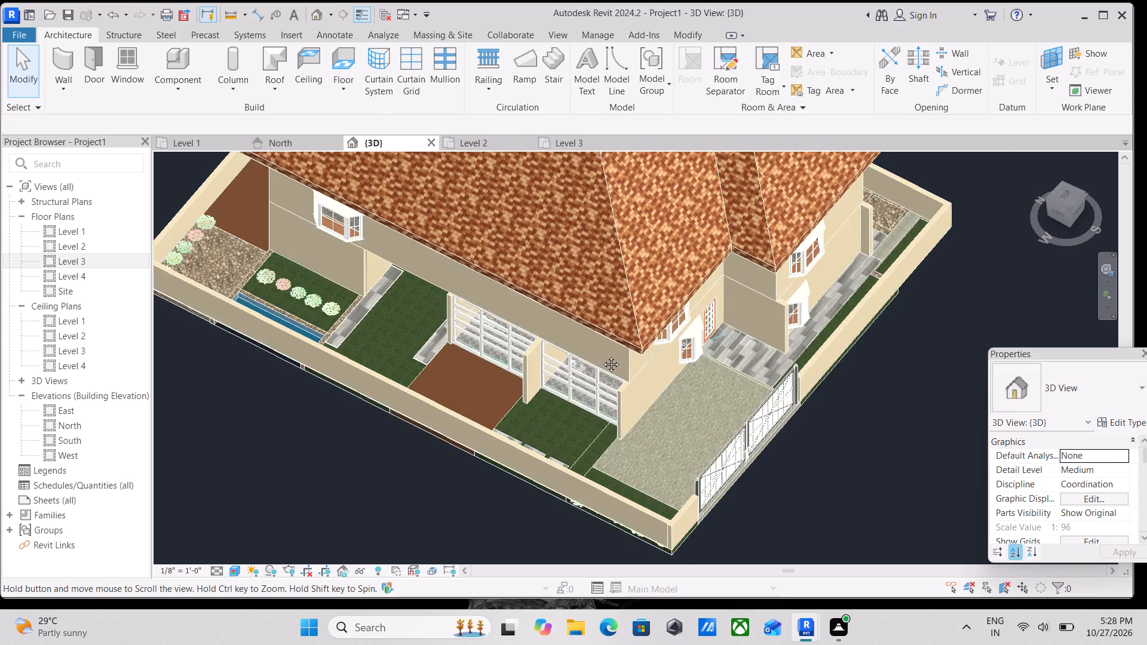
middle_click_drag(602, 355, 656, 297)
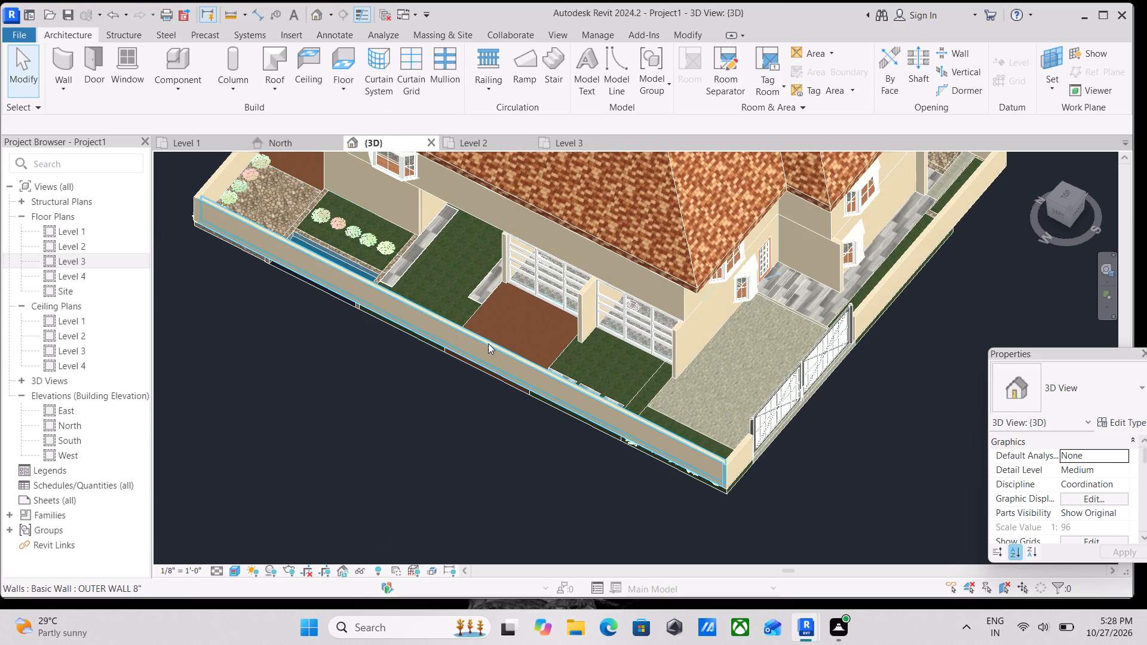
scroll(881, 289, "up", 4)
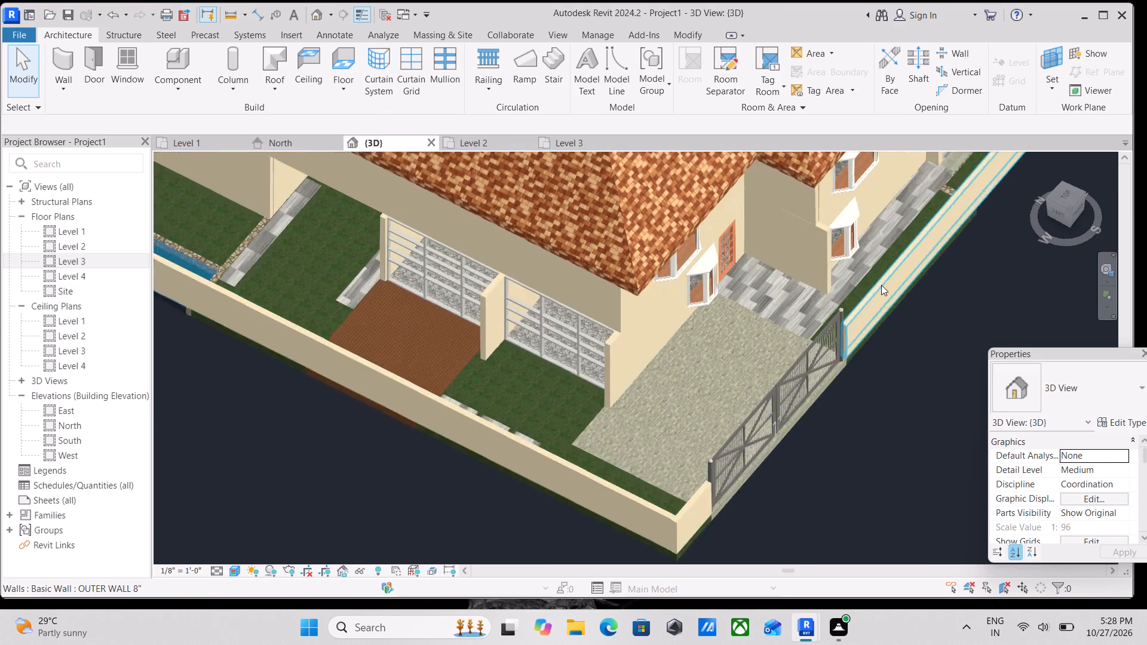
scroll(864, 281, "up", 2)
middle_click(814, 279)
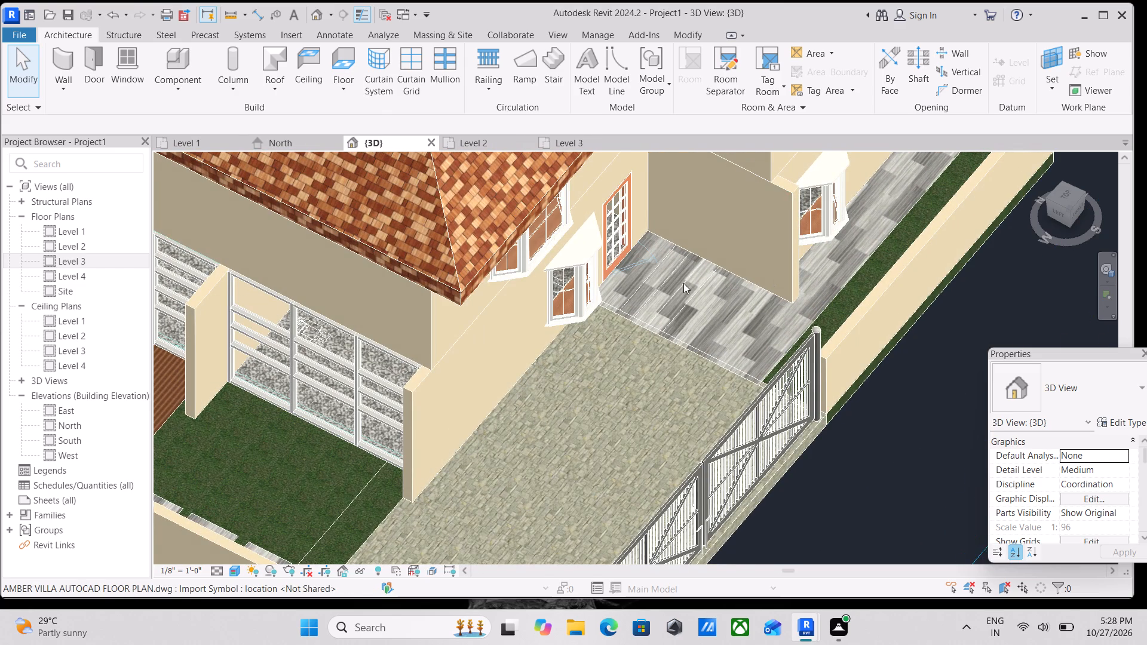
scroll(678, 284, "down", 2)
scroll(677, 284, "up", 4)
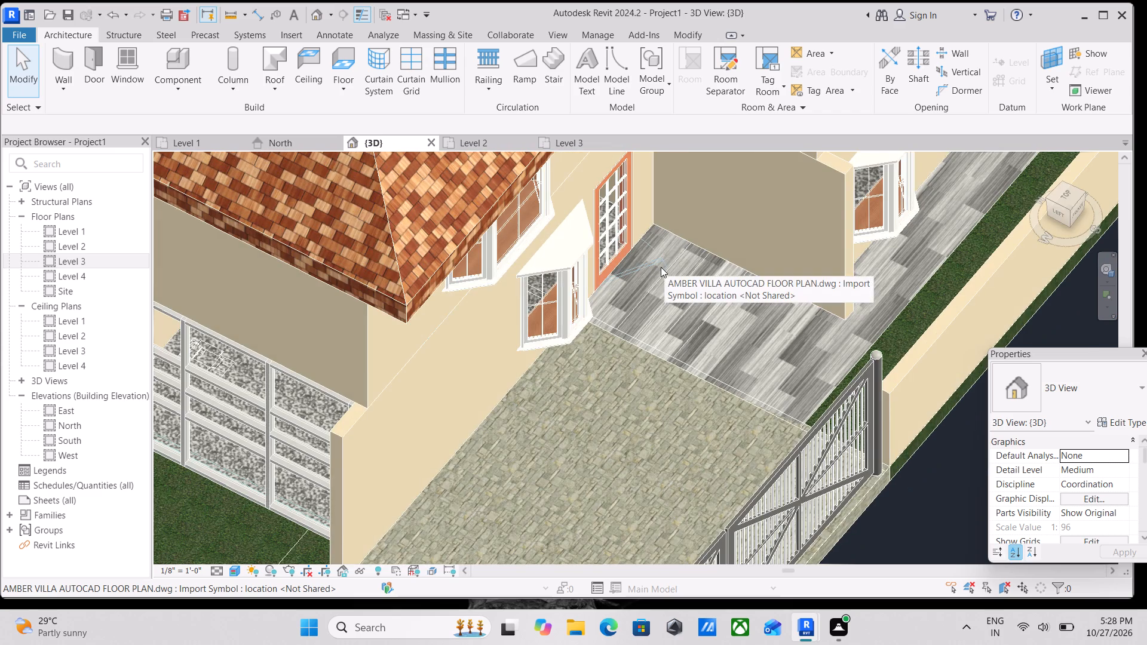
scroll(655, 269, "up", 3)
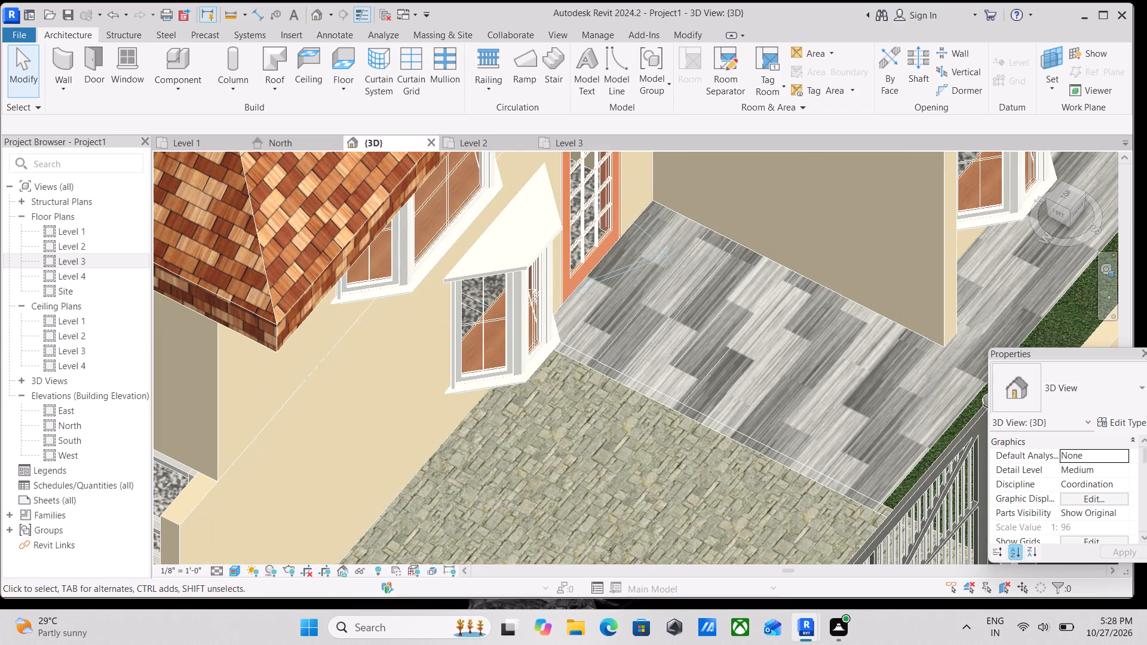
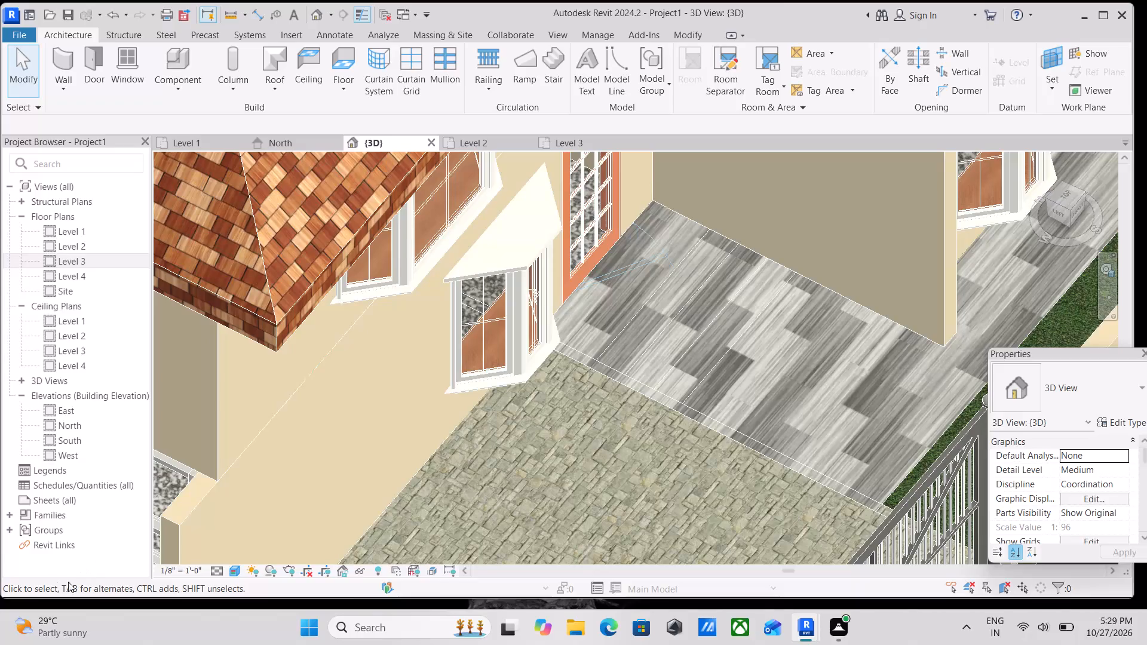
Review the car porch, double gate, timber deck and side lawn within the boundary wall in 3D.
scroll(227, 470, "down", 2)
scroll(110, 502, "down", 1)
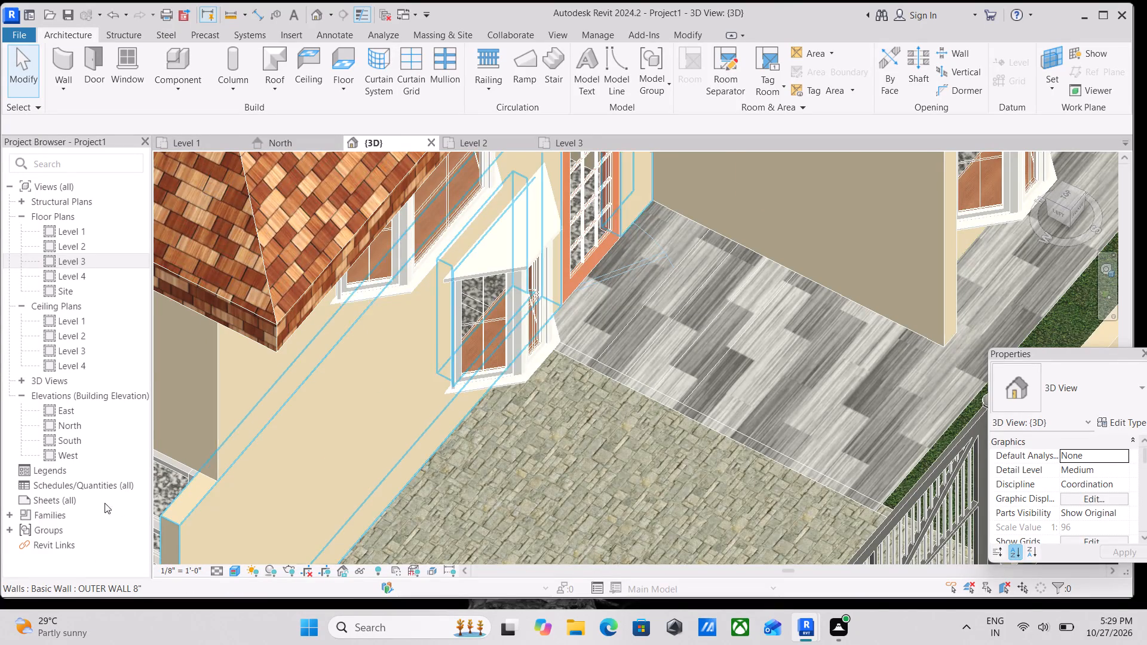
scroll(54, 543, "down", 2)
scroll(240, 398, "down", 2)
scroll(348, 364, "down", 2)
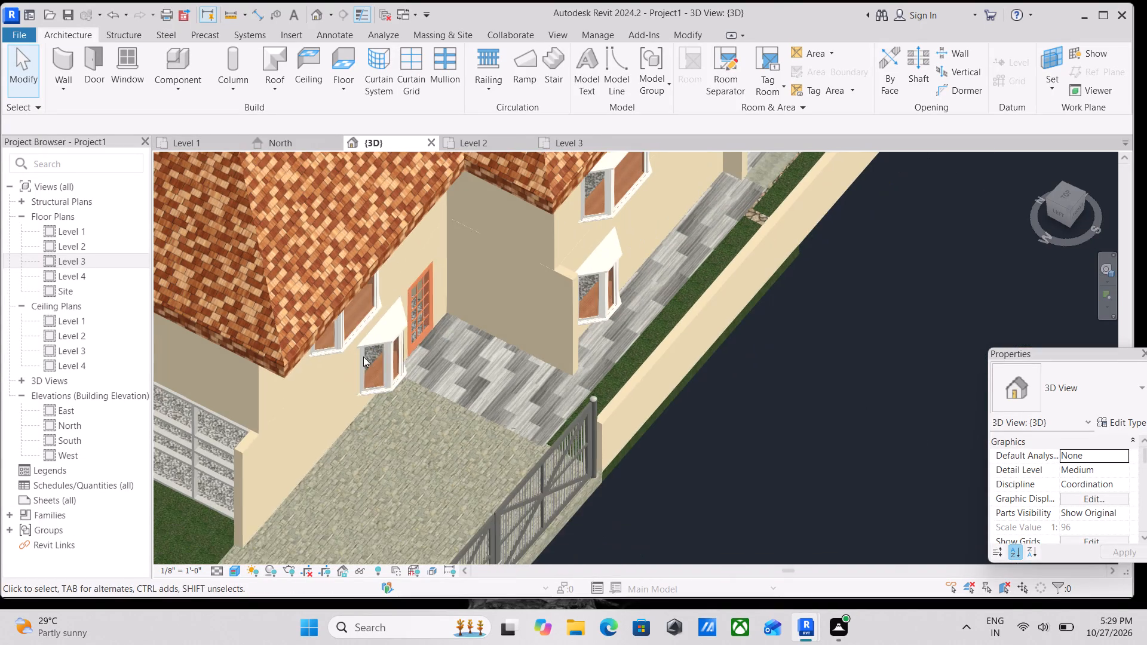
middle_click_drag(362, 357, 514, 315)
scroll(424, 348, "down", 2)
middle_click_drag(424, 348, 510, 336)
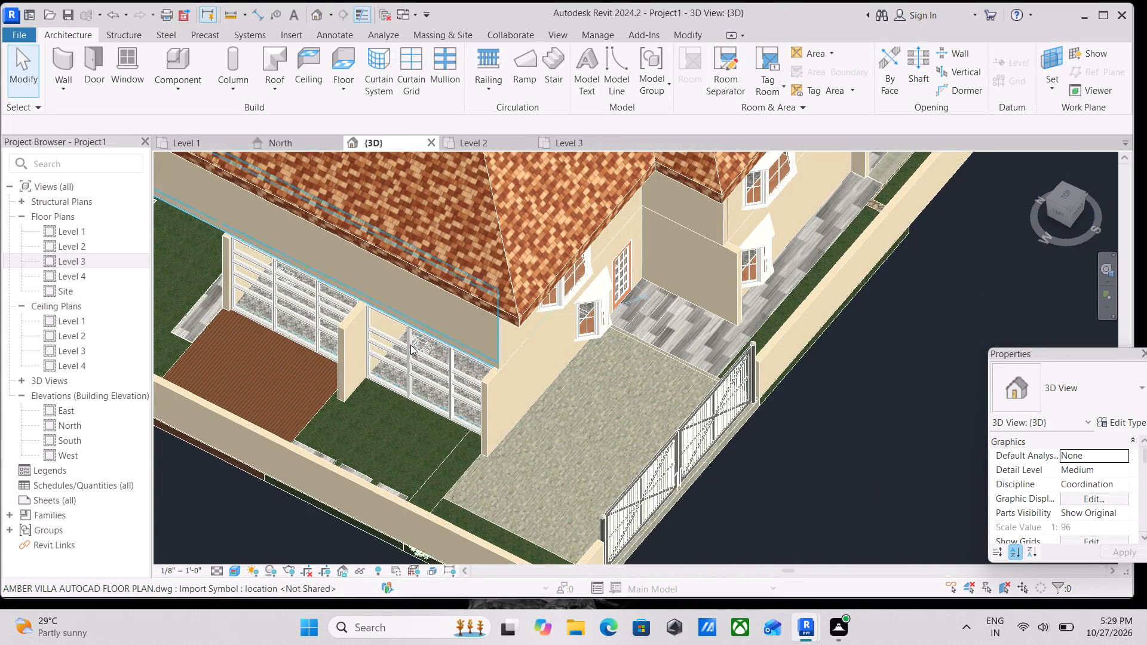
middle_click_drag(410, 345, 500, 318)
middle_click_drag(324, 323, 331, 322)
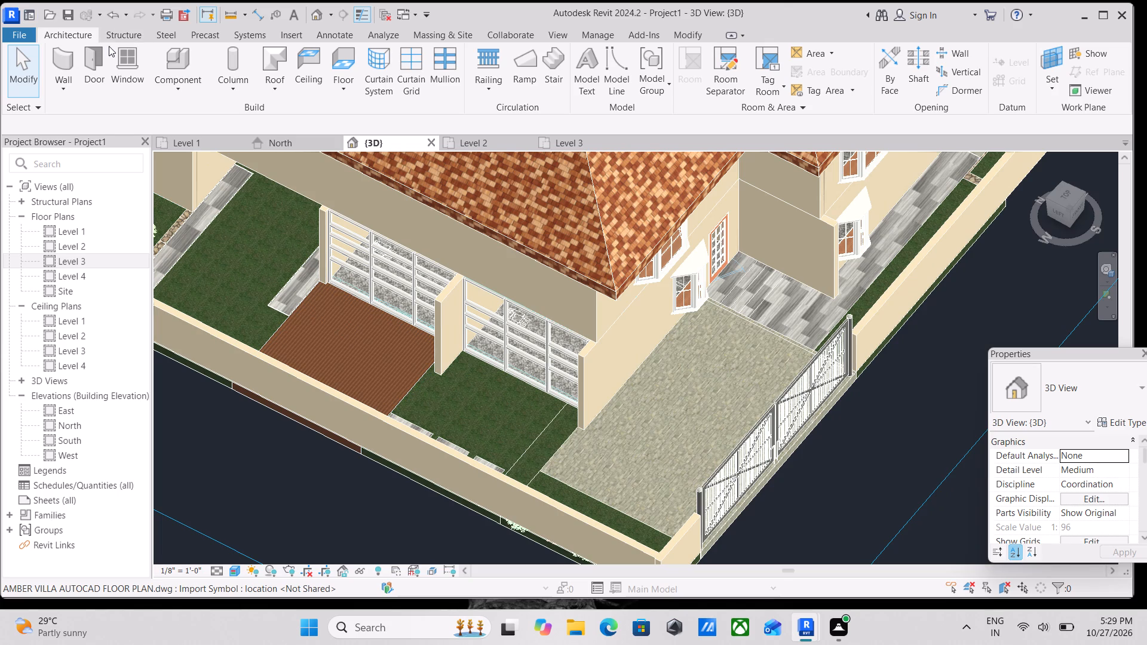
Start loading a family from file and open the Imperial Library's US folder.
left_click(75, 33)
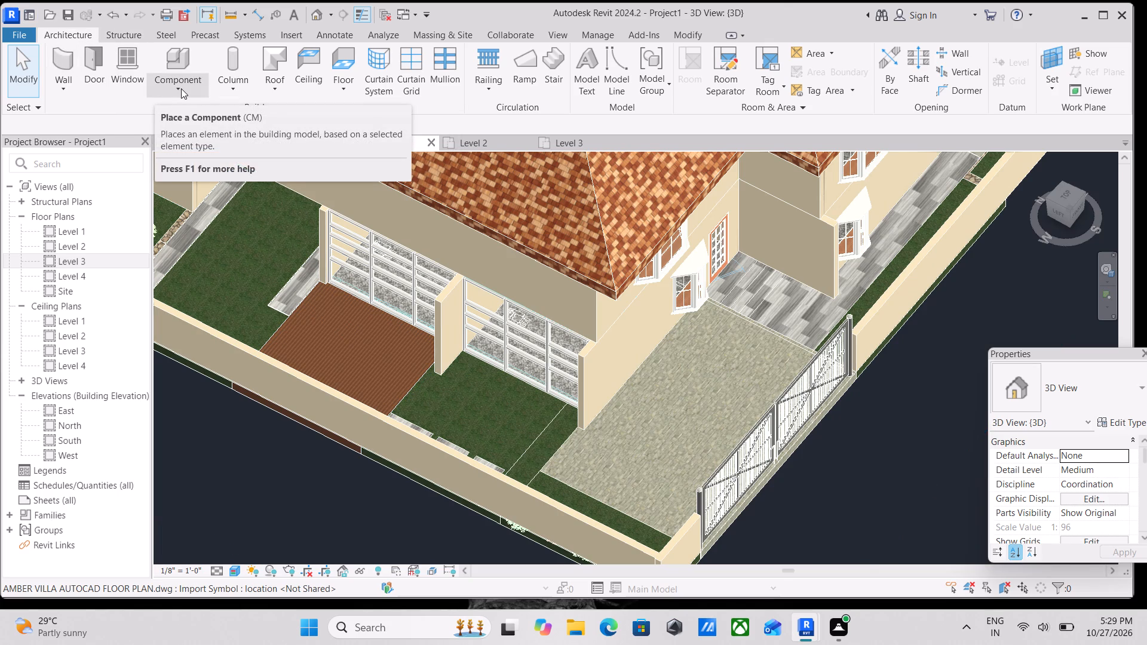
left_click(293, 34)
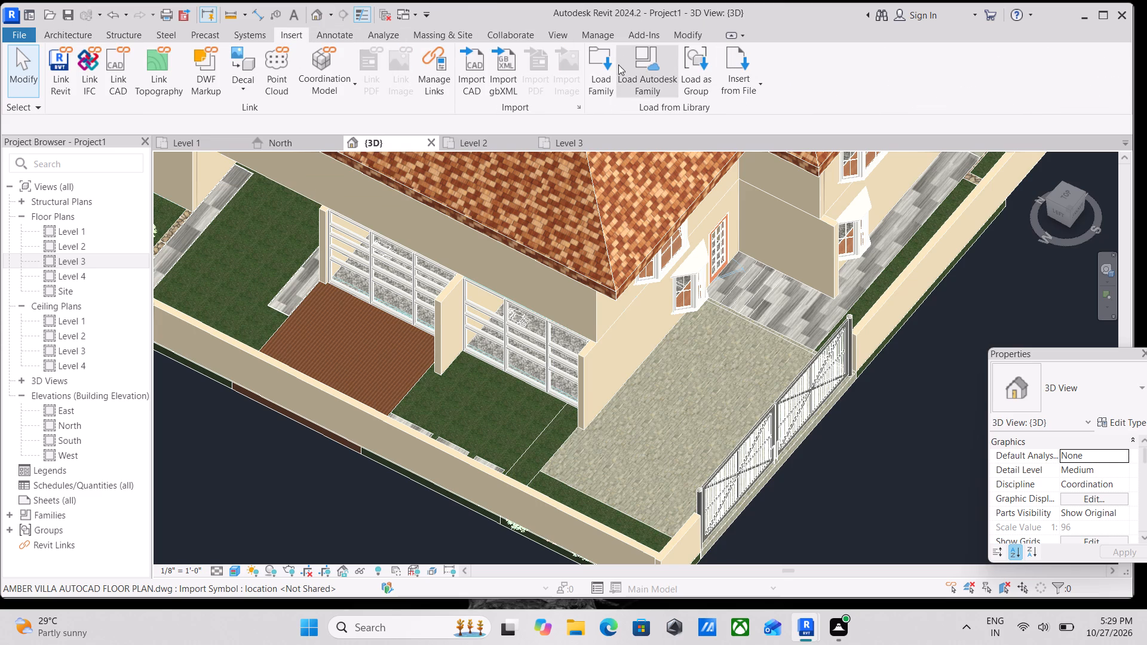
left_click(602, 73)
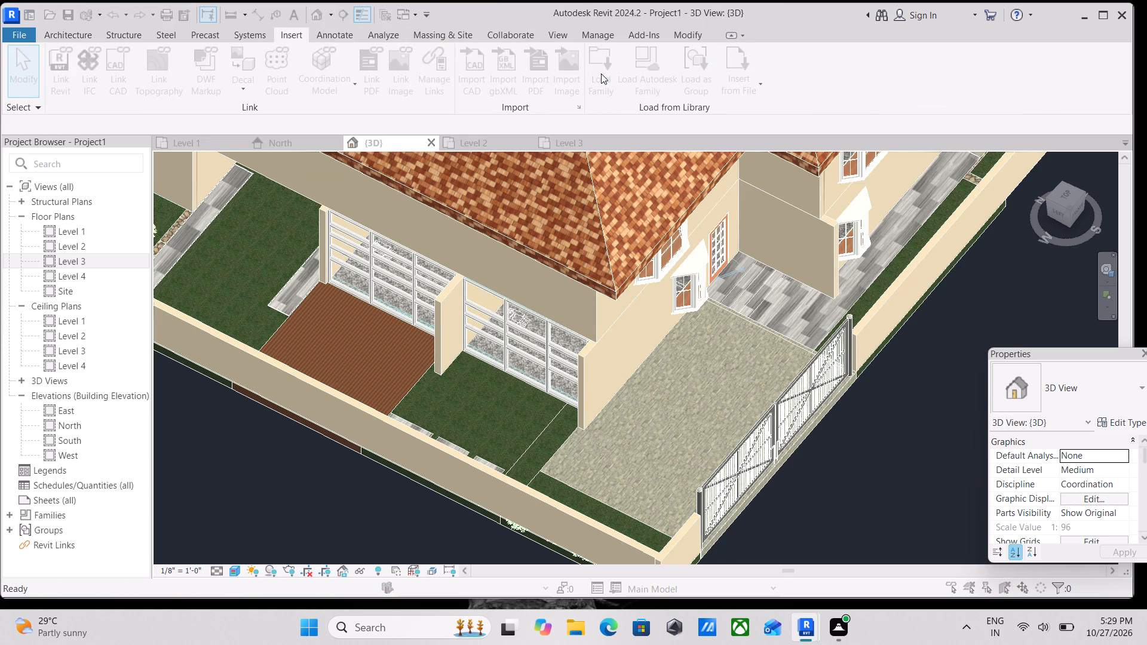
scroll(400, 261, "down", 1)
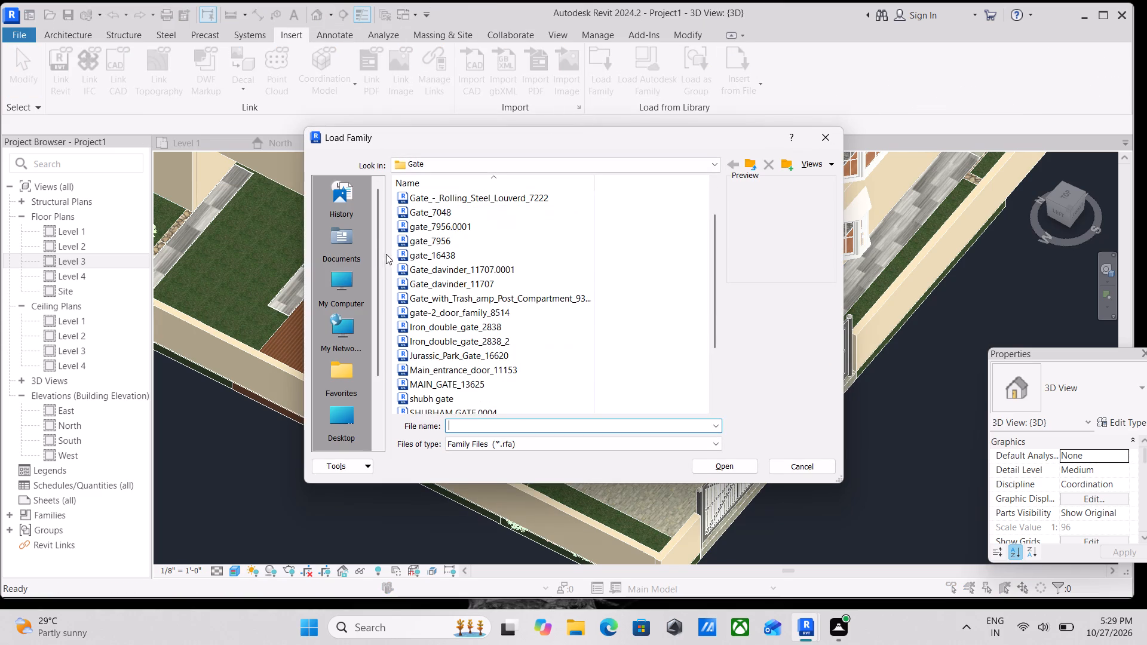
left_click(353, 242)
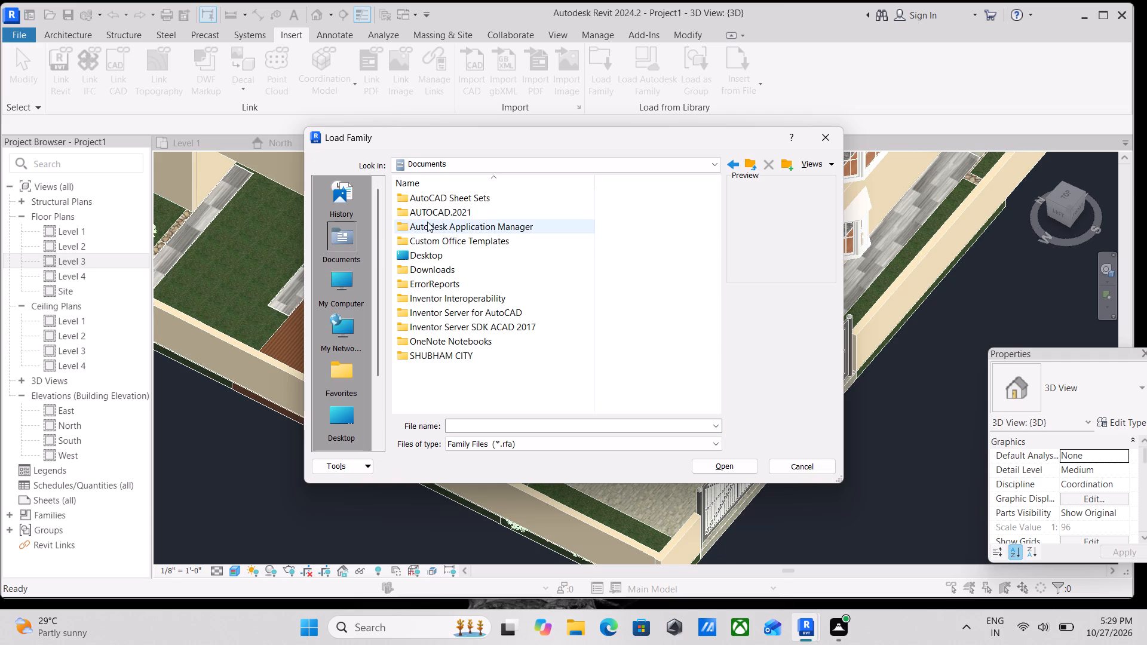
scroll(428, 223, "down", 1)
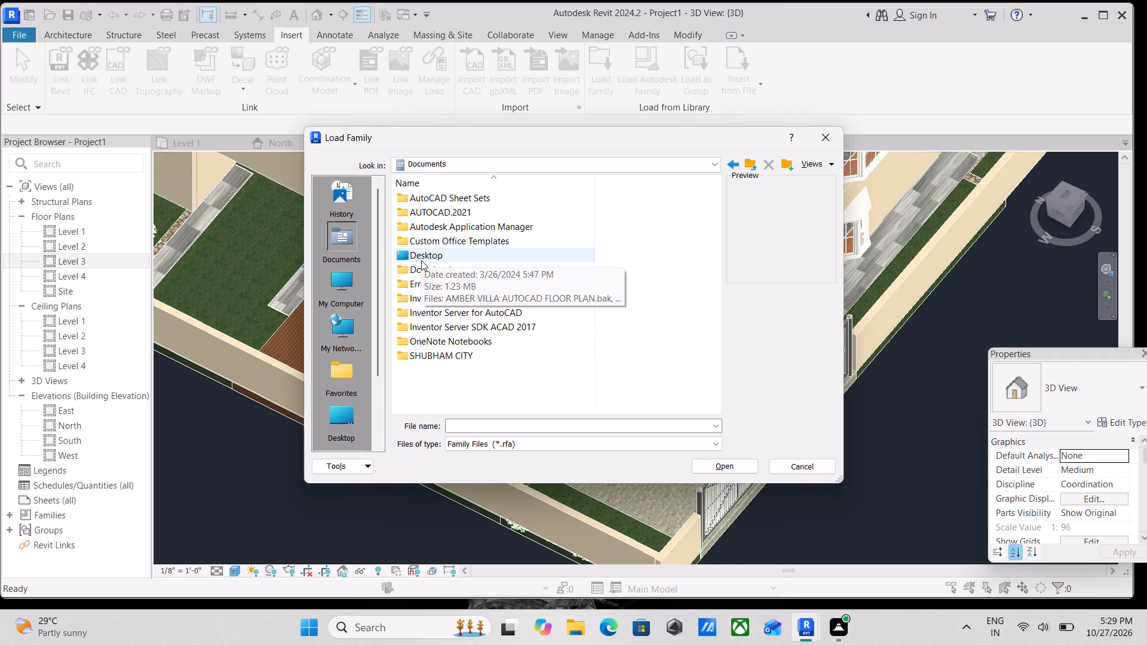
scroll(342, 313, "down", 1)
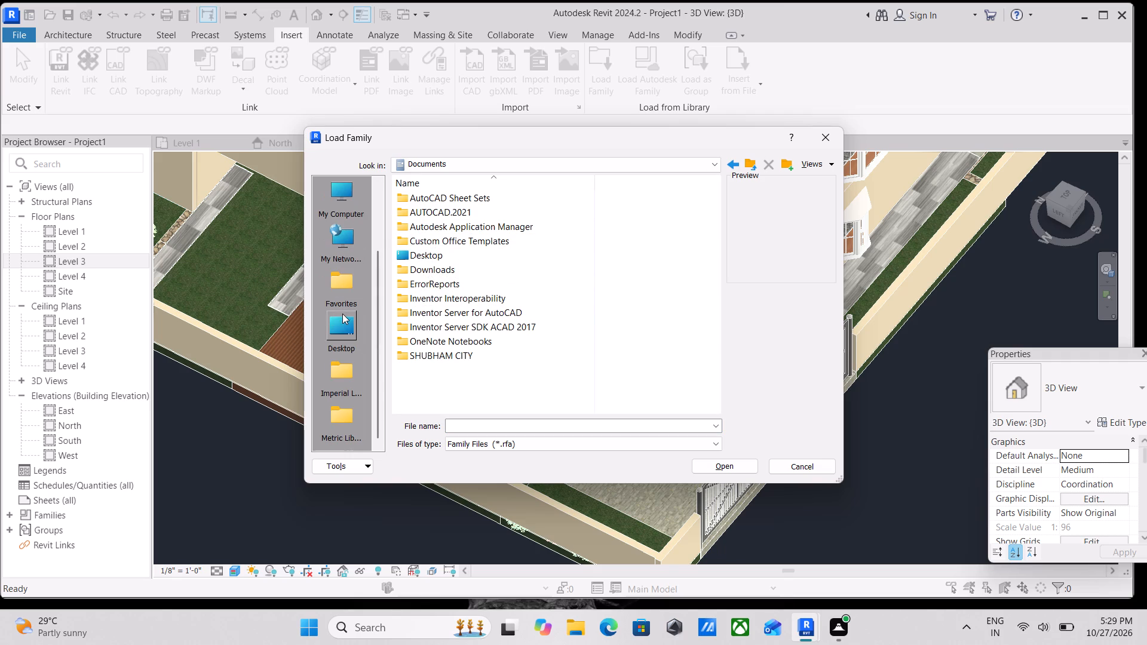
scroll(343, 349, "down", 2)
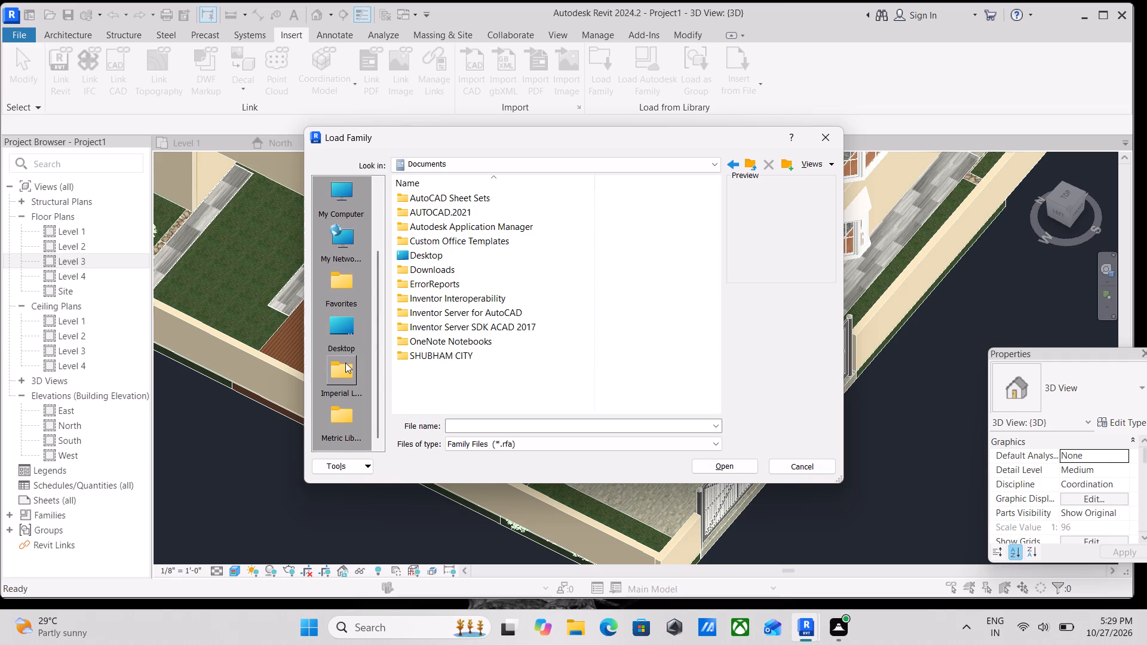
double_click(345, 363)
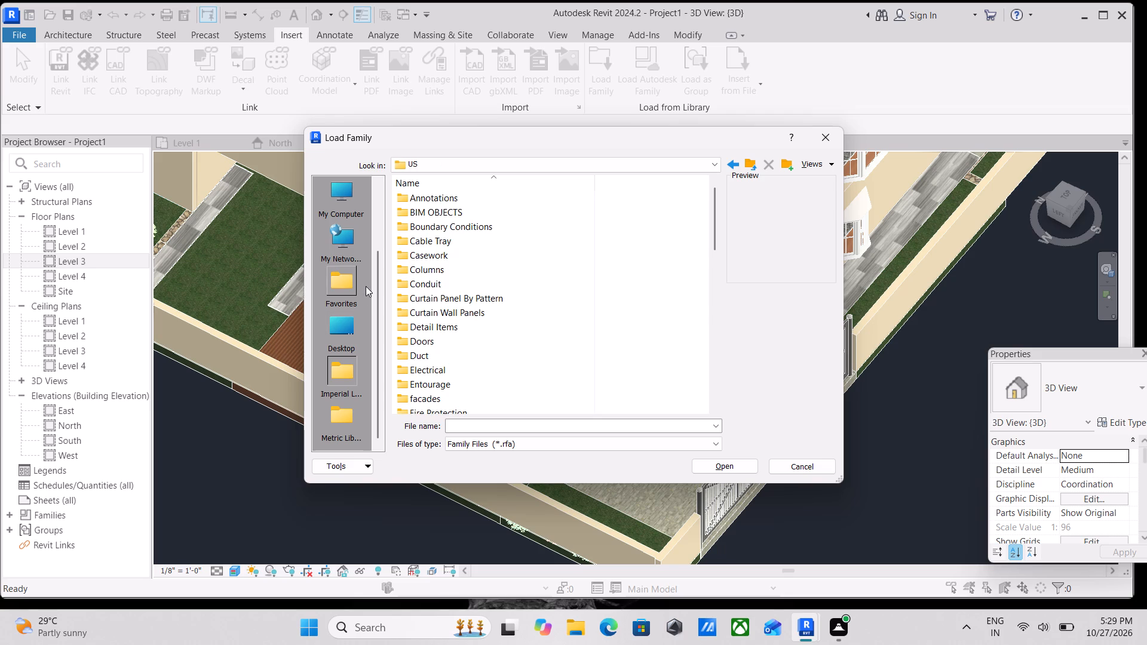
Look through the US library's category folders, from Annotations to Windows, for the family category to load from.
scroll(366, 286, "up", 2)
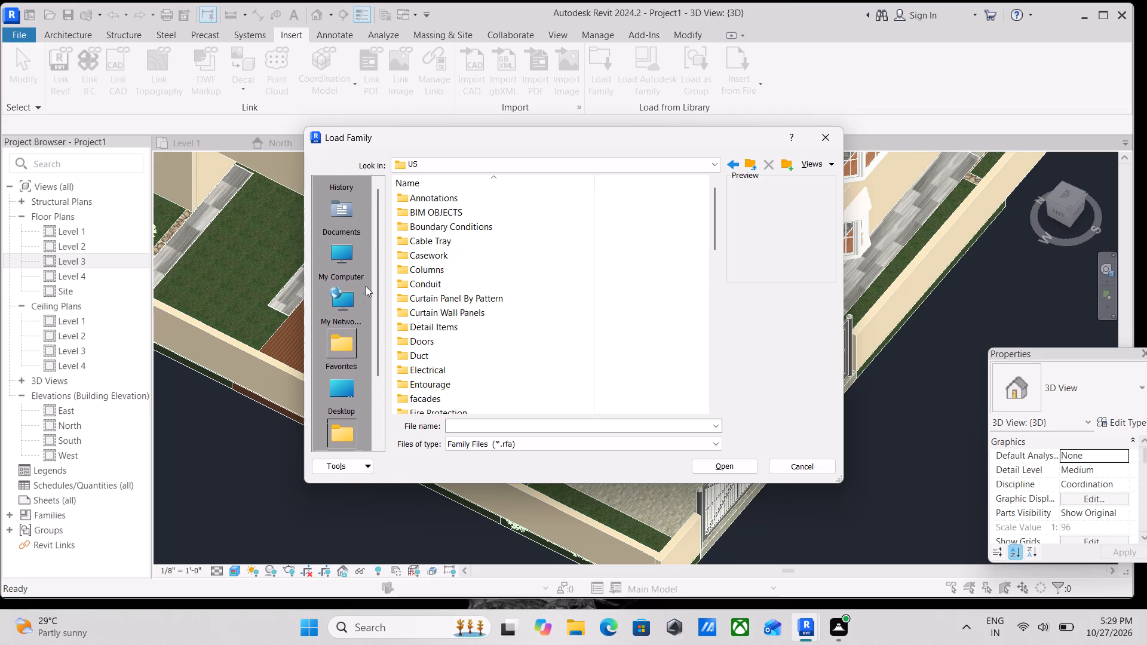
scroll(463, 256, "down", 1)
scroll(432, 346, "down", 1)
scroll(471, 309, "down", 1)
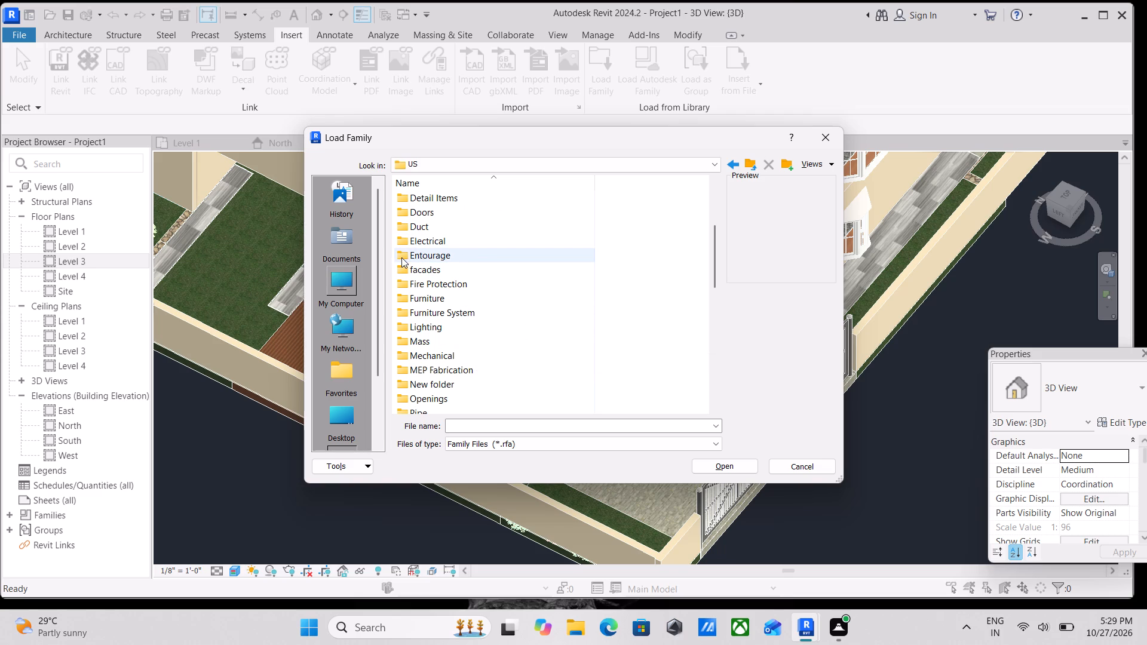
scroll(449, 238, "down", 1)
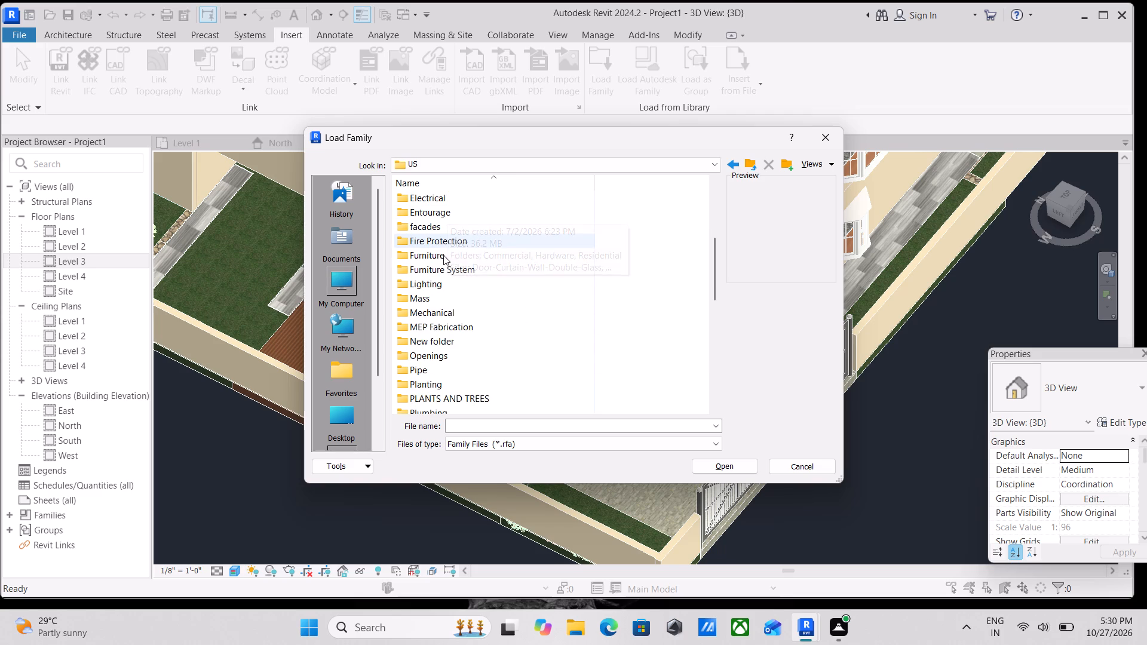
scroll(438, 246, "up", 4)
scroll(431, 234, "down", 2)
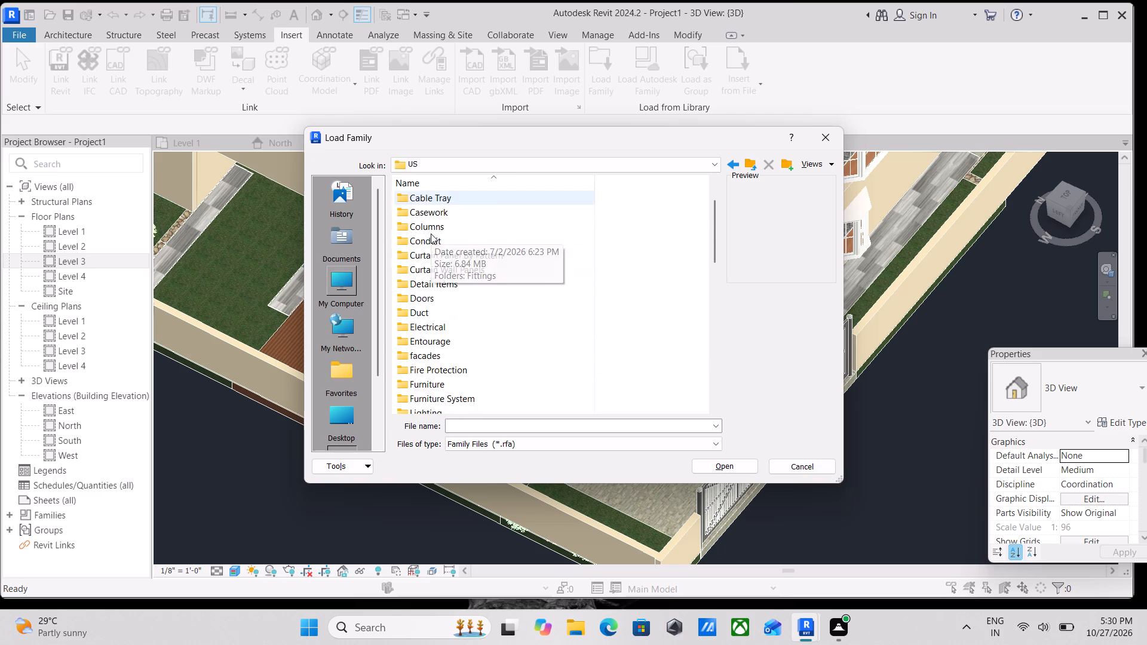
scroll(431, 234, "down", 8)
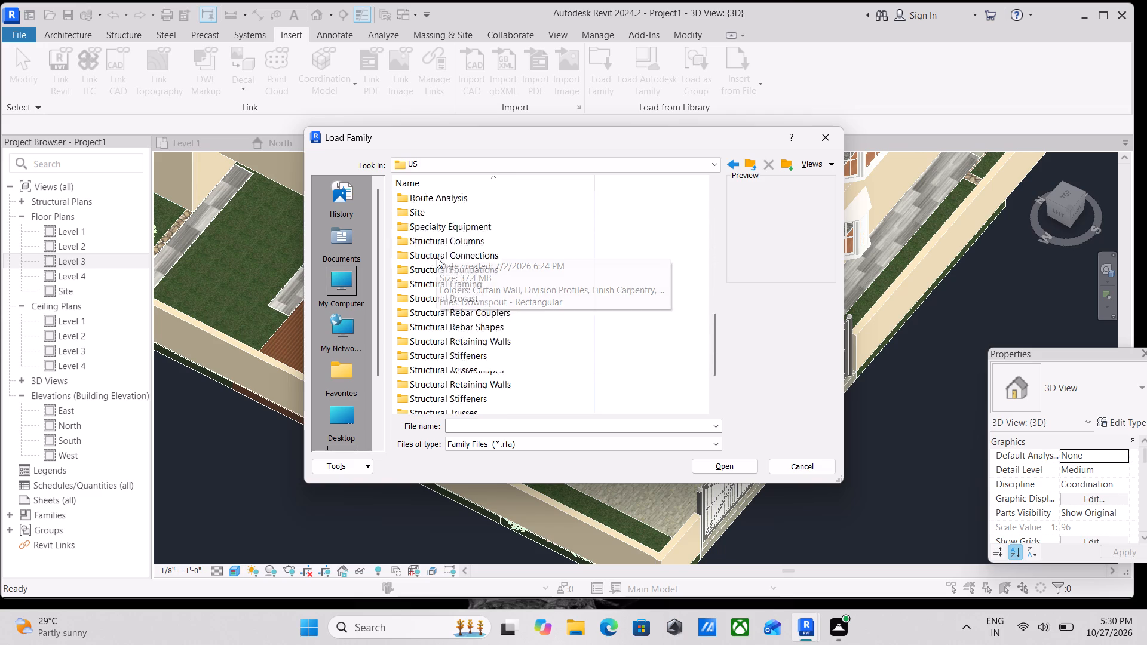
scroll(437, 257, "down", 4)
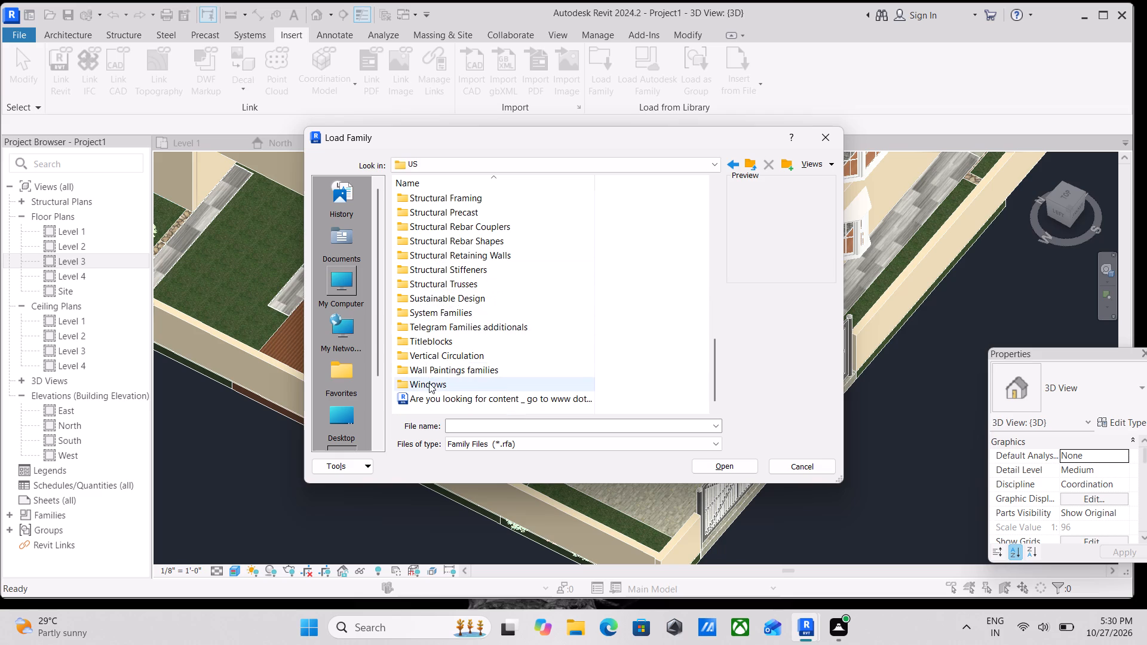
scroll(424, 336, "up", 6)
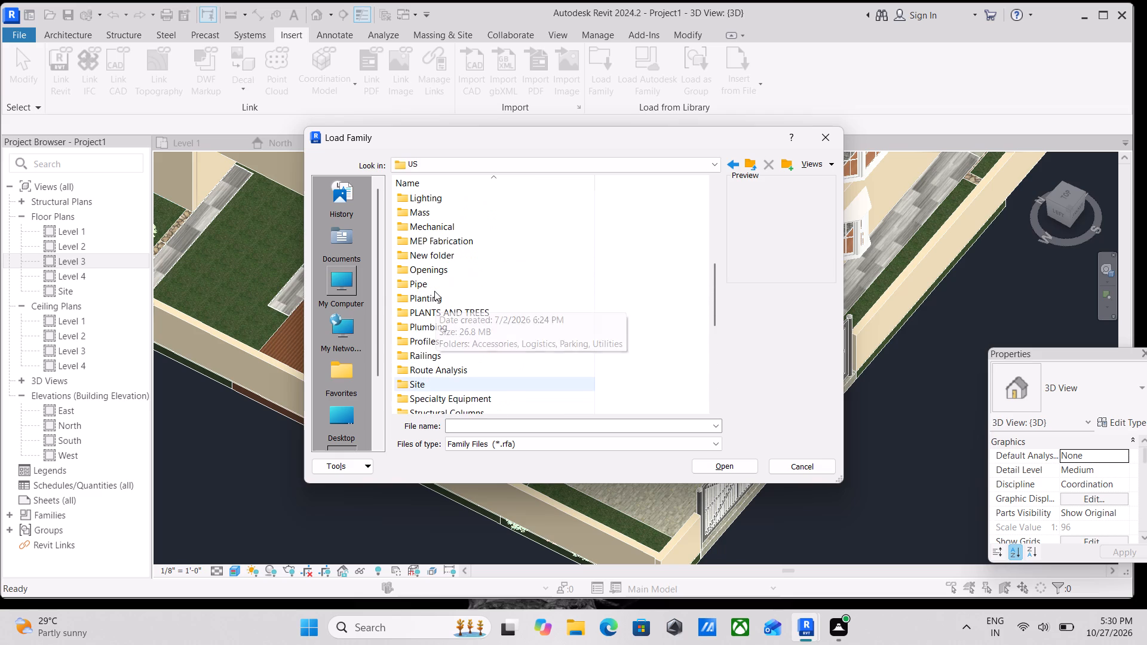
scroll(434, 291, "down", 1)
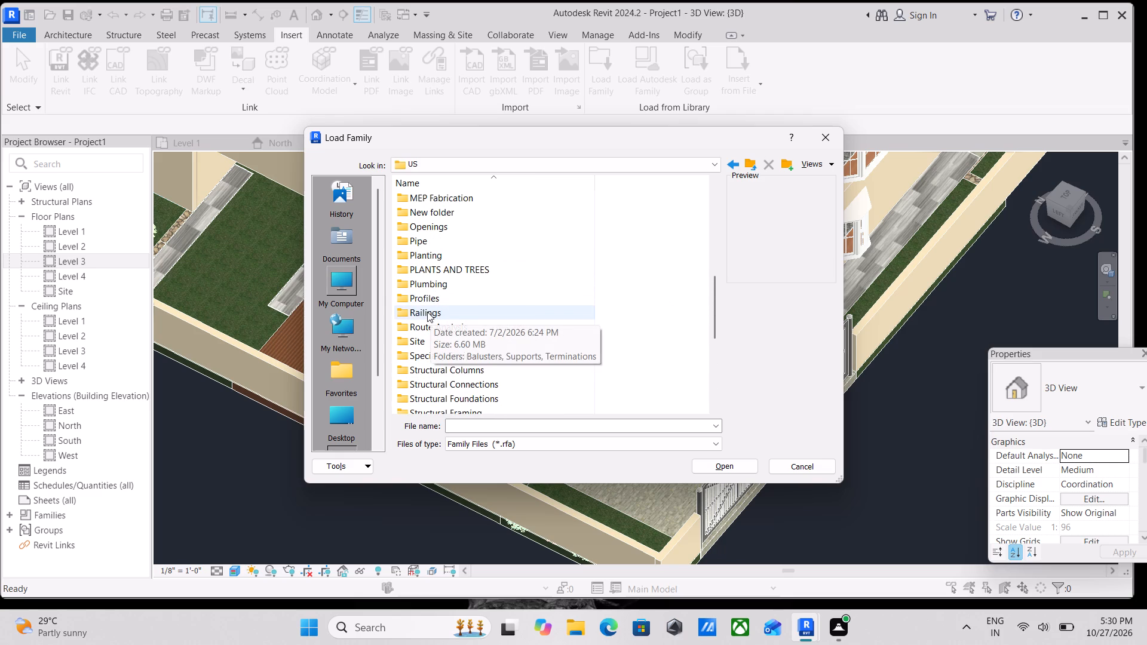
scroll(427, 312, "down", 1)
scroll(424, 299, "up", 1)
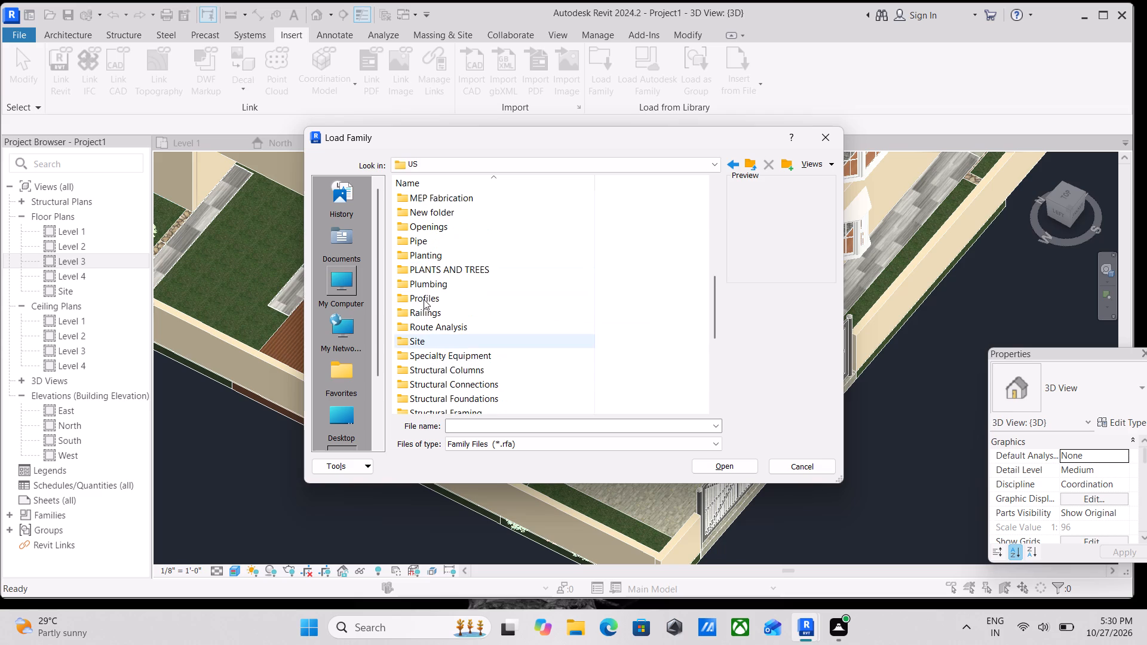
scroll(418, 297, "up", 2)
scroll(437, 345, "up", 1)
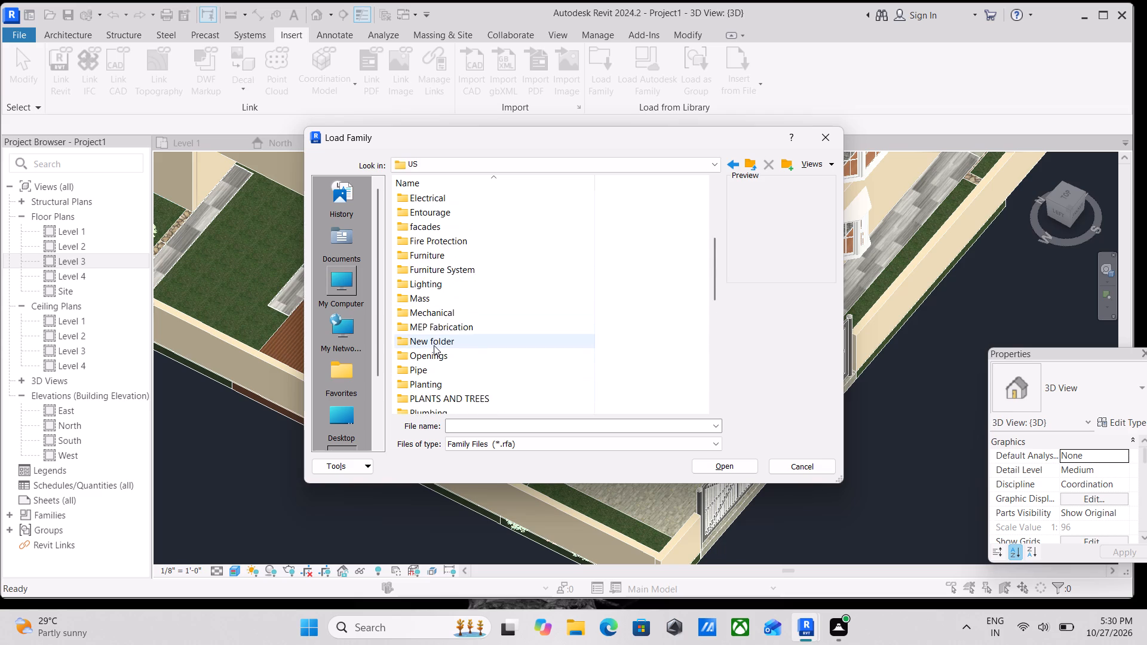
scroll(430, 346, "down", 2)
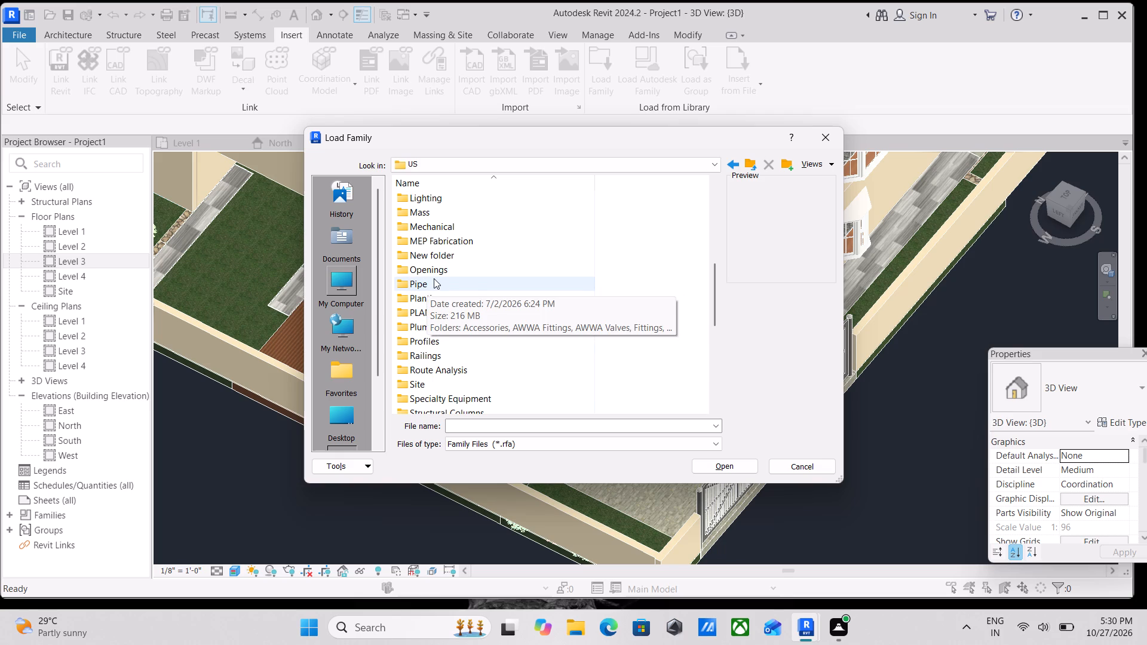
scroll(434, 278, "down", 1)
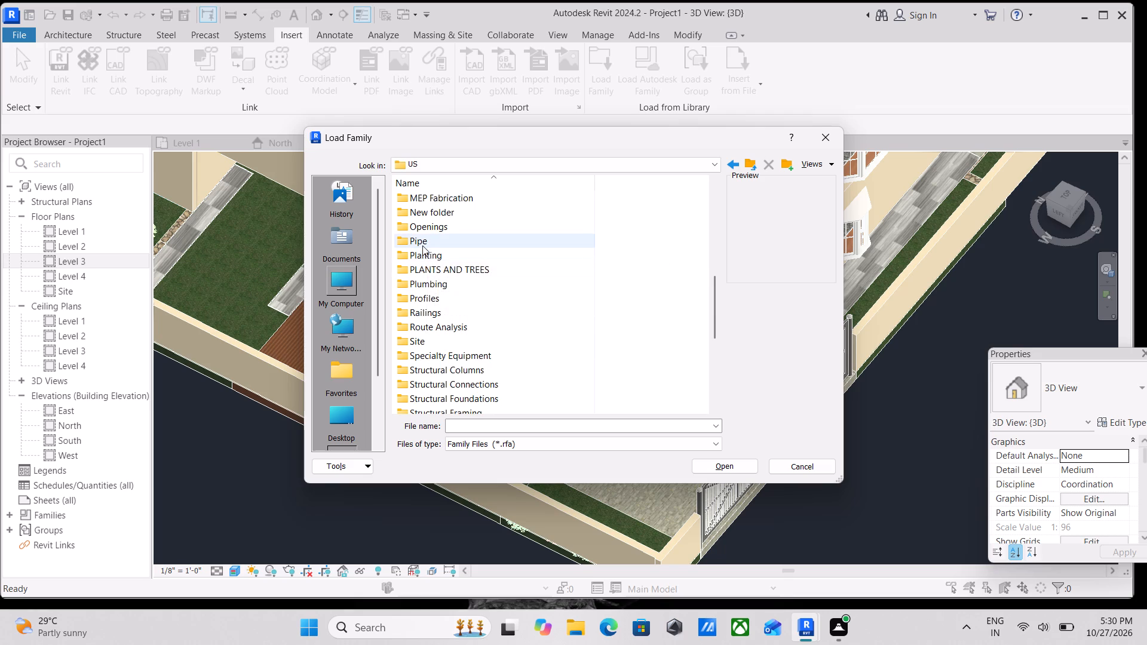
scroll(424, 262, "down", 2)
scroll(424, 277, "up", 1)
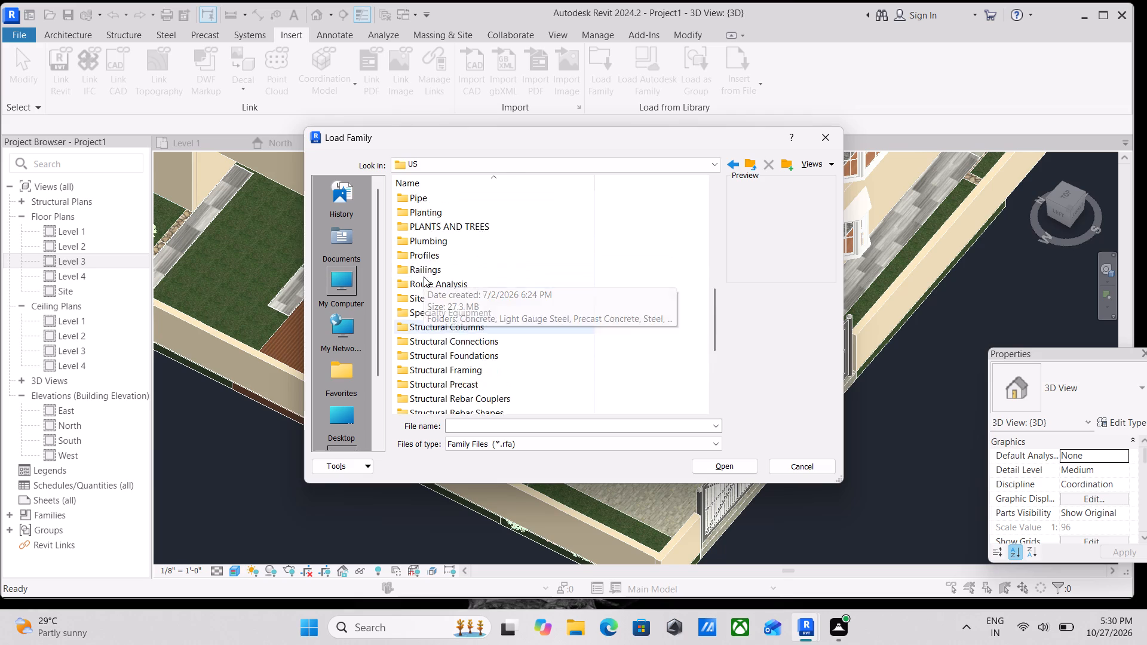
scroll(424, 277, "up", 1)
scroll(424, 277, "down", 3)
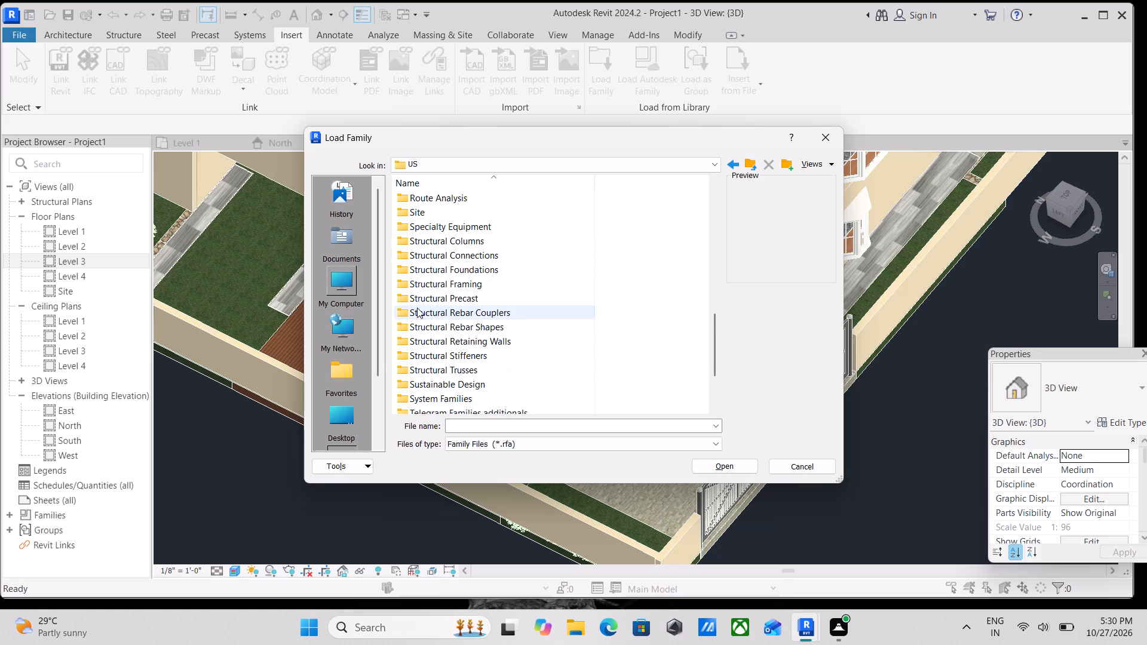
scroll(417, 308, "up", 3)
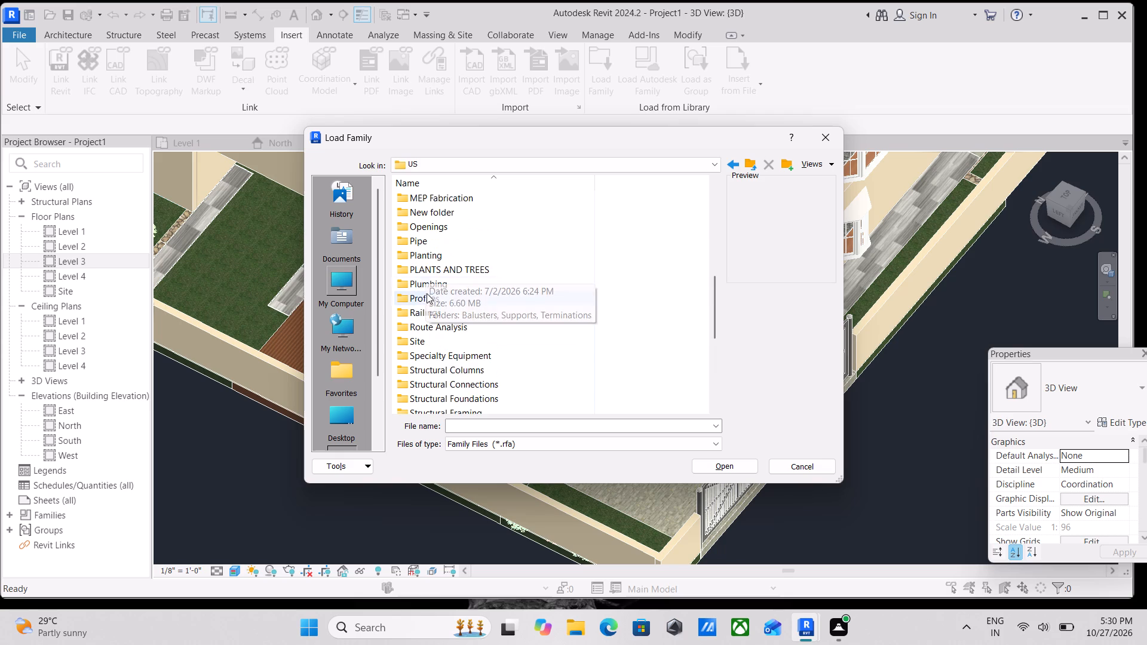
scroll(428, 262, "up", 2)
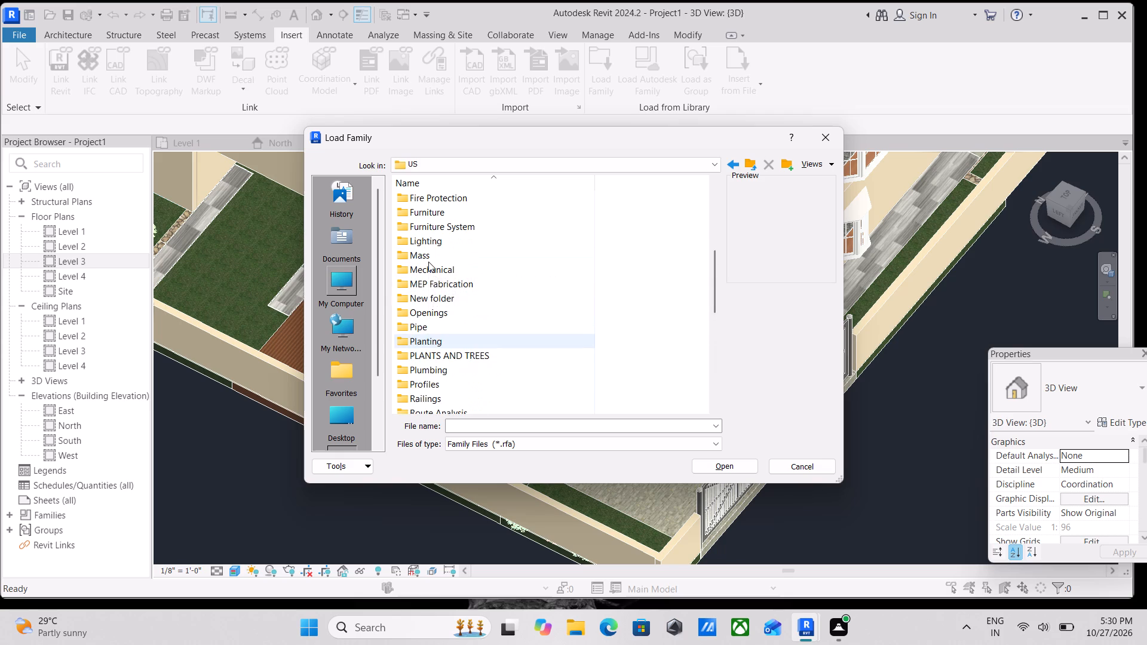
scroll(428, 260, "down", 3)
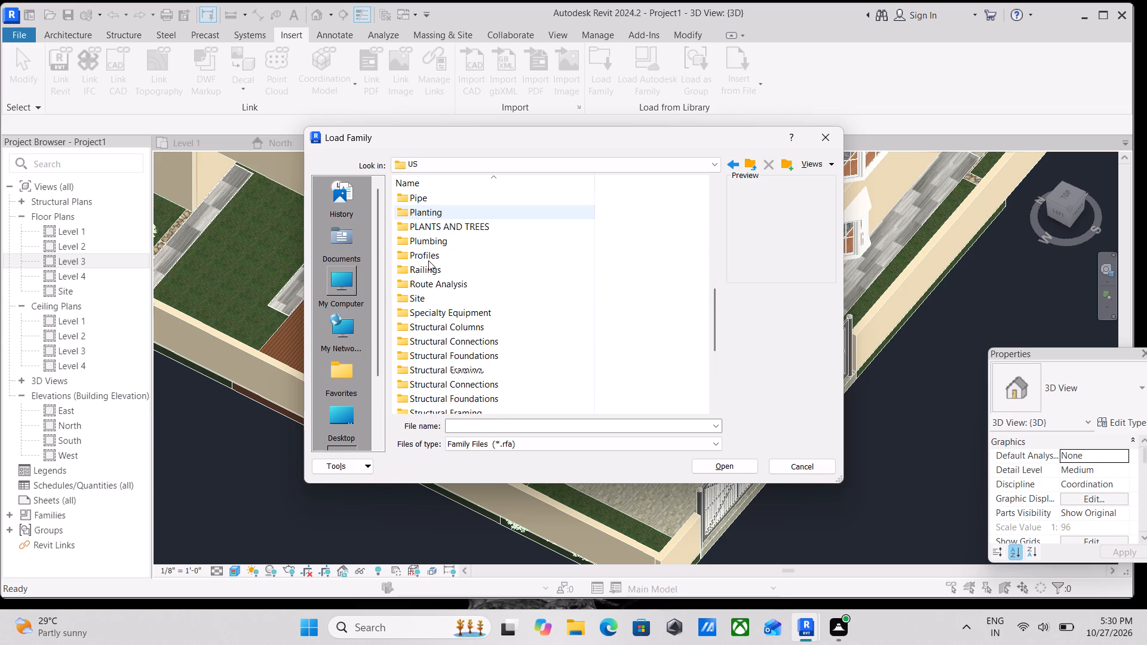
scroll(429, 260, "down", 7)
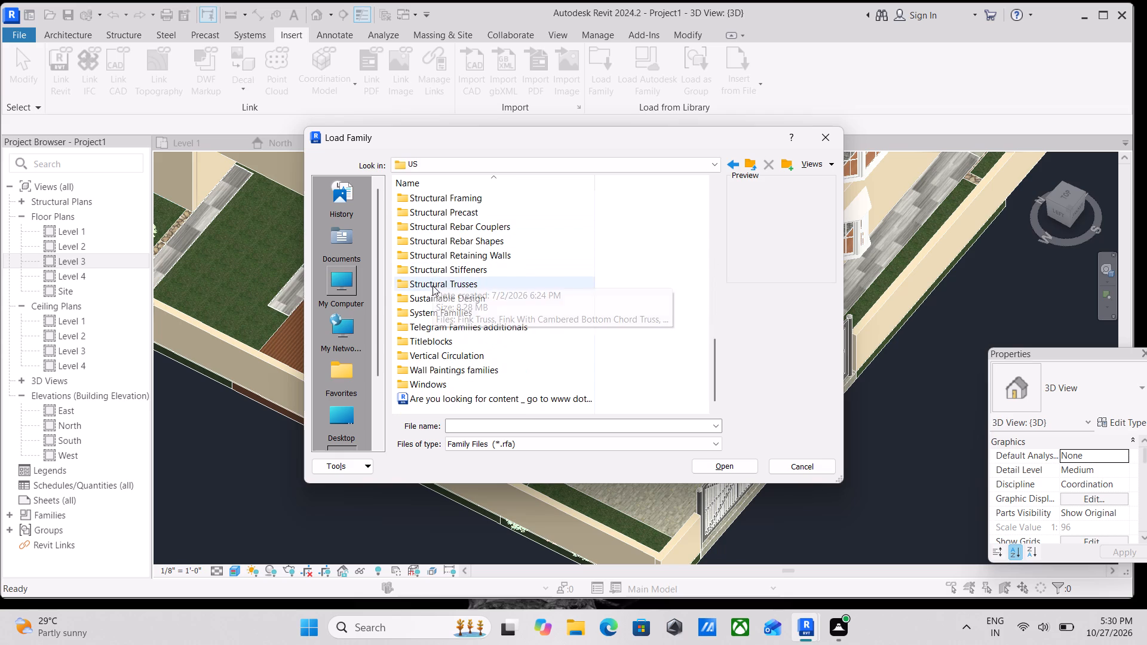
scroll(433, 285, "down", 1)
scroll(435, 311, "up", 7)
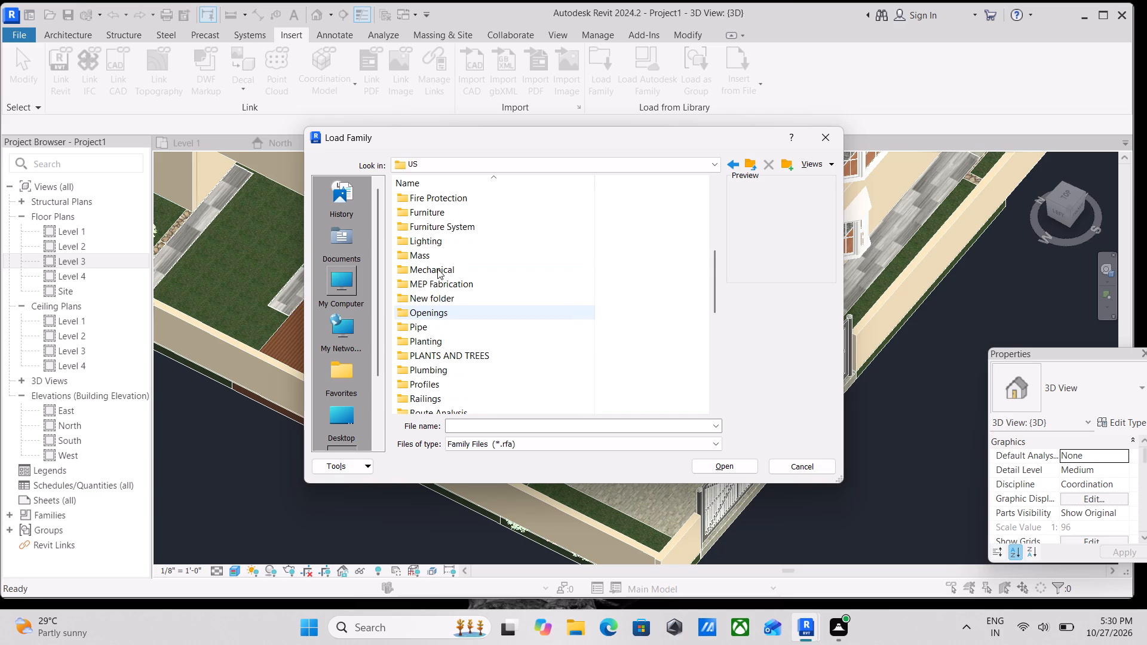
scroll(437, 269, "up", 2)
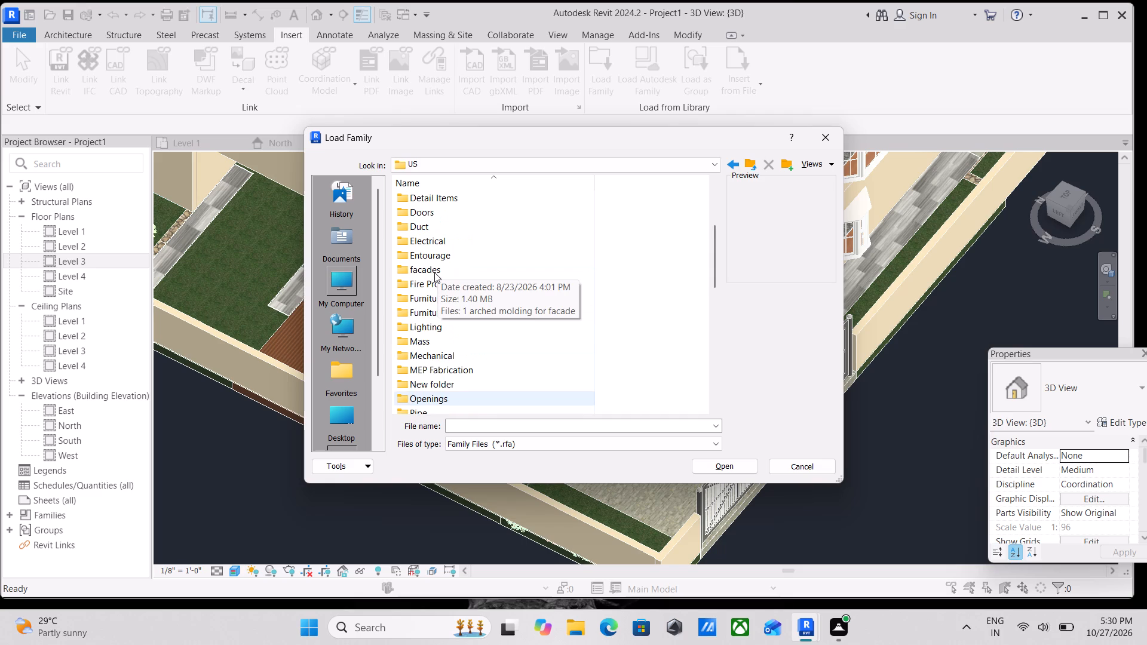
scroll(388, 311, "down", 3)
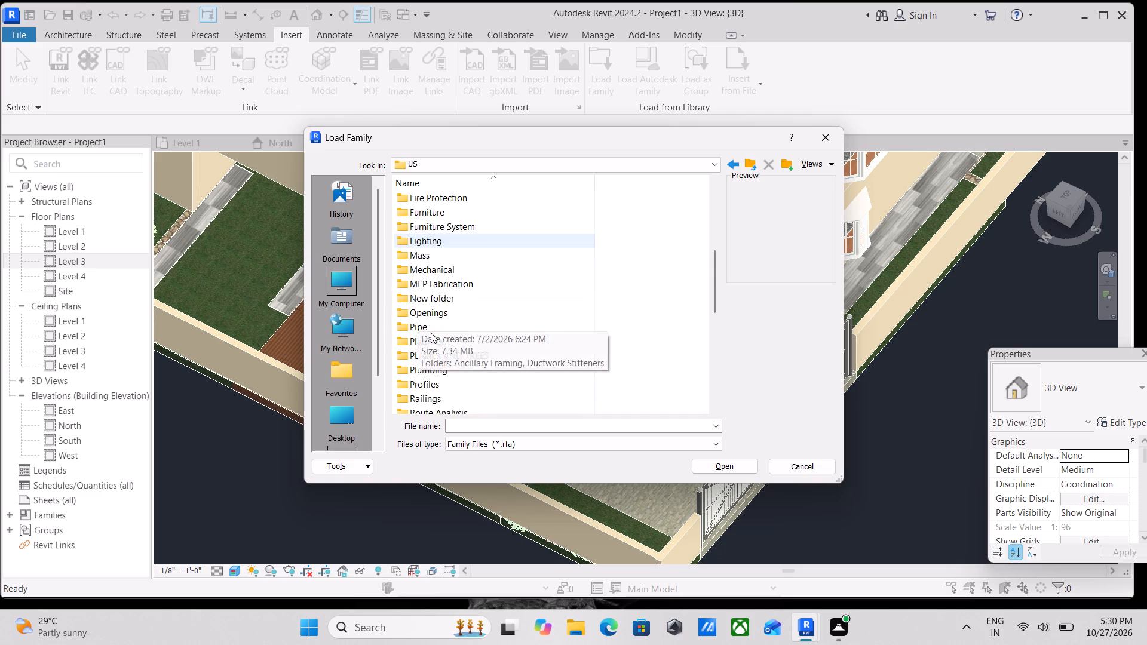
scroll(431, 333, "down", 4)
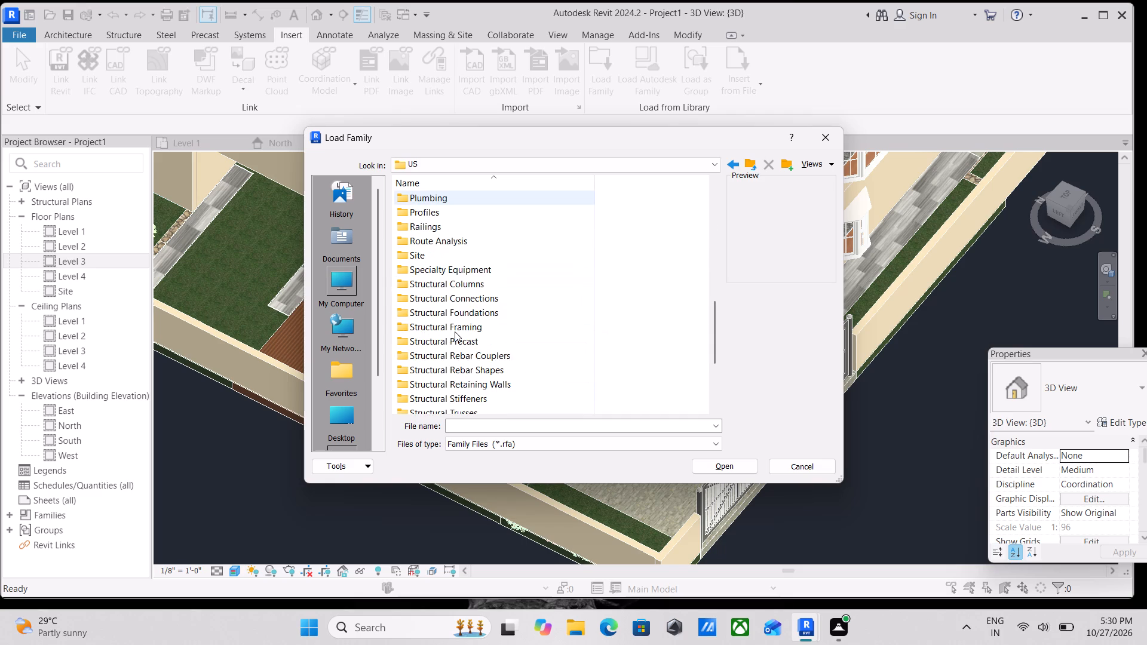
Open the Site library's Parking folder and preview its families, from Curb - ADA - 2D and the direction arrows to Shopping Cart Return.
double_click(433, 257)
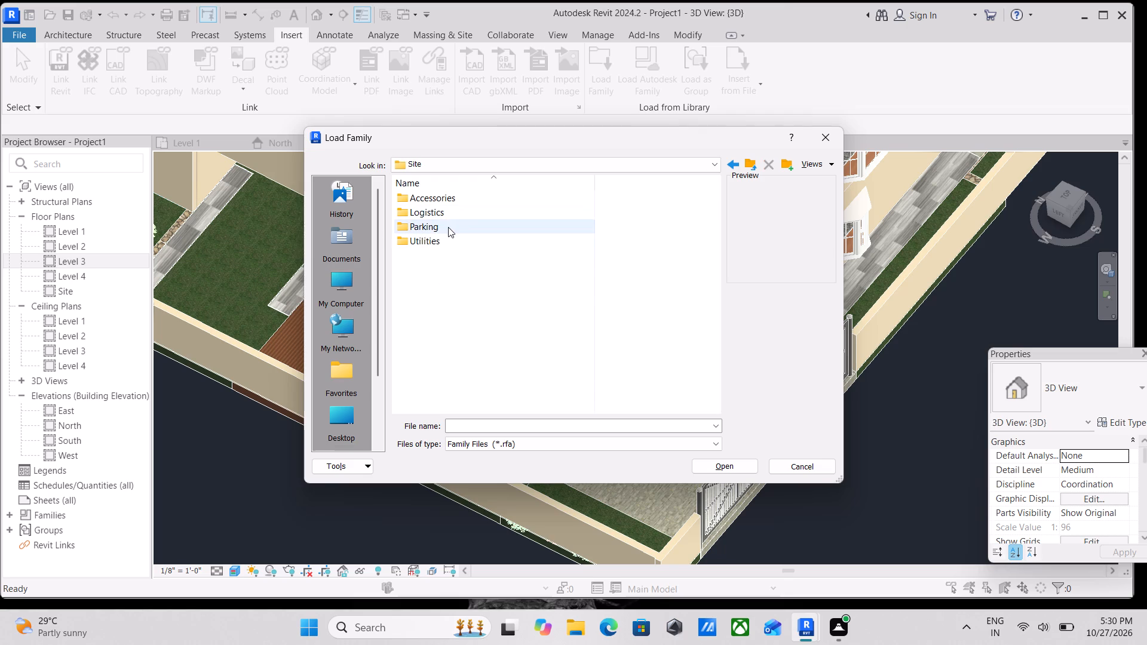
left_click(448, 226)
left_click(448, 226)
left_click(448, 226)
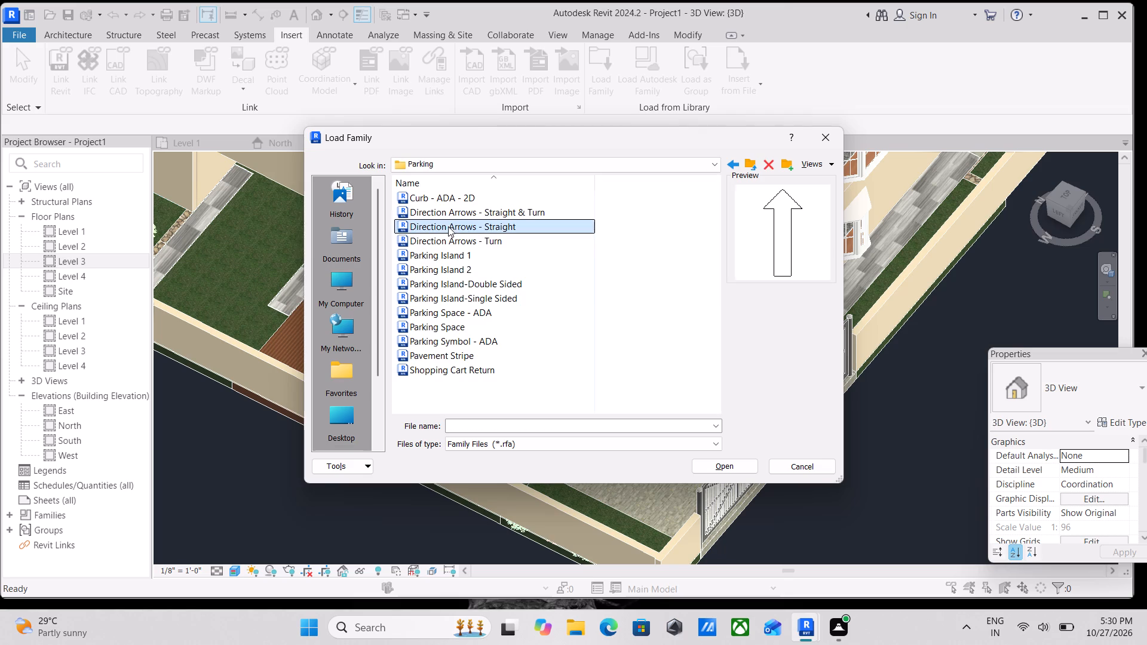
left_click(461, 257)
left_click(457, 296)
scroll(446, 324, "down", 3)
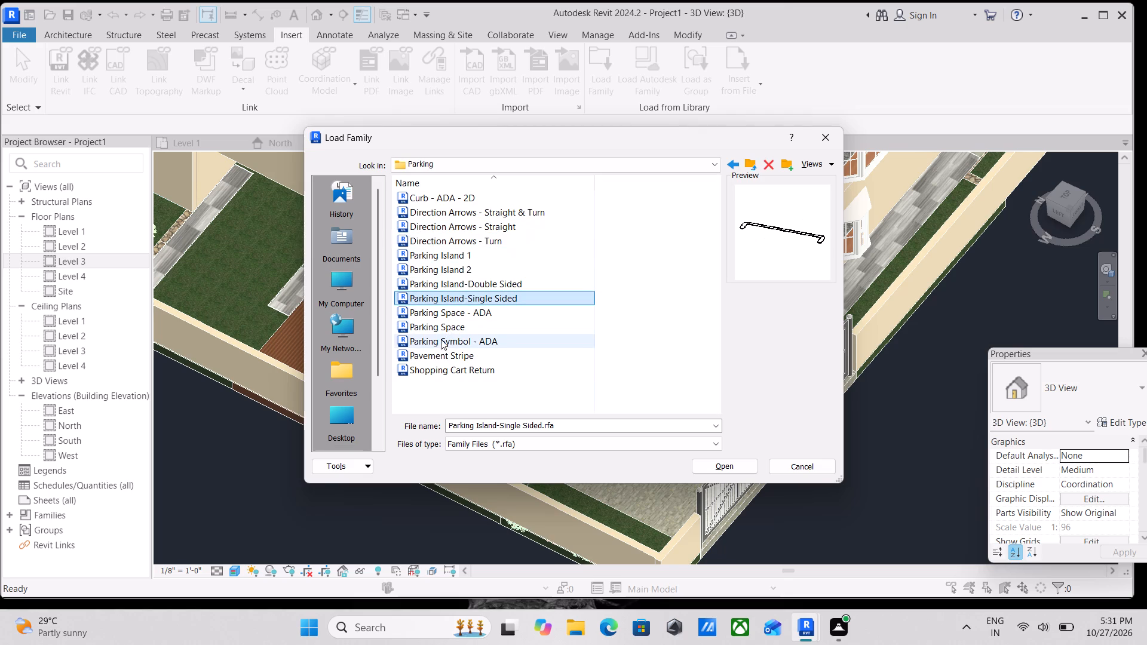
left_click(445, 374)
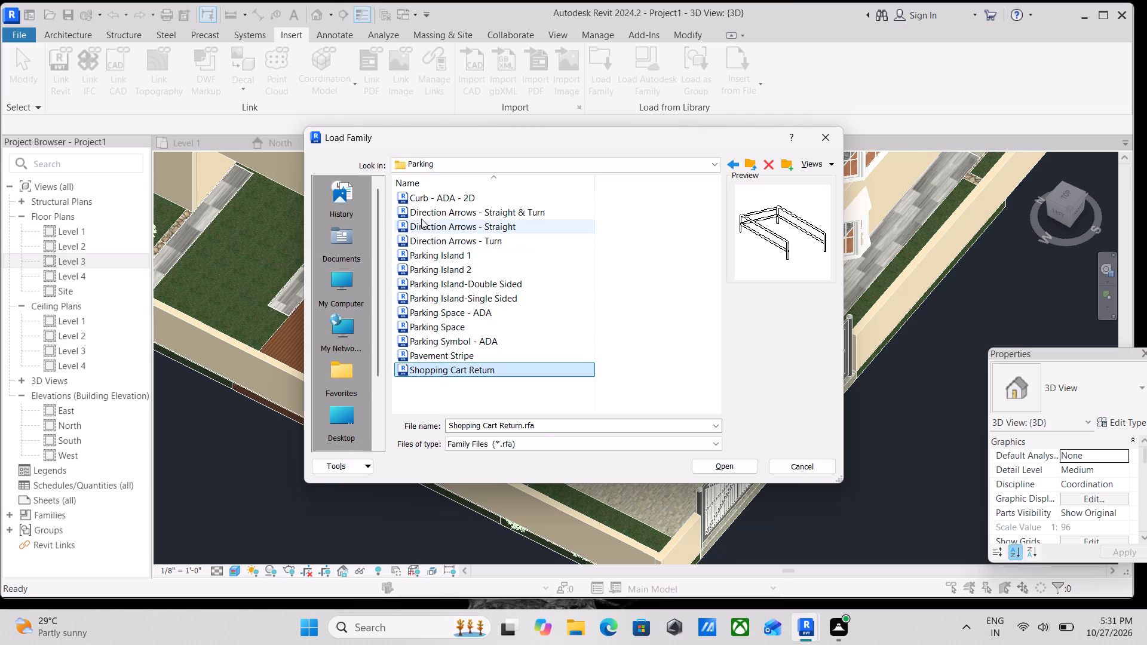
left_click(422, 195)
left_click(436, 210)
left_click(440, 224)
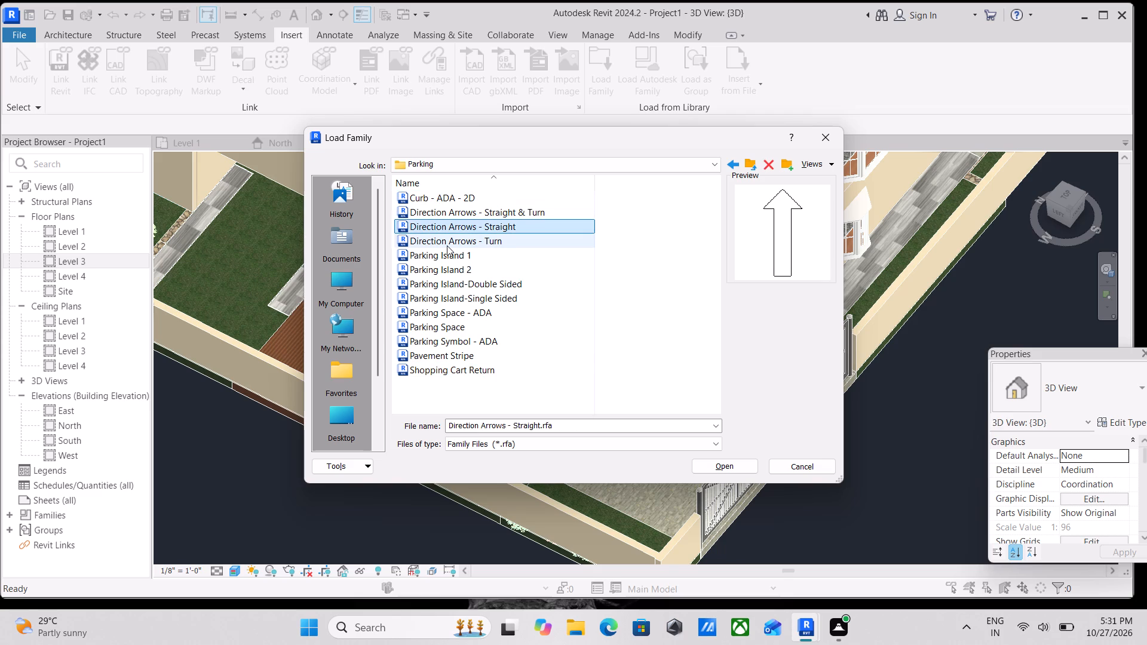
left_click(447, 245)
left_click(454, 271)
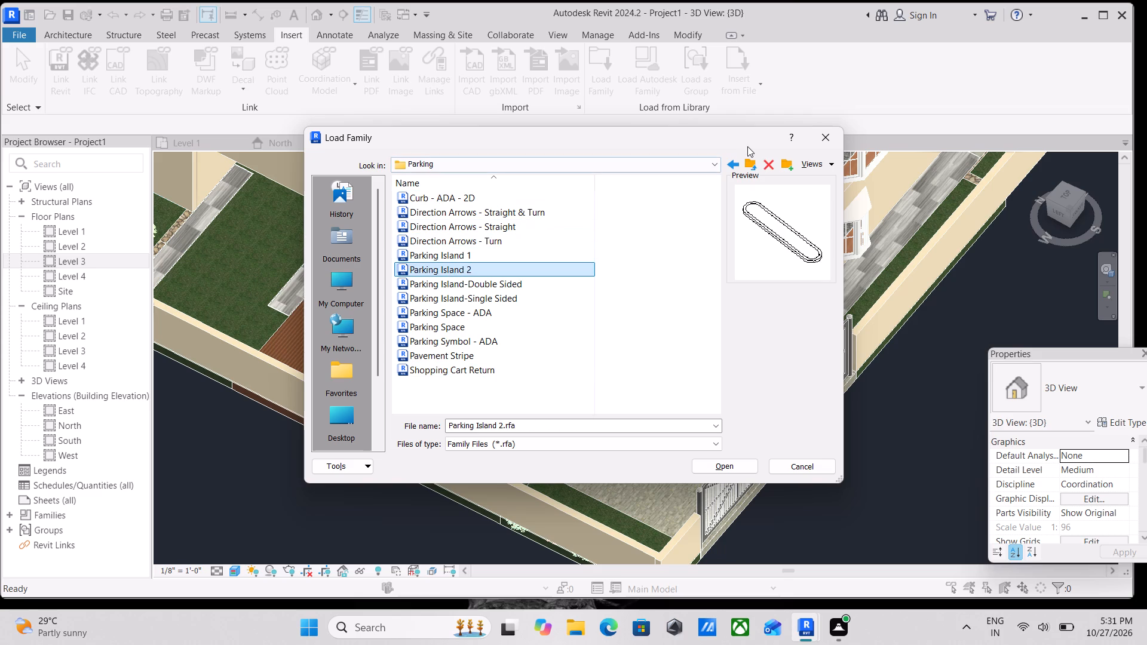
left_click(731, 159)
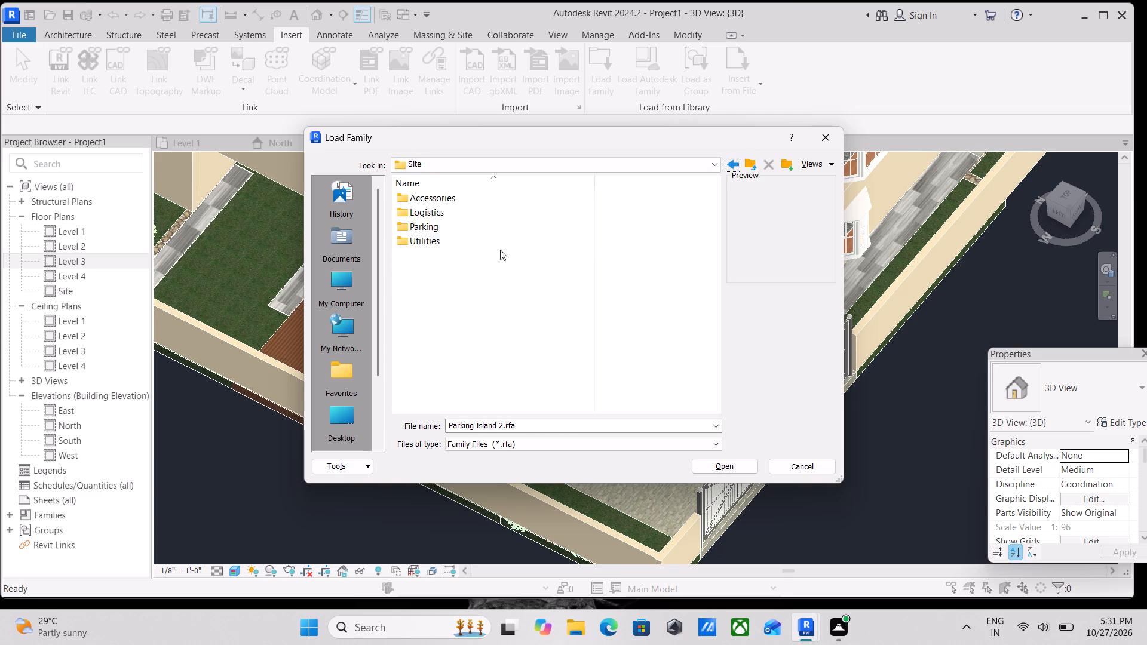
Reopen the Parking folder and preview further families, including Parking Space and Pavement Stripe.
double_click(424, 224)
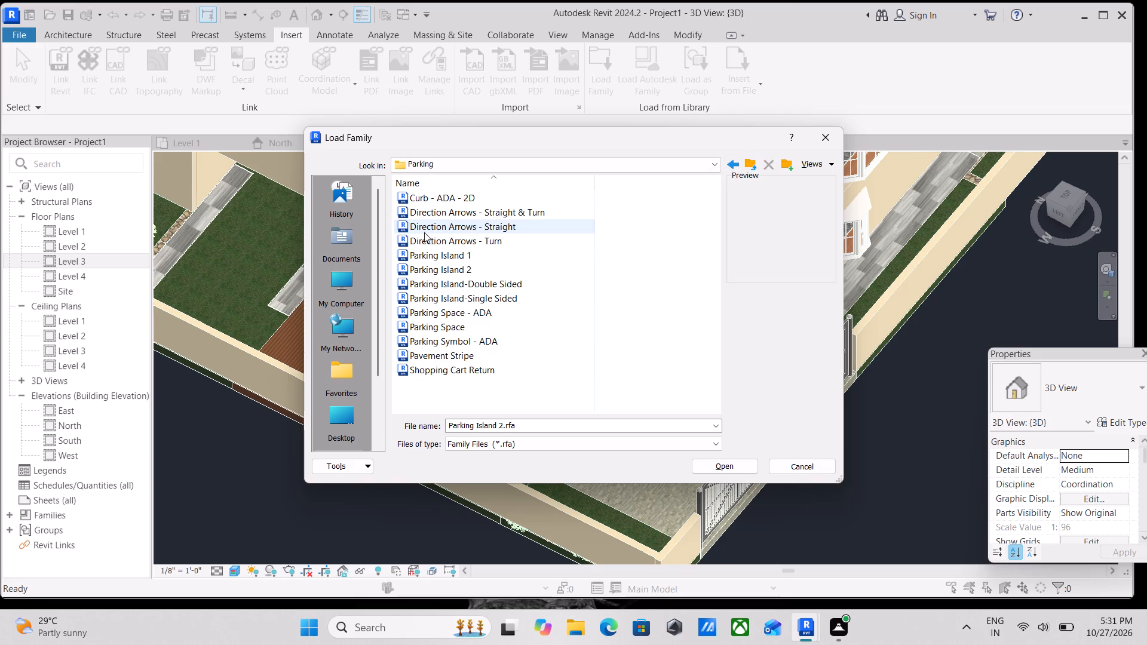
left_click(424, 232)
scroll(430, 257, "down", 2)
left_click(427, 275)
left_click(434, 324)
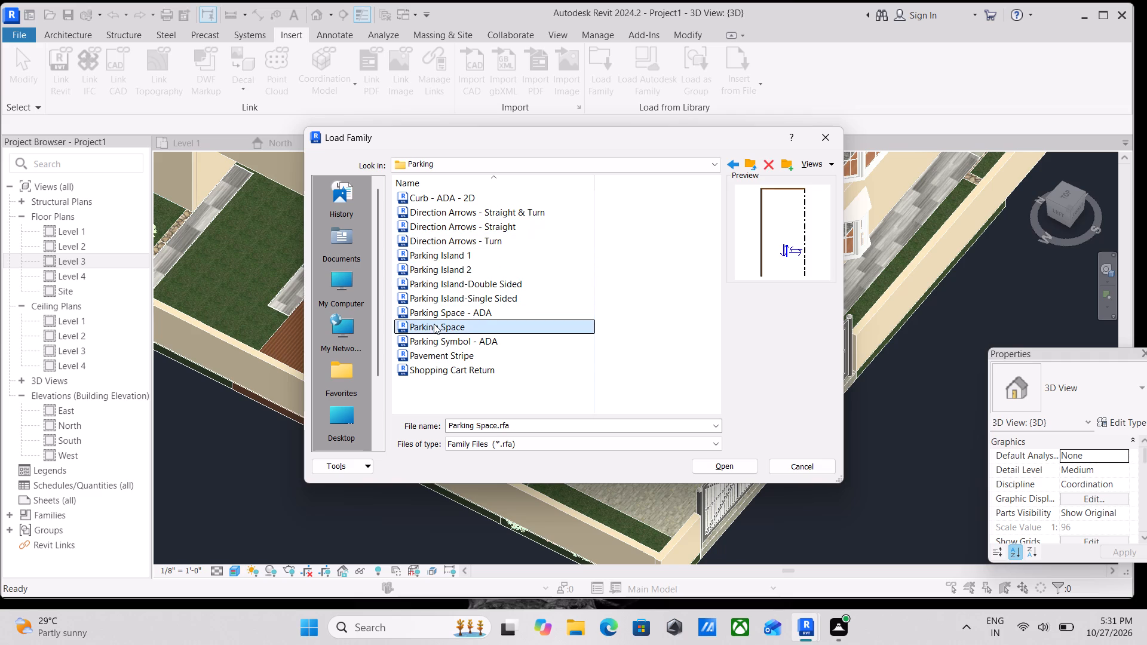
left_click(437, 356)
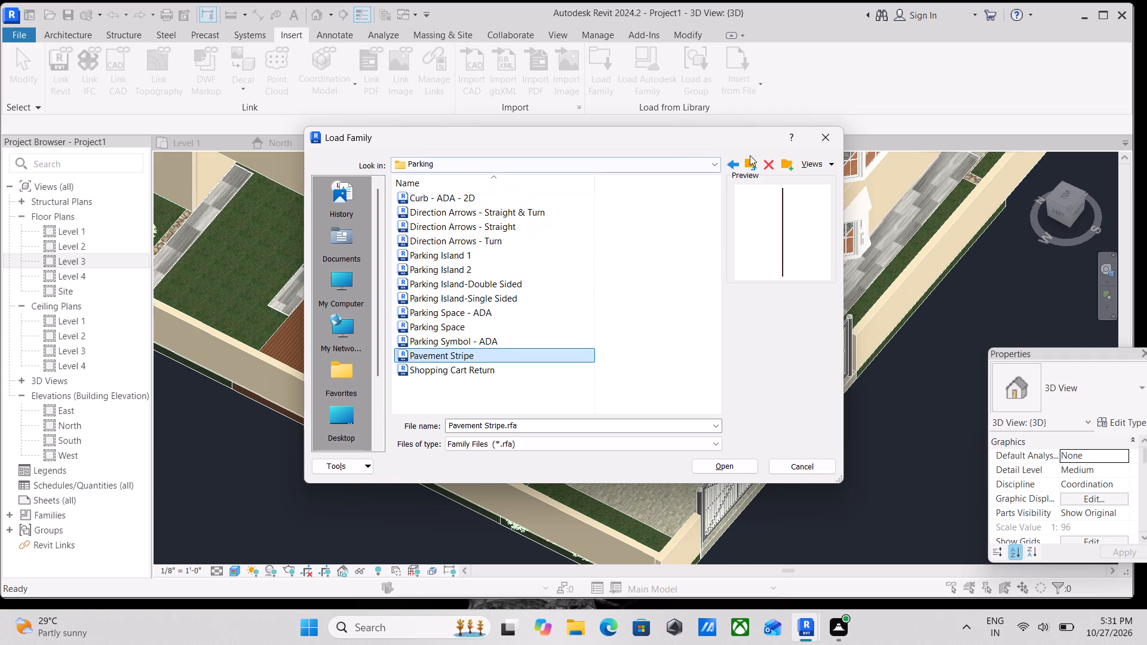
left_click(738, 164)
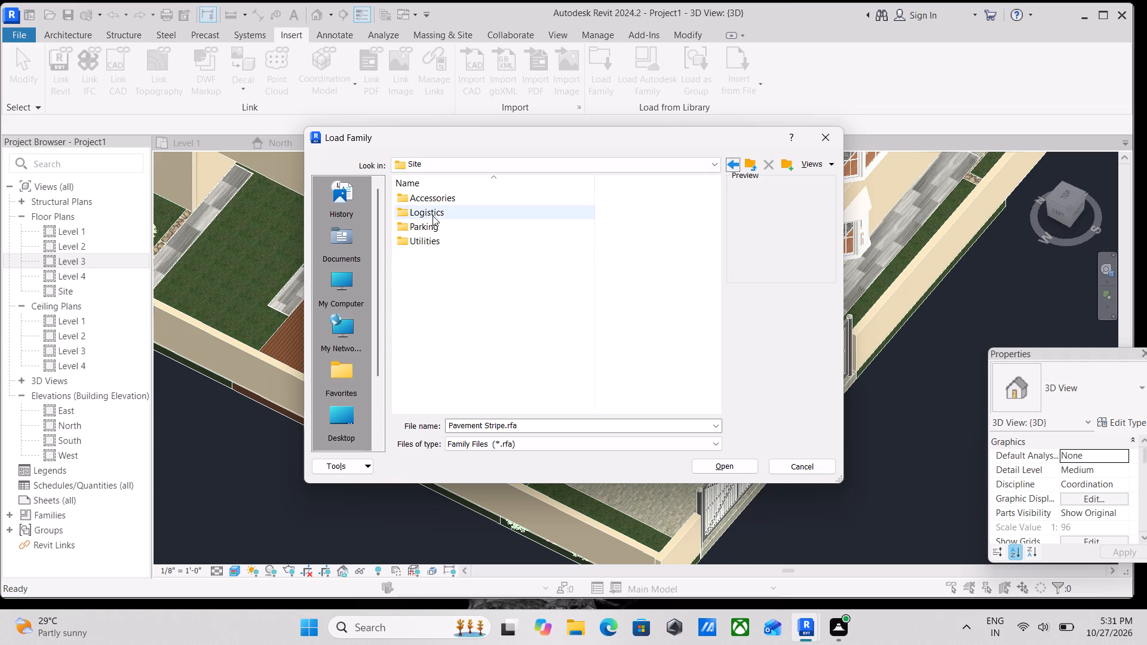
Preview the families in the Site library's Utilities folder, including Gas Connection, Utility Pole, Cable Connection, Catch Basin and DSL Connection.
double_click(446, 239)
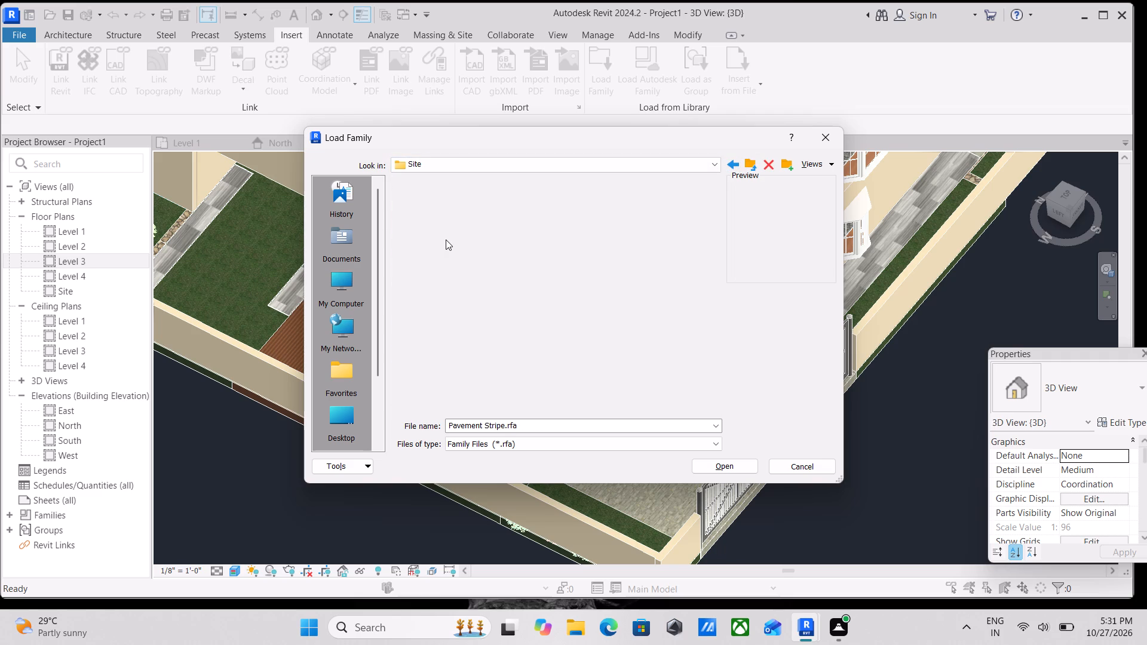
scroll(446, 239, "down", 2)
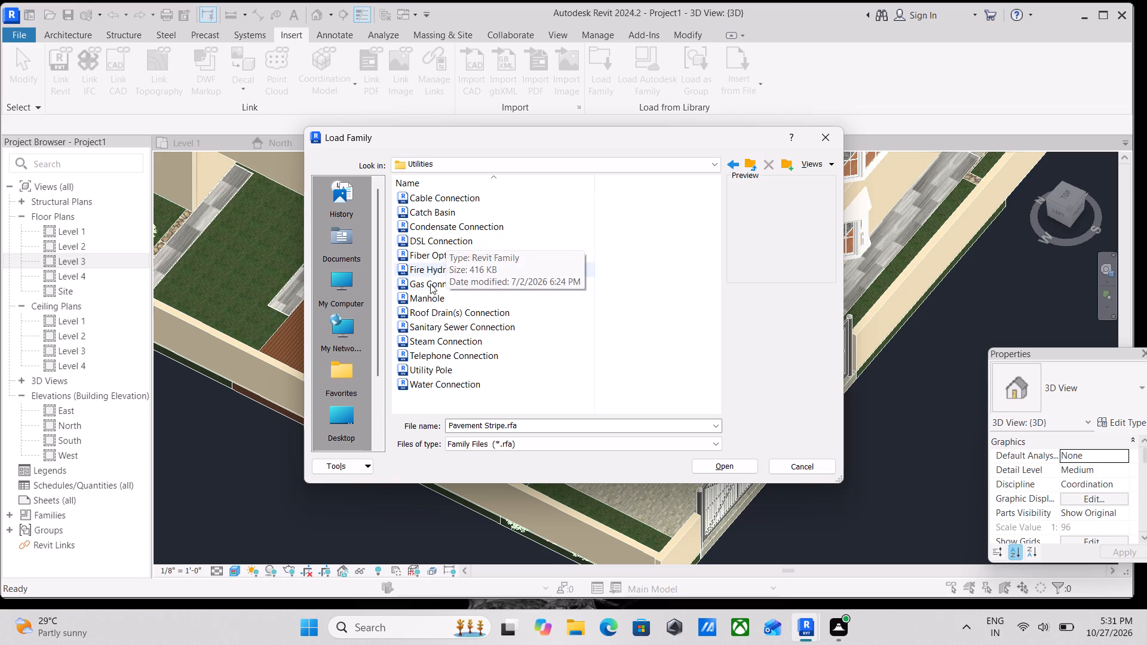
left_click(430, 278)
left_click(442, 330)
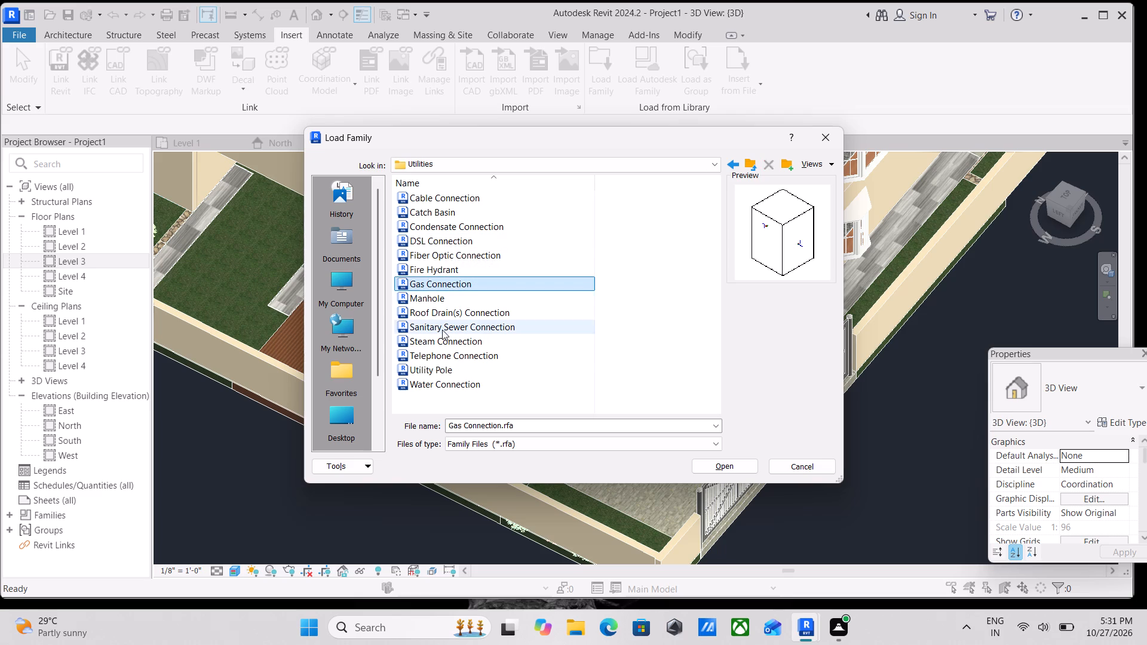
left_click(466, 359)
left_click(460, 374)
left_click(463, 383)
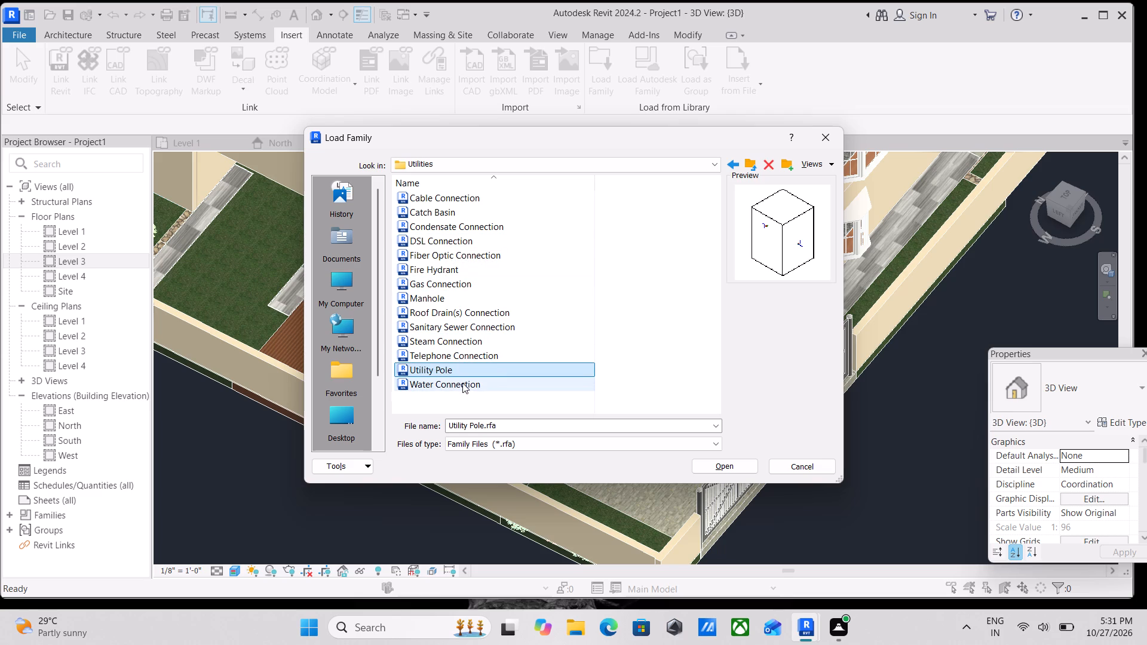
left_click(477, 198)
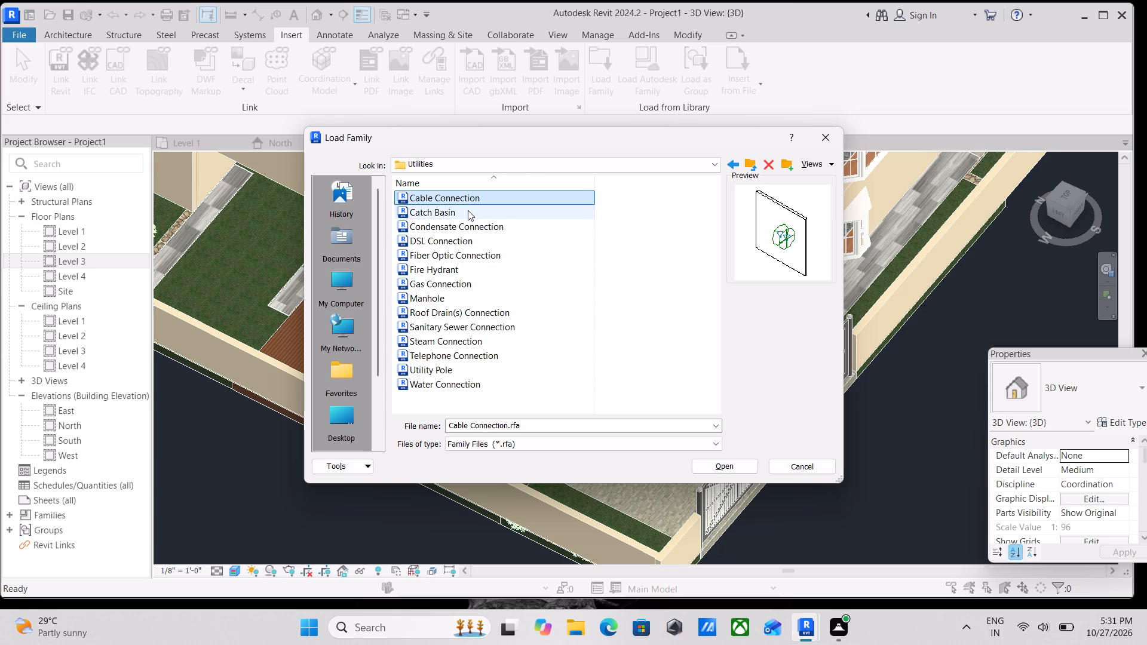
left_click(468, 210)
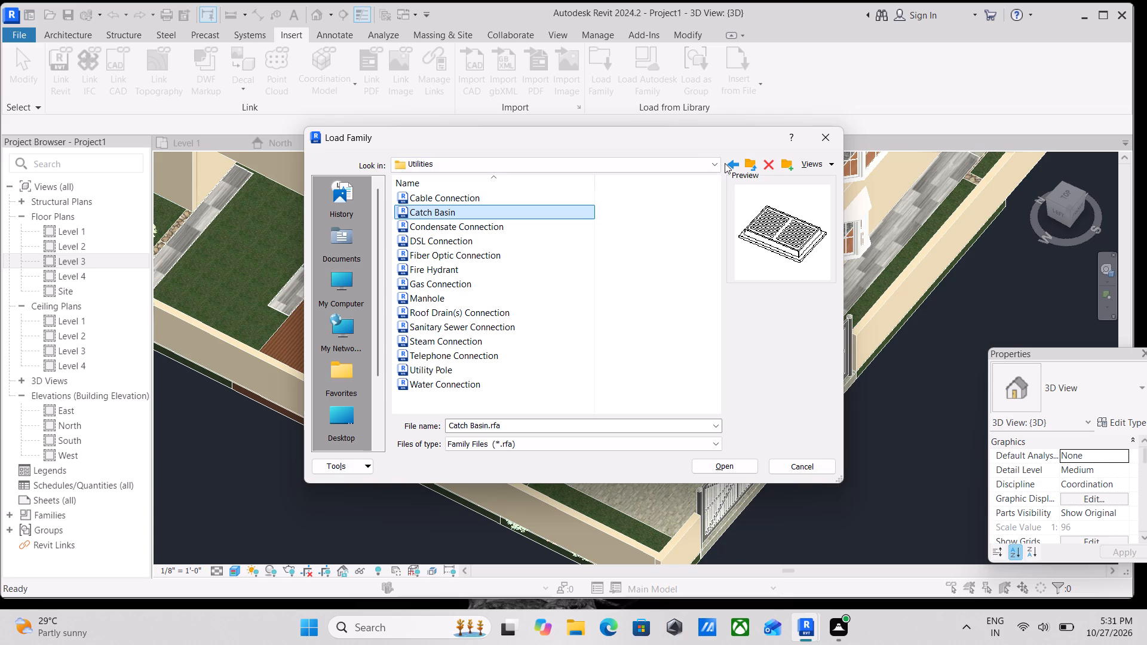
left_click(729, 162)
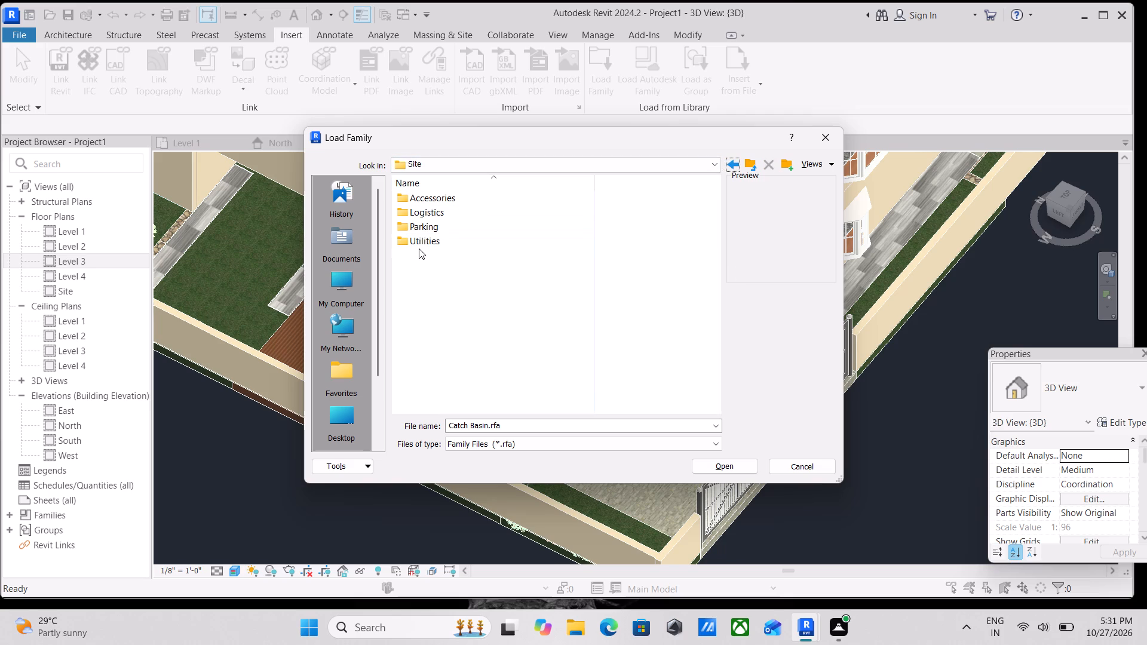
double_click(424, 241)
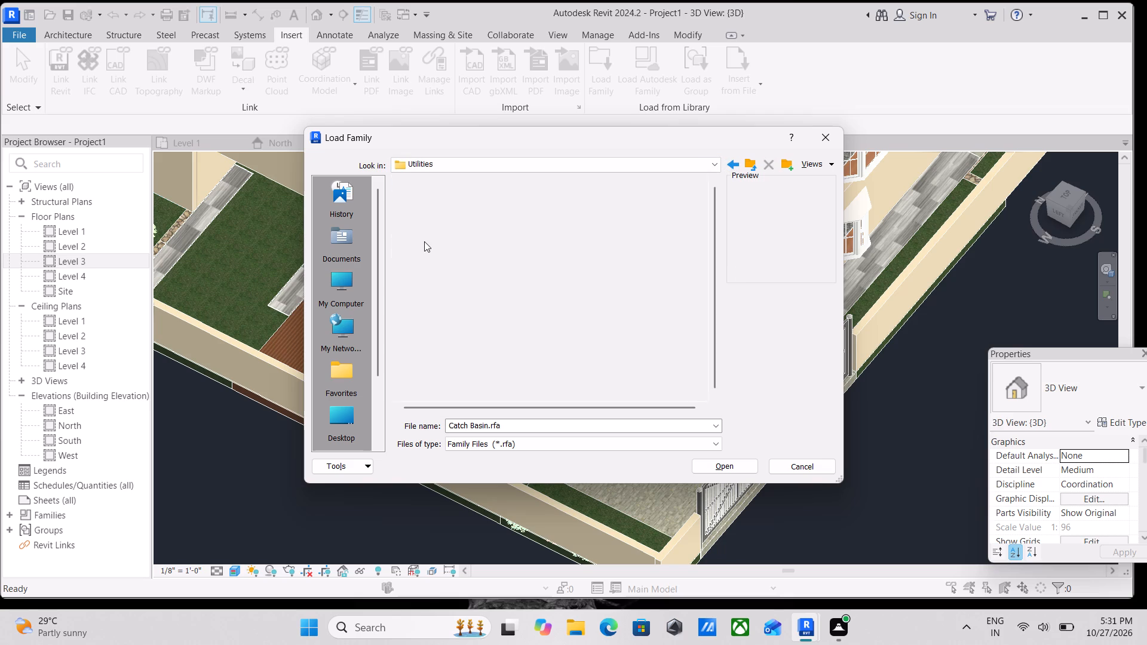
left_click(424, 241)
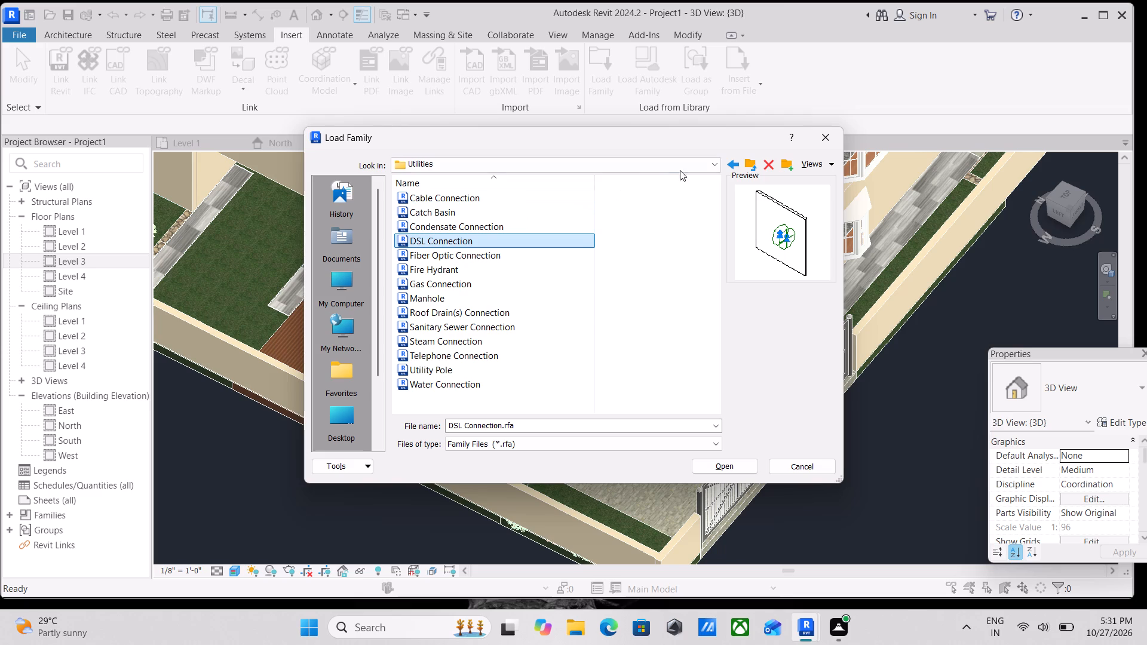
left_click(727, 162)
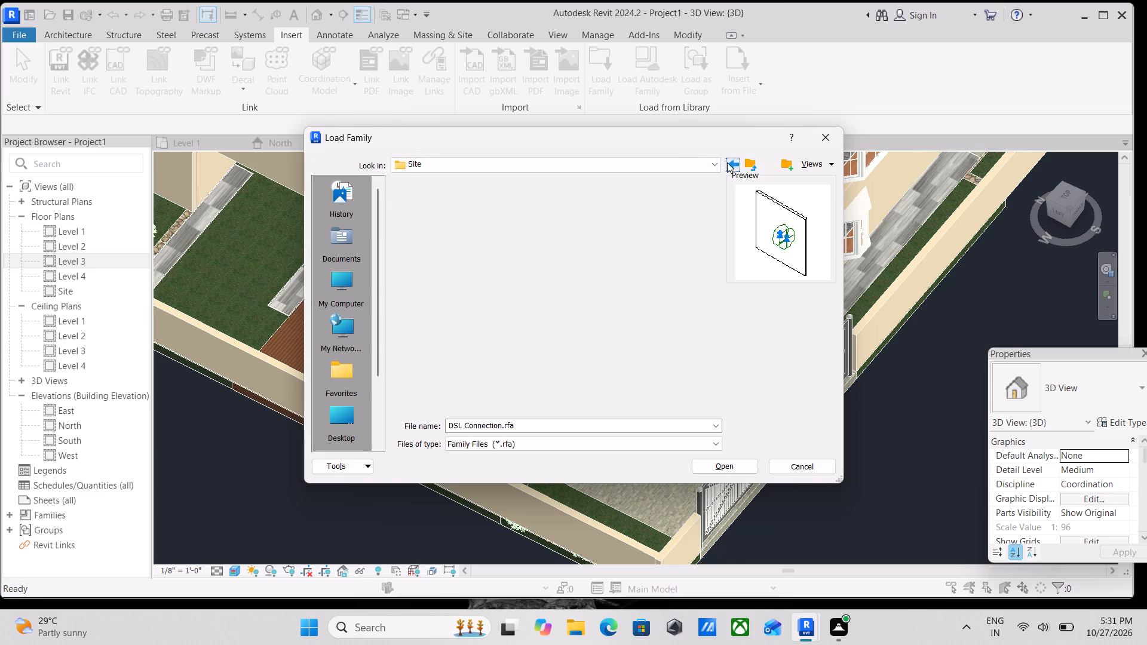
Return to the US library folder and look through its category folders for another family category.
left_click(727, 162)
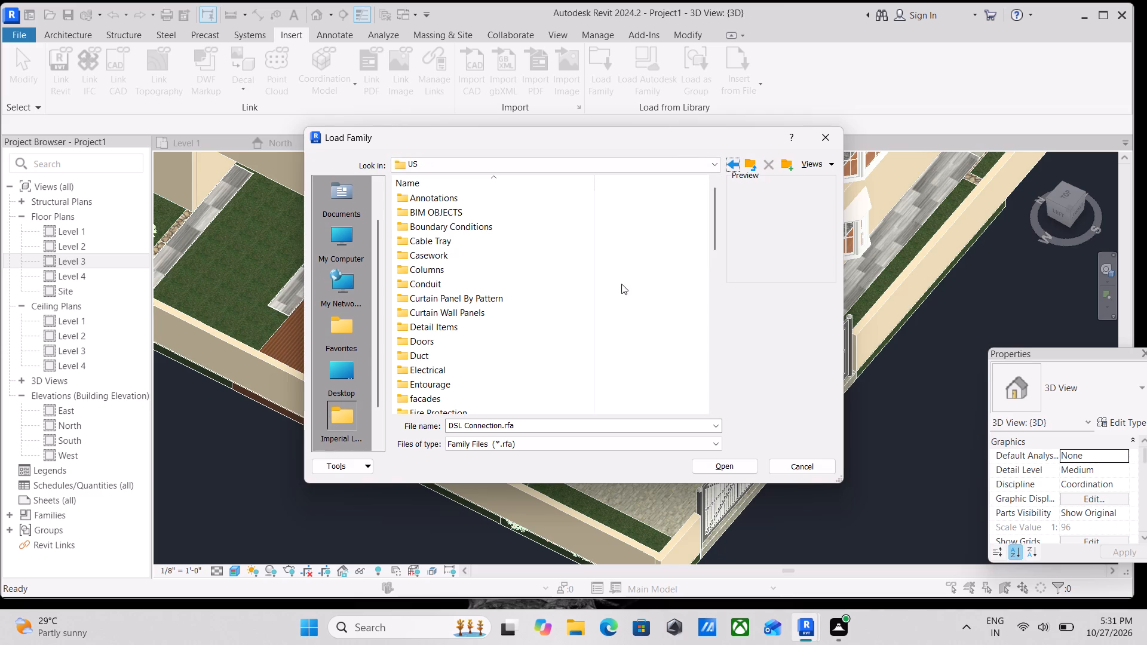
scroll(394, 383, "down", 5)
scroll(436, 354, "down", 1)
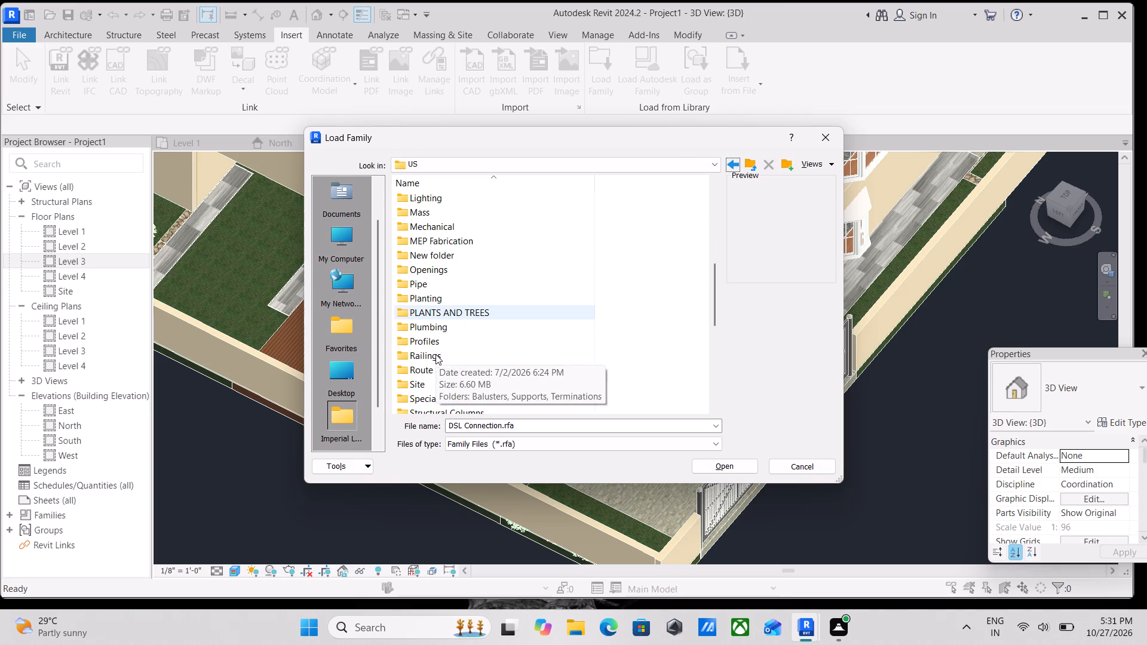
scroll(436, 351, "down", 8)
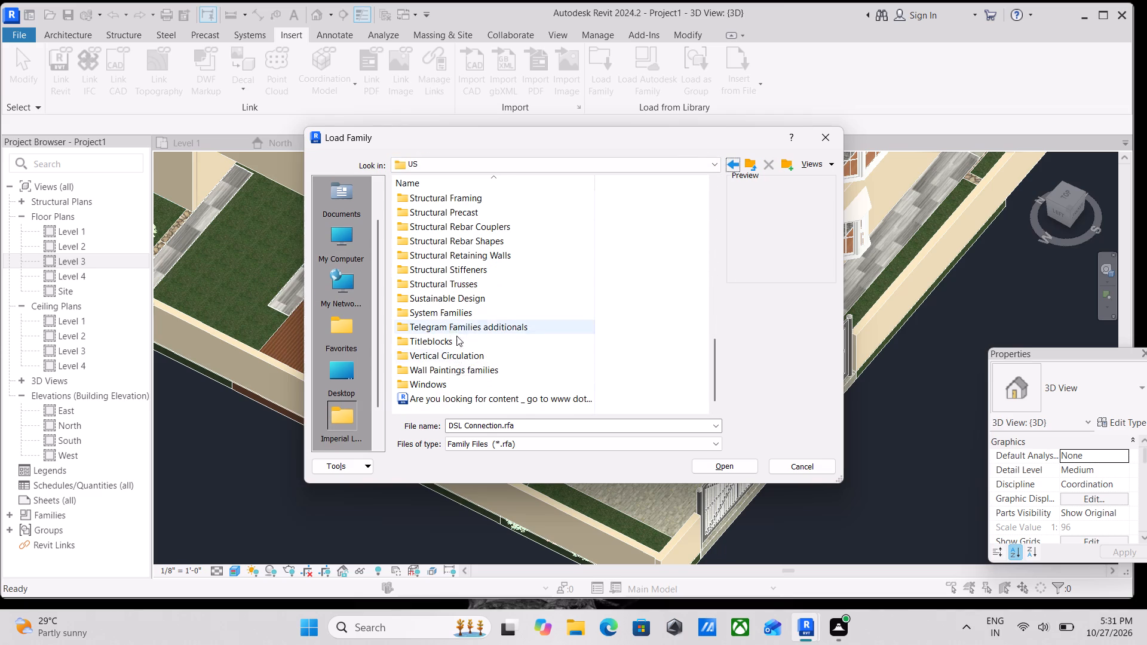
scroll(443, 296, "up", 1)
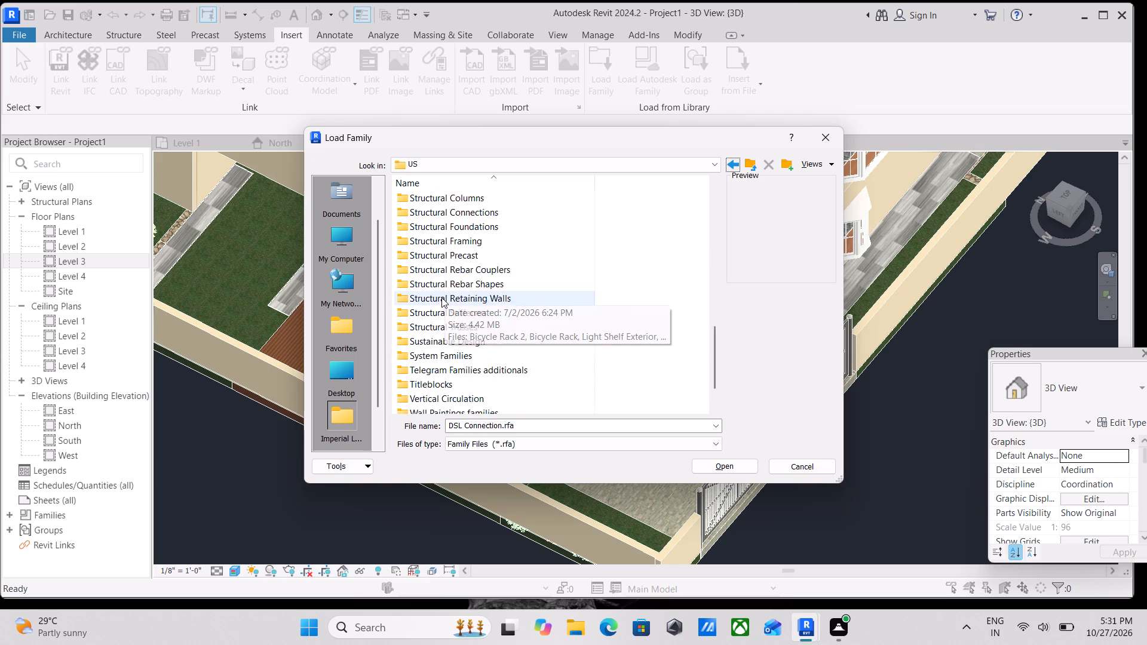
scroll(441, 297, "up", 4)
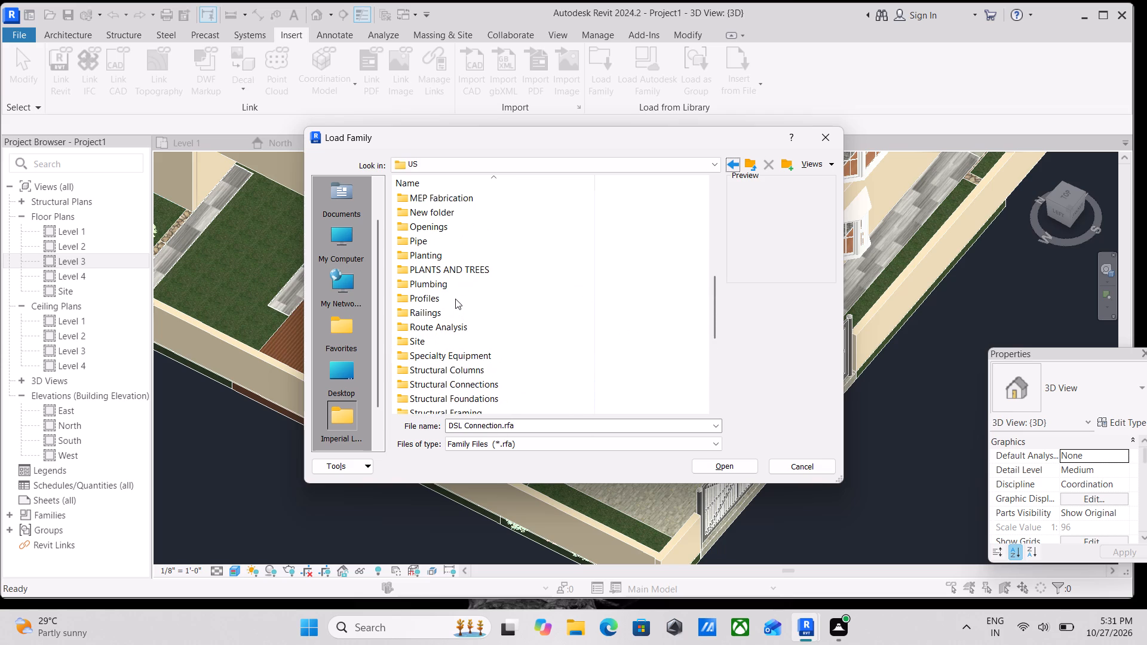
scroll(438, 268, "up", 1)
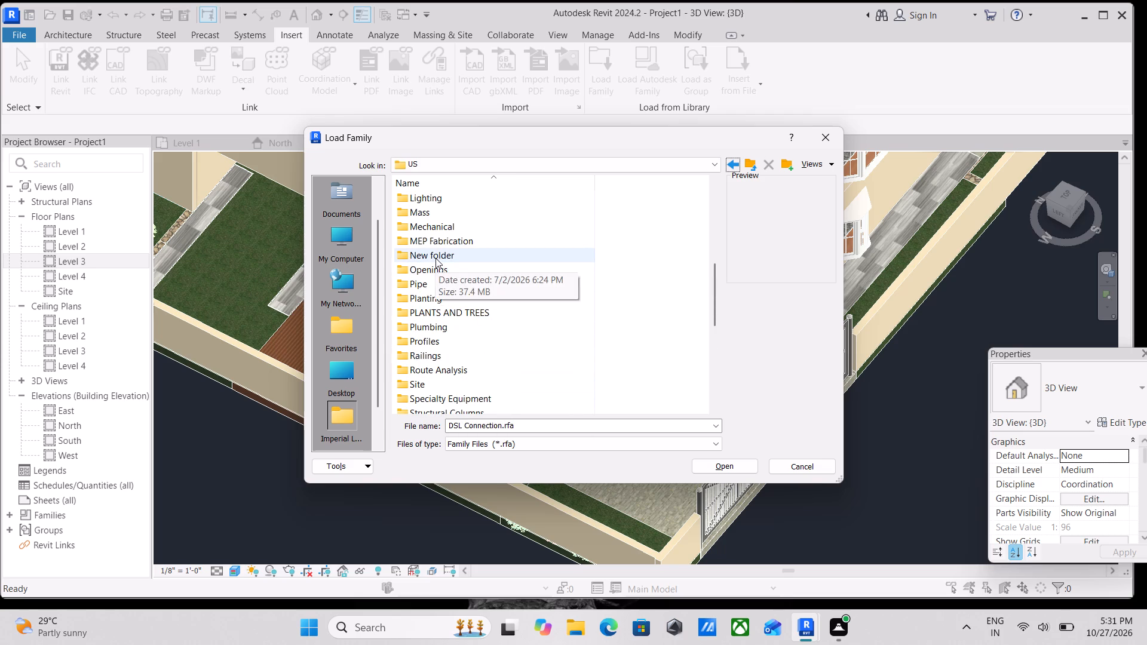
scroll(441, 238, "up", 3)
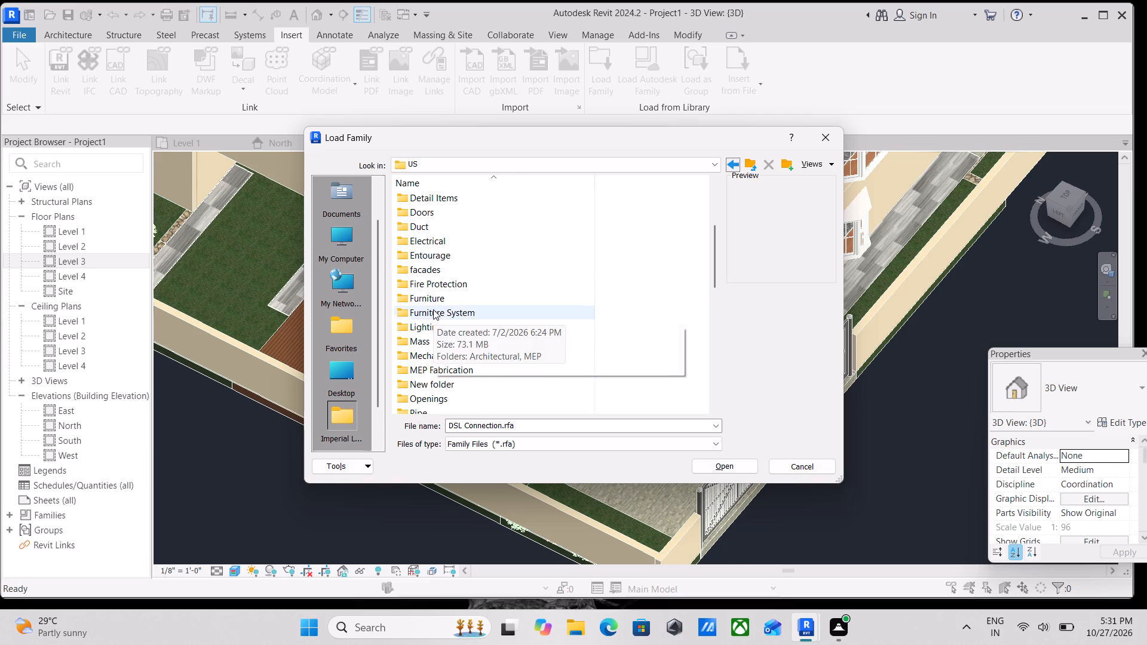
scroll(433, 309, "down", 1)
scroll(418, 284, "up", 1)
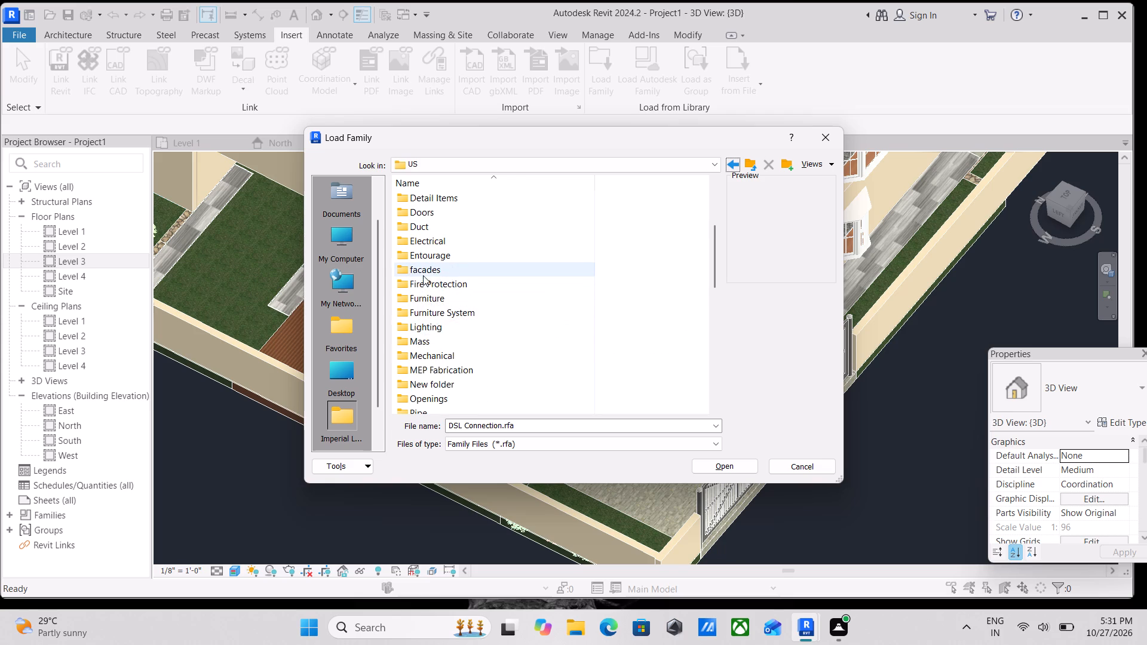
Open the Entourage folder and preview its families, including RPC Female, RPC Chair, RPC Picture Frame, RPC Beetle, Semi Truck and Van.
double_click(436, 257)
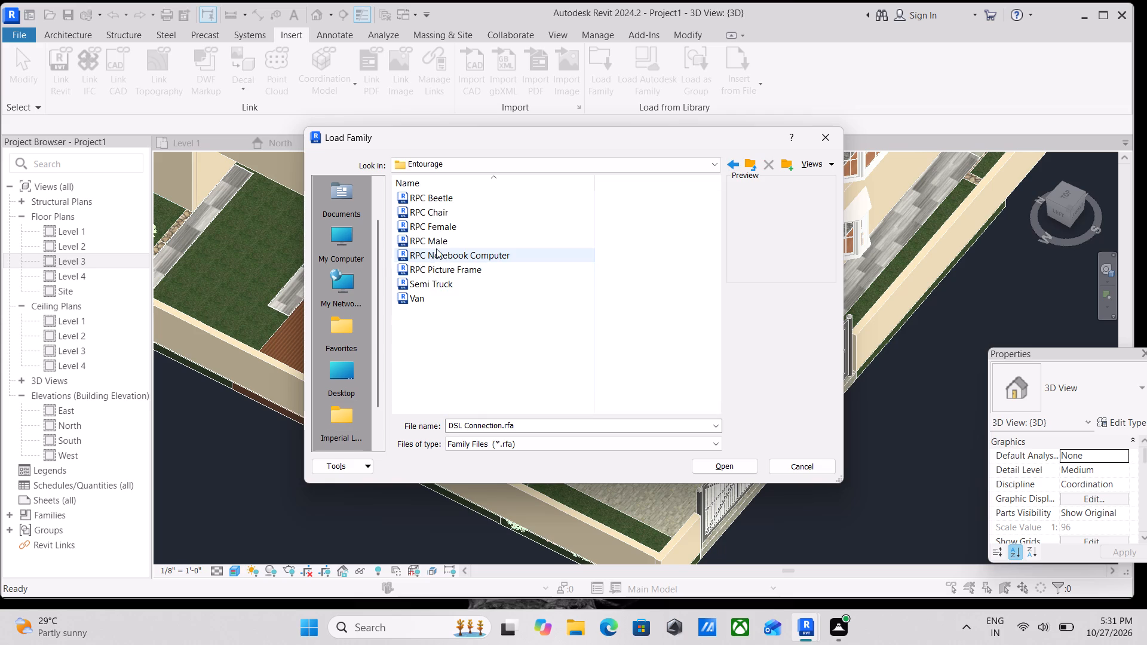
left_click(431, 228)
left_click(431, 214)
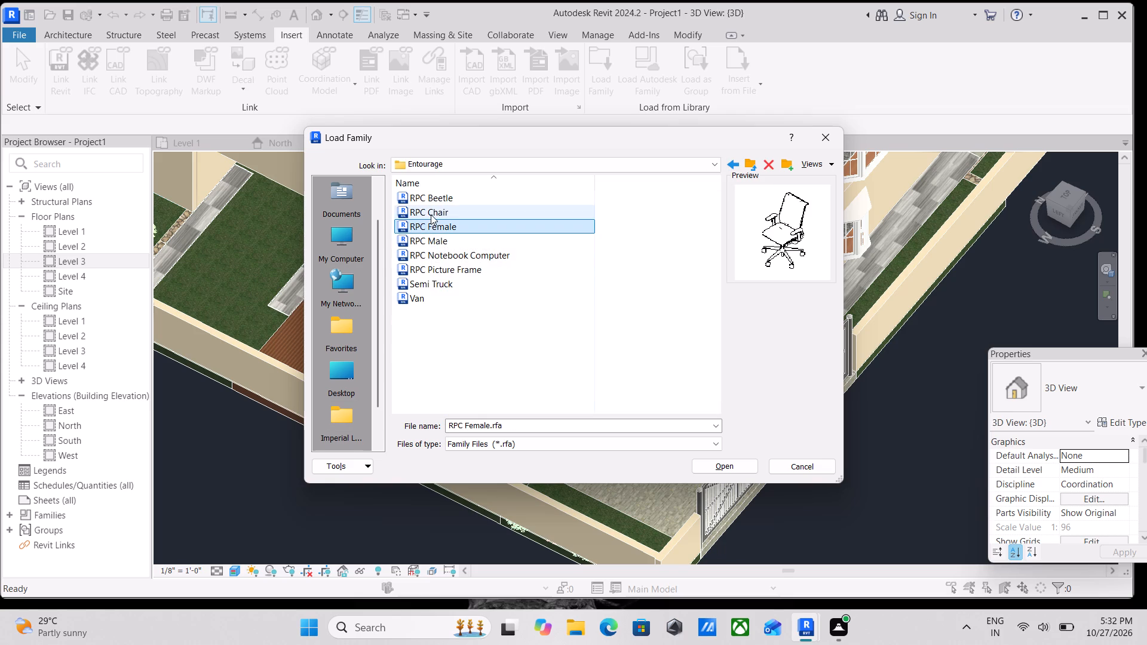
left_click(425, 277)
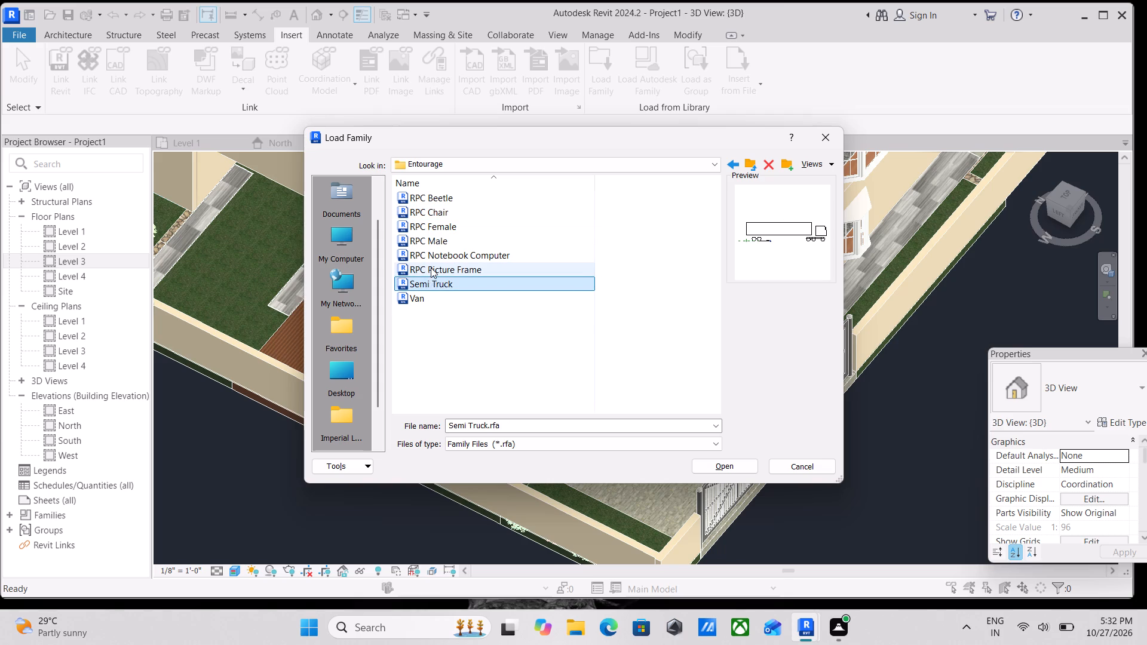
left_click(431, 268)
left_click(415, 291)
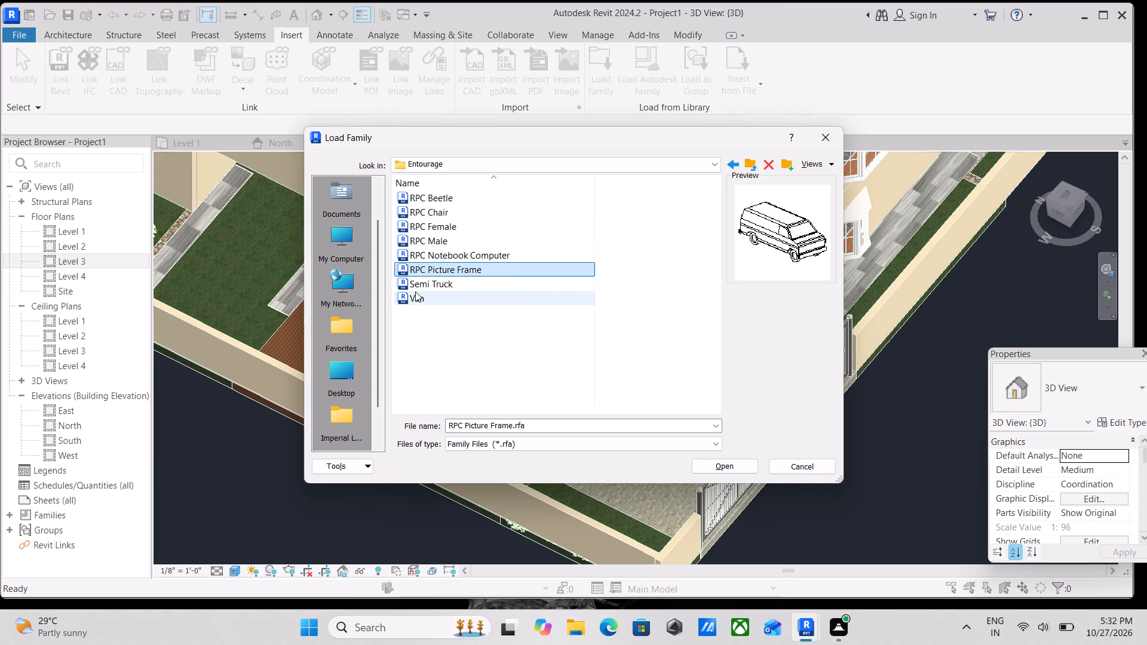
left_click(415, 286)
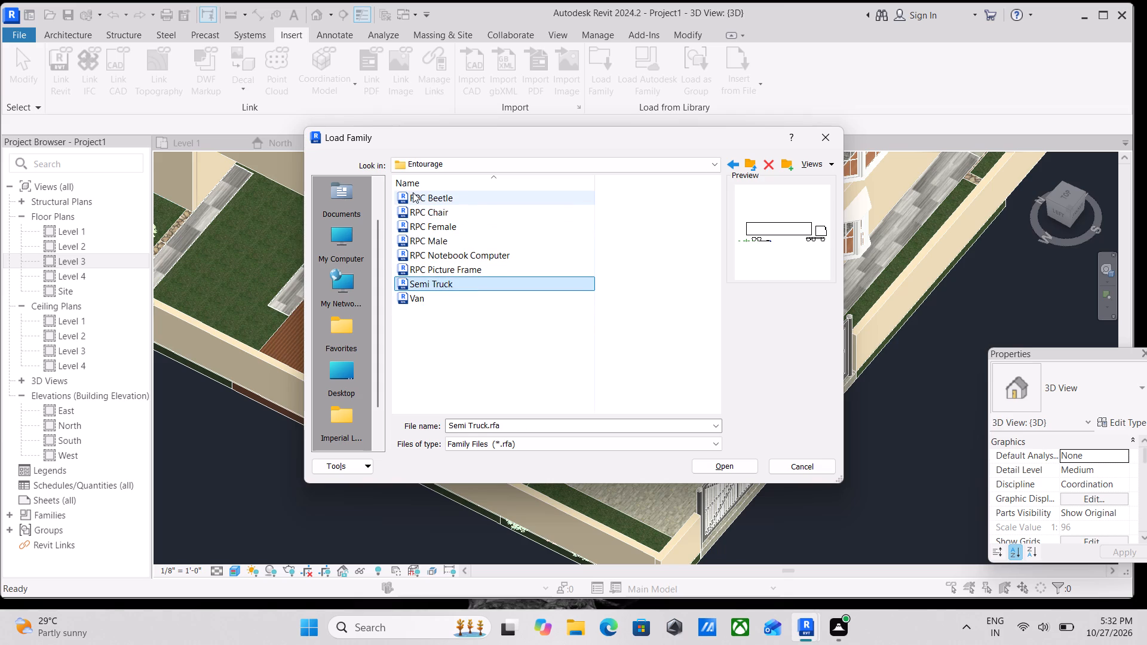
left_click(416, 196)
left_click(419, 217)
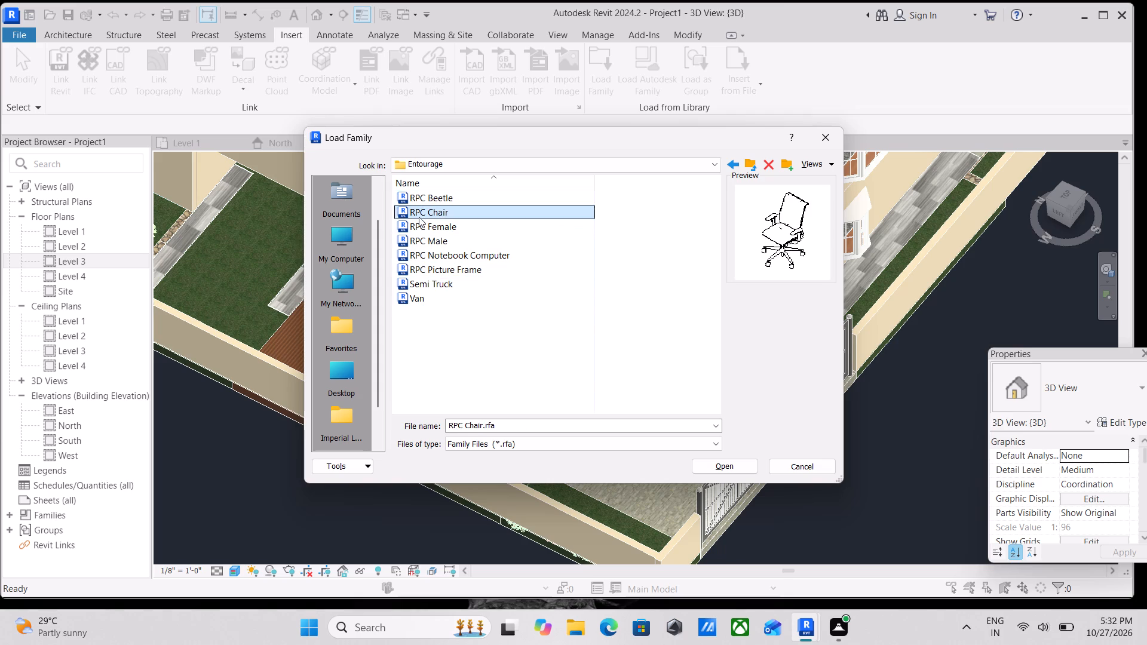
Switch the family browser to the SHUBHAM CITY folder in Documents and open its cars folder.
left_click(737, 162)
left_click(737, 162)
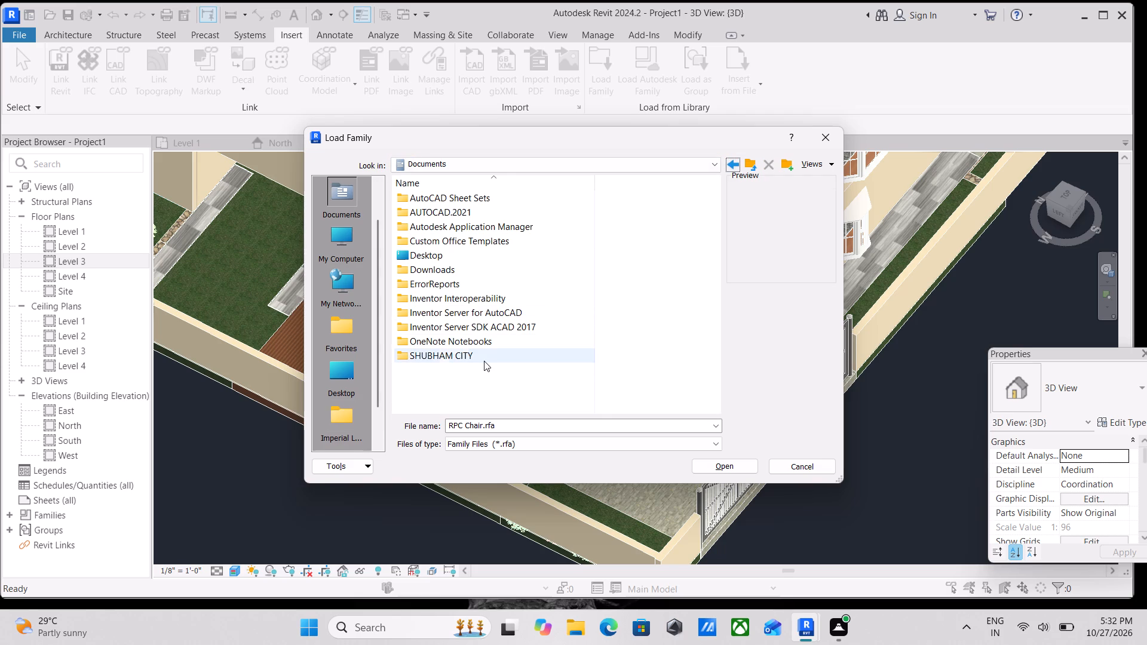
double_click(482, 358)
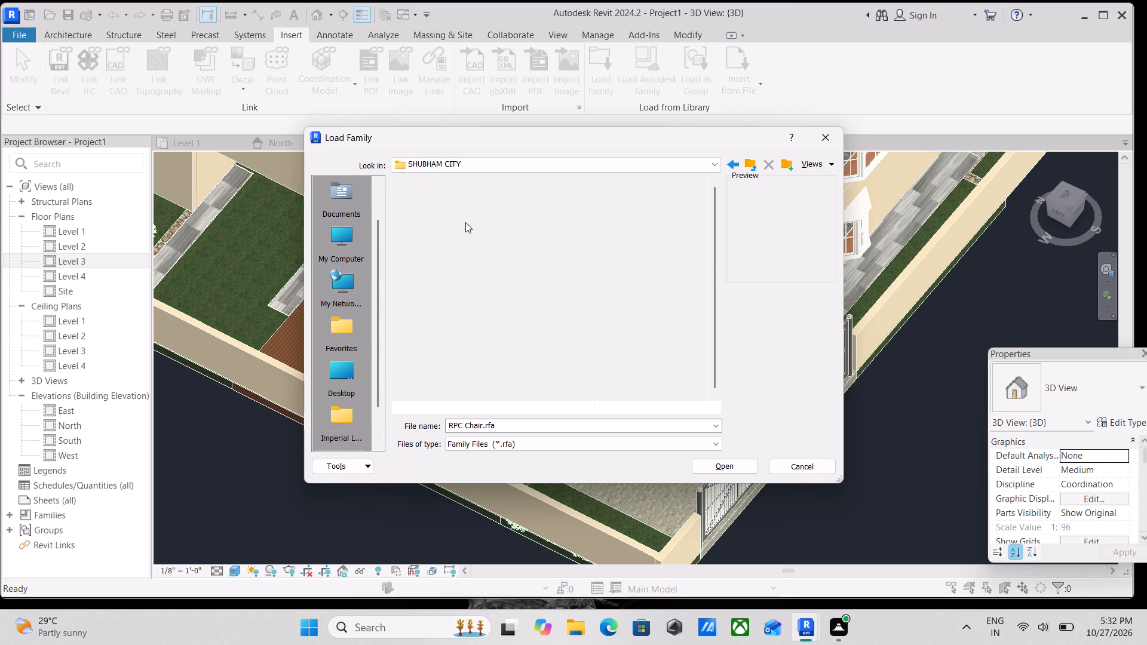
left_click(467, 205)
triple_click(465, 201)
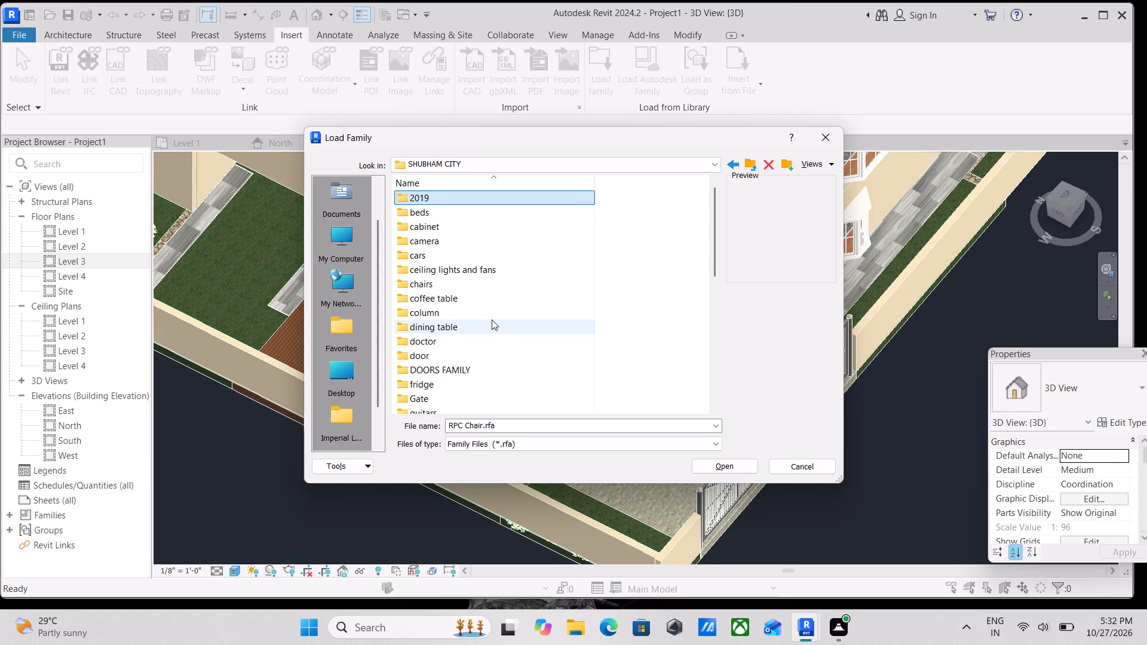
scroll(479, 331, "down", 5)
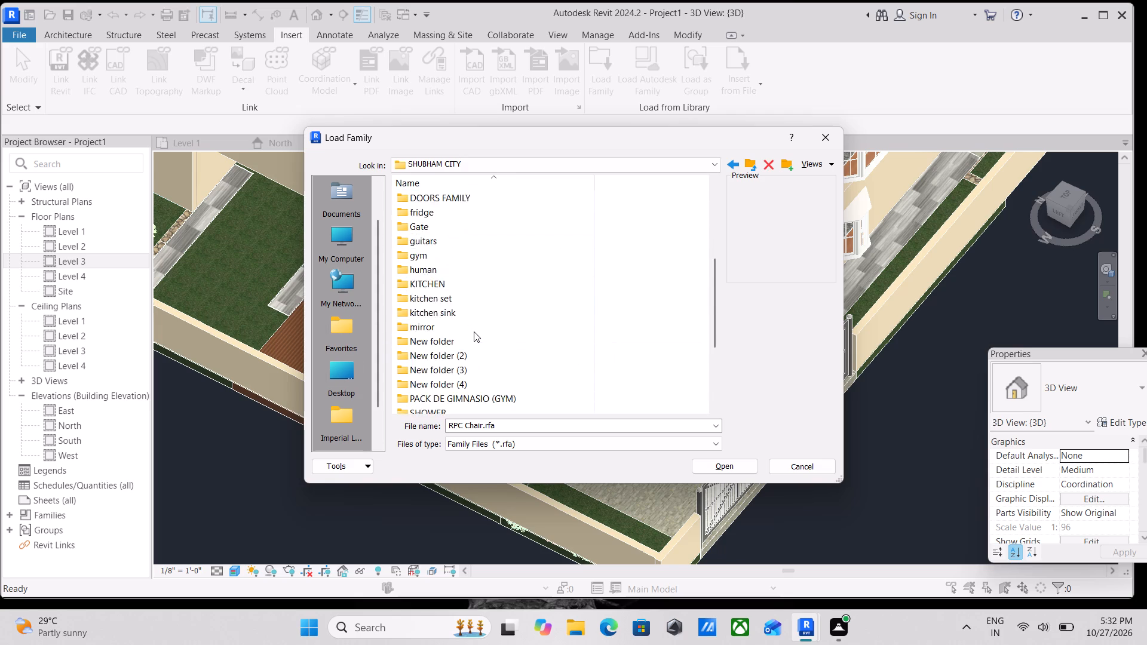
scroll(474, 331, "down", 8)
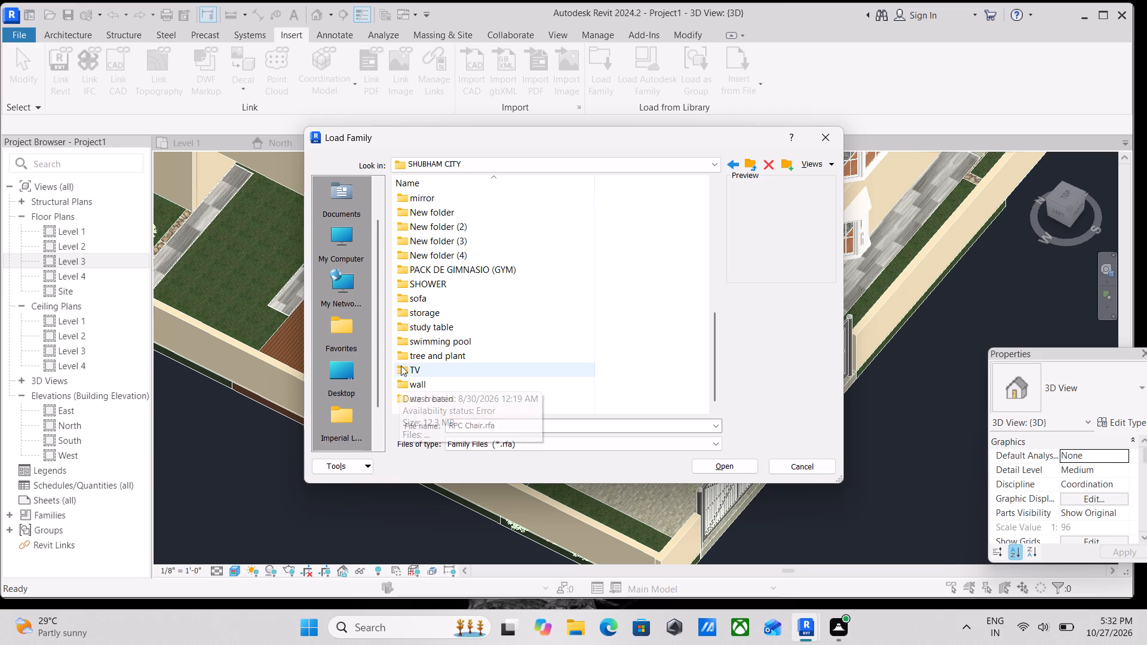
scroll(421, 305, "up", 3)
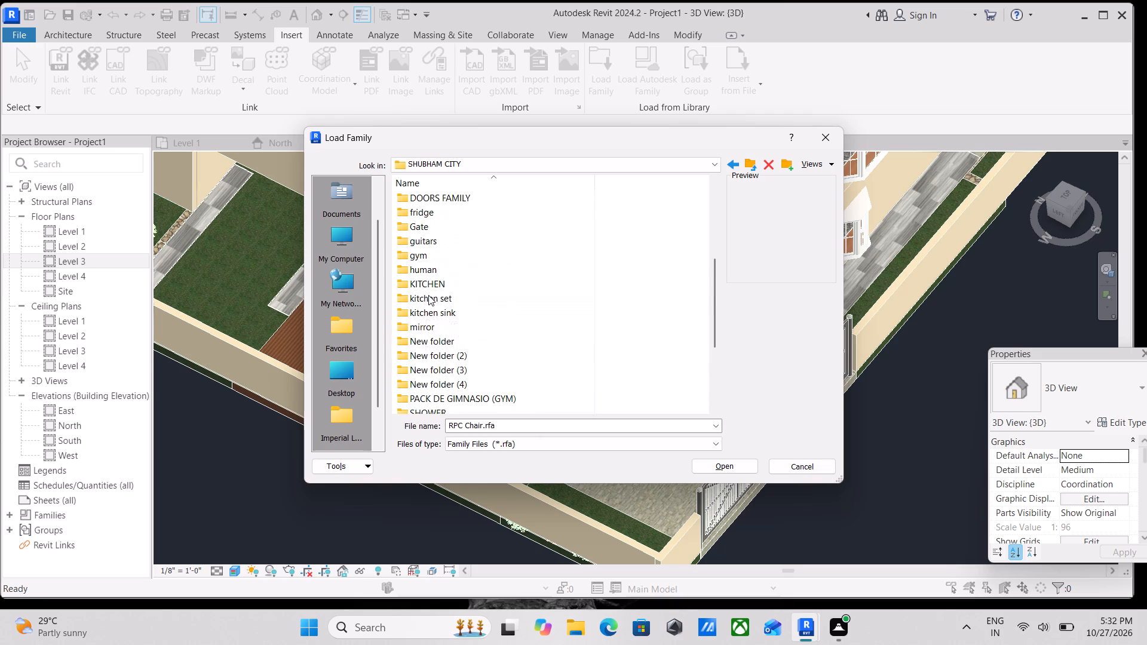
scroll(423, 289, "up", 2)
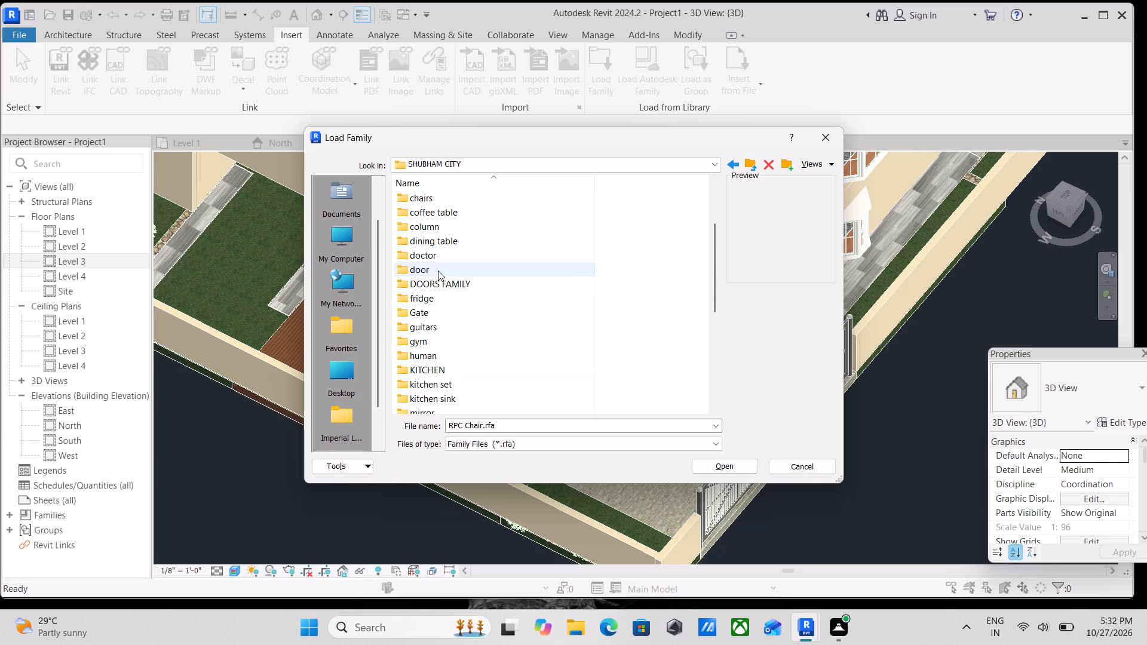
scroll(438, 271, "up", 3)
scroll(423, 256, "down", 1)
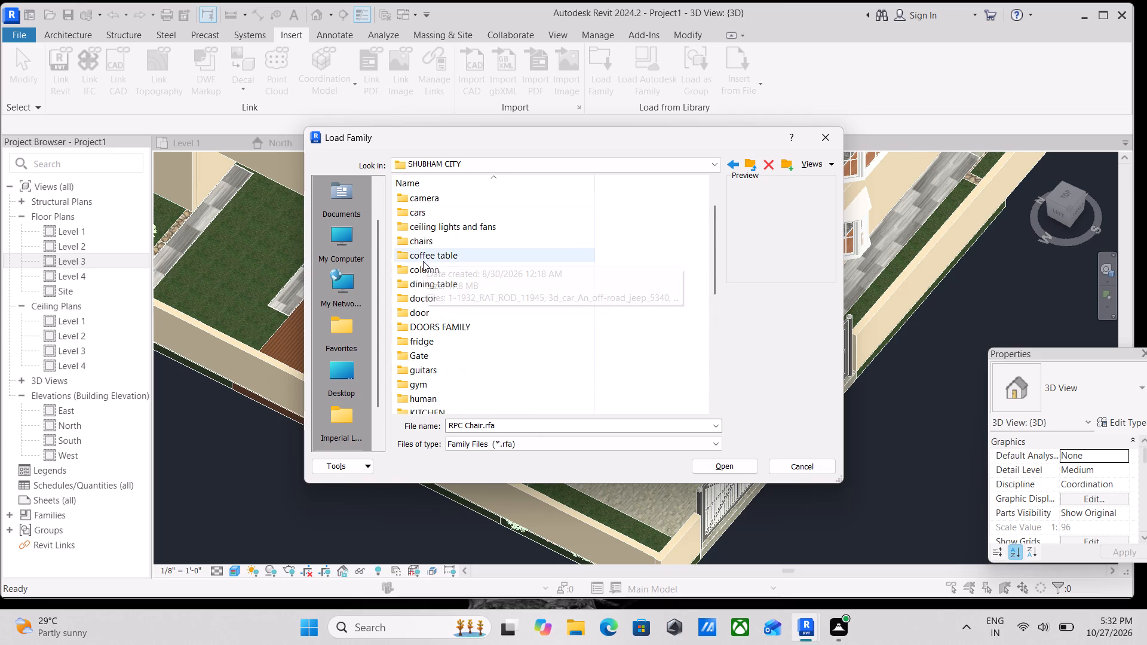
double_click(414, 210)
left_click(414, 210)
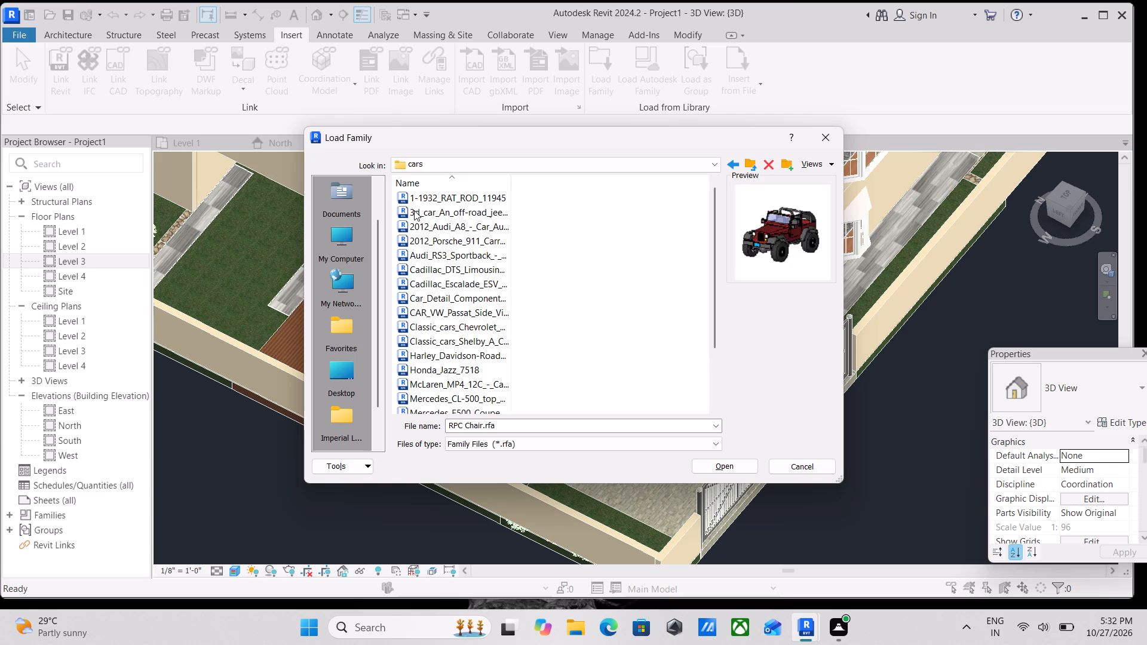
Compare the Audi and Porsche car families in the cars folder and load the 2012 Porsche 911 Carrera S.
left_click(431, 228)
left_click(448, 247)
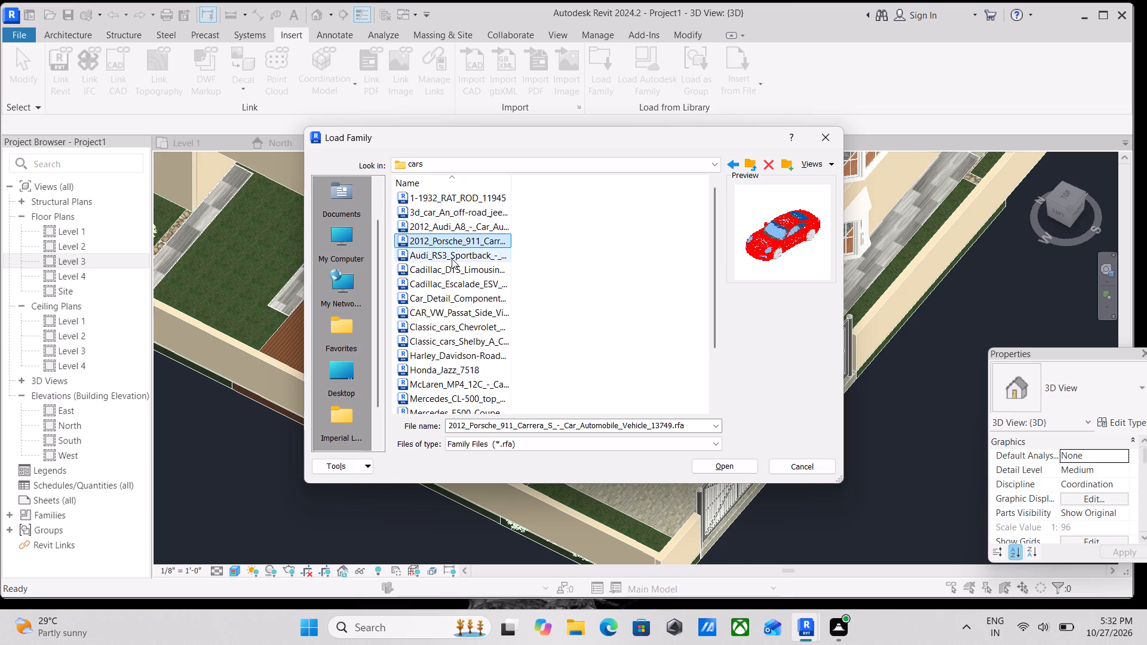
left_click(452, 259)
left_click(453, 238)
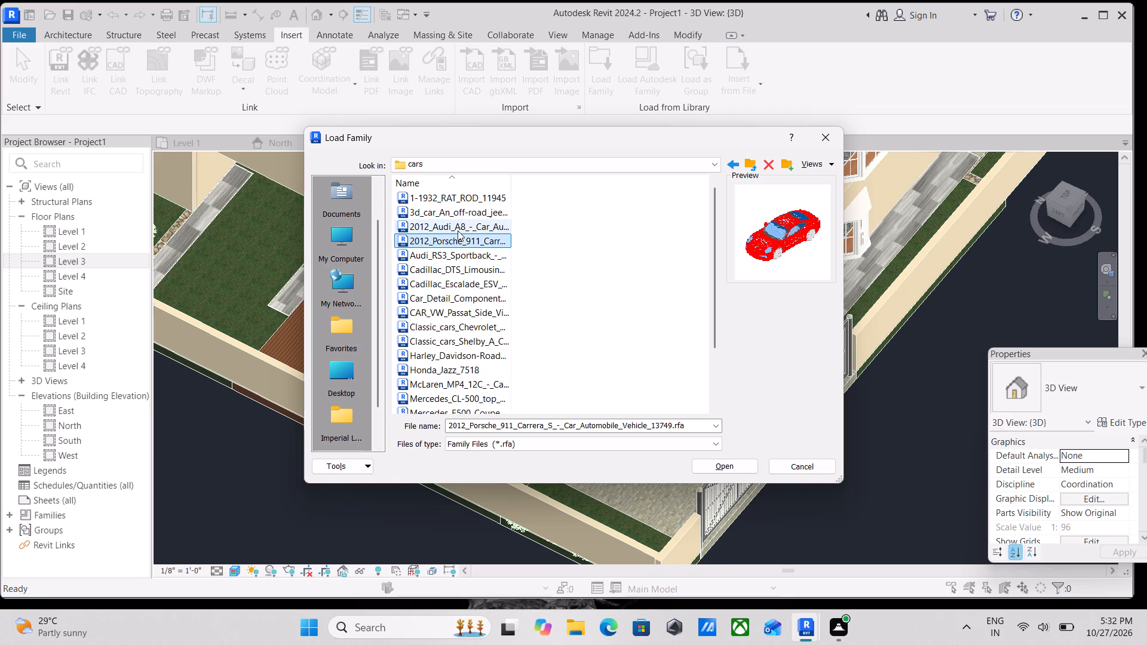
left_click(453, 222)
left_click(450, 238)
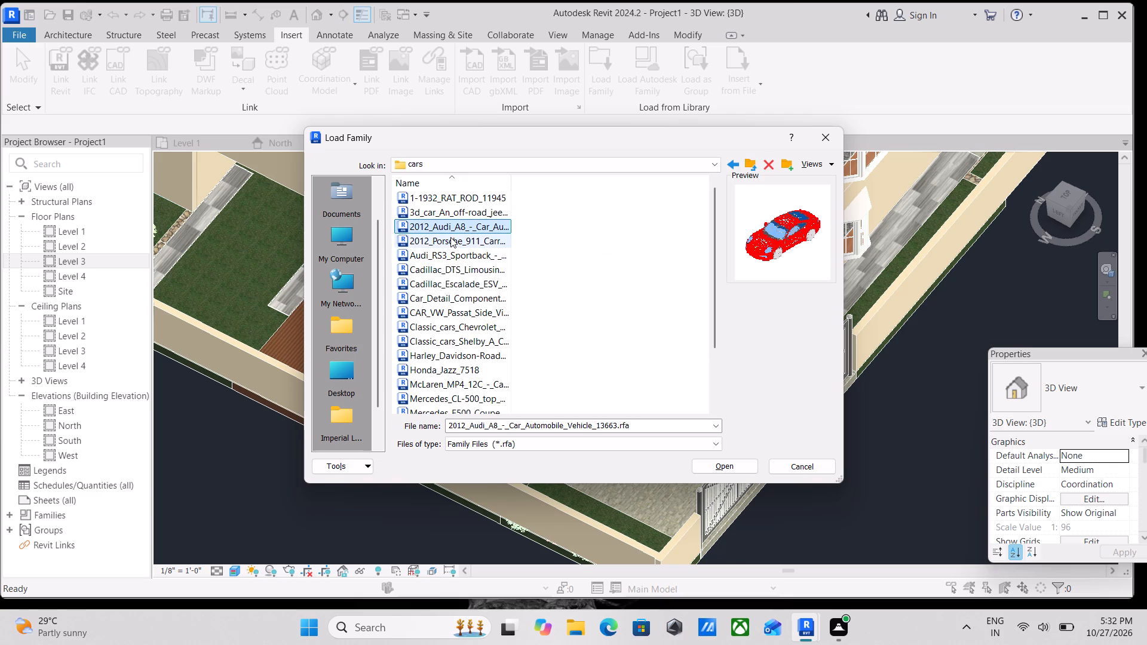
left_click(470, 221)
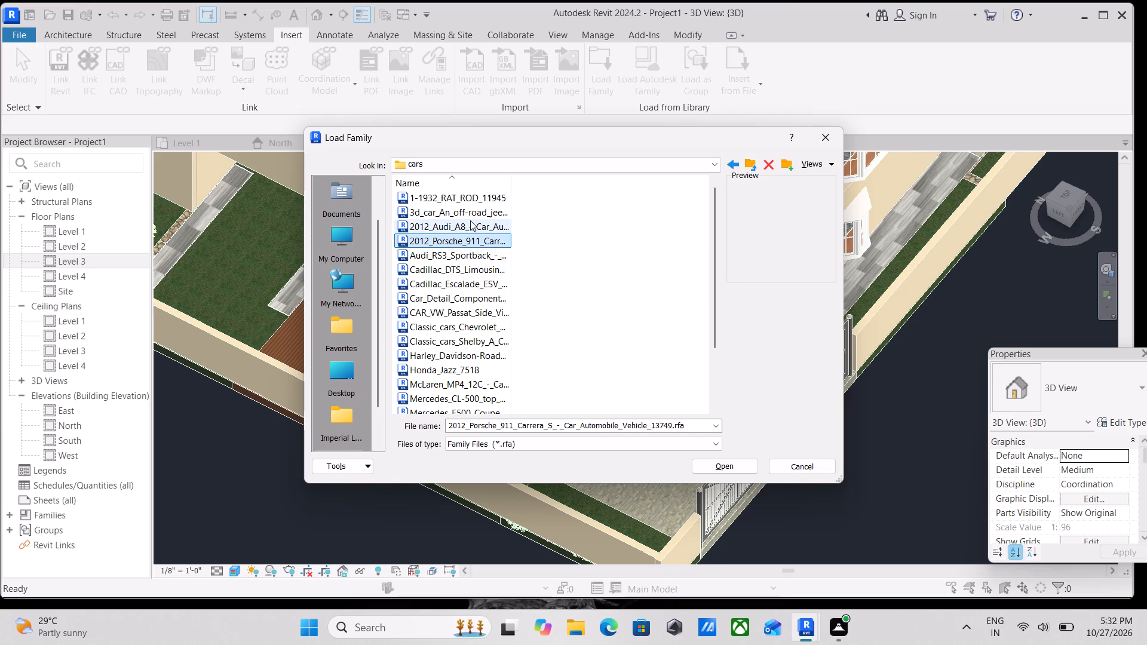
left_click(470, 207)
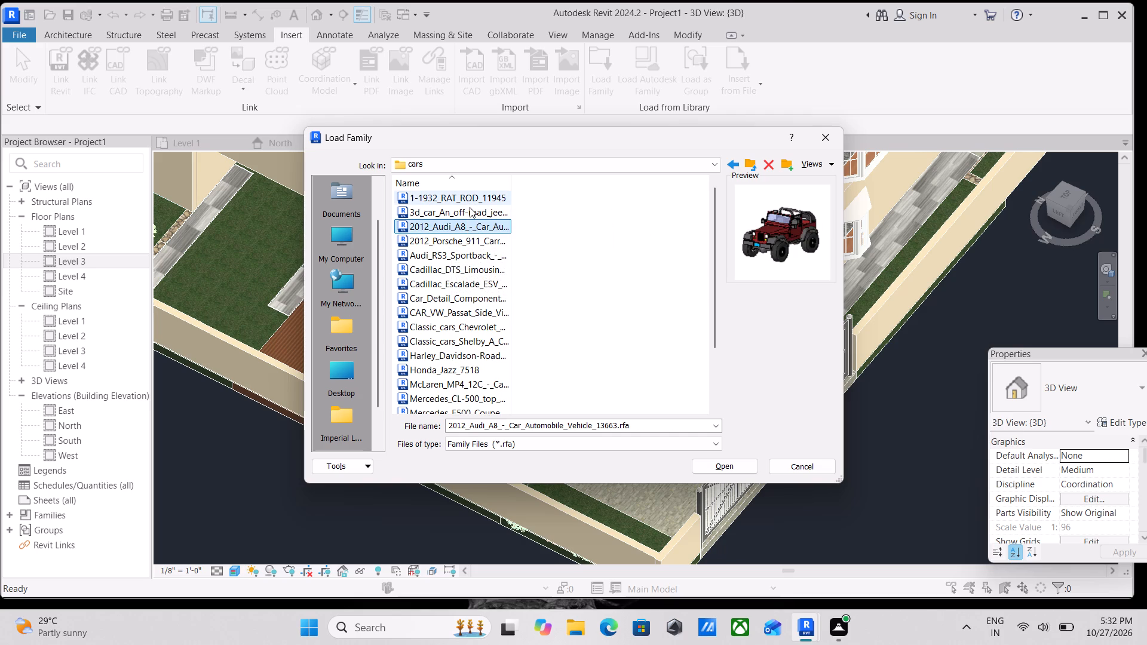
left_click(471, 246)
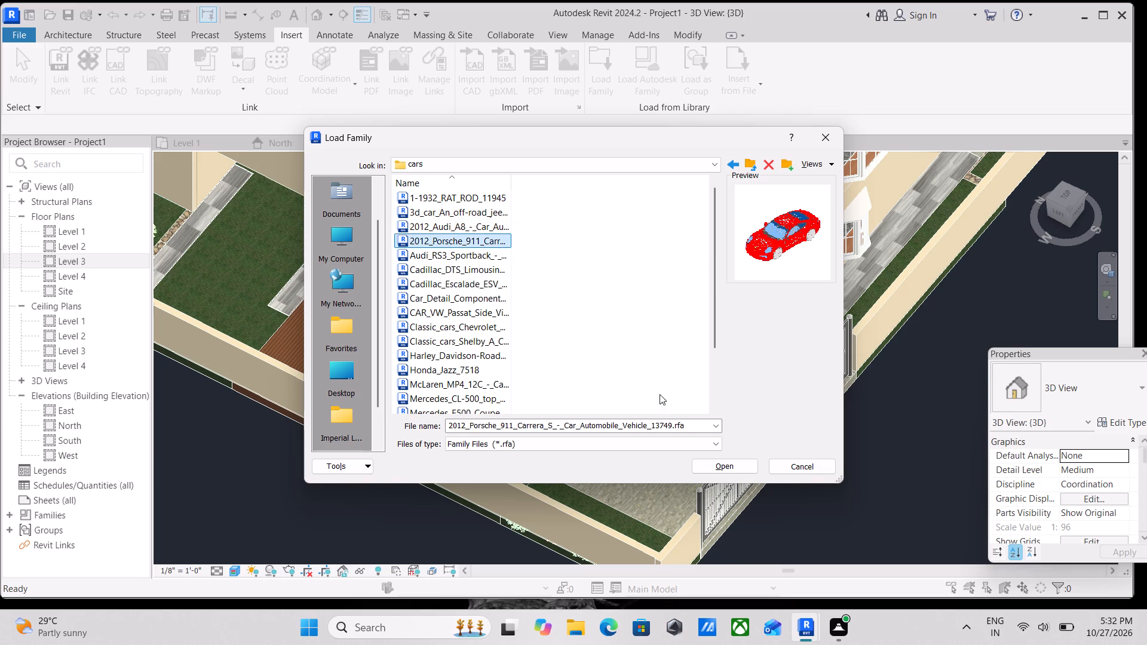
left_click(734, 468)
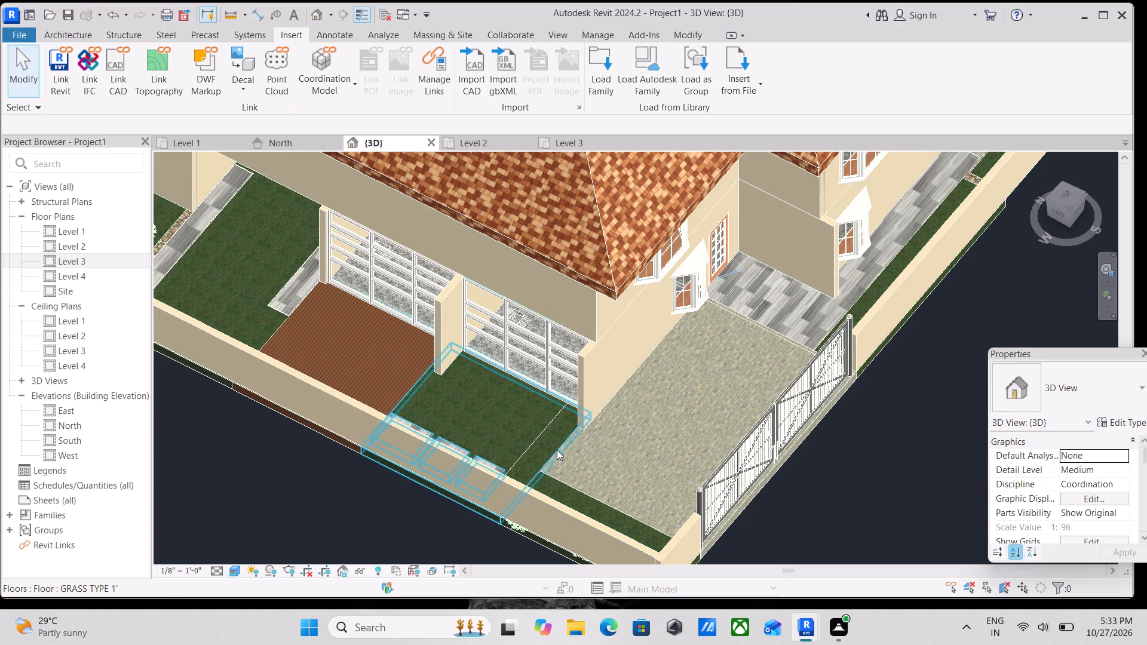
Place the 2012 Porsche 911 Carrera S component on Level 1, on the paved driveway just inside the double gate.
left_click(68, 33)
left_click(189, 91)
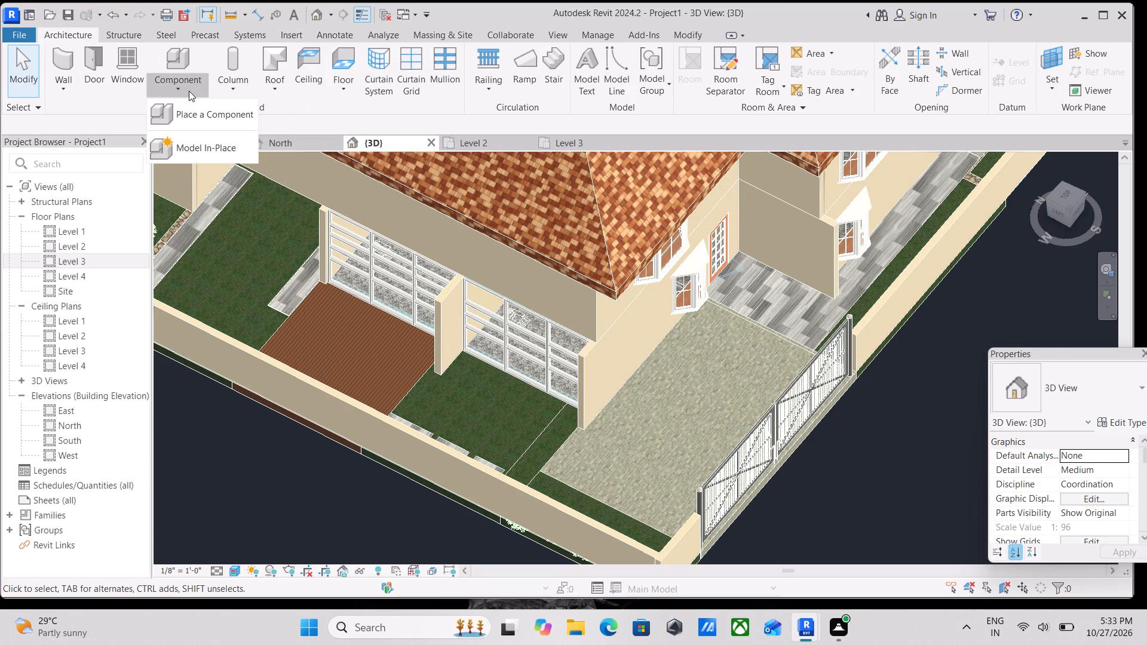
left_click(194, 107)
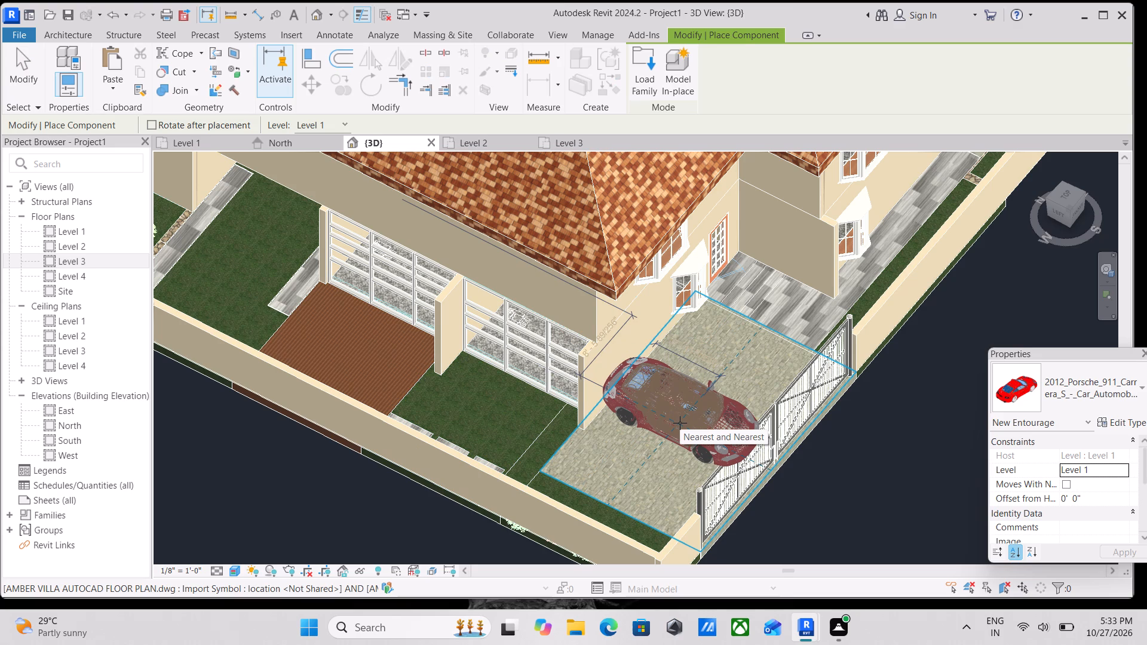
left_click(680, 423)
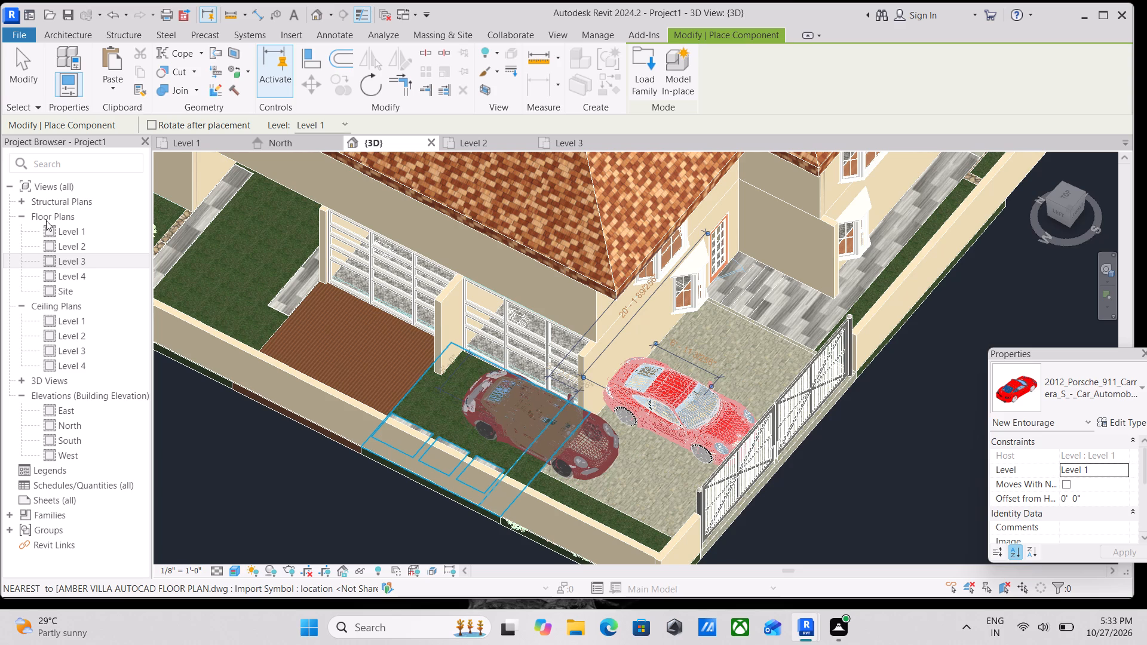
Place a second 2012 Porsche 911 Carrera S on Level 1, parallel to the first car on the driveway and nearer the house entrance.
scroll(741, 358, "down", 5)
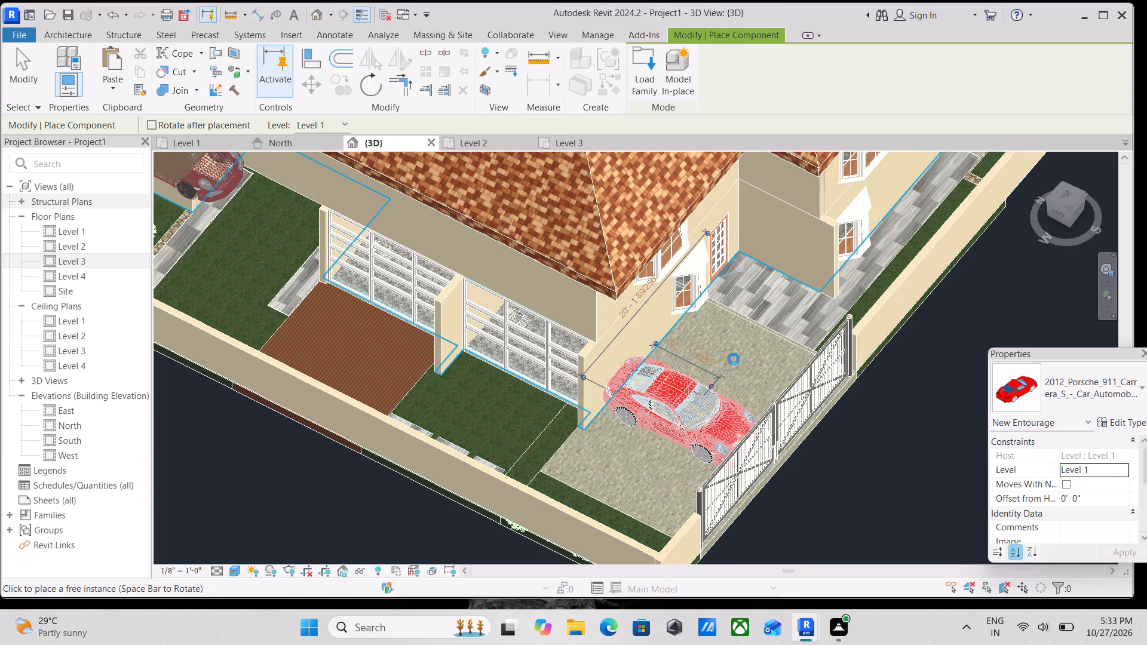
scroll(734, 359, "down", 1)
scroll(656, 322, "down", 2)
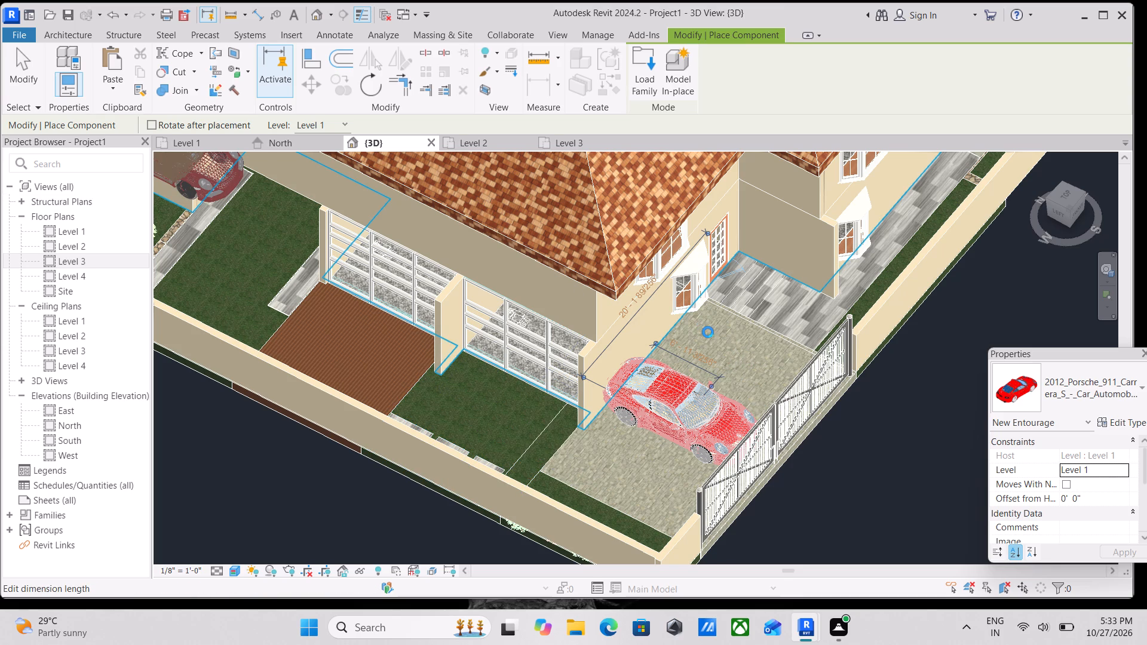
middle_click_drag(707, 333, 675, 370)
scroll(678, 369, "up", 7)
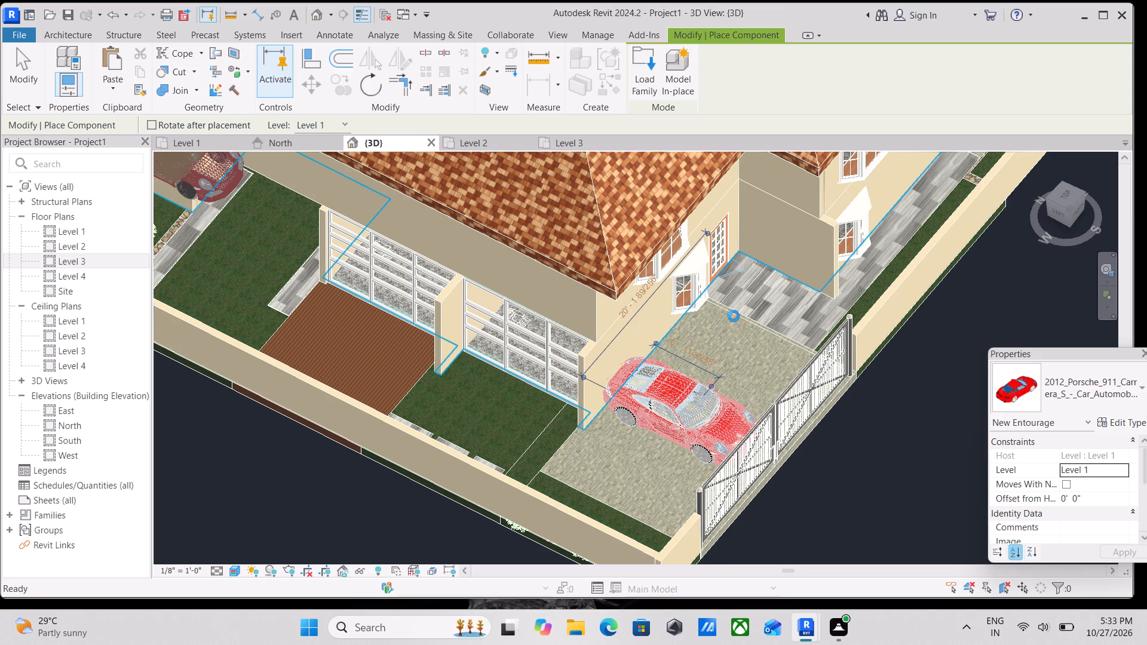
scroll(726, 354, "up", 7)
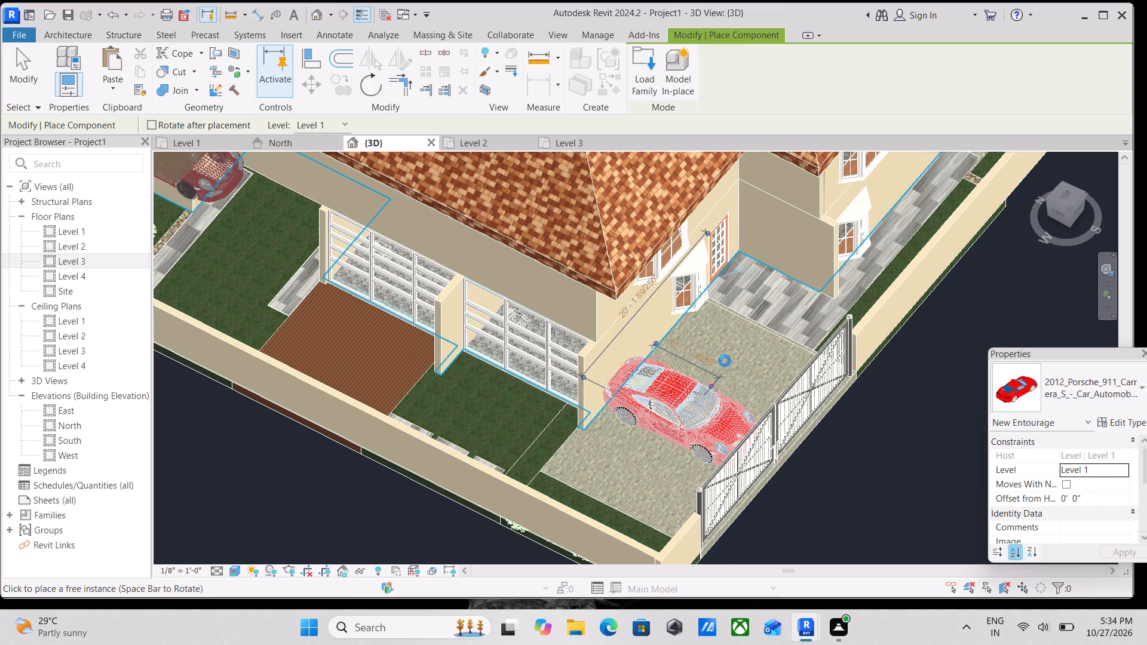
scroll(725, 361, "up", 5)
scroll(723, 361, "down", 3)
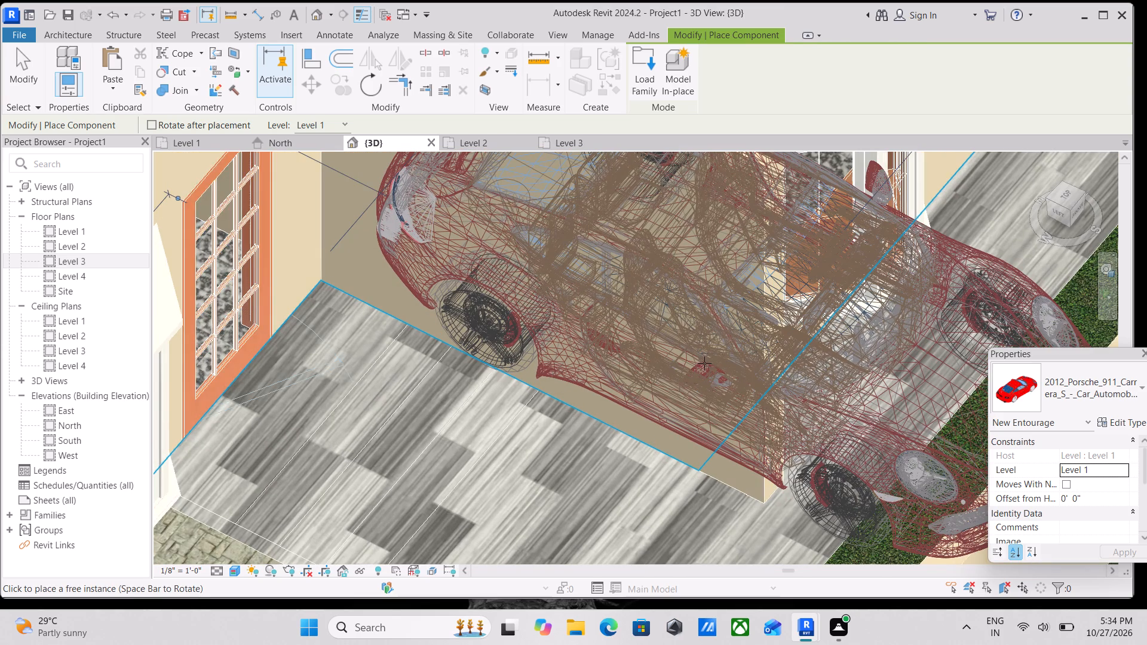
scroll(704, 363, "down", 6)
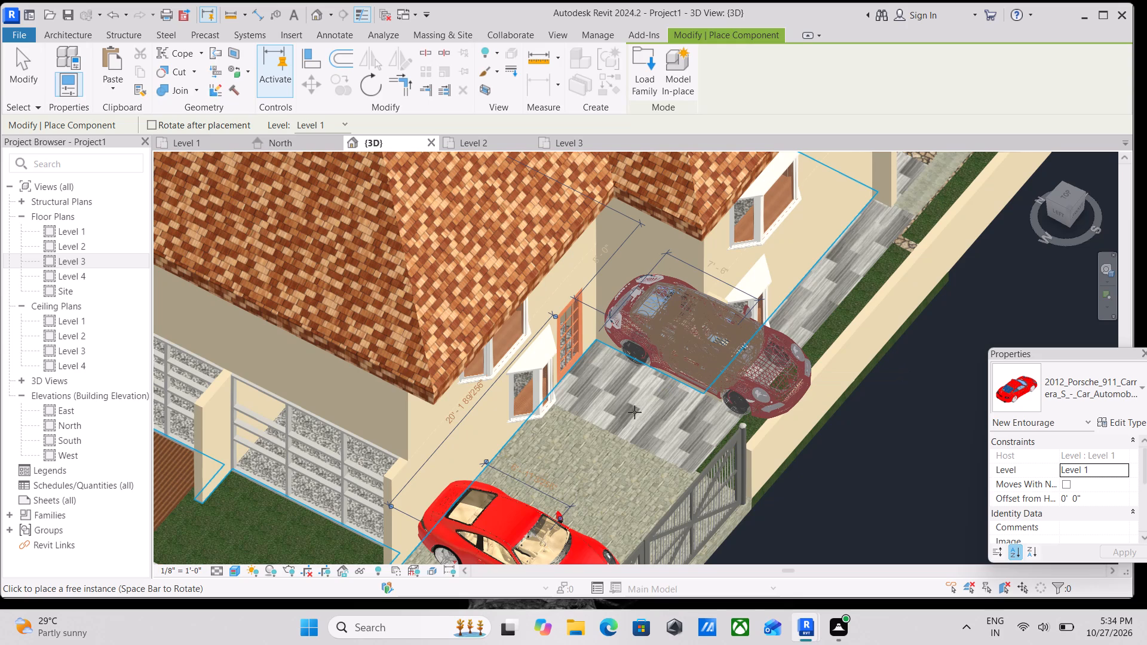
scroll(574, 456, "down", 3)
middle_click_drag(574, 456, 584, 447)
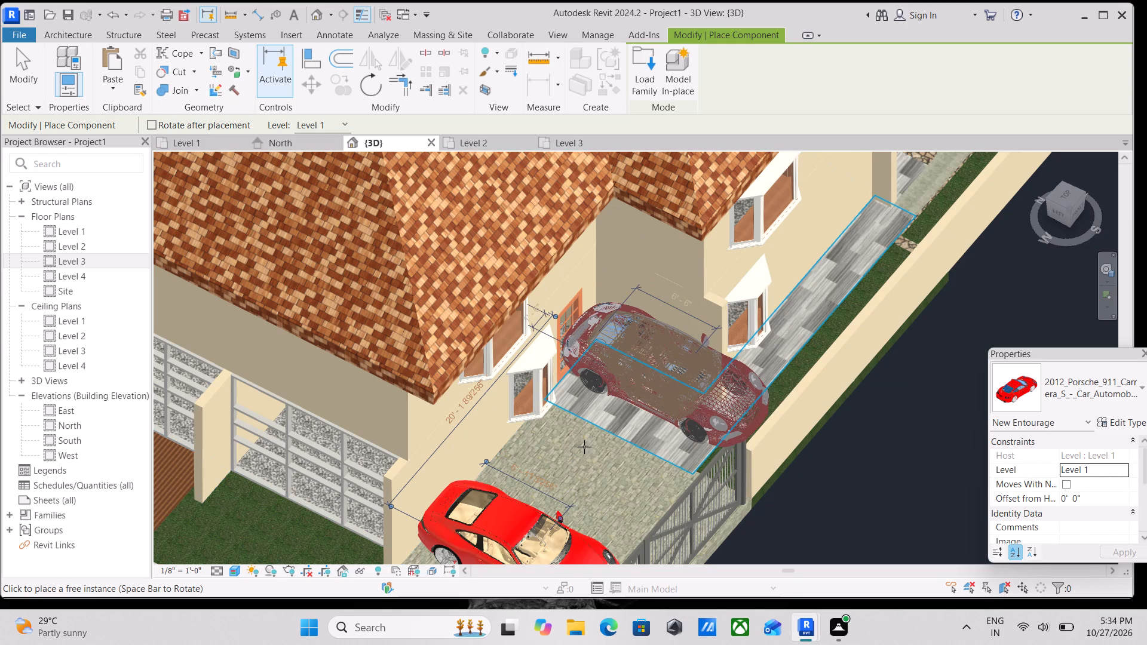
middle_click_drag(584, 447, 603, 391)
scroll(594, 414, "down", 1)
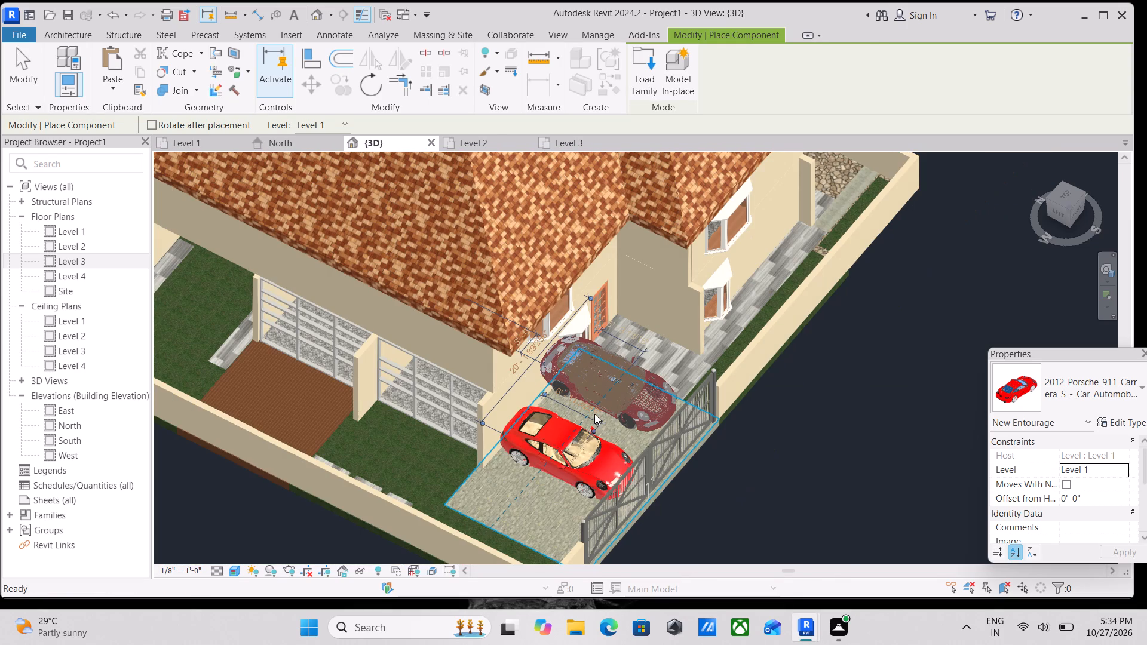
scroll(594, 413, "up", 3)
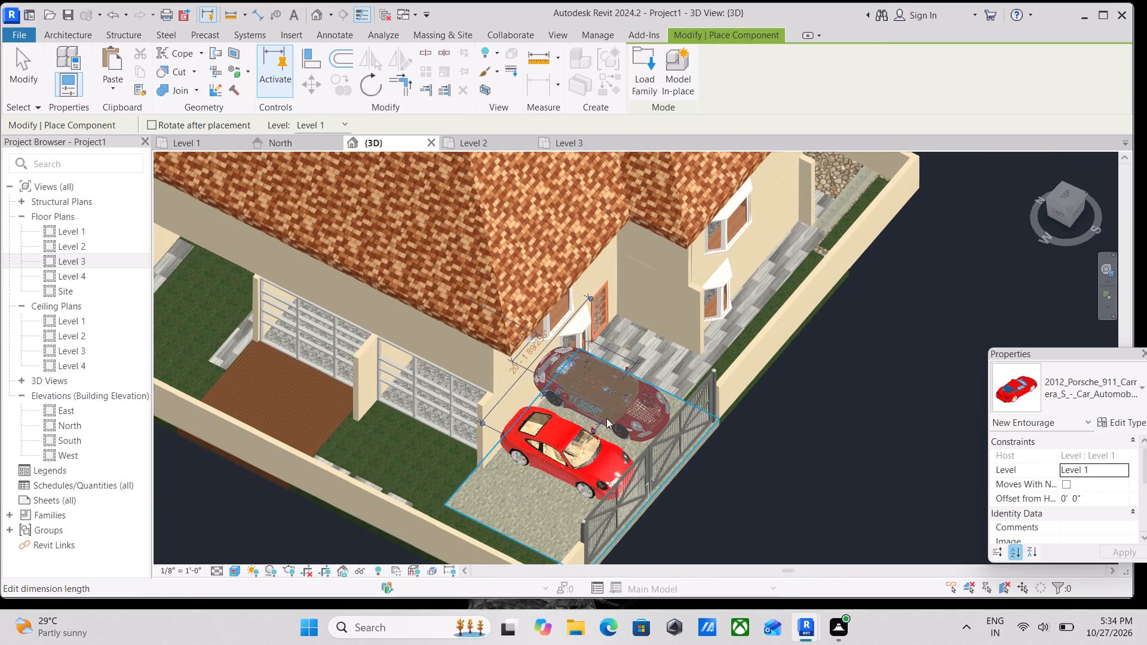
left_click(606, 418)
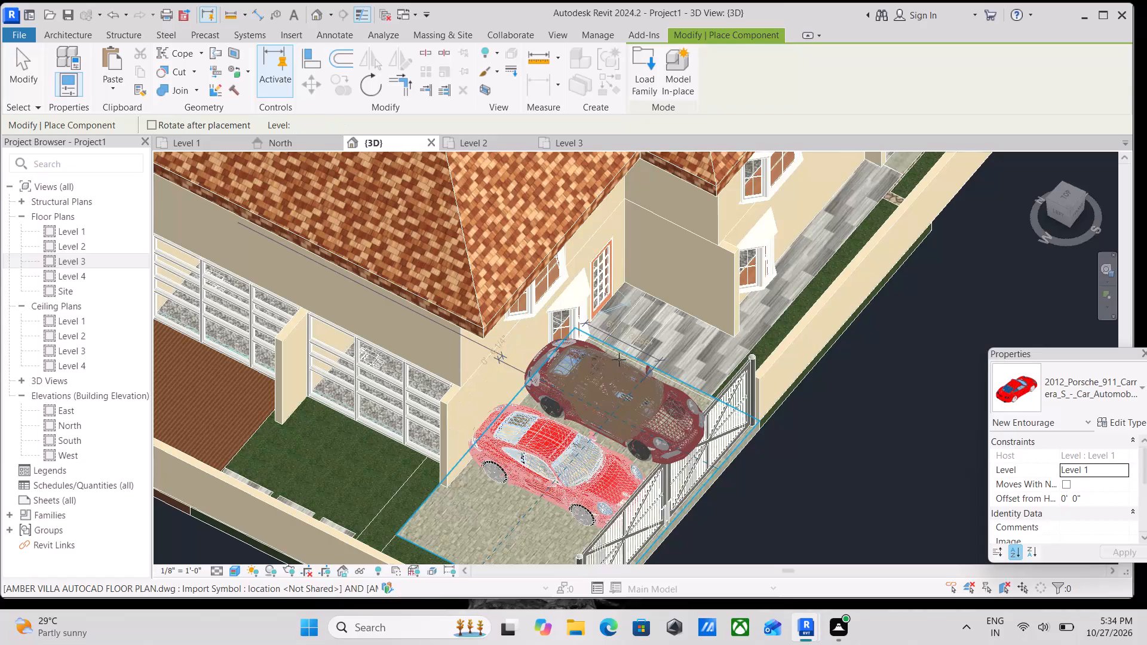
key("Escape")
key("Escape")
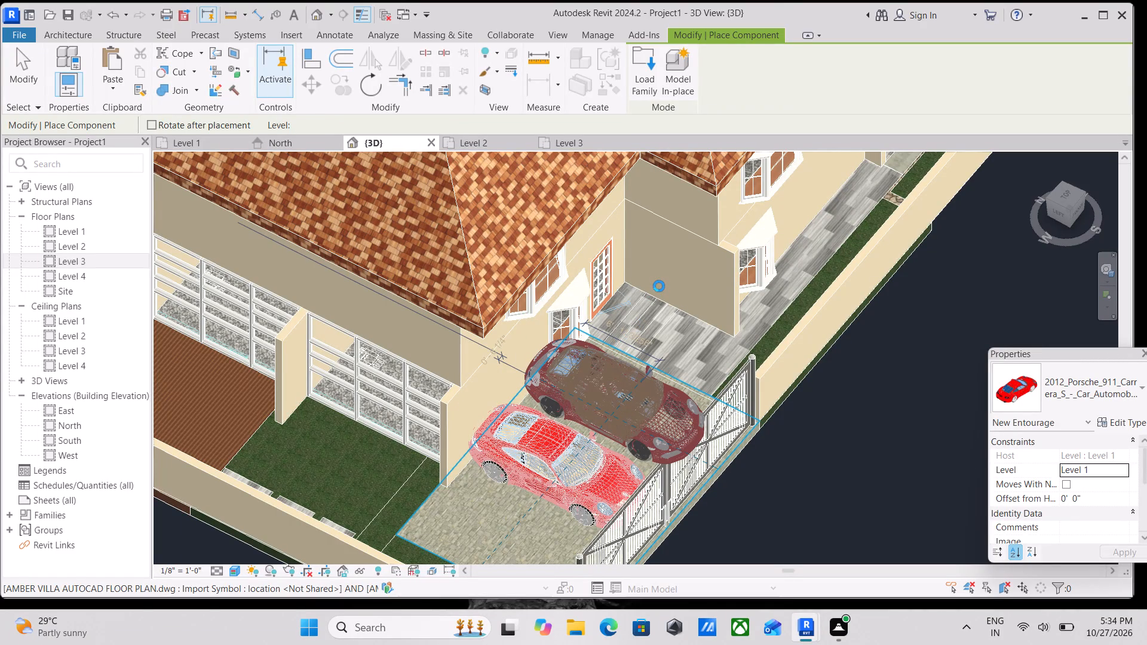
key("Escape")
key("Escape")
key("Escape")
Examine the two parked cars, the gate and the surrounding plot in the 3D view.
scroll(653, 274, "down", 4)
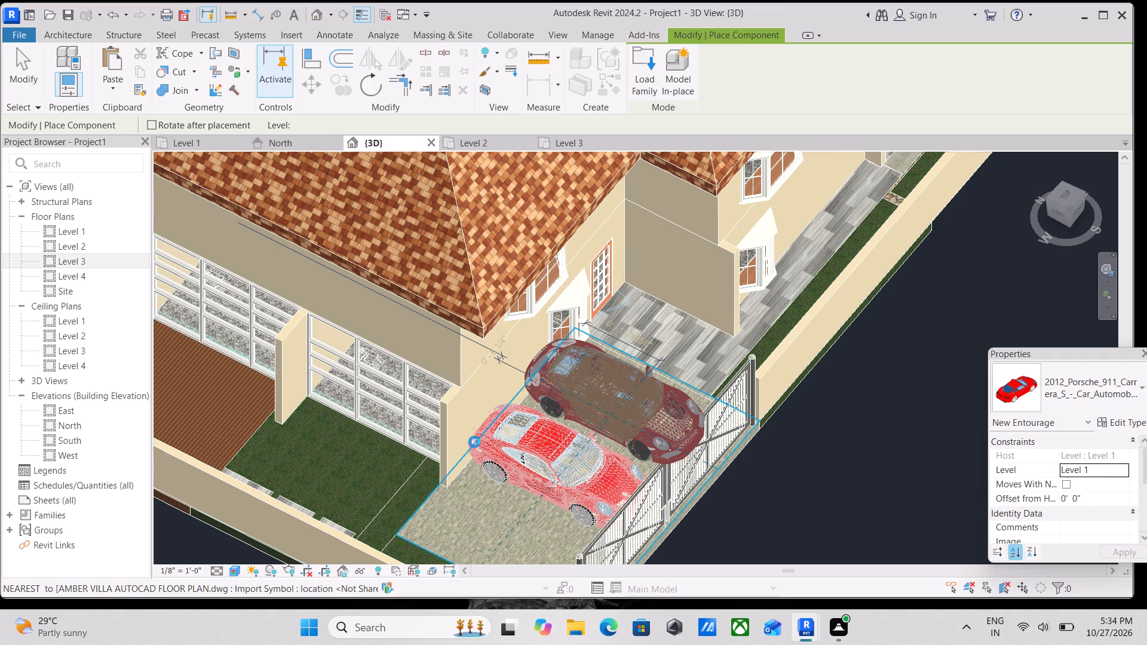
scroll(476, 441, "down", 3)
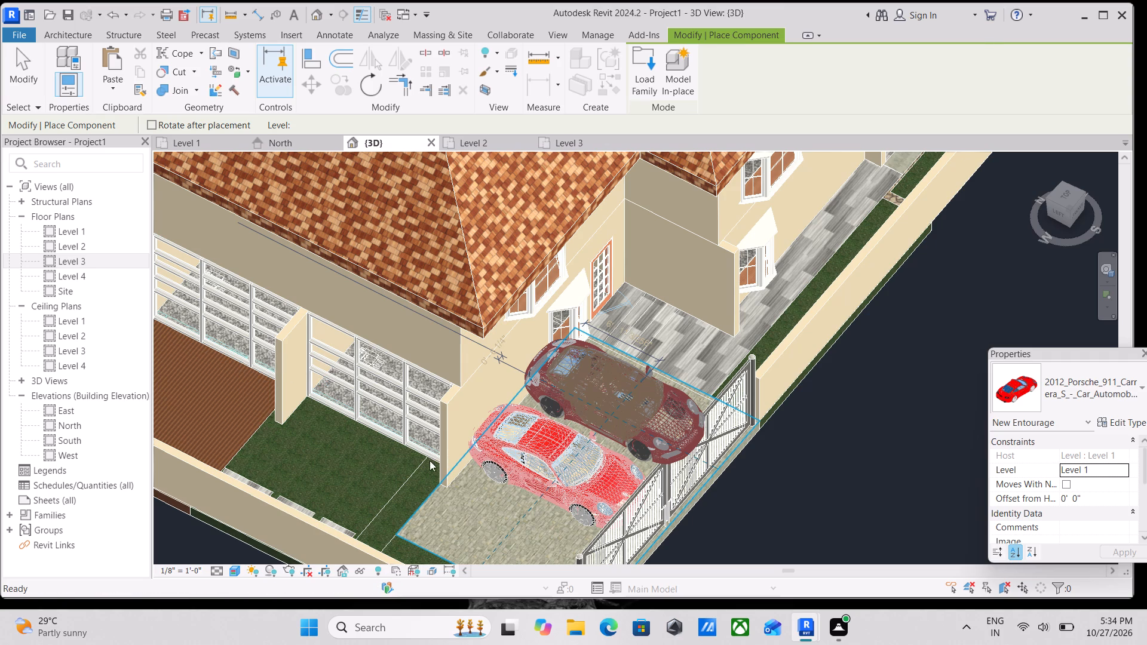
scroll(418, 453, "down", 1)
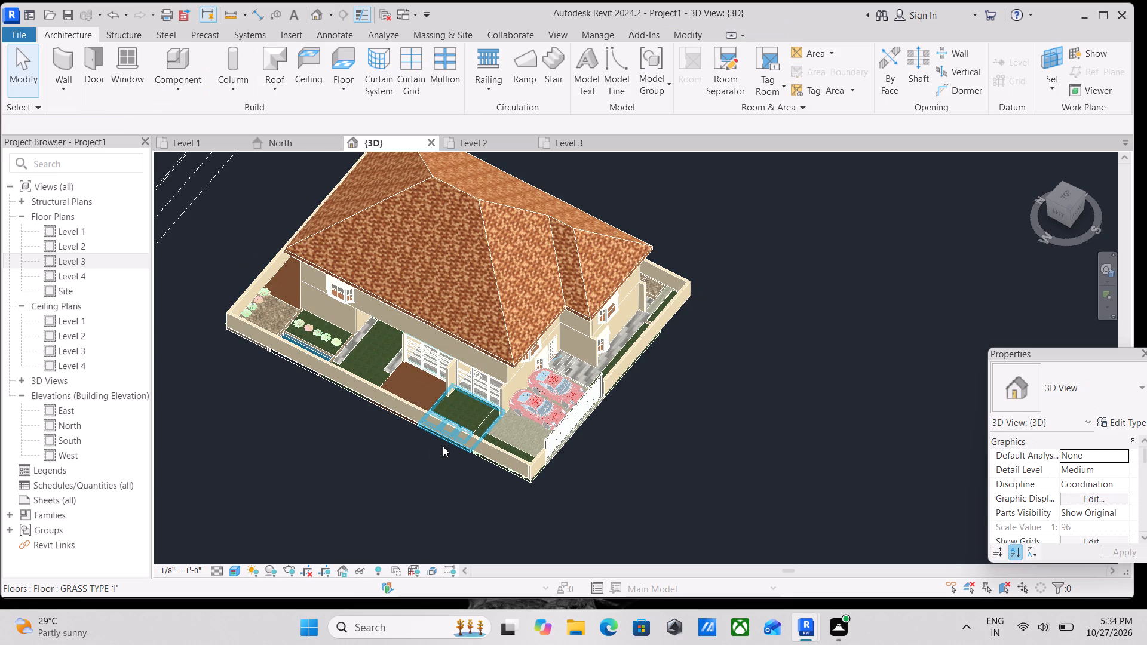
scroll(479, 430, "up", 3)
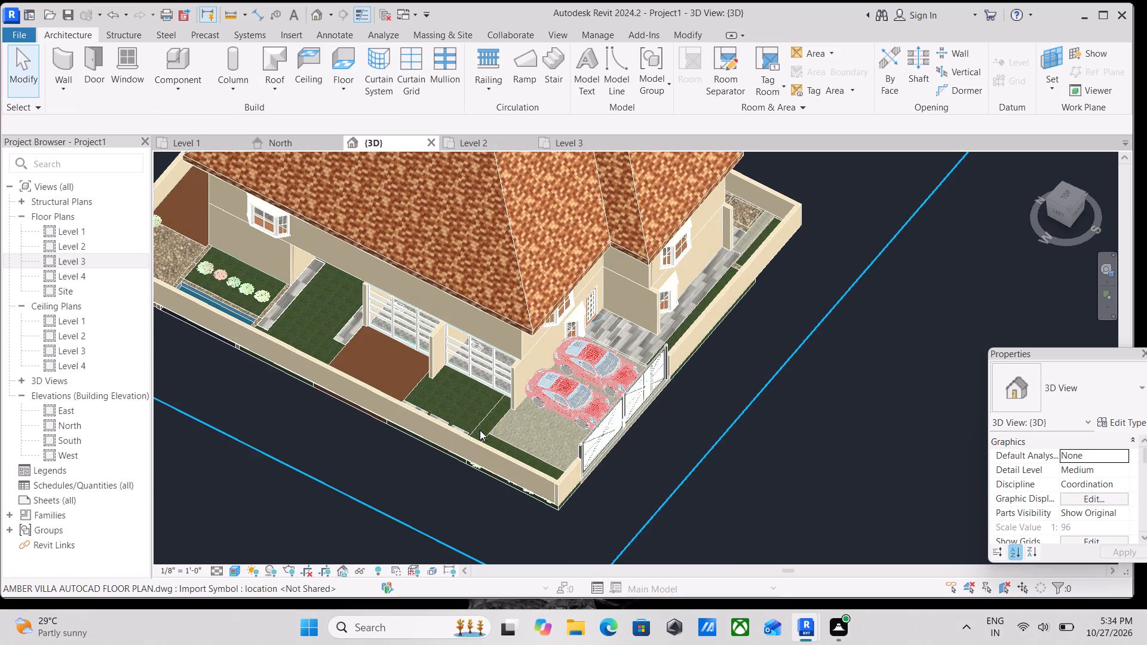
scroll(540, 427, "down", 1)
middle_click_drag(540, 427, 546, 453)
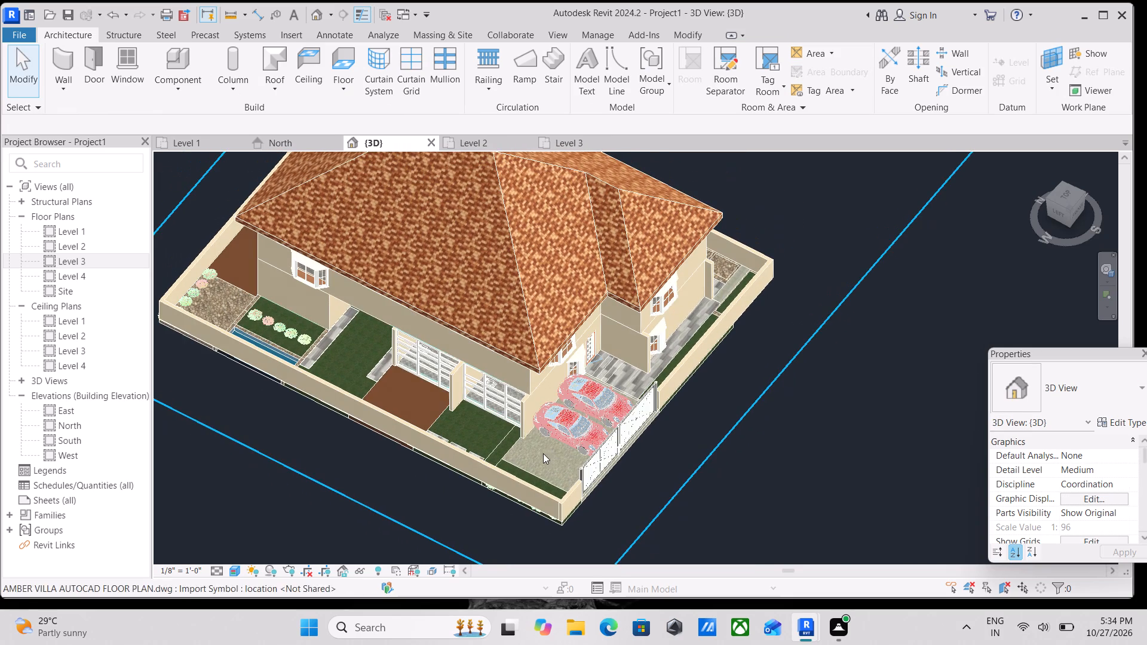
scroll(556, 460, "up", 3)
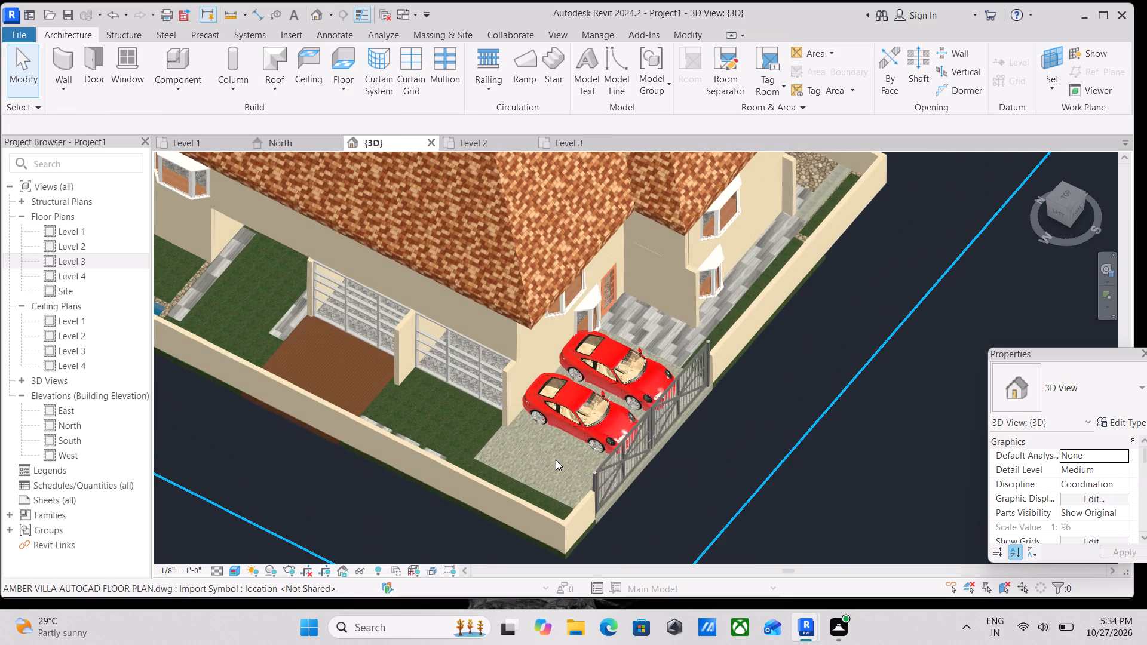
middle_click_drag(556, 459, 552, 447)
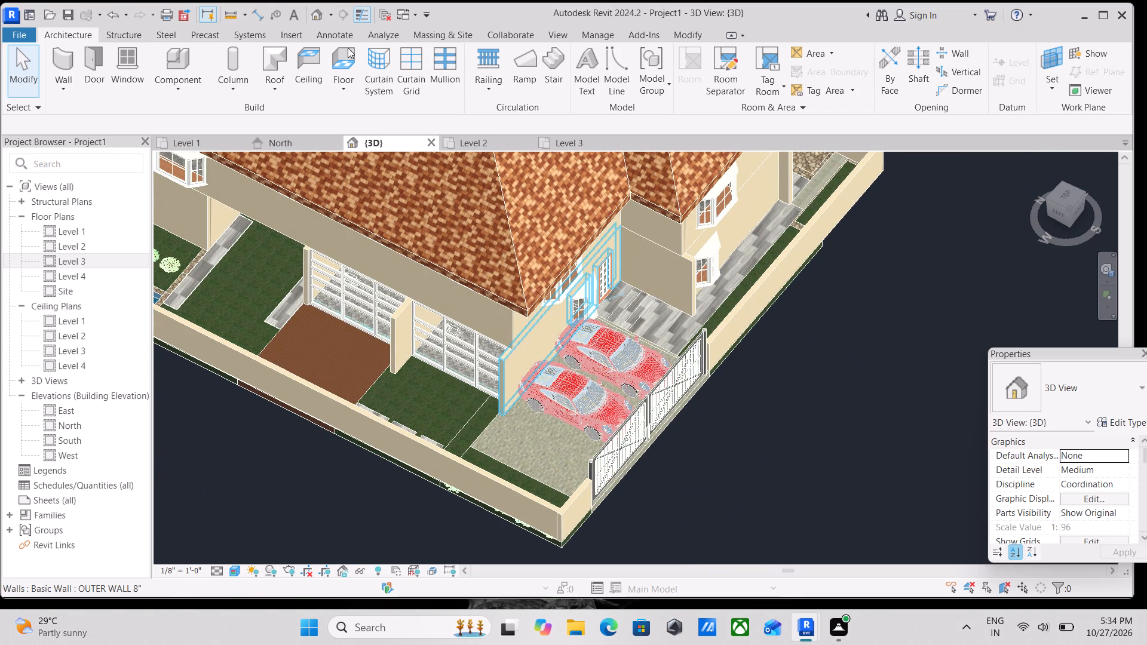
Start a toposolid from a sketch and open the Site floor plan at the ground-floor villa plan to sketch its boundary.
left_click(449, 35)
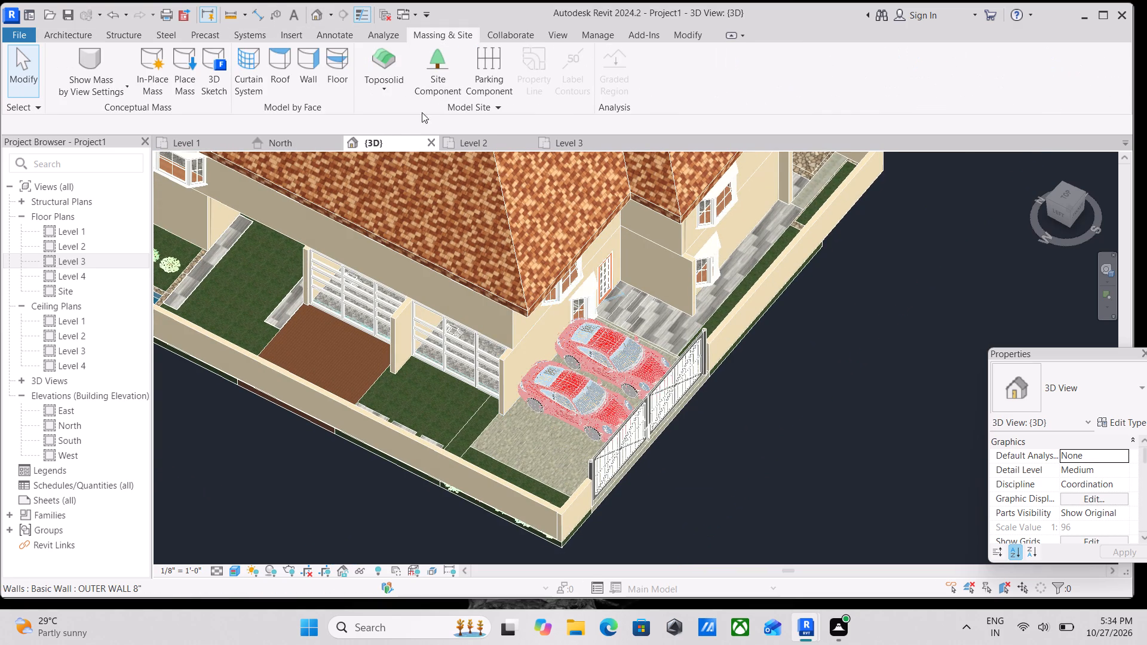
left_click(390, 93)
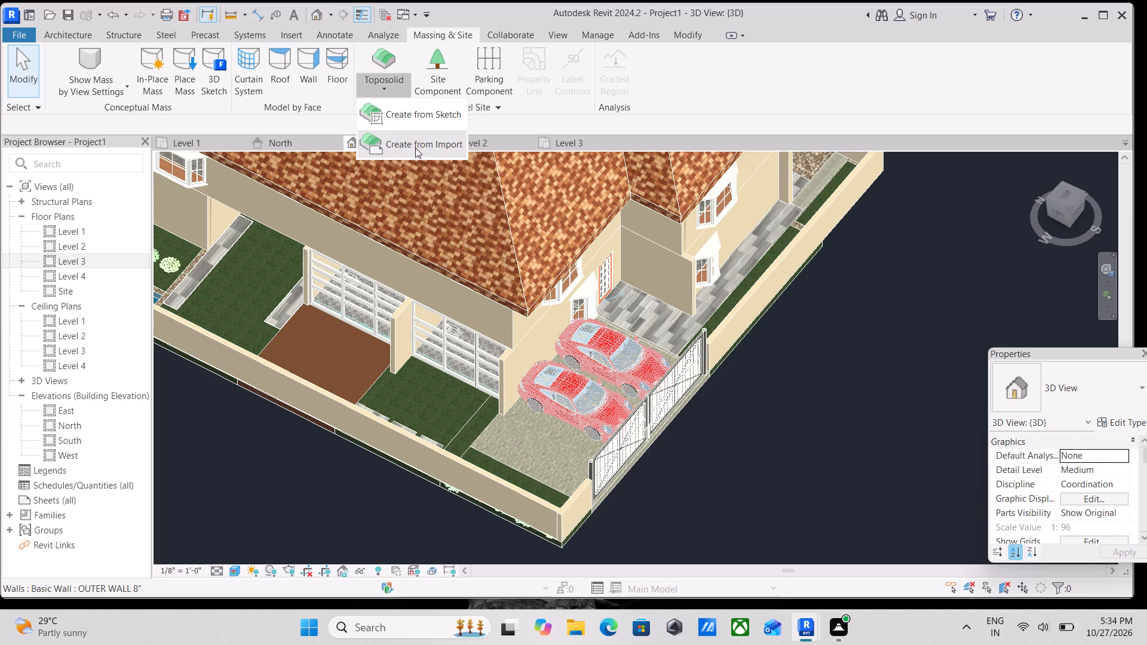
left_click(415, 106)
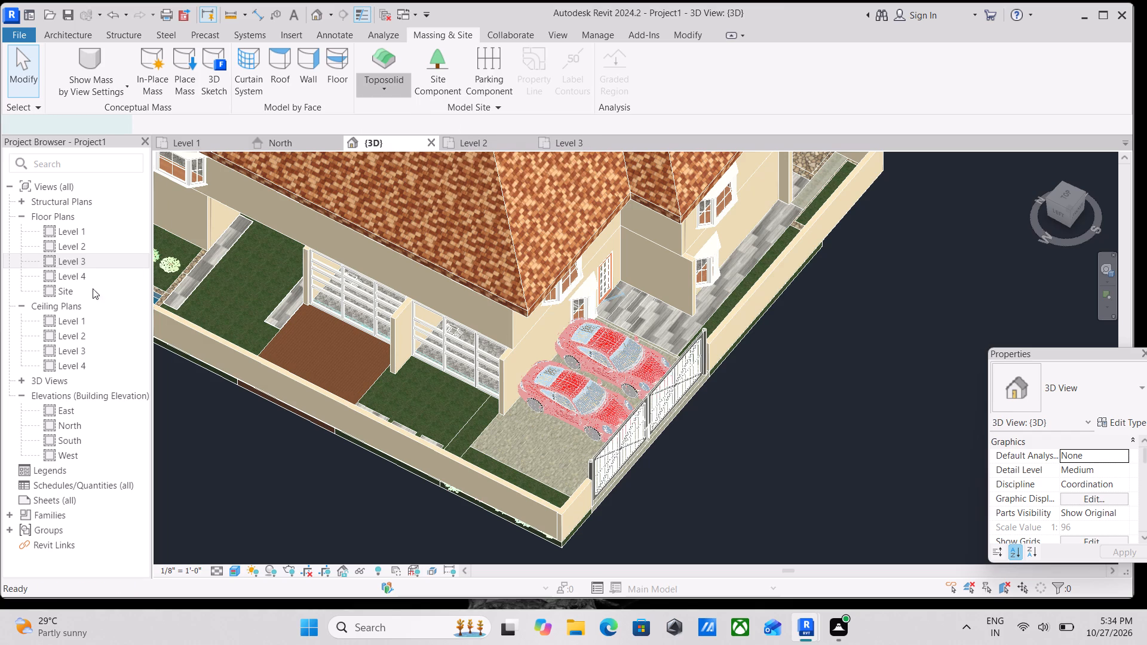
scroll(80, 424, "down", 1)
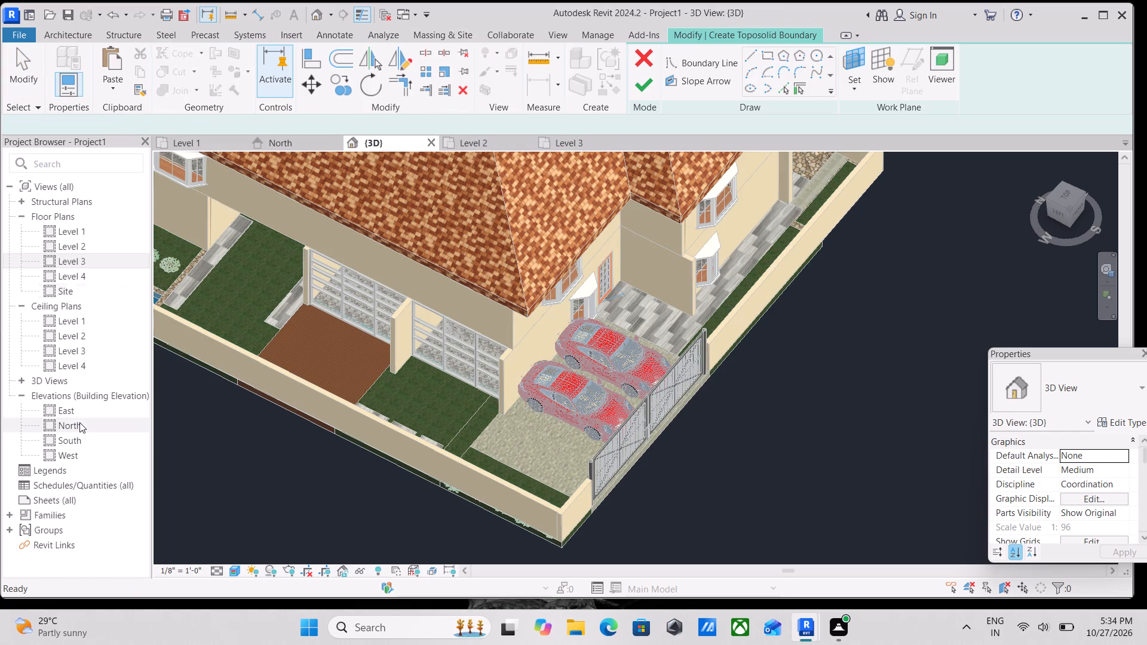
left_click(68, 290)
scroll(68, 290, "down", 1)
left_click(68, 290)
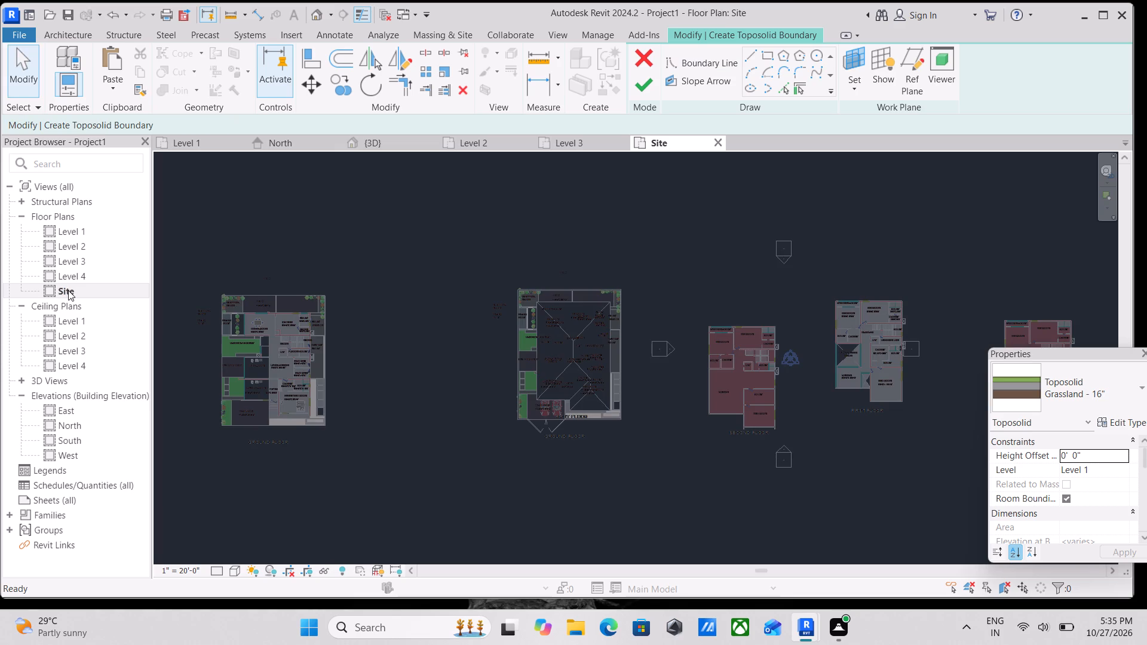
scroll(522, 282, "up", 1)
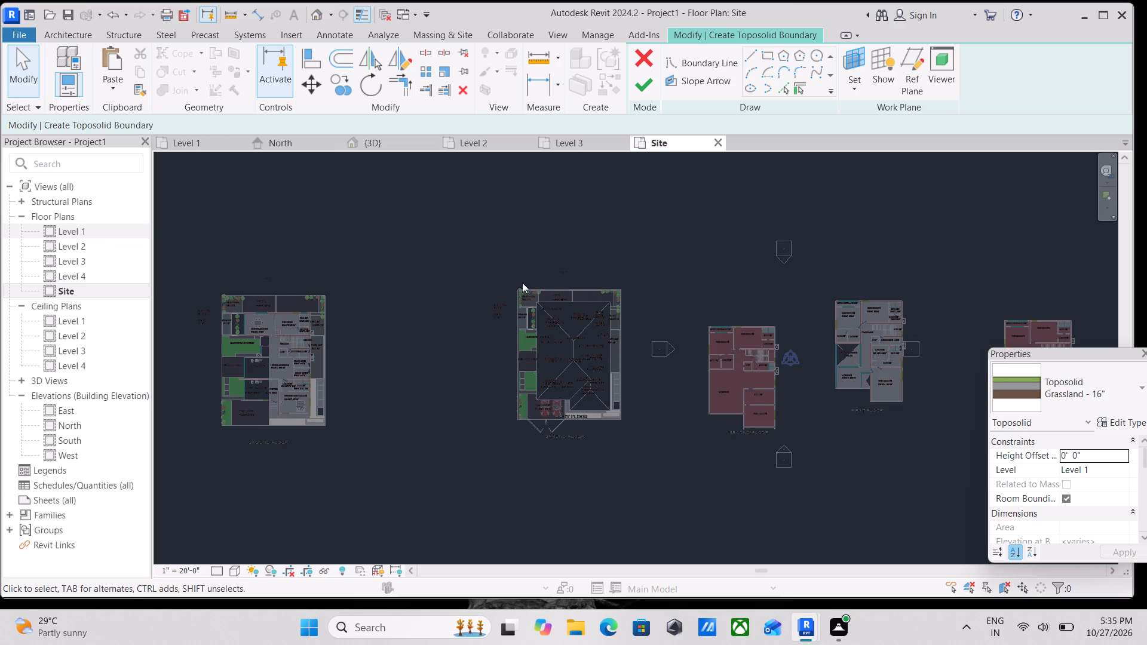
scroll(522, 282, "up", 2)
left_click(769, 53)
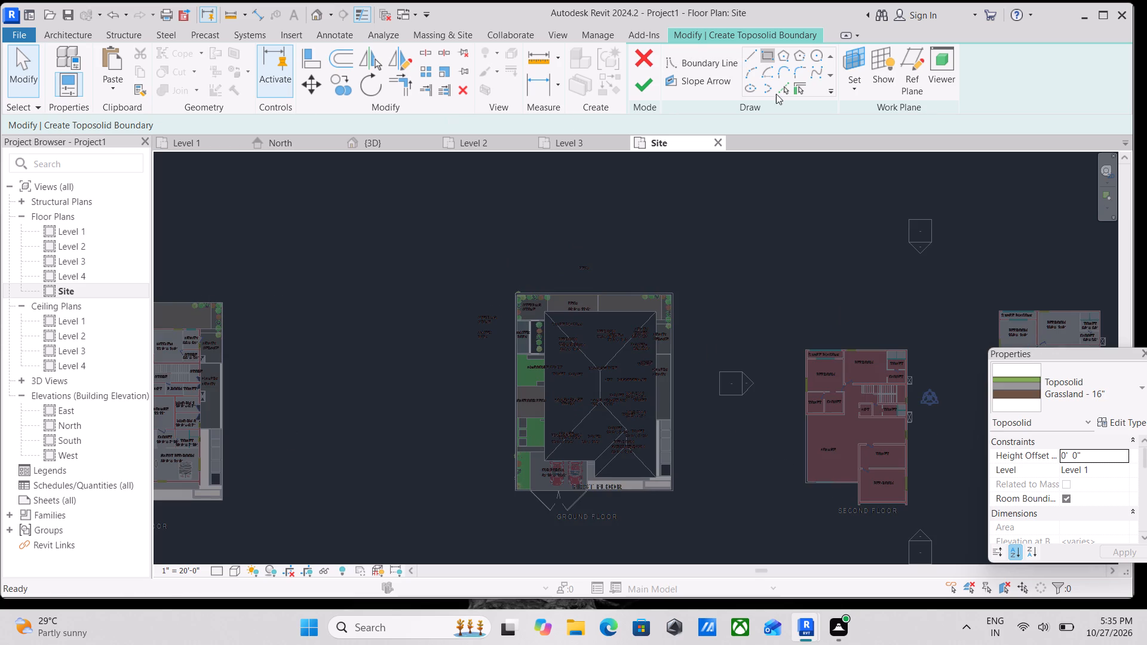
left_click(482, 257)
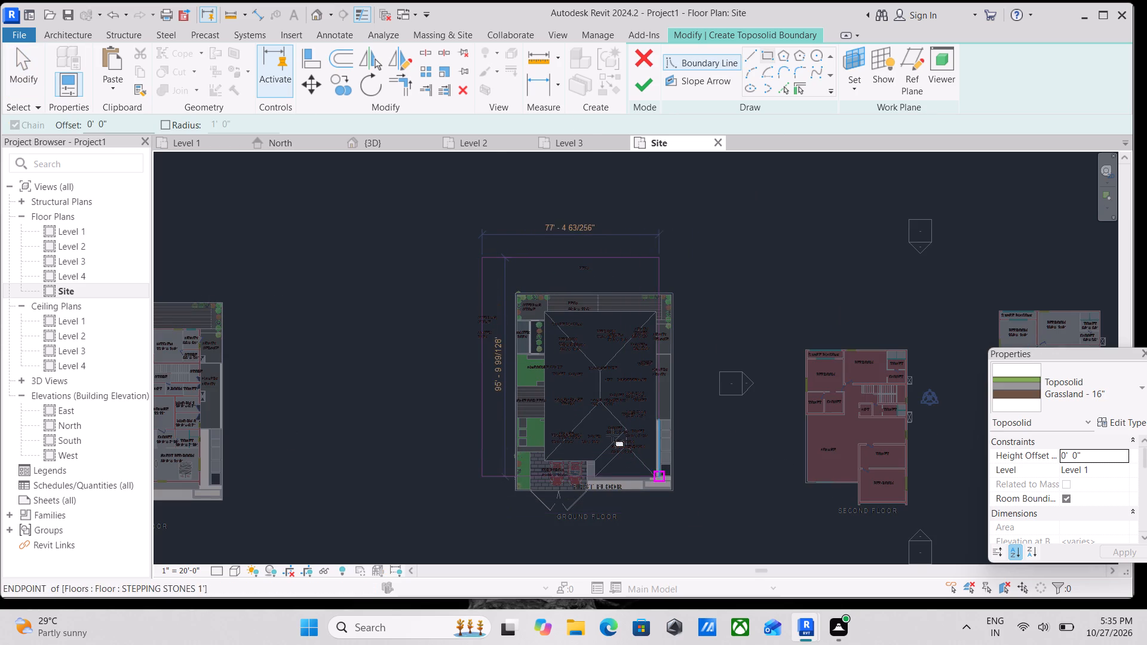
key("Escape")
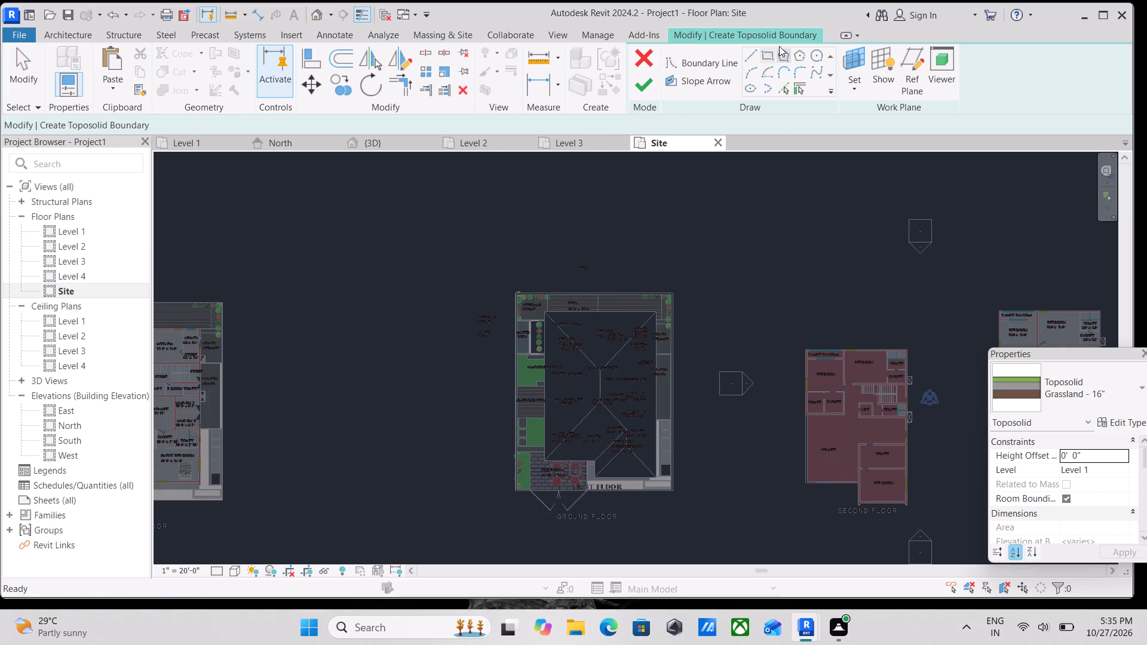
Sketch a rectangular boundary about 112' wide around the whole villa plot and finish the Grassland - 16" toposolid on Level 1.
left_click(769, 51)
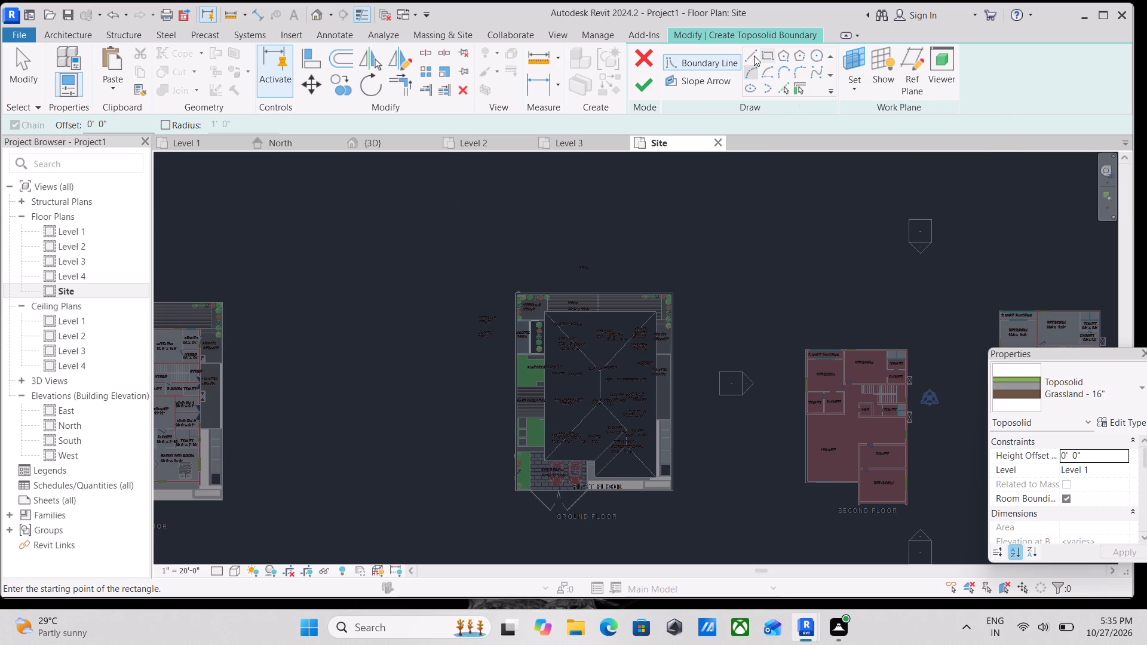
left_click(761, 53)
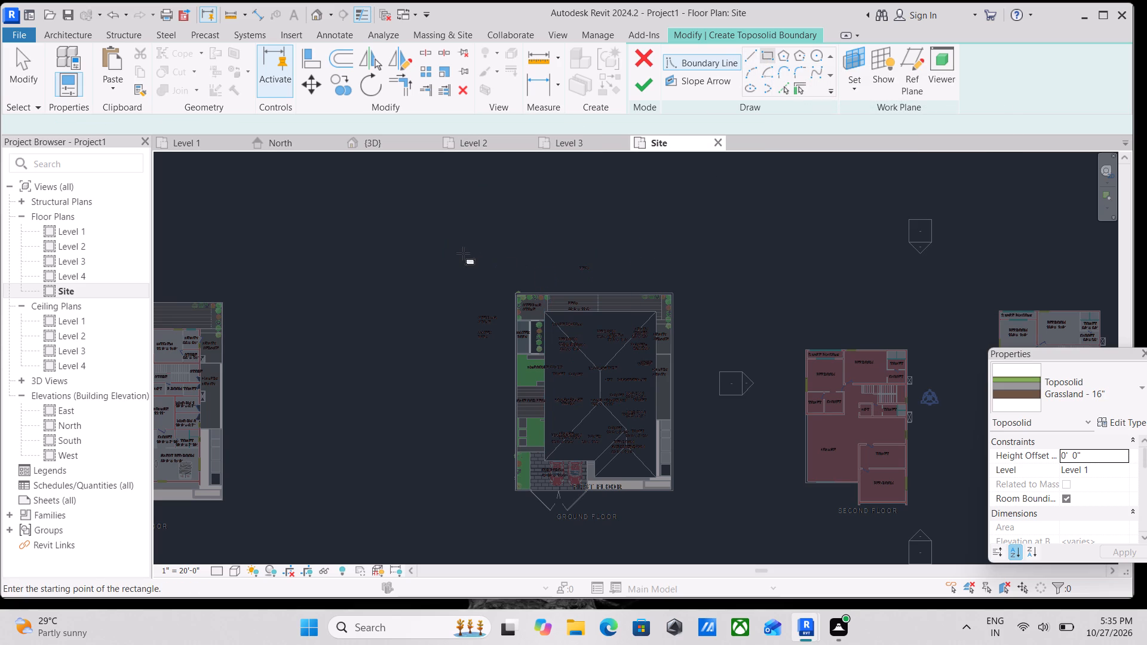
left_click(470, 252)
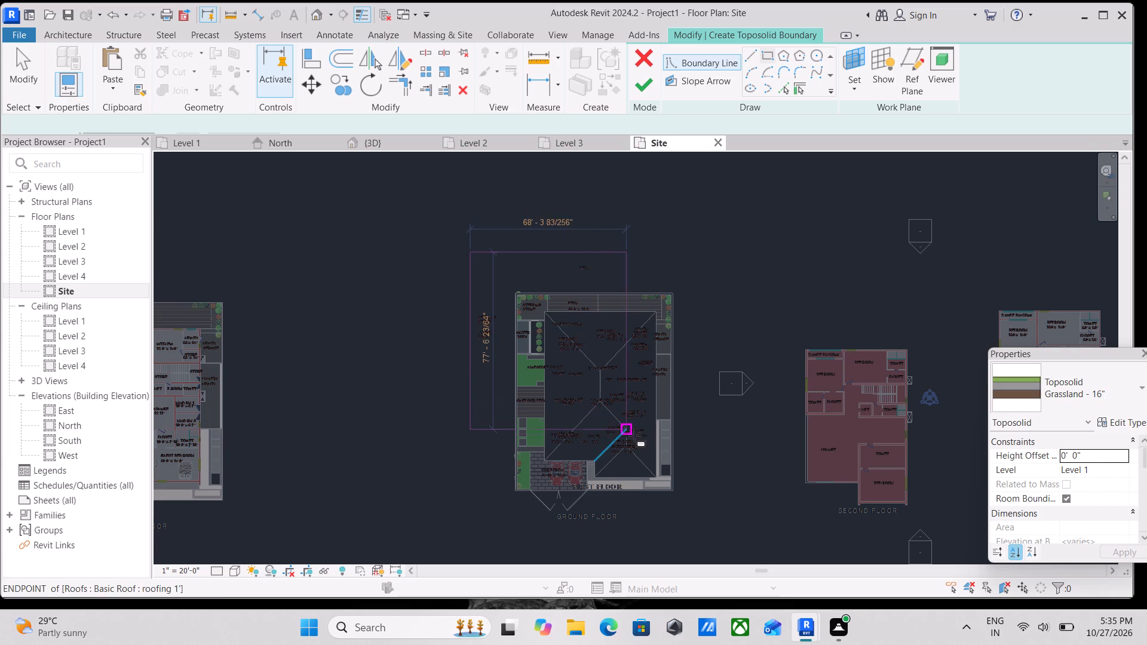
left_click(728, 539)
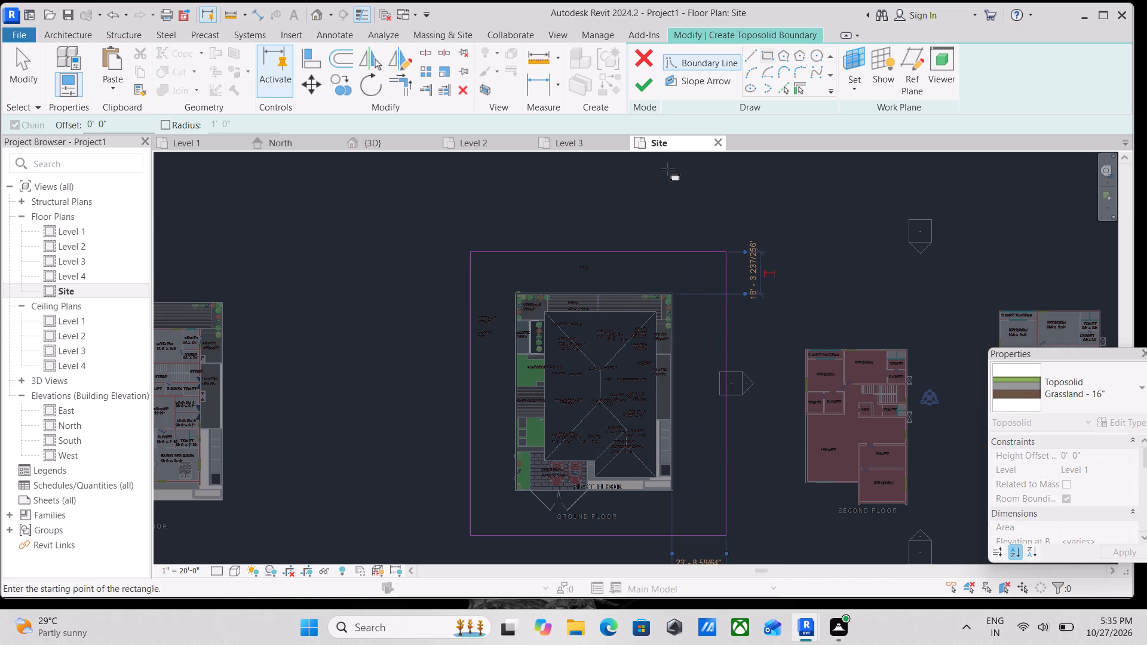
left_click(642, 91)
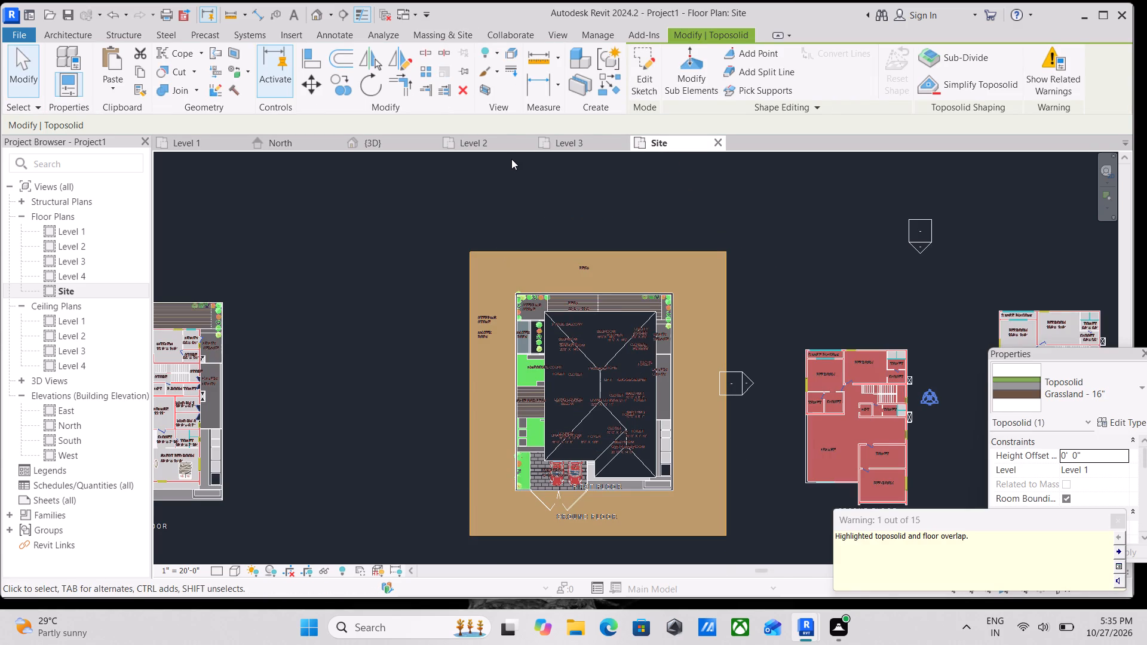
Examine in the 3D view how the grassland toposolid meets the compound walls, gate and garden floors, and check its level constraint.
key("Escape")
key("Escape")
scroll(520, 276, "down", 2)
scroll(557, 203, "down", 1)
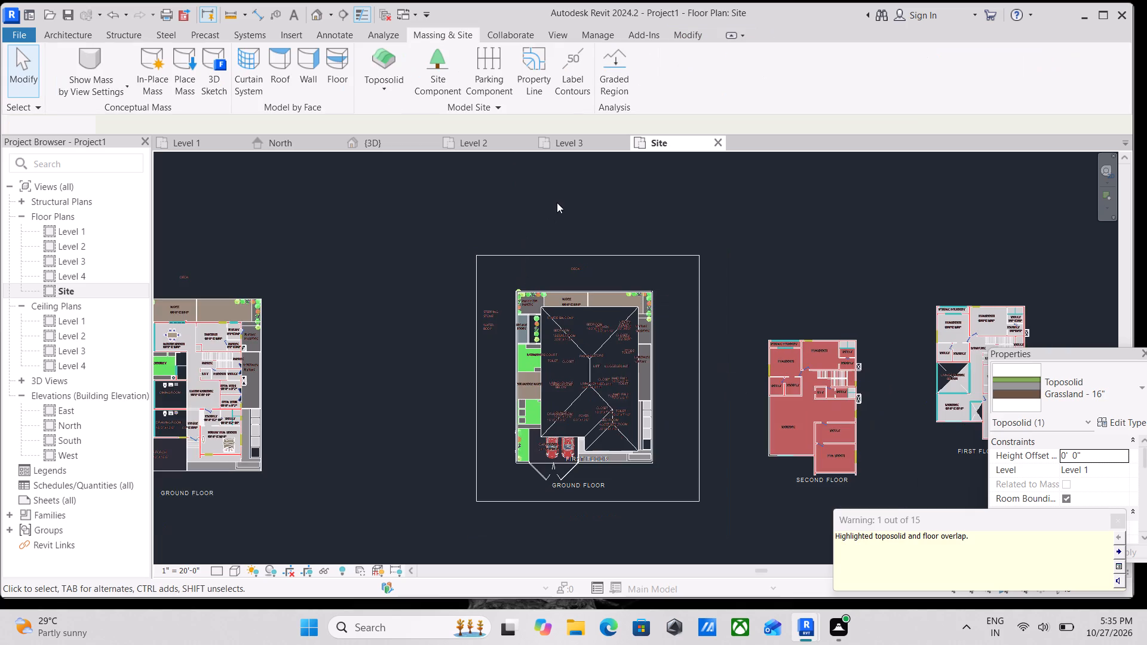
scroll(557, 202, "down", 1)
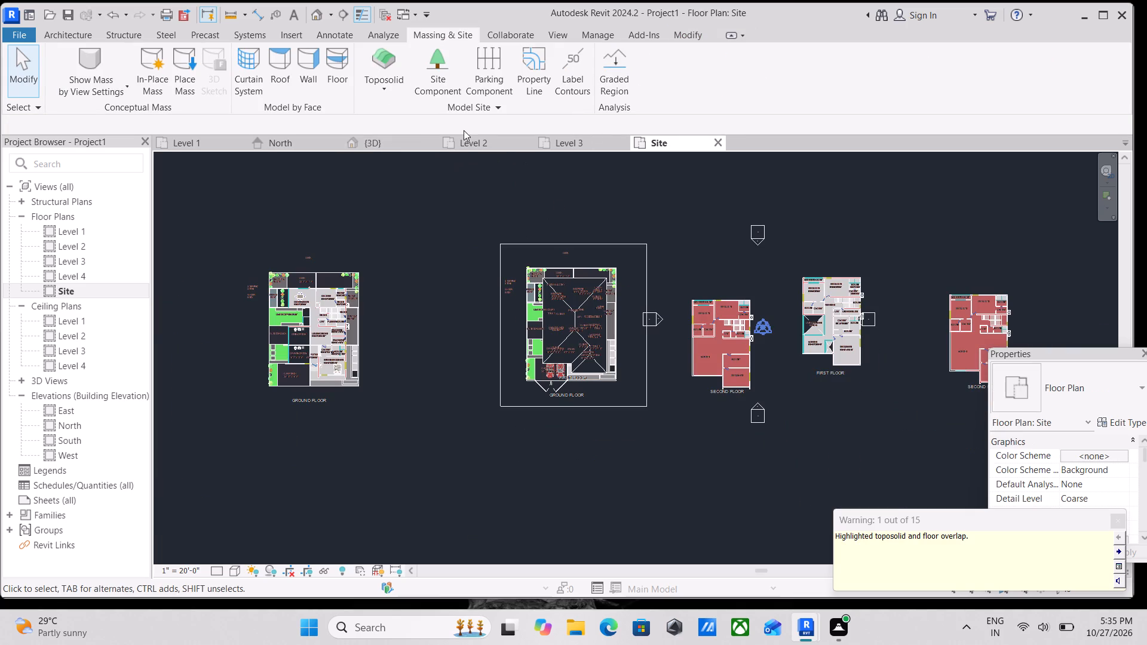
left_click(390, 140)
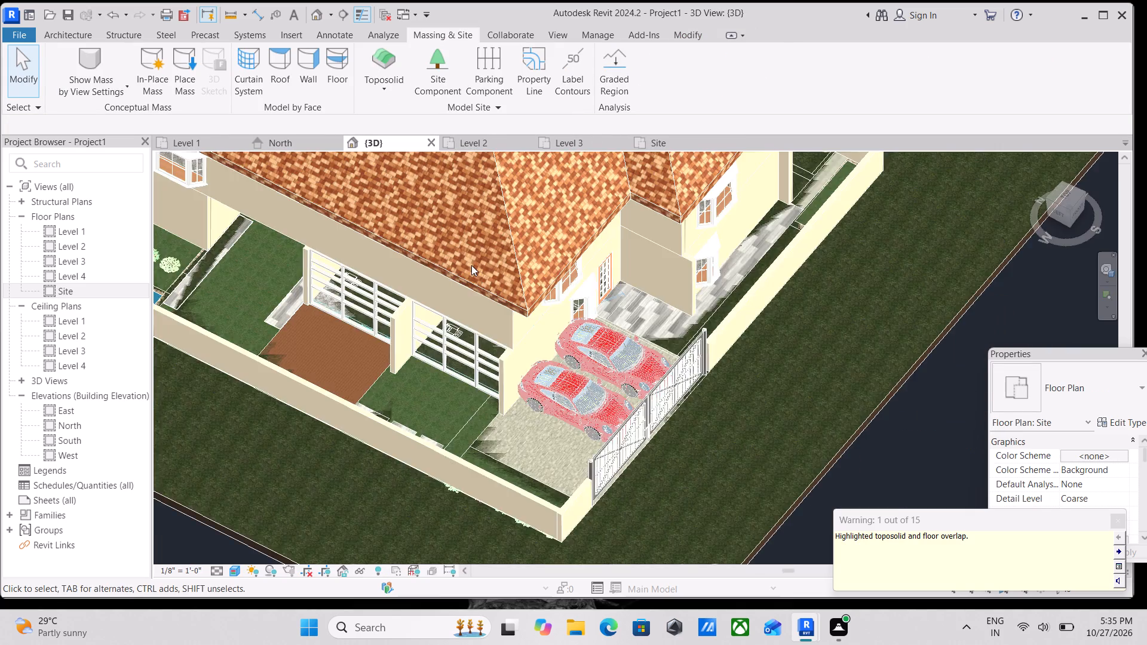
scroll(471, 265, "down", 3)
key("Escape")
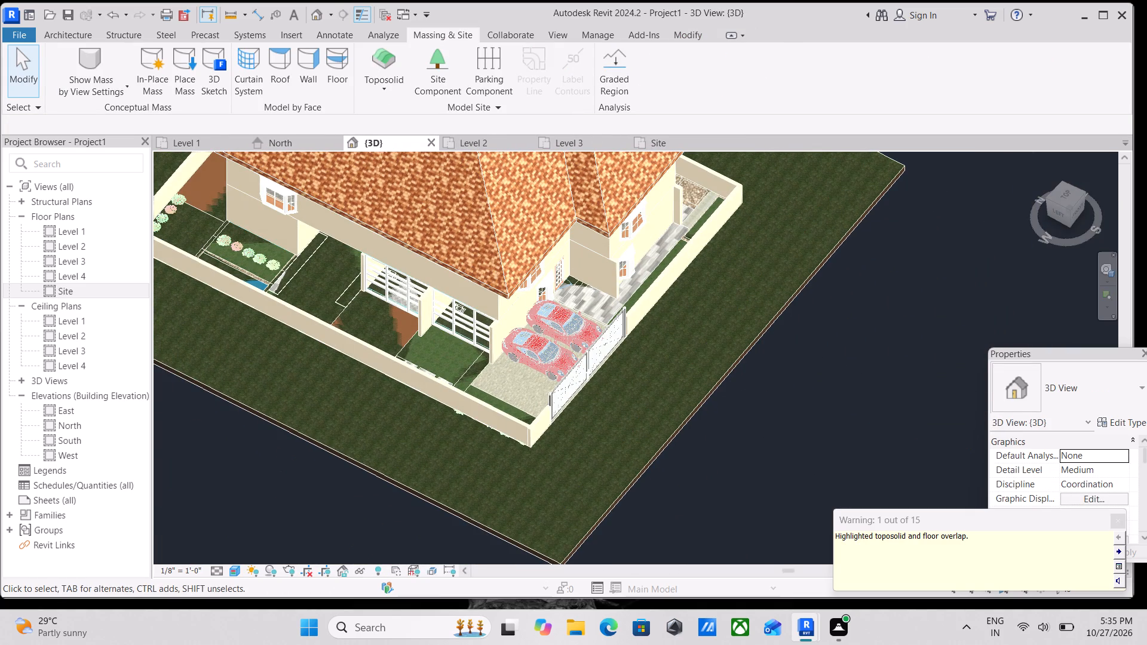
left_click(1077, 214)
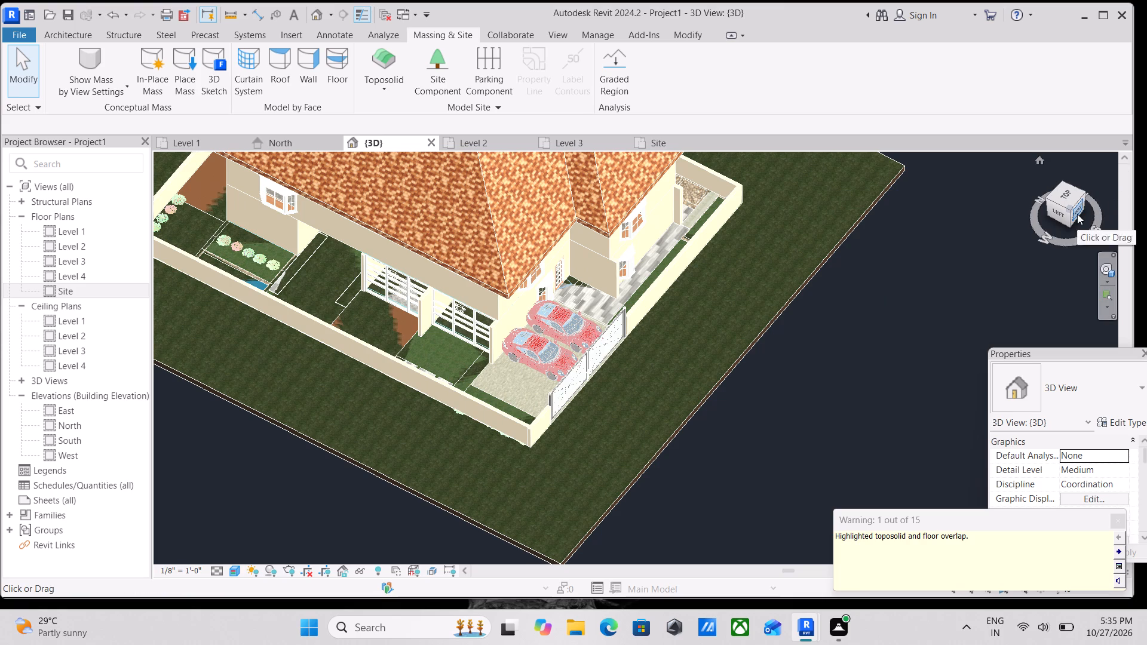
scroll(688, 332, "up", 3)
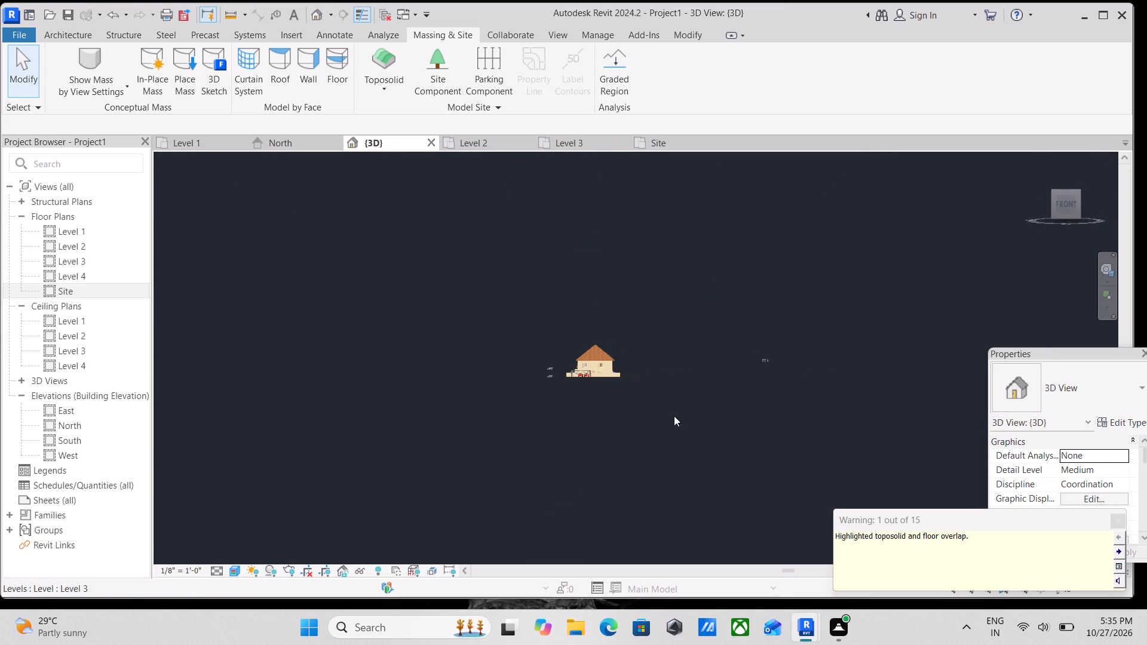
scroll(602, 421, "up", 9)
scroll(431, 335, "up", 5)
scroll(335, 327, "up", 1)
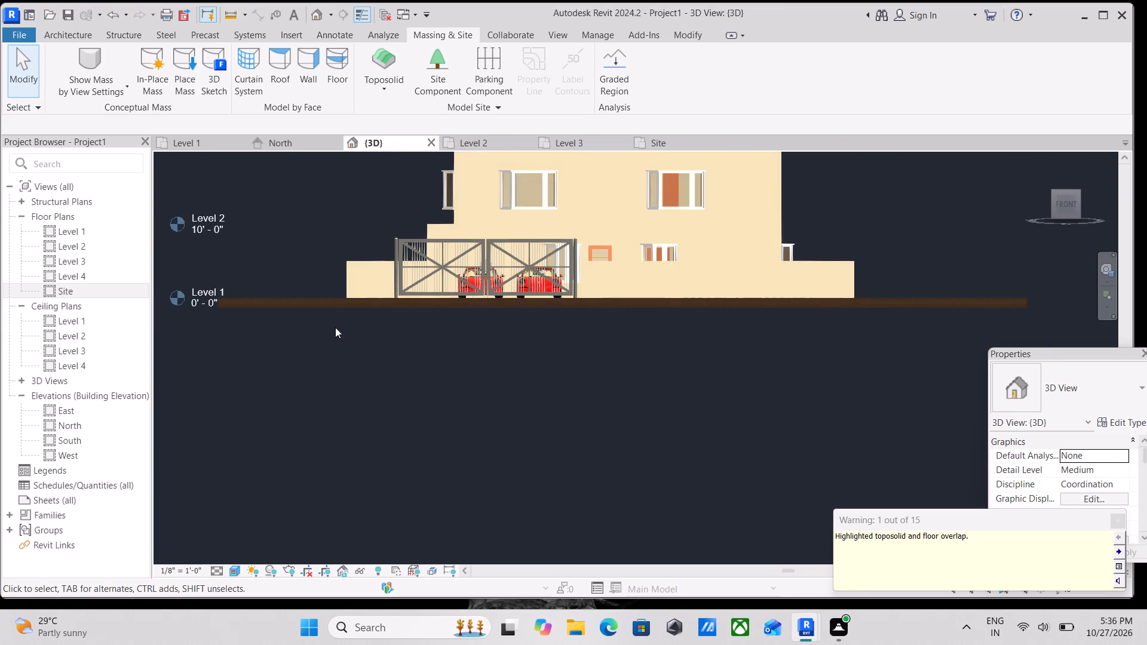
scroll(335, 327, "up", 2)
left_click(322, 285)
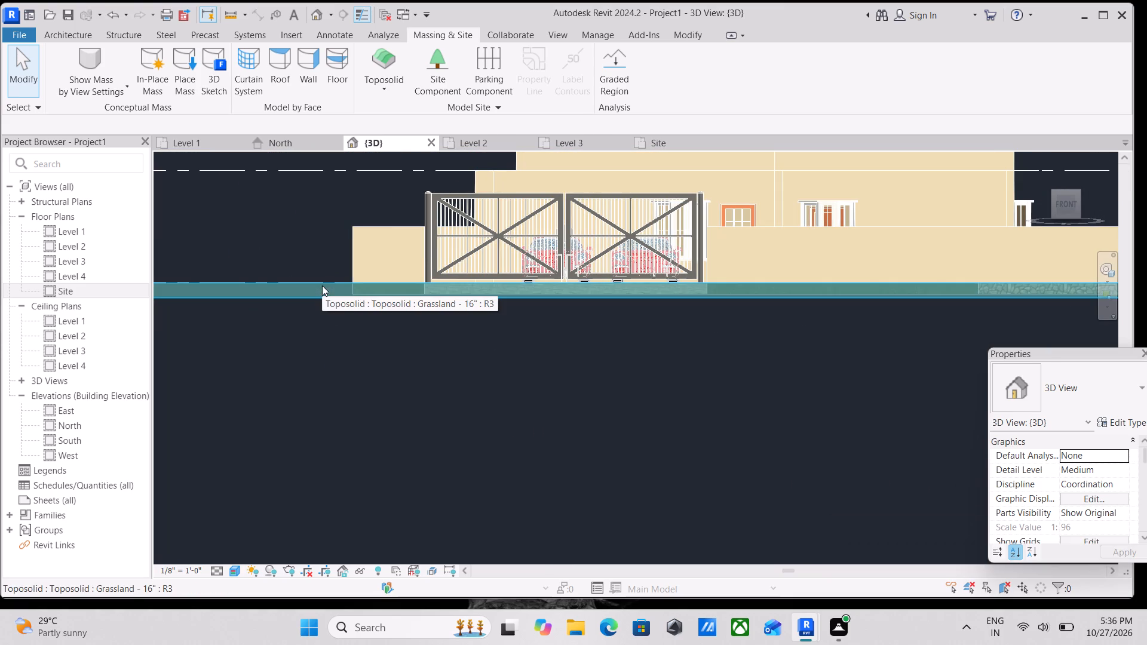
middle_click_drag(345, 277, 416, 337)
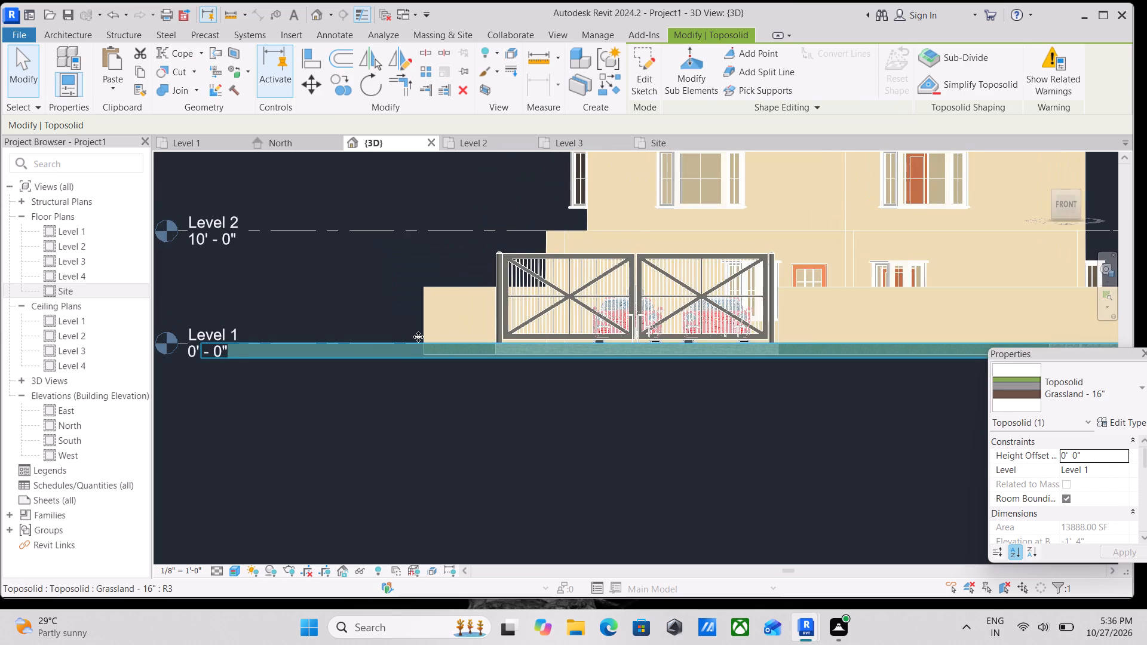
scroll(418, 337, "down", 3)
middle_click_drag(419, 337, 455, 384, "shift")
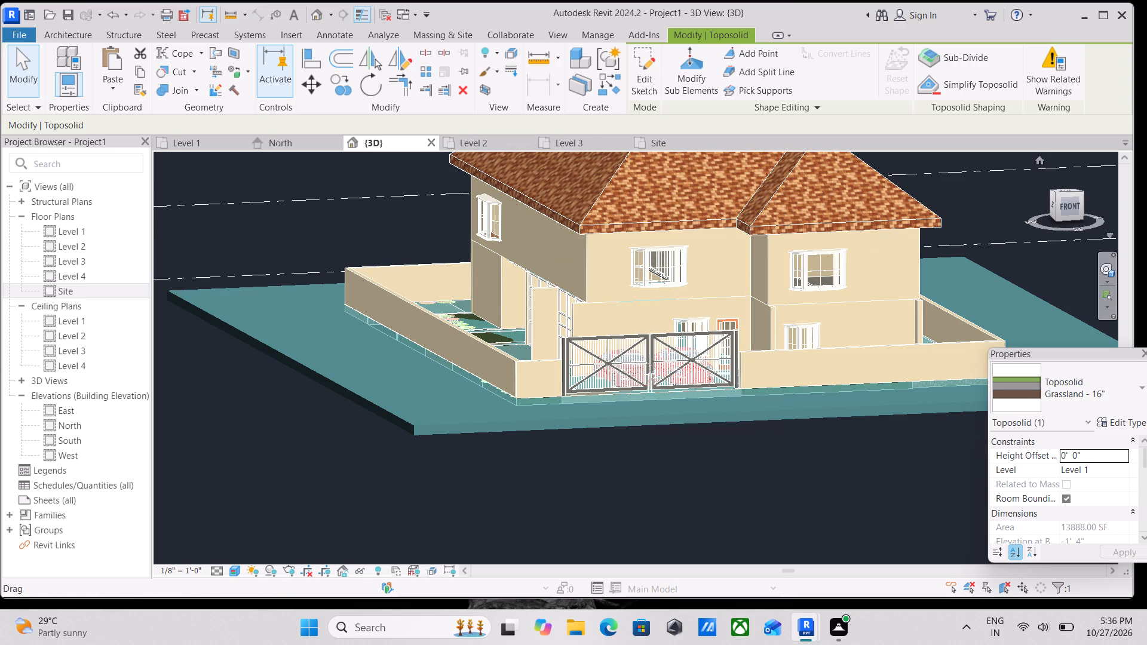
scroll(1086, 229, "down", 2)
middle_click_drag(918, 300, 888, 303)
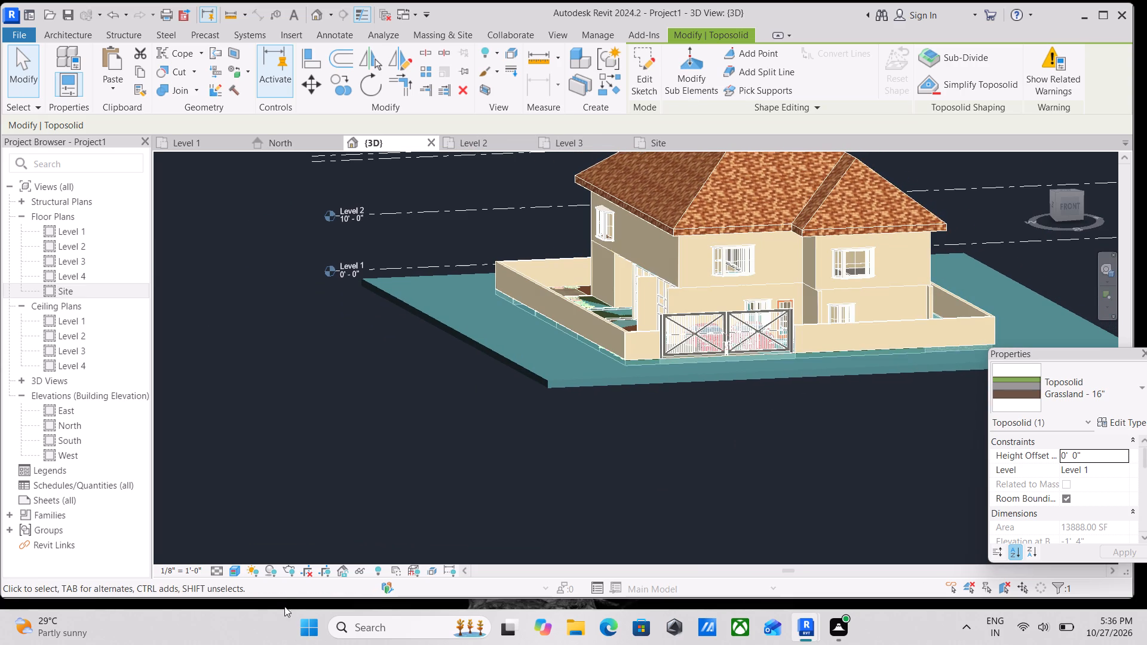
scroll(689, 407, "up", 4)
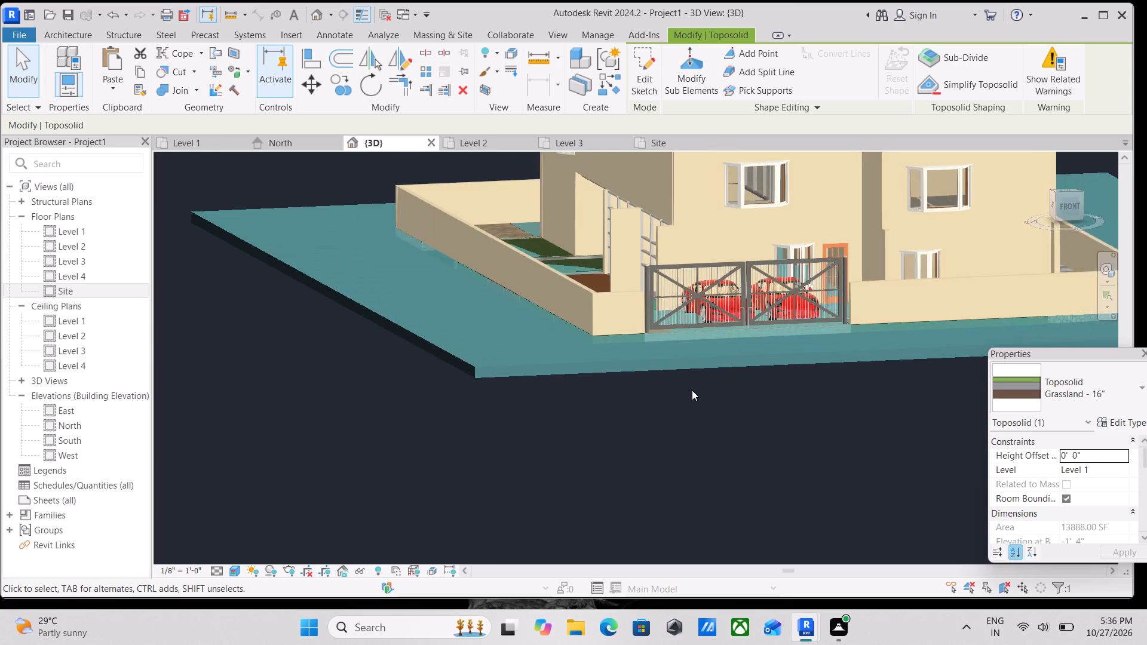
middle_click_drag(692, 390, 653, 409)
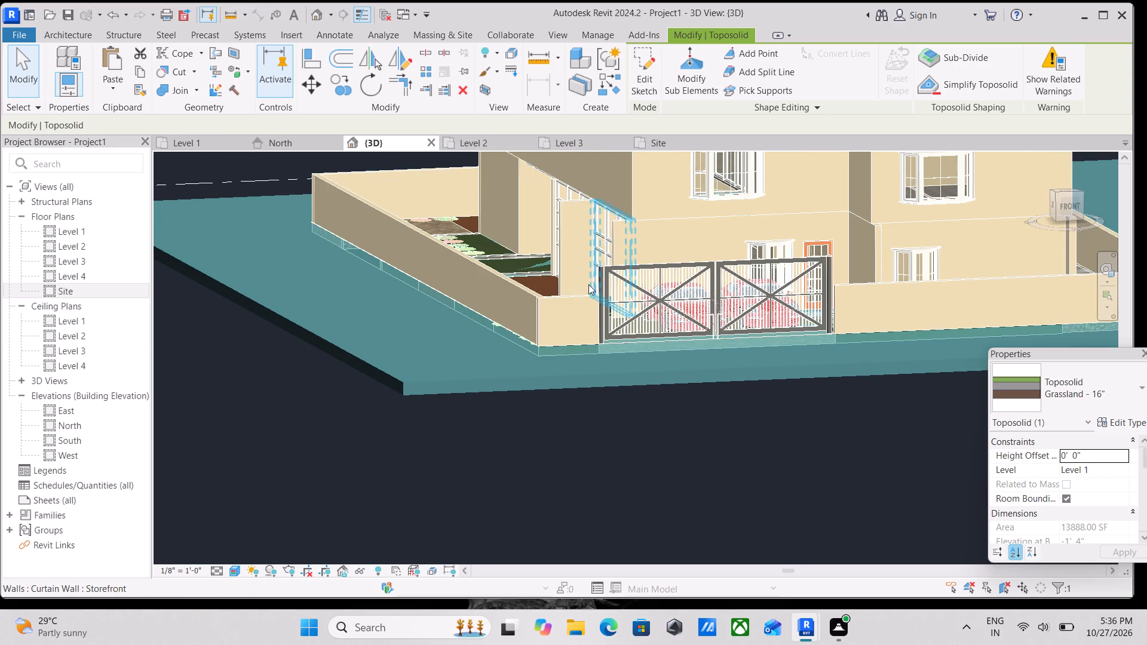
left_click(1125, 466)
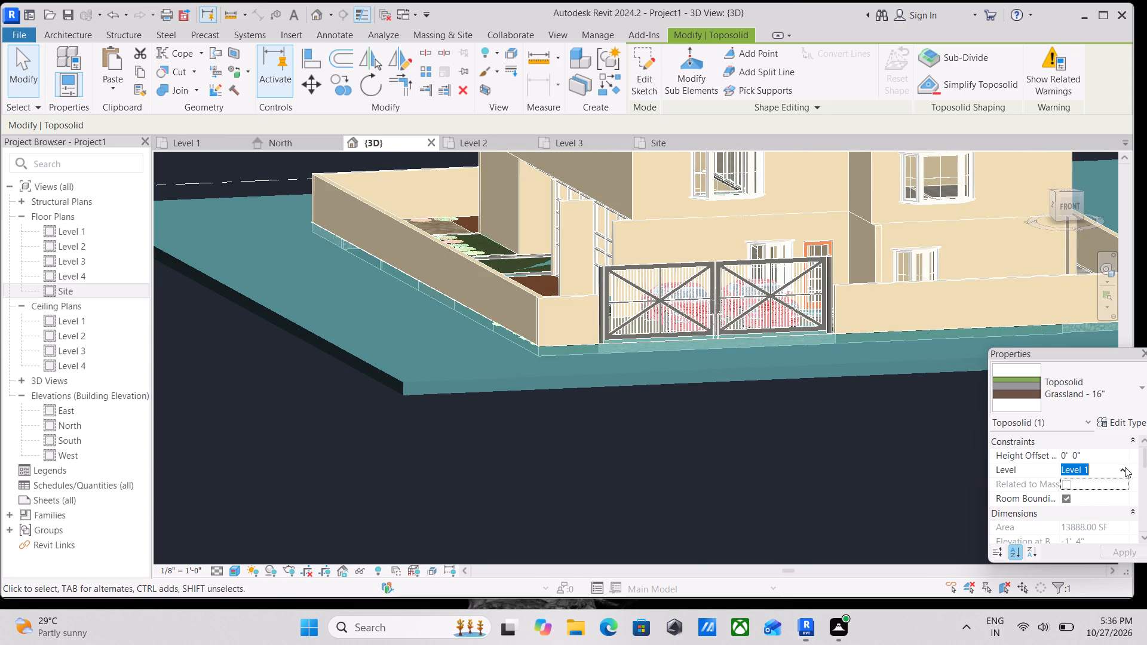
left_click(1125, 469)
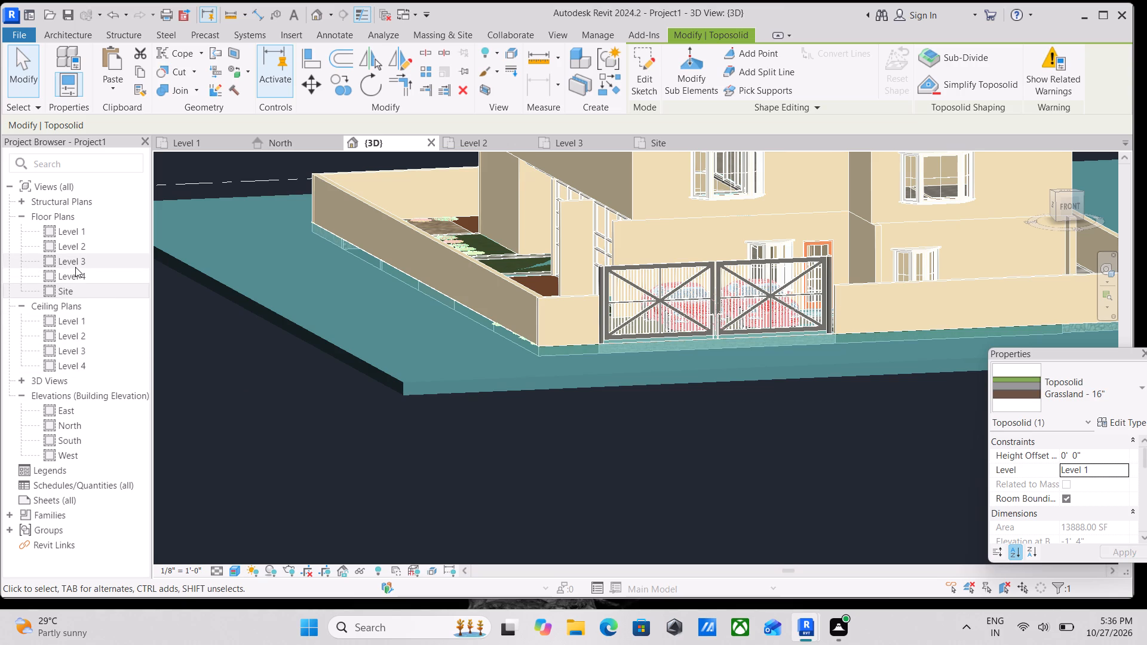
In the North elevation, add a new level 1' below Level 1 by picking the Level 1 line with a 1' offset.
double_click(78, 429)
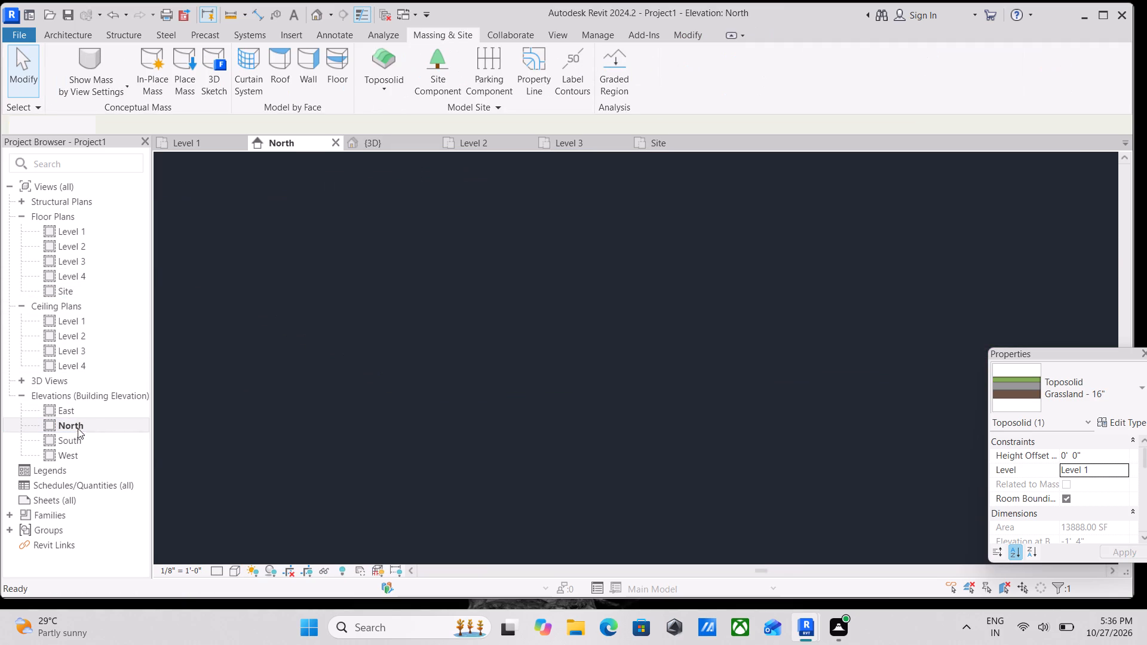
scroll(336, 384, "down", 3)
middle_click_drag(336, 384, 397, 308)
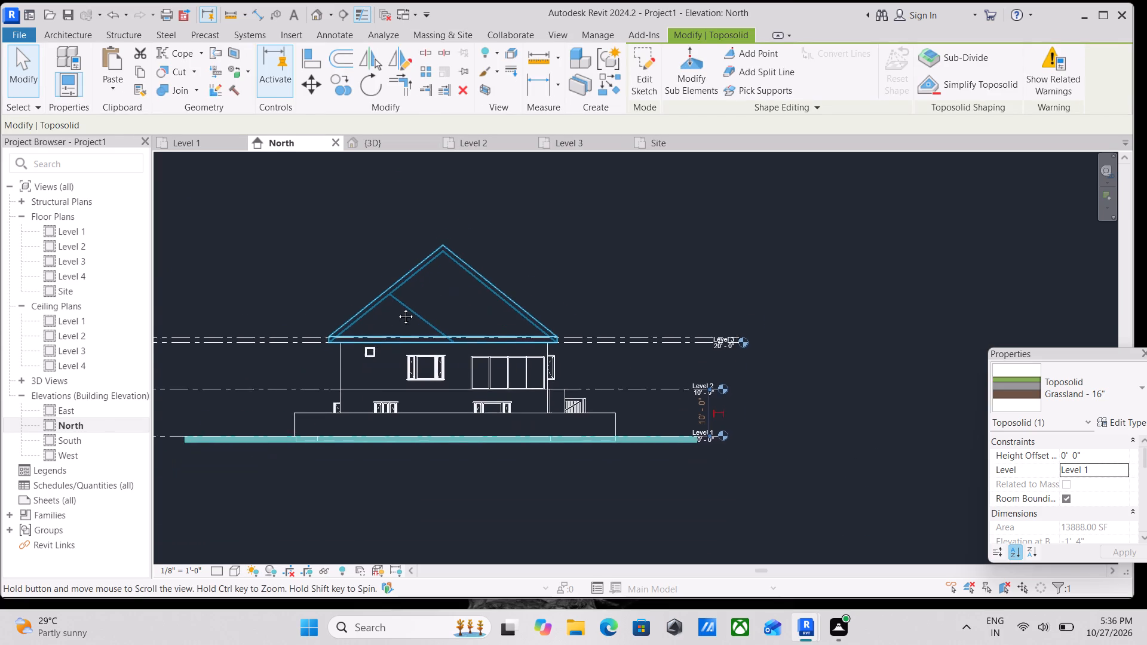
middle_click_drag(397, 308, 401, 303)
key("Escape")
scroll(309, 450, "up", 2)
middle_click_drag(290, 428, 532, 440)
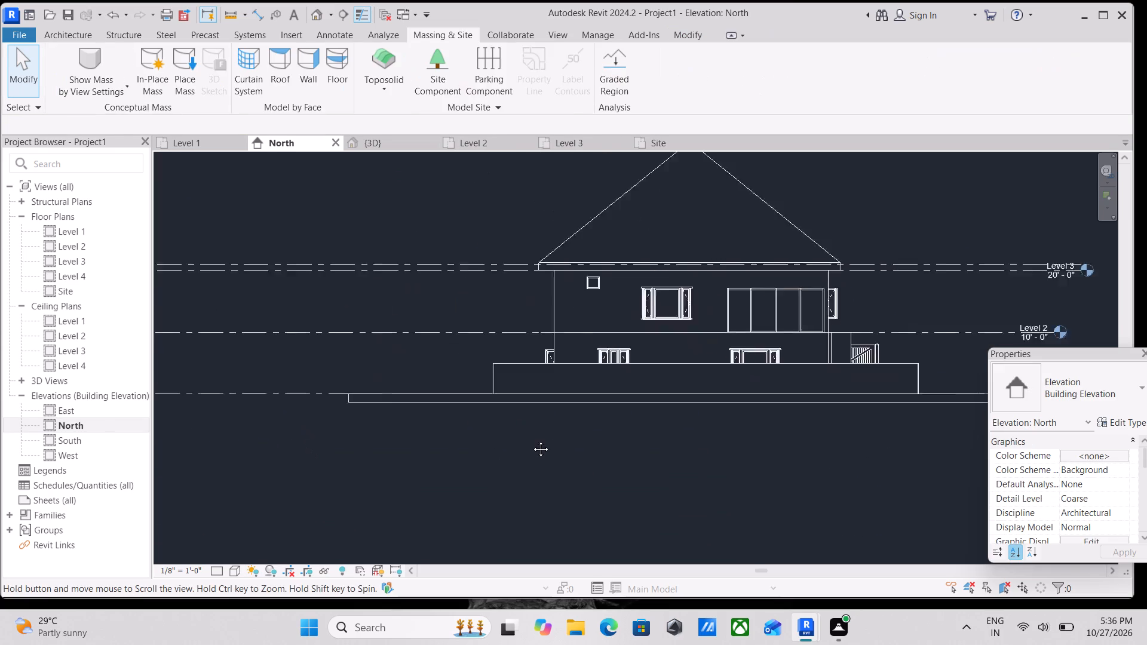
middle_click_drag(532, 440, 578, 430)
scroll(341, 429, "down", 1)
middle_click_drag(341, 429, 513, 480)
scroll(317, 419, "down", 2)
middle_click_drag(317, 418, 398, 408)
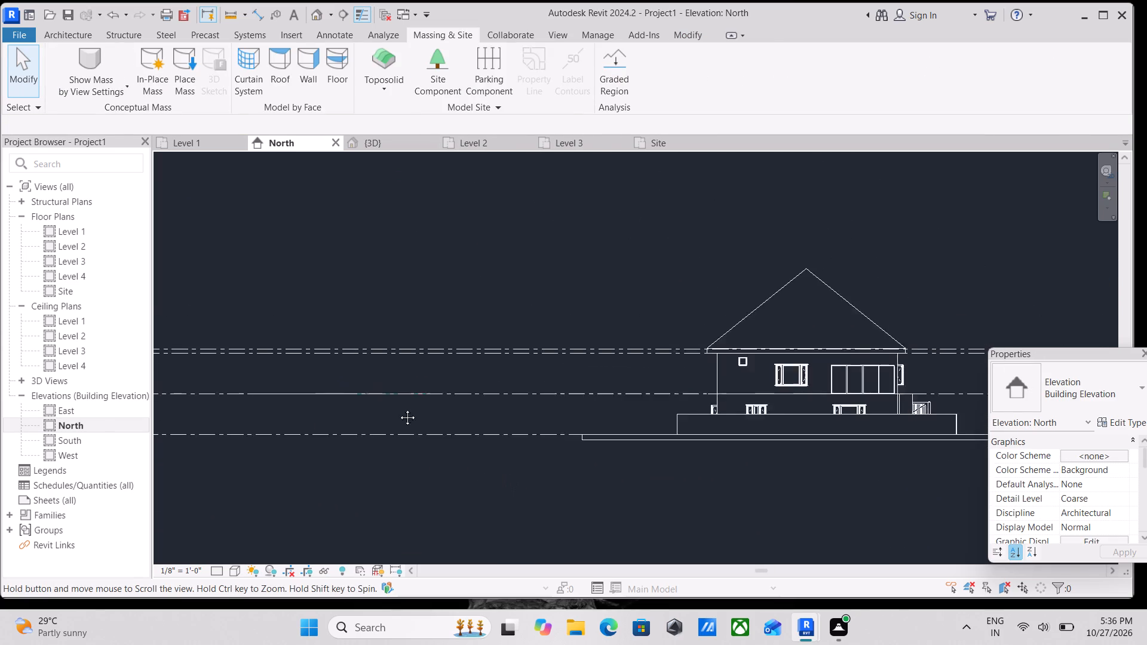
middle_click_drag(398, 408, 477, 388)
scroll(254, 368, "down", 1)
middle_click_drag(300, 416, 370, 426)
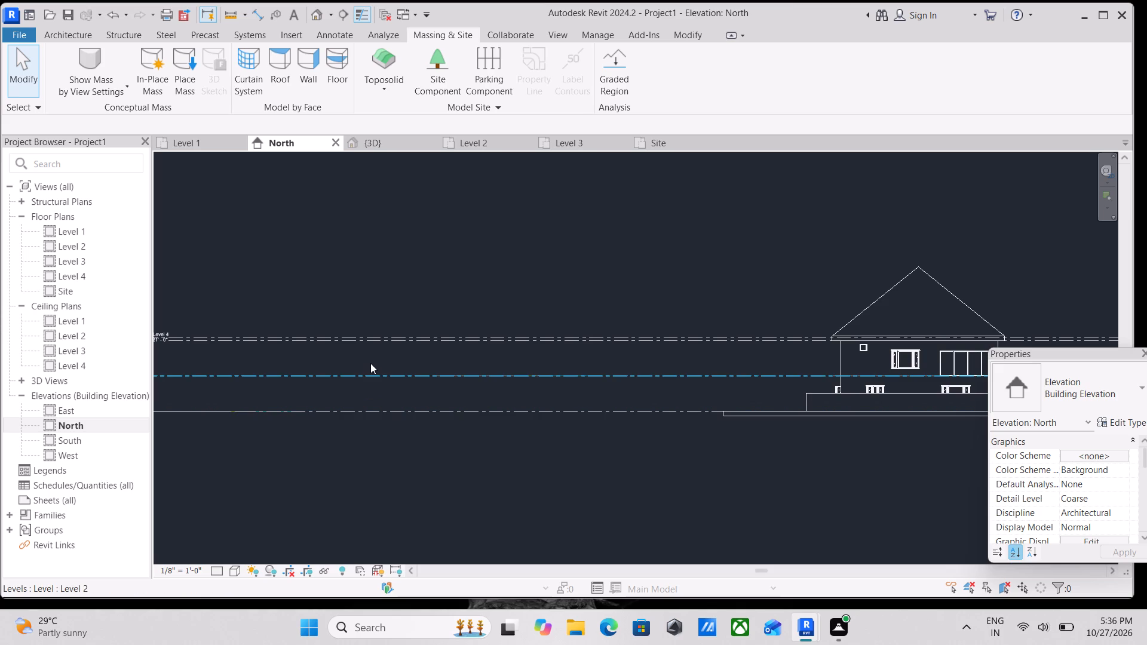
type("ll")
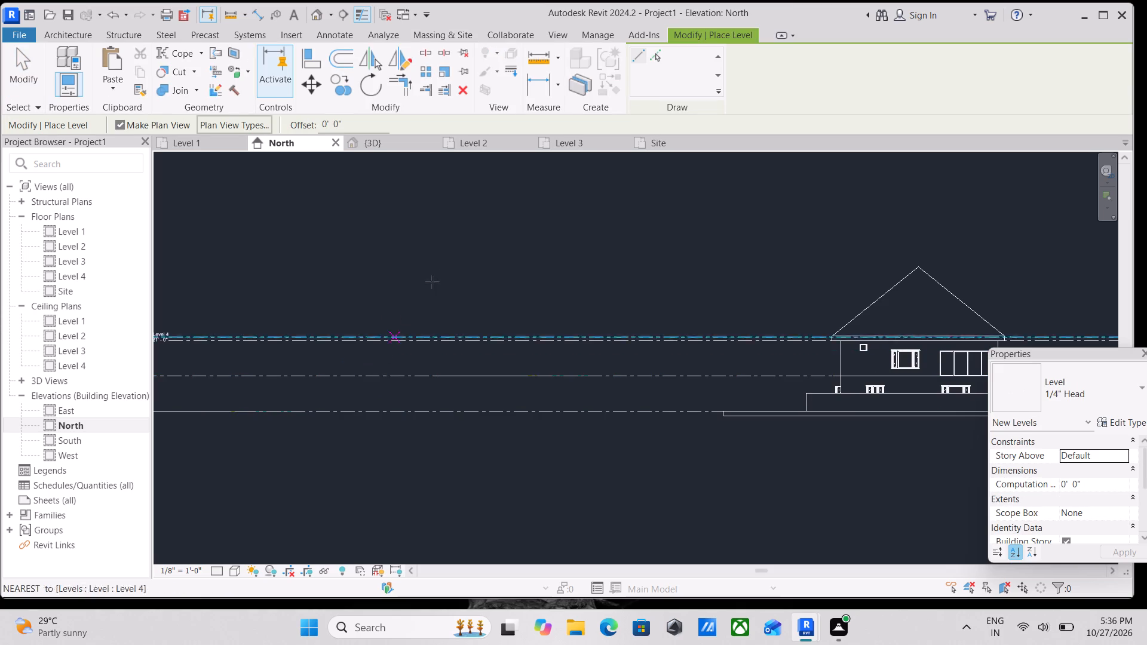
left_click(657, 55)
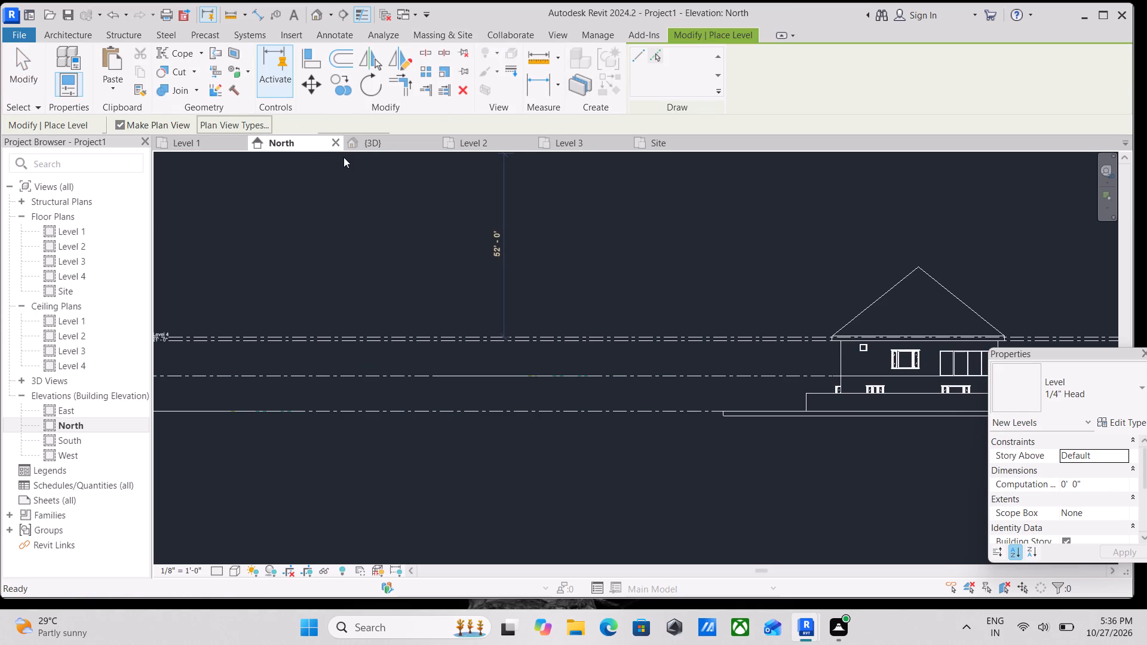
left_click_drag(349, 121, 283, 128)
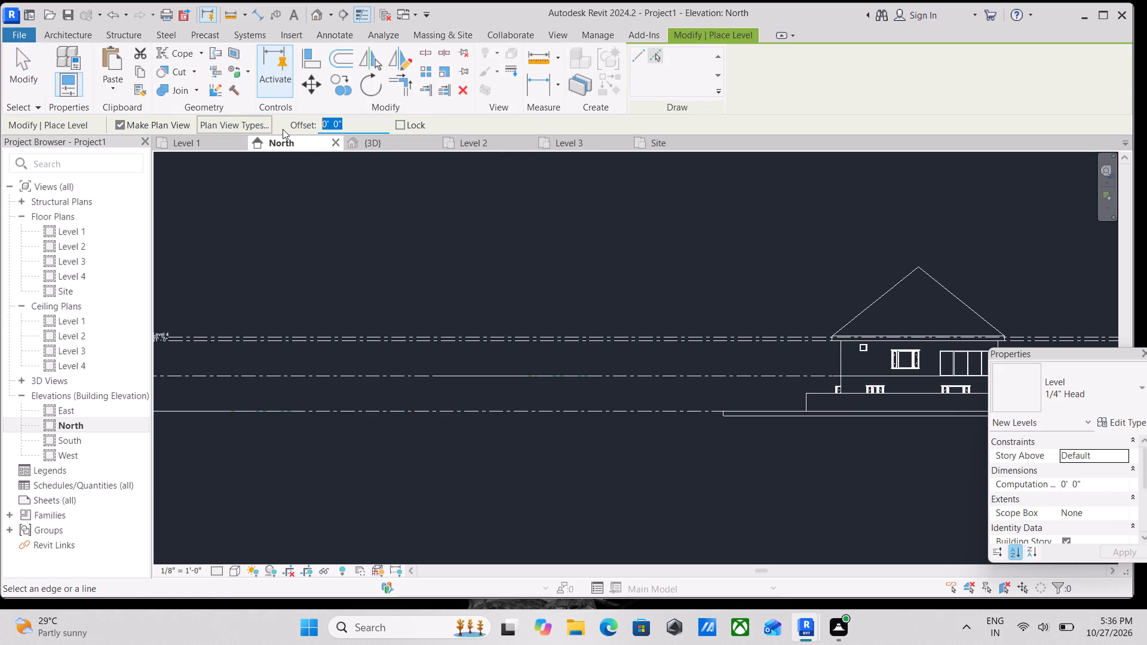
key("1")
key("apostrophe")
key("Return")
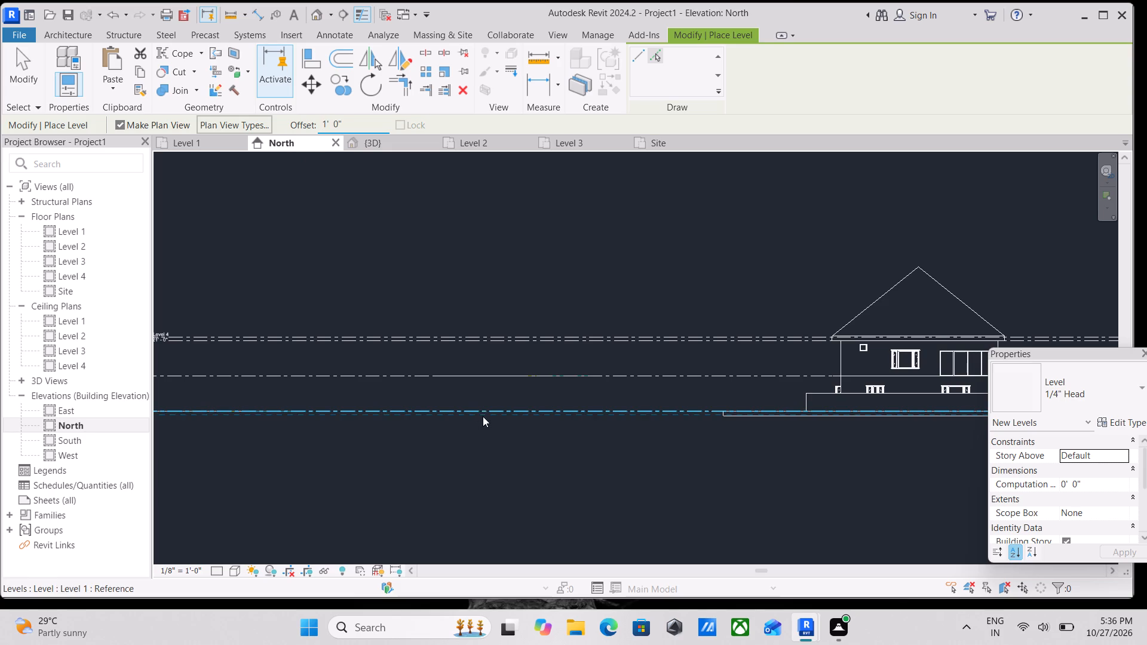
scroll(496, 417, "up", 6)
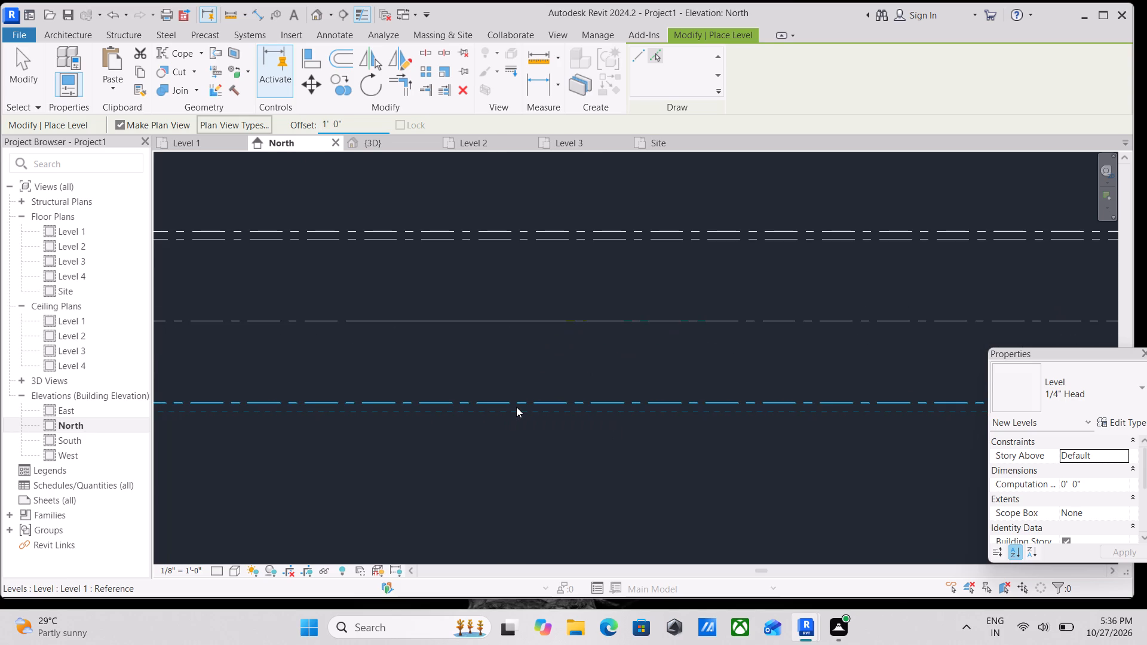
left_click(516, 407)
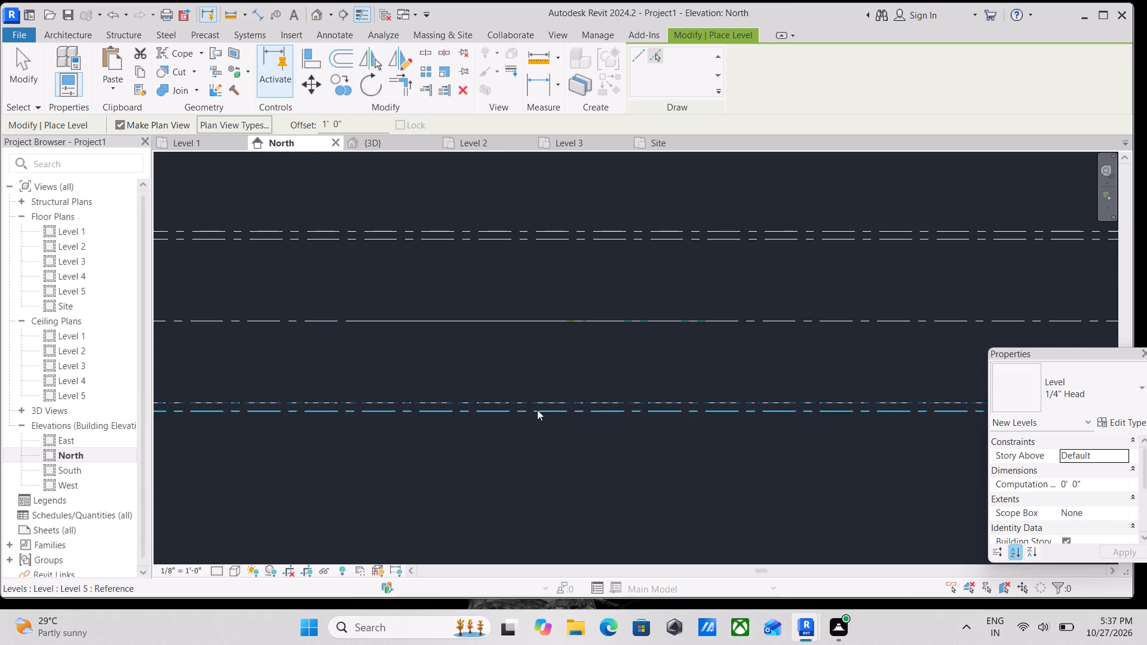
key("Escape")
scroll(566, 368, "down", 3)
key("Escape")
scroll(576, 360, "down", 3)
key("Escape")
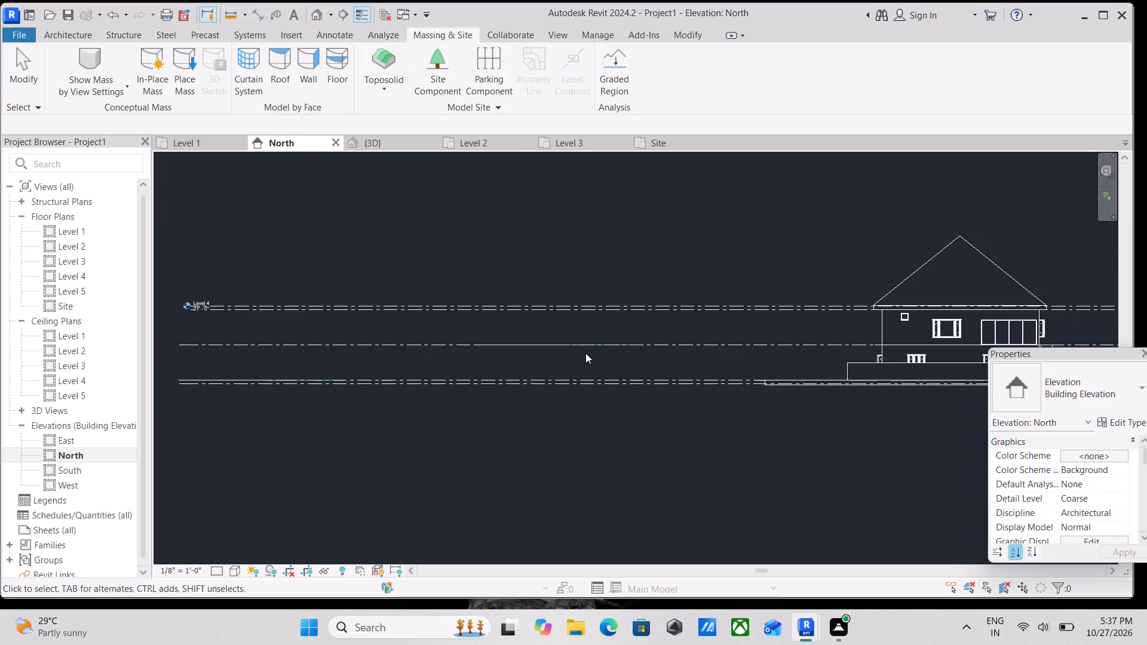
key("Escape")
key("Escape")
Move the grassland toposolid down 1' in the North elevation so its top sits on the new level below Level 1.
scroll(778, 401, "up", 10)
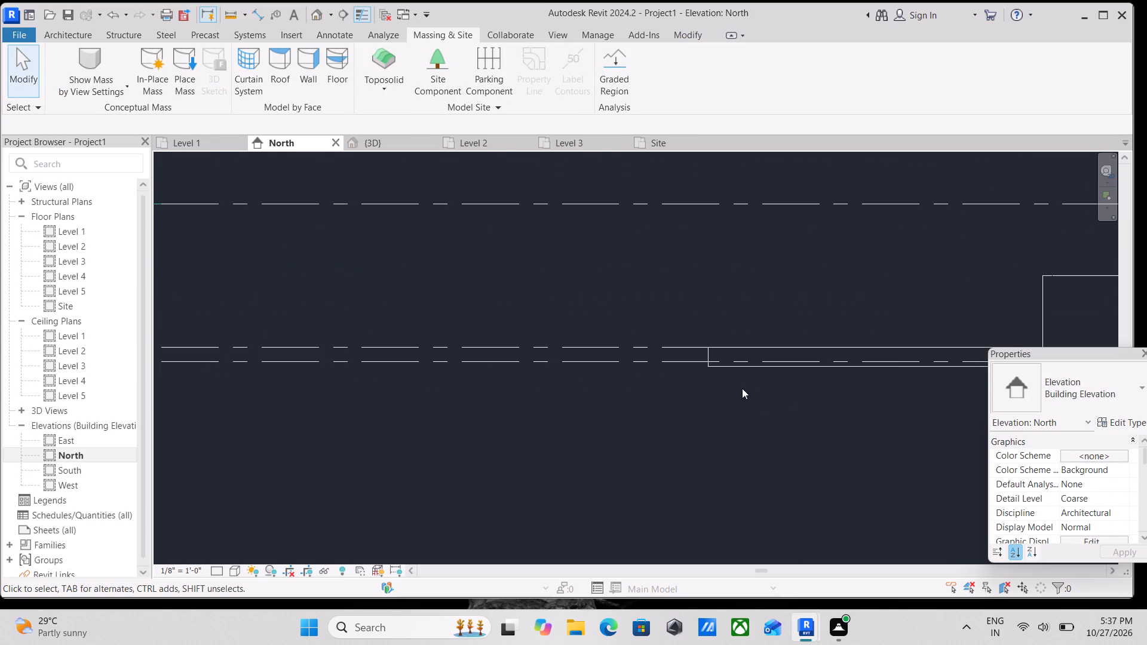
left_click(718, 369)
middle_click_drag(714, 380, 538, 383)
scroll(709, 388, "down", 2)
middle_click_drag(709, 388, 655, 398)
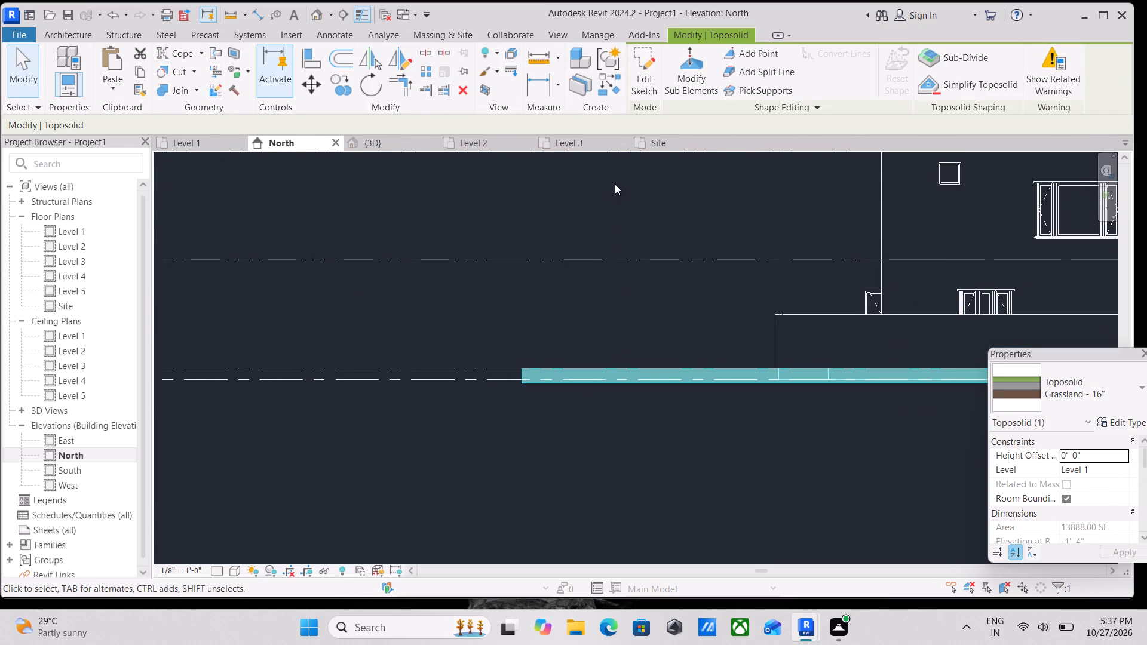
left_click(312, 87)
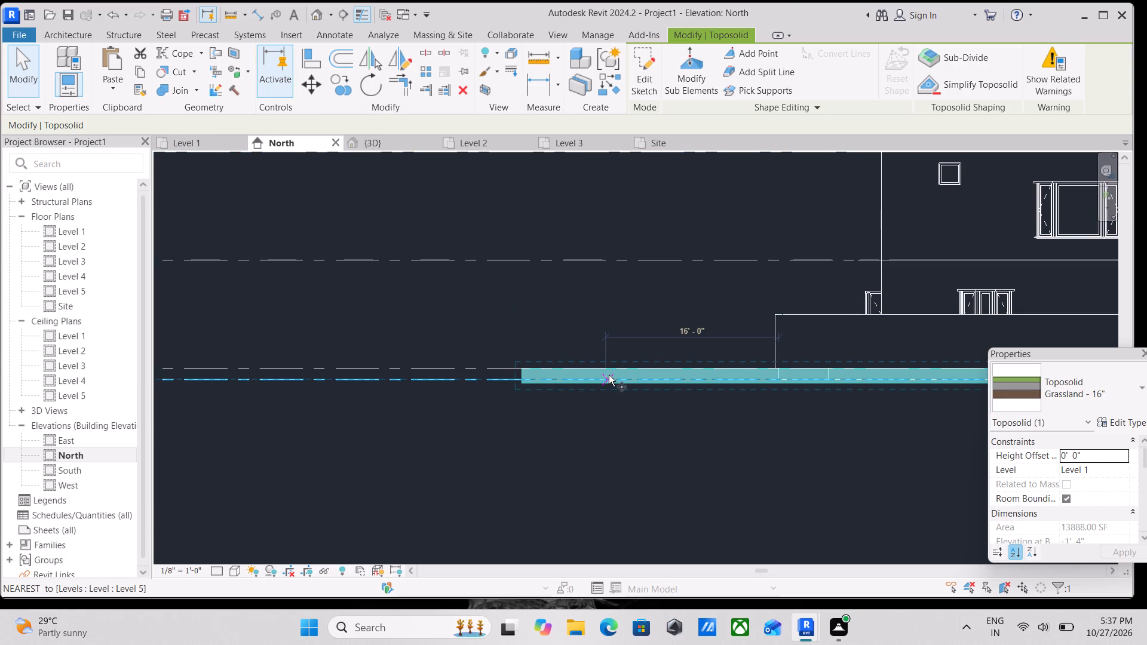
scroll(619, 370, "up", 3)
left_click(625, 365)
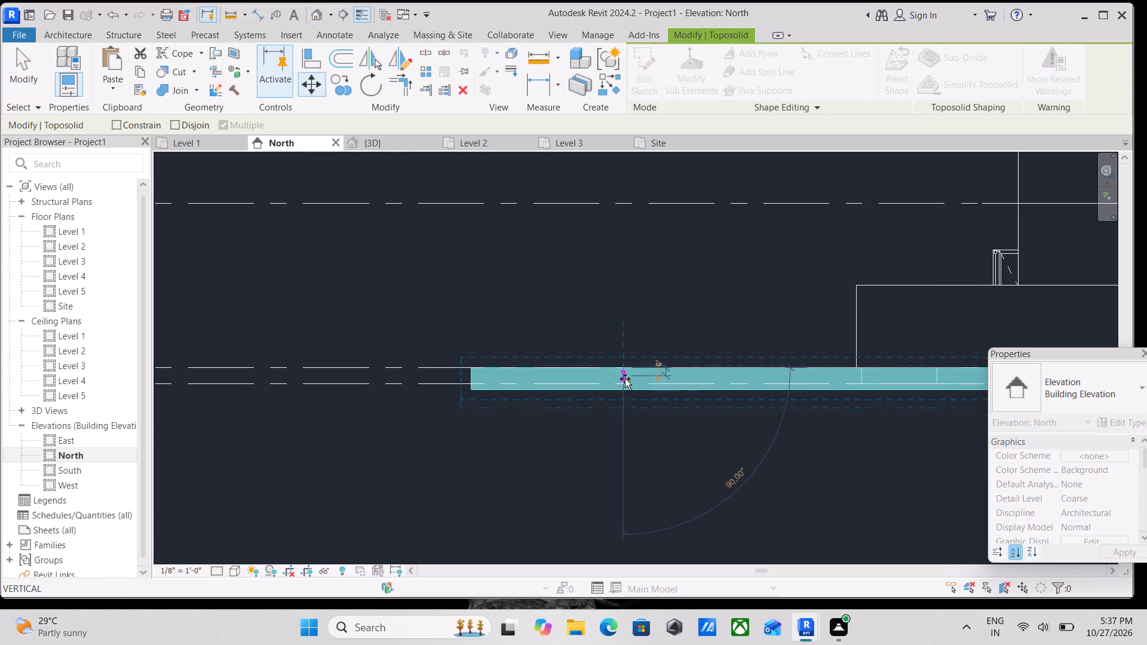
left_click(625, 383)
scroll(653, 380, "down", 2)
middle_click_drag(645, 379, 552, 352)
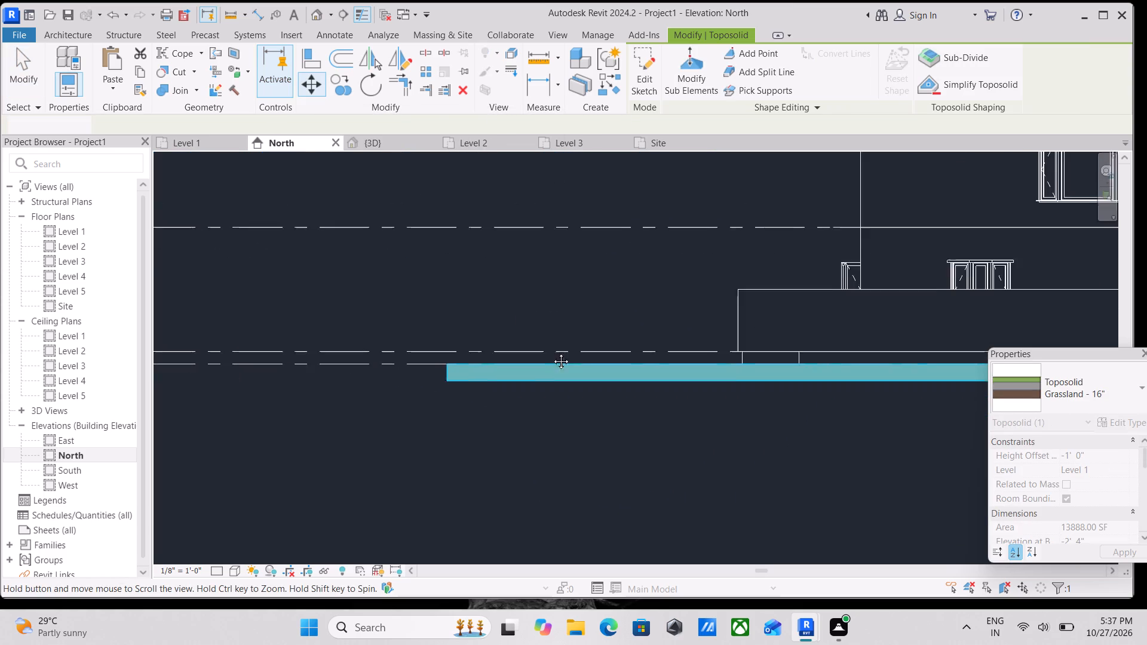
middle_click_drag(552, 352, 443, 349)
scroll(443, 349, "down", 1)
key("Escape")
scroll(575, 363, "down", 3)
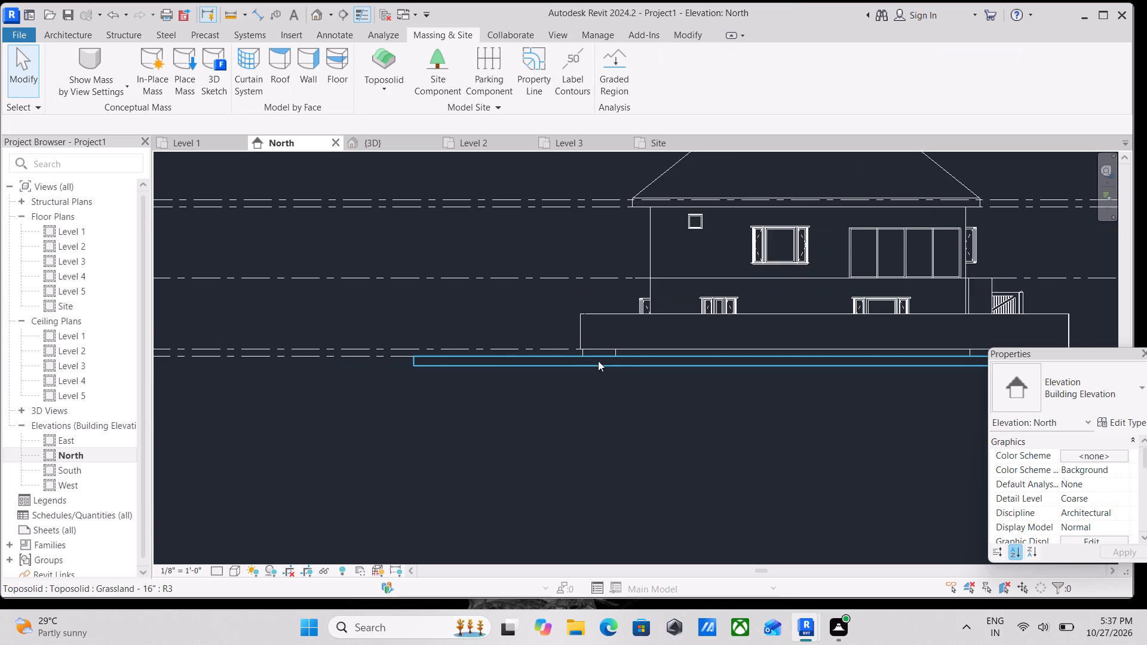
scroll(605, 360, "down", 3)
middle_click_drag(605, 360, 516, 381)
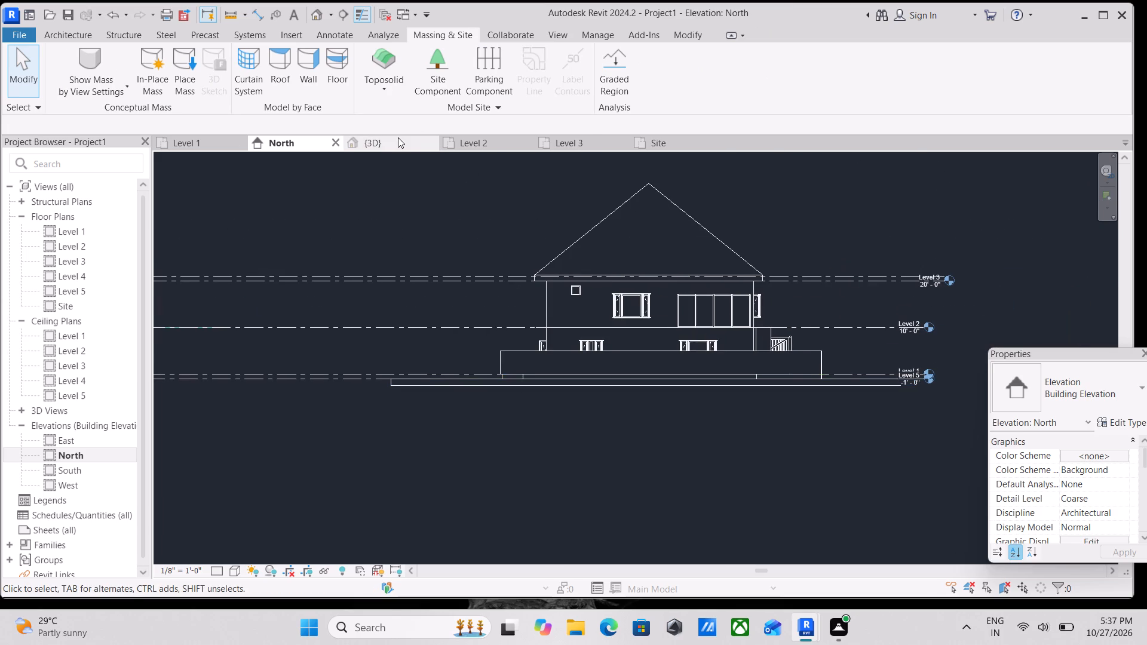
Examine in the 3D view how the lowered grassland toposolid meets the front compound walls, gate and floor edges.
left_click(390, 137)
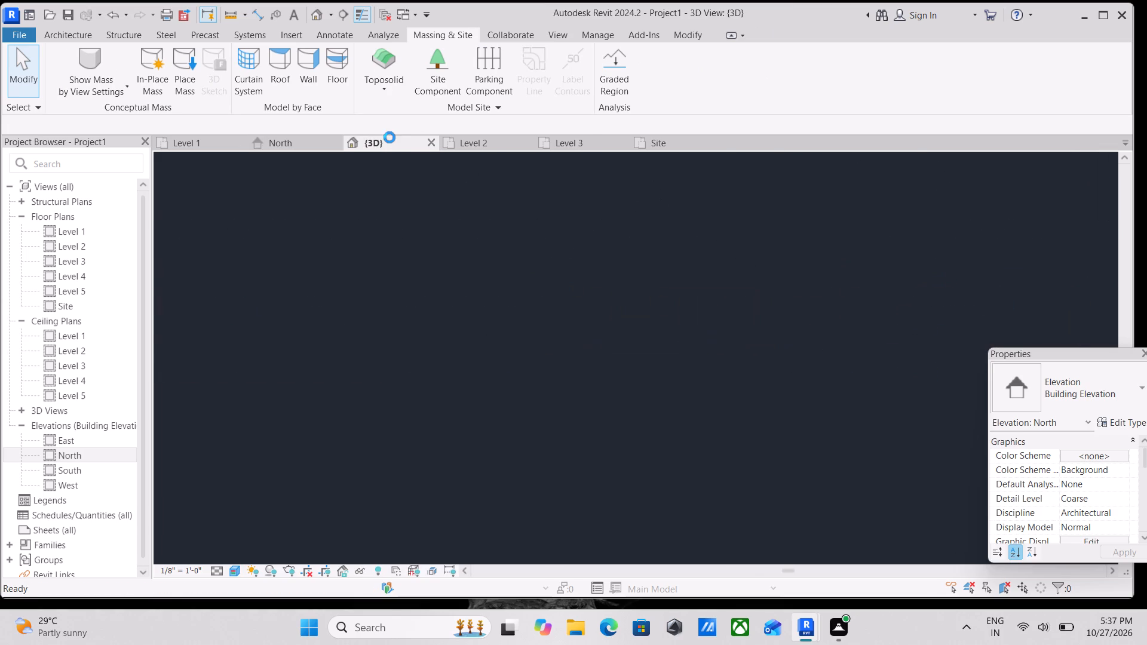
scroll(555, 343, "up", 5)
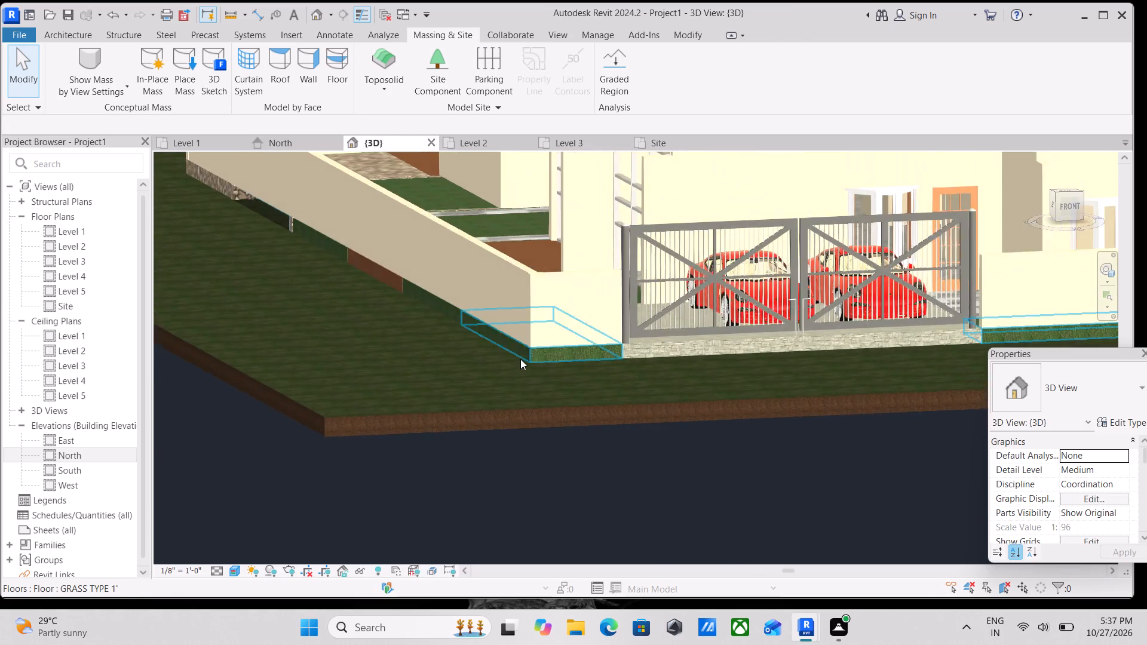
scroll(520, 359, "up", 2)
scroll(620, 376, "up", 7)
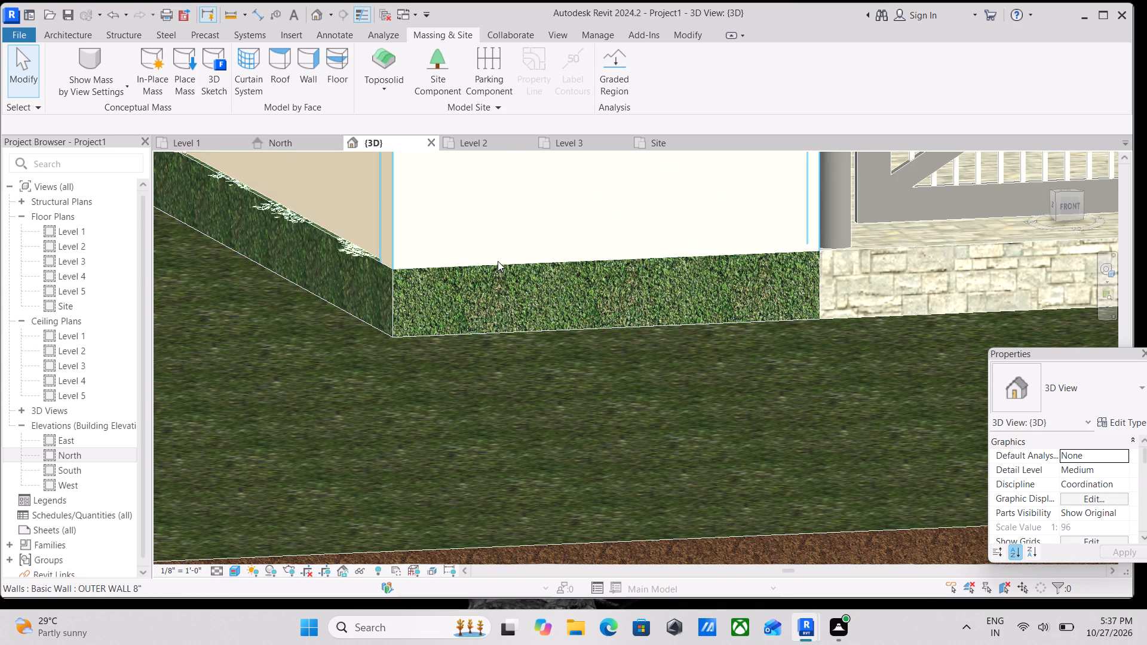
scroll(498, 261, "down", 11)
middle_click_drag(526, 268, 465, 313)
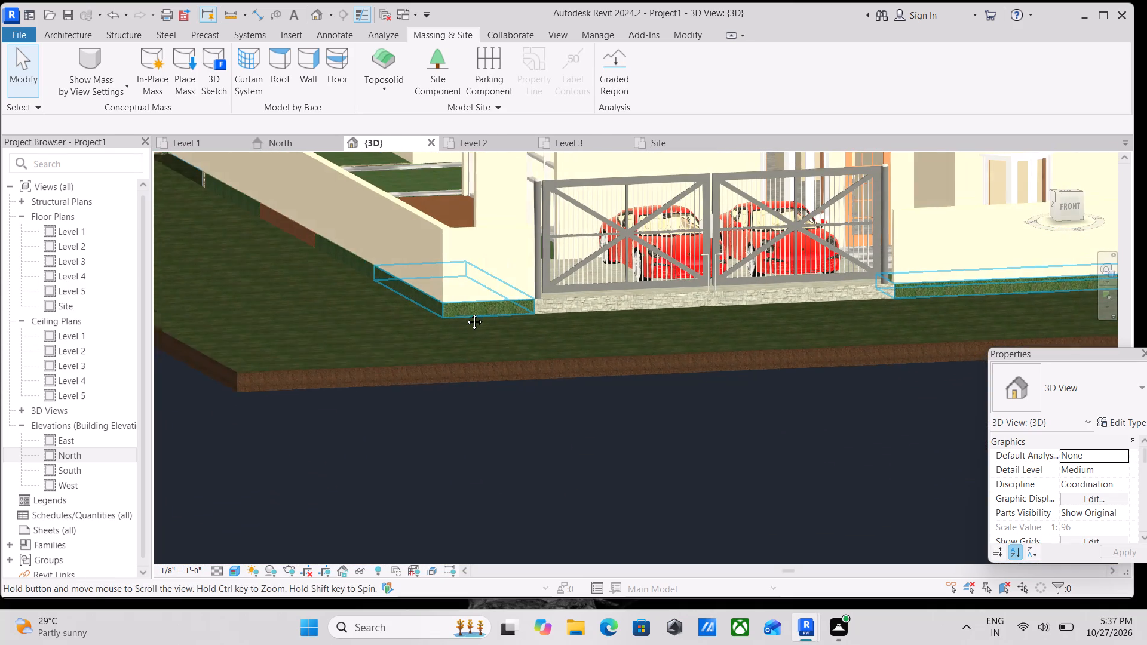
middle_click_drag(465, 313, 431, 324)
middle_click_drag(556, 275, 420, 346)
middle_click_drag(546, 332, 486, 341)
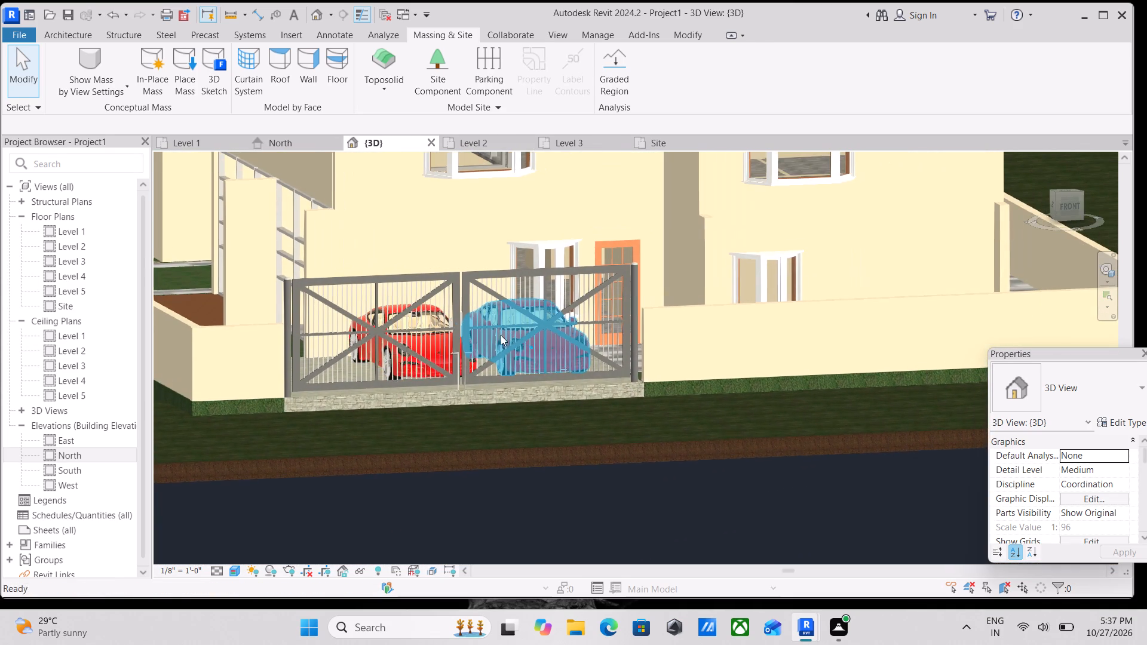
Stretch the base of the long front compound wall beside the gate down to the grassland, to a base offset of about -1' 8".
left_click(651, 308)
middle_click_drag(734, 351, 575, 334)
scroll(815, 397, "up", 6)
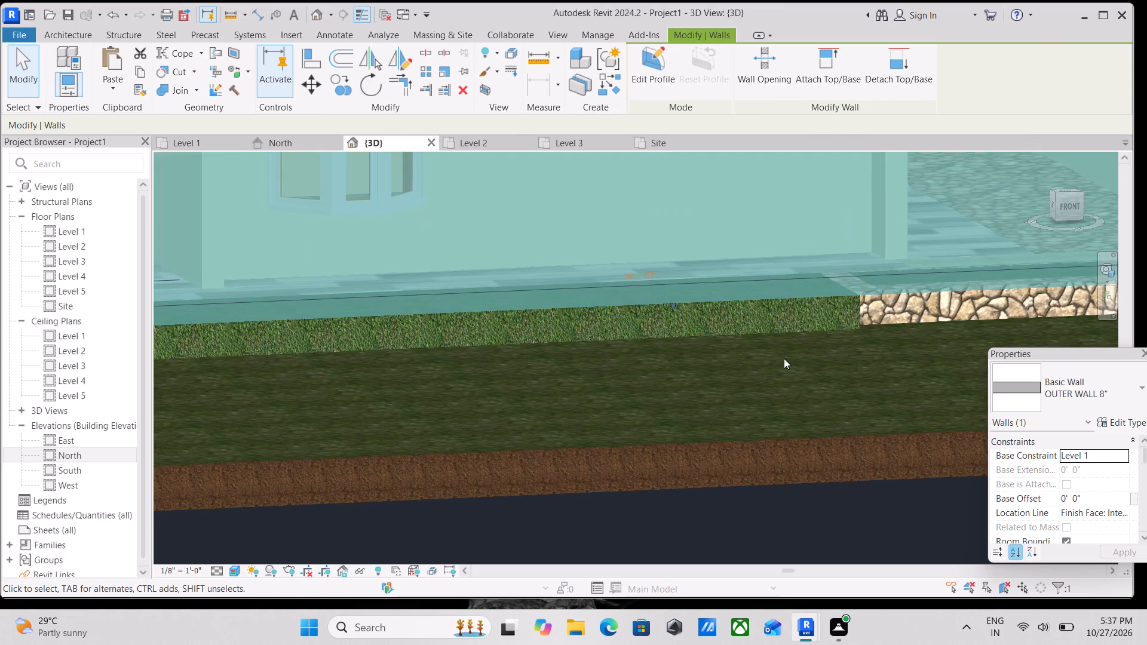
scroll(766, 326, "down", 3)
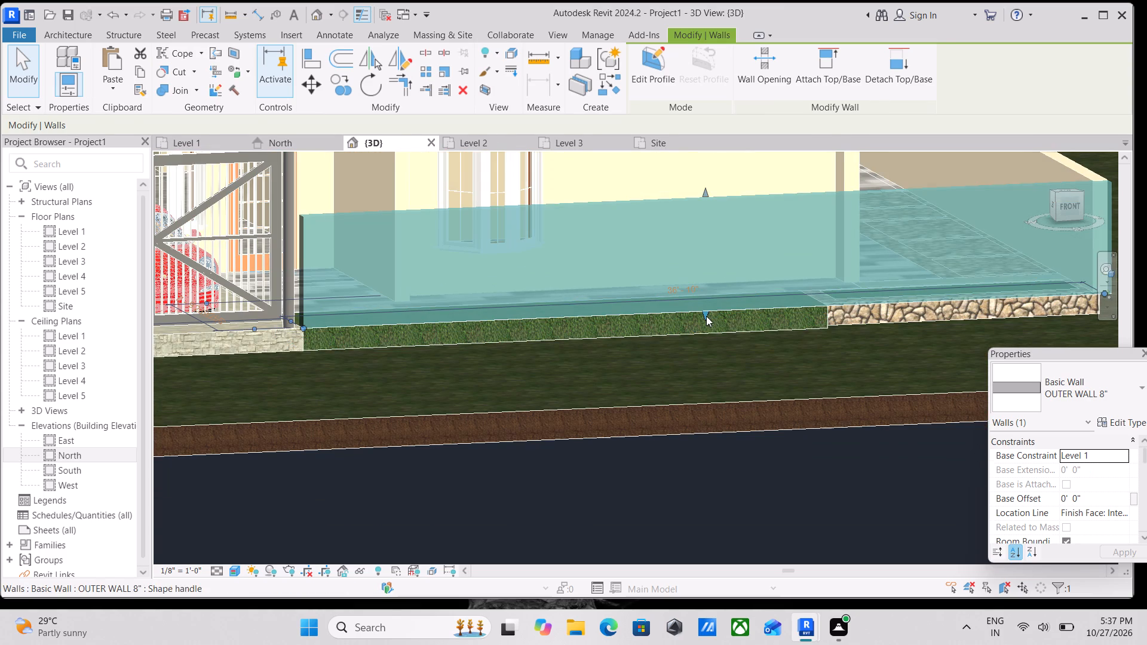
left_click_drag(706, 315, 705, 342)
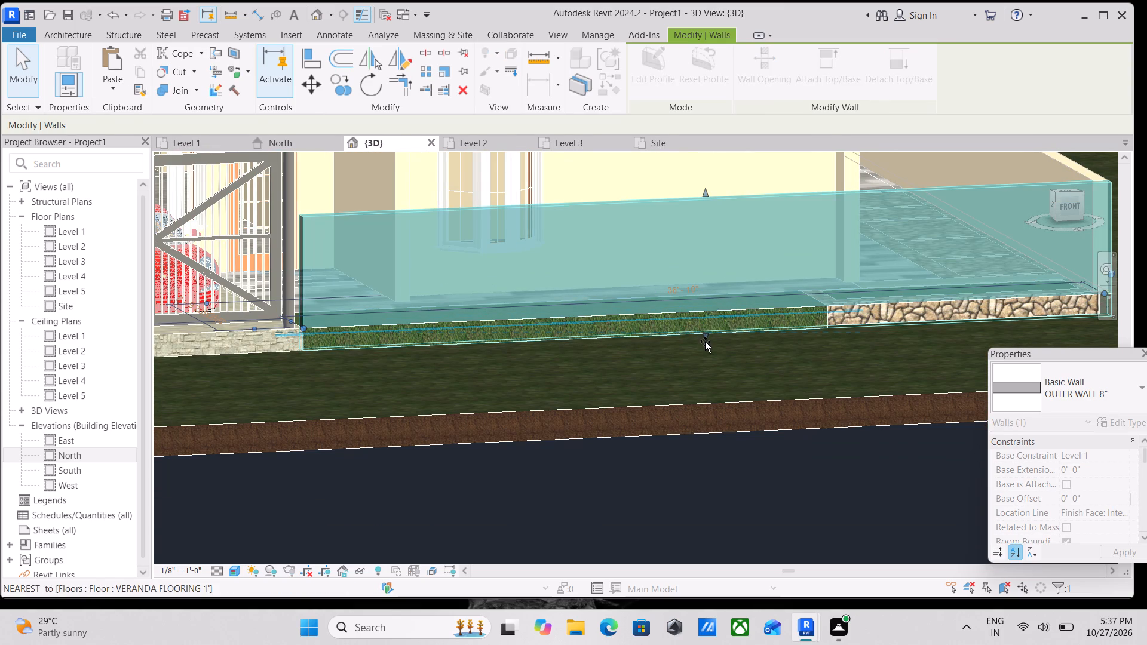
left_click_drag(705, 342, 706, 347)
scroll(729, 326, "down", 4)
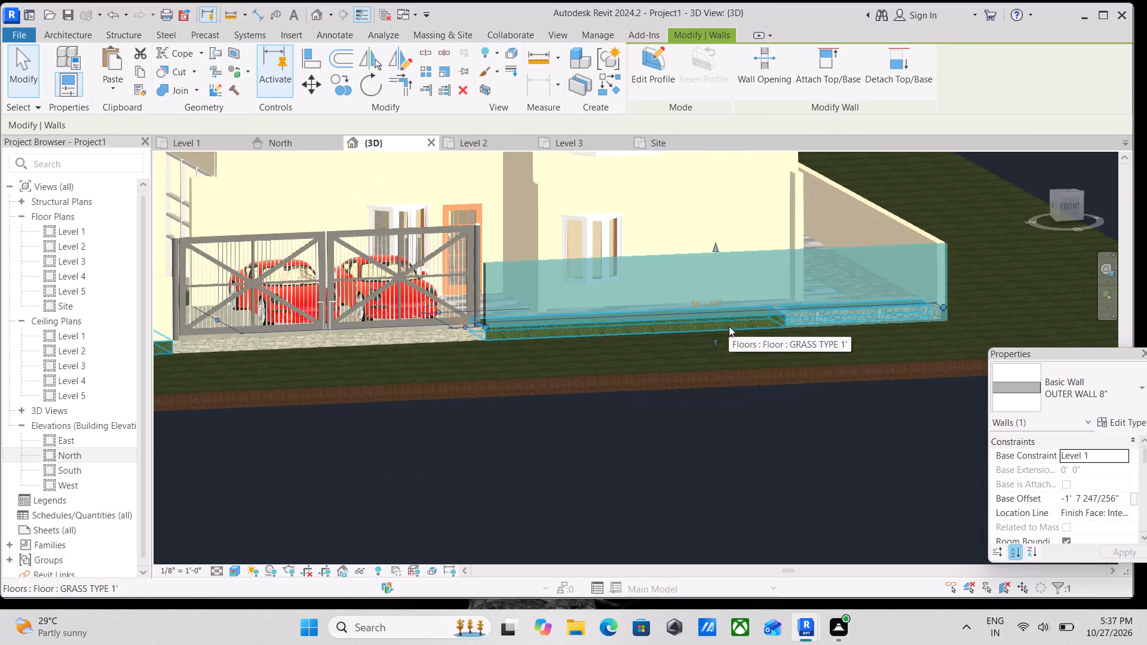
key("Escape")
scroll(636, 332, "up", 2)
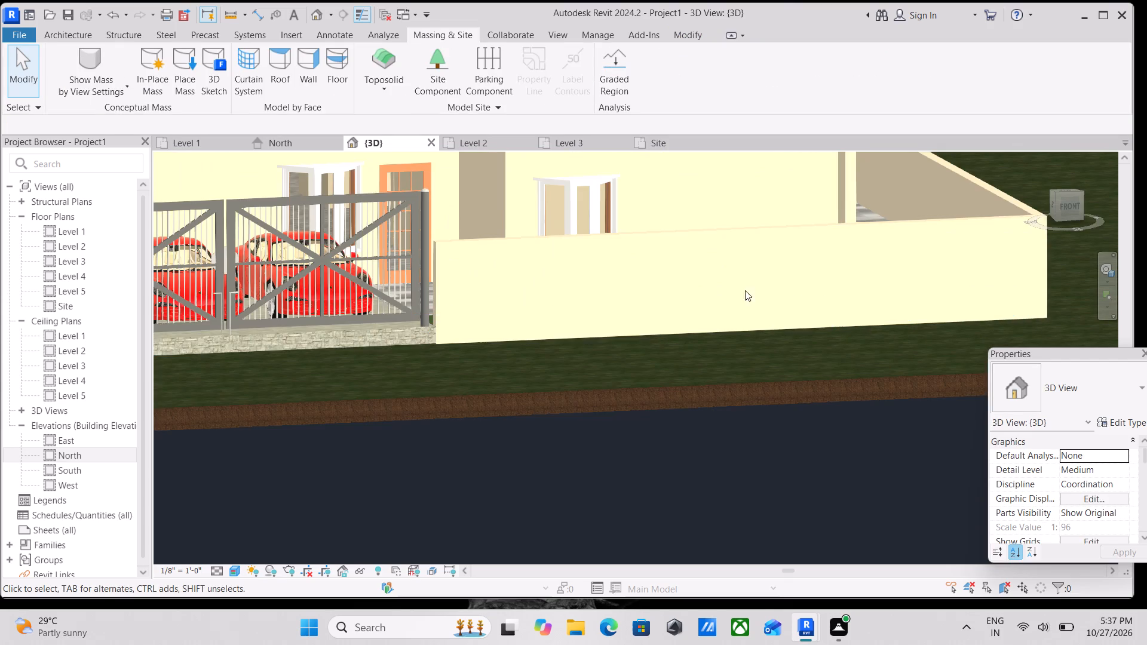
scroll(789, 315, "down", 3)
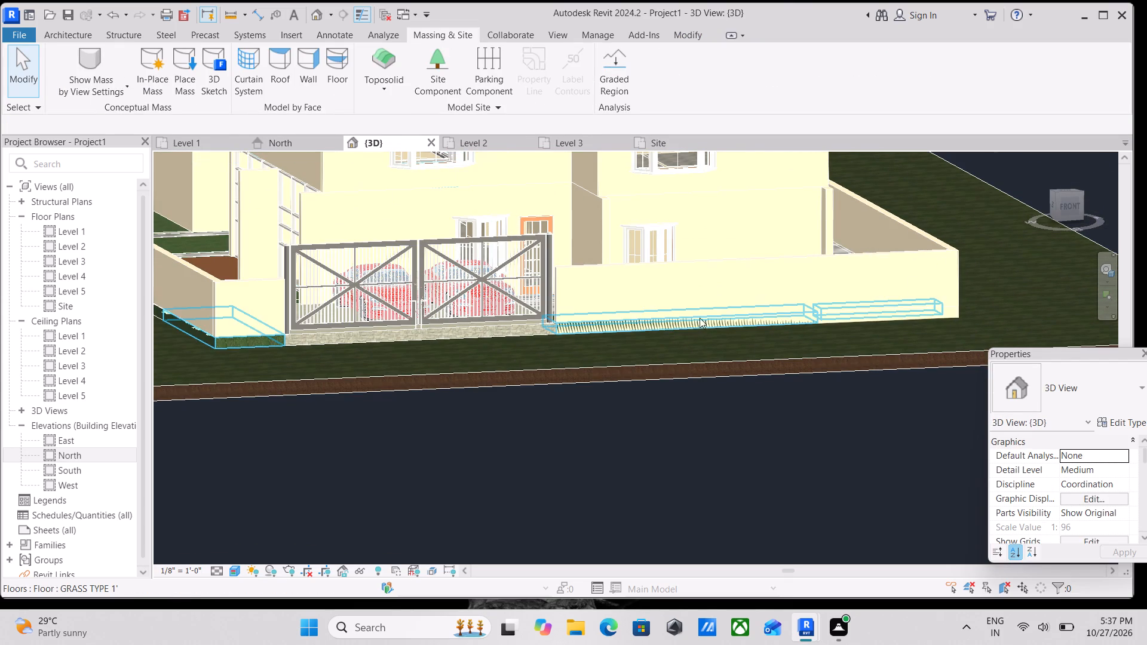
key("Escape")
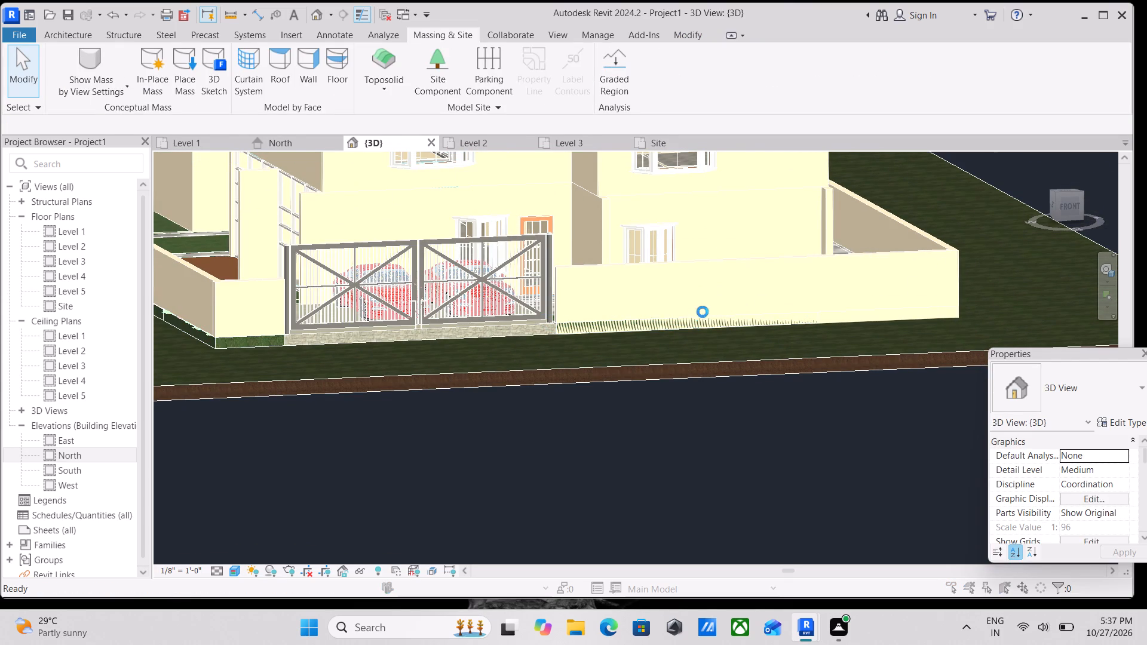
scroll(743, 296, "down", 3)
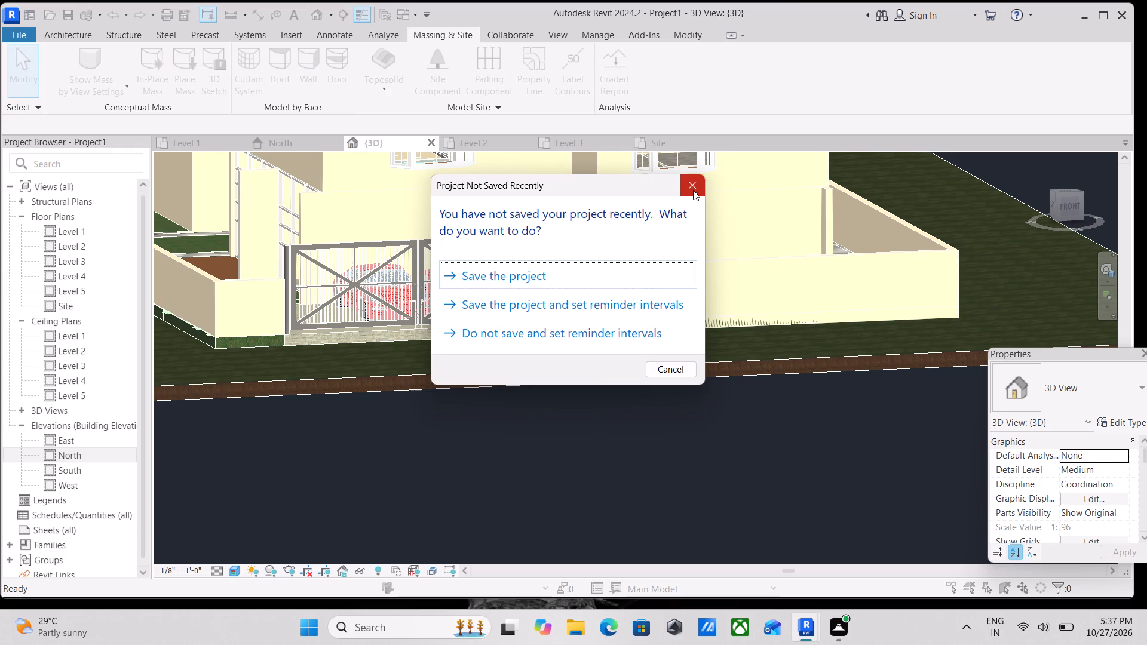
left_click(693, 190)
Stretch the base of the long compound wall beside the water body and deck down to the grassland, to a base offset of about -1' 4".
scroll(725, 277, "down", 3)
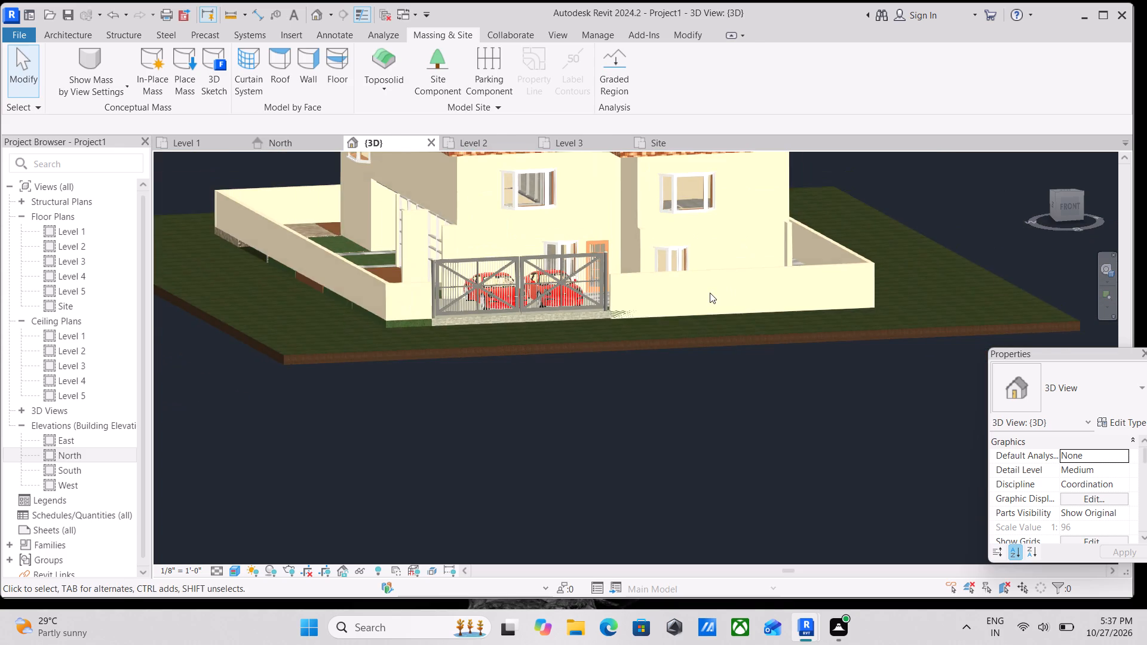
scroll(710, 293, "down", 1)
middle_click_drag(710, 293, 709, 327)
scroll(553, 352, "up", 3)
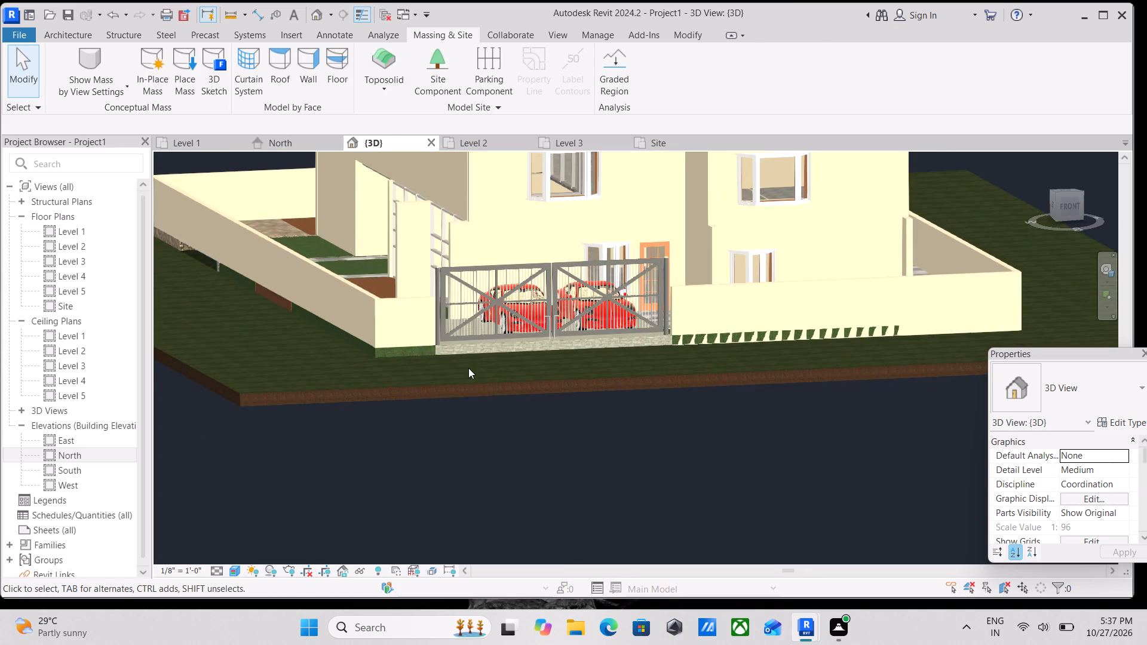
scroll(423, 377, "up", 2)
middle_click_drag(438, 328, 483, 360, "ctrl")
scroll(431, 342, "down", 5)
scroll(403, 333, "down", 1, "shift")
middle_click_drag(403, 333, 577, 429, "shift")
scroll(530, 423, "up", 3)
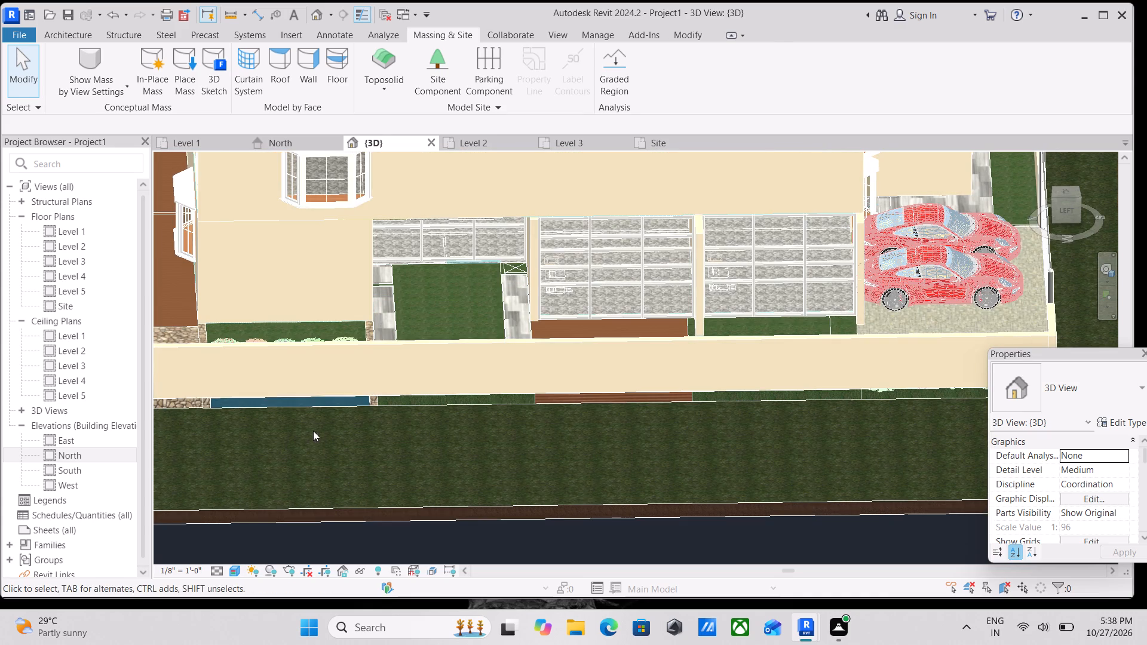
left_click(355, 343)
scroll(570, 432, "up", 3)
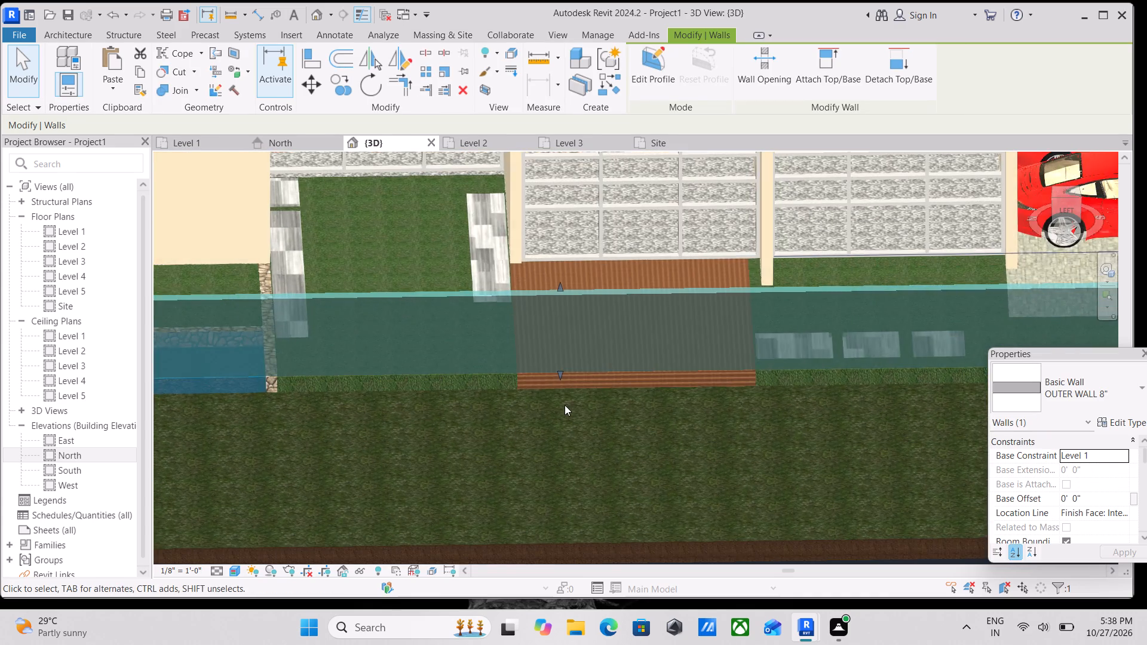
scroll(565, 402, "up", 9)
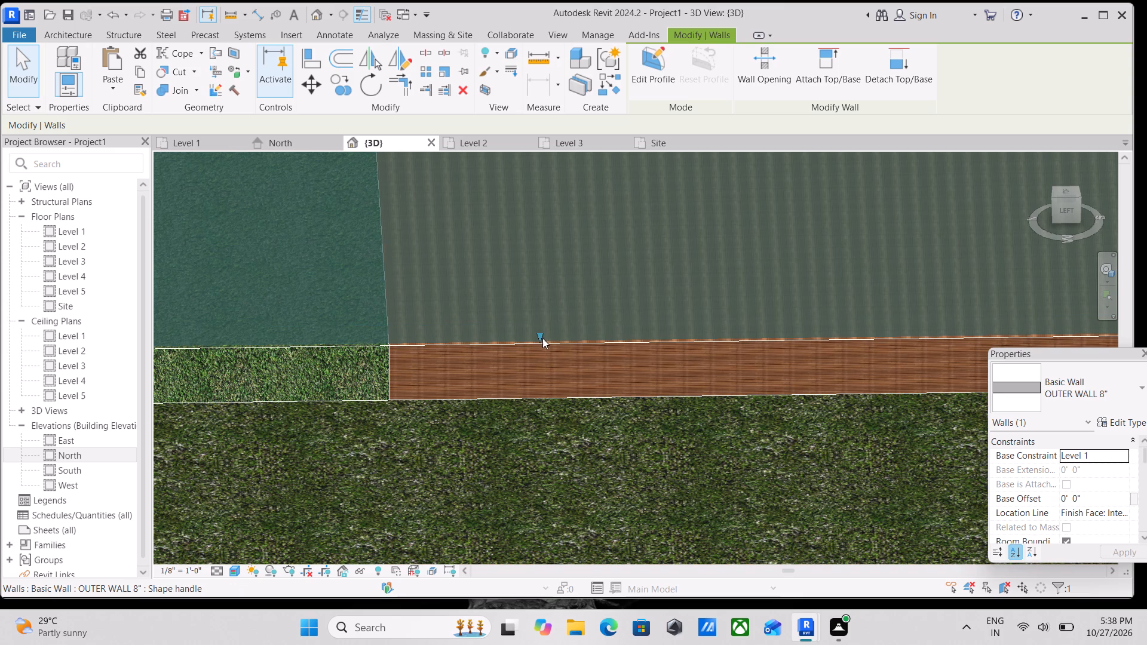
left_click_drag(542, 337, 536, 386)
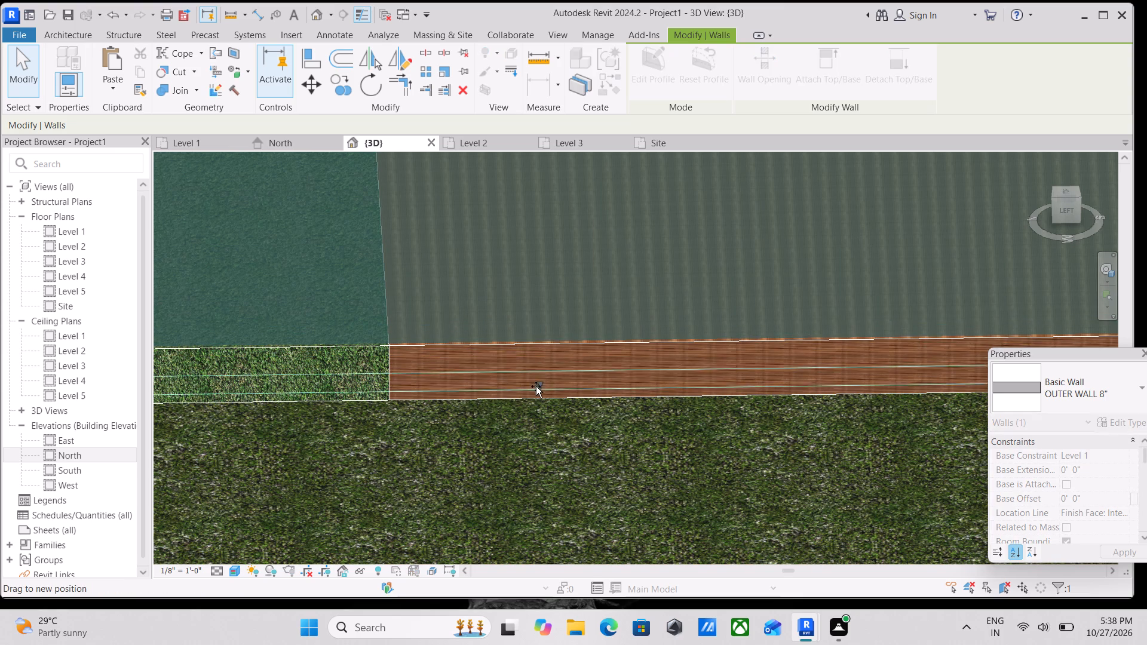
left_click_drag(536, 386, 535, 406)
scroll(542, 364, "down", 5)
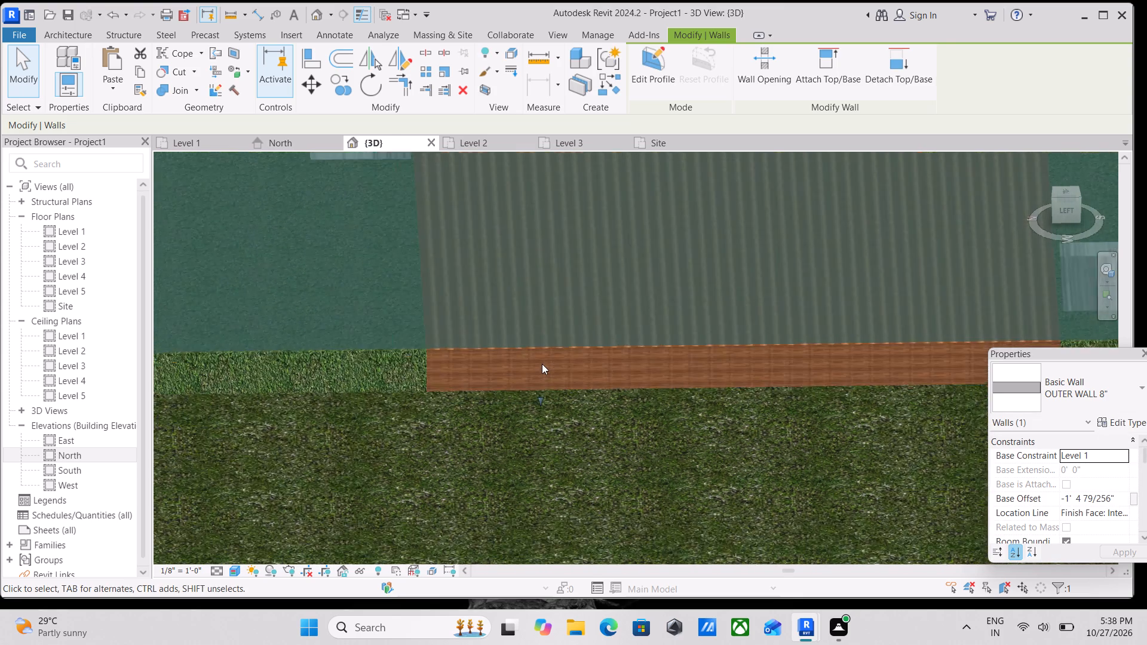
scroll(545, 364, "down", 6)
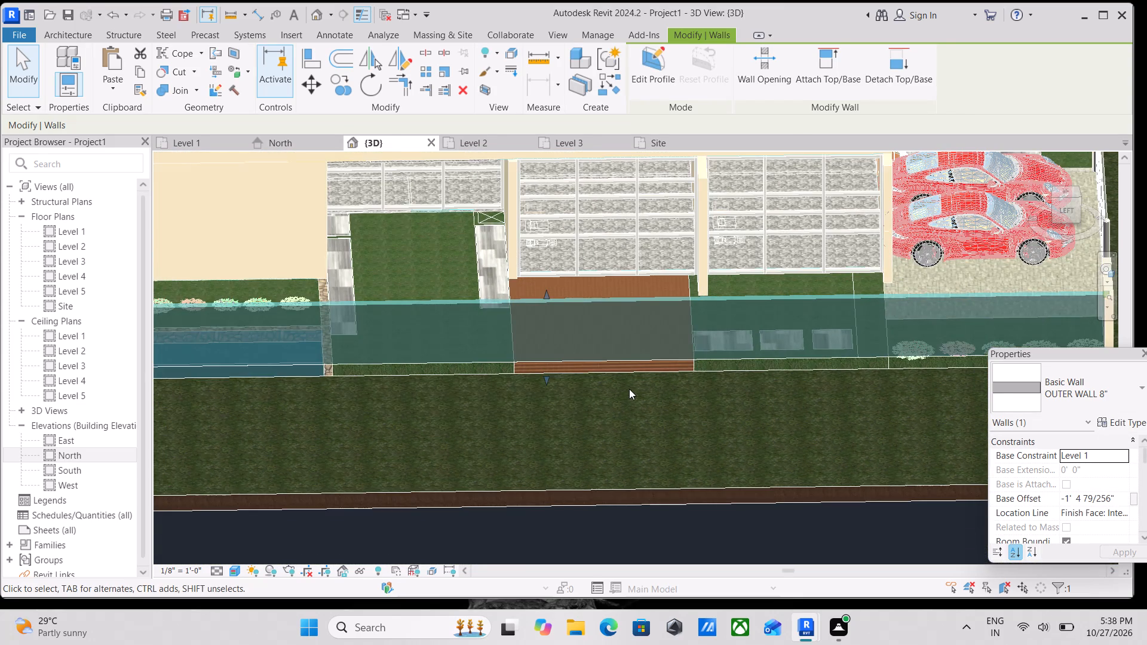
key("Escape")
scroll(629, 389, "down", 3)
key("Escape")
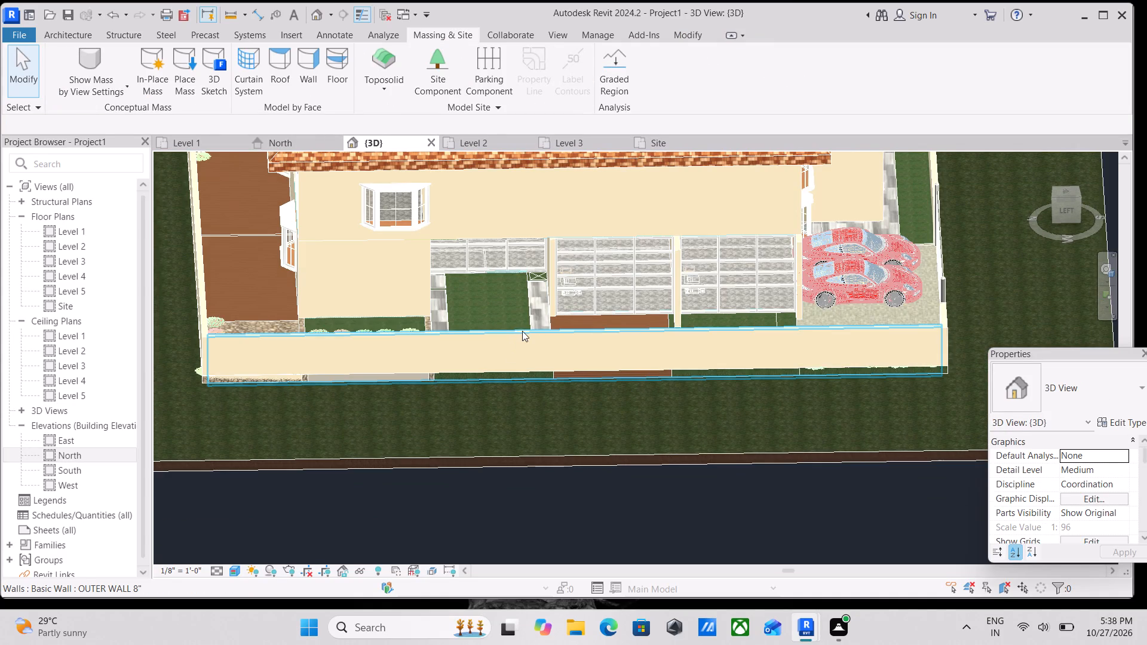
left_click(522, 329)
key("Escape")
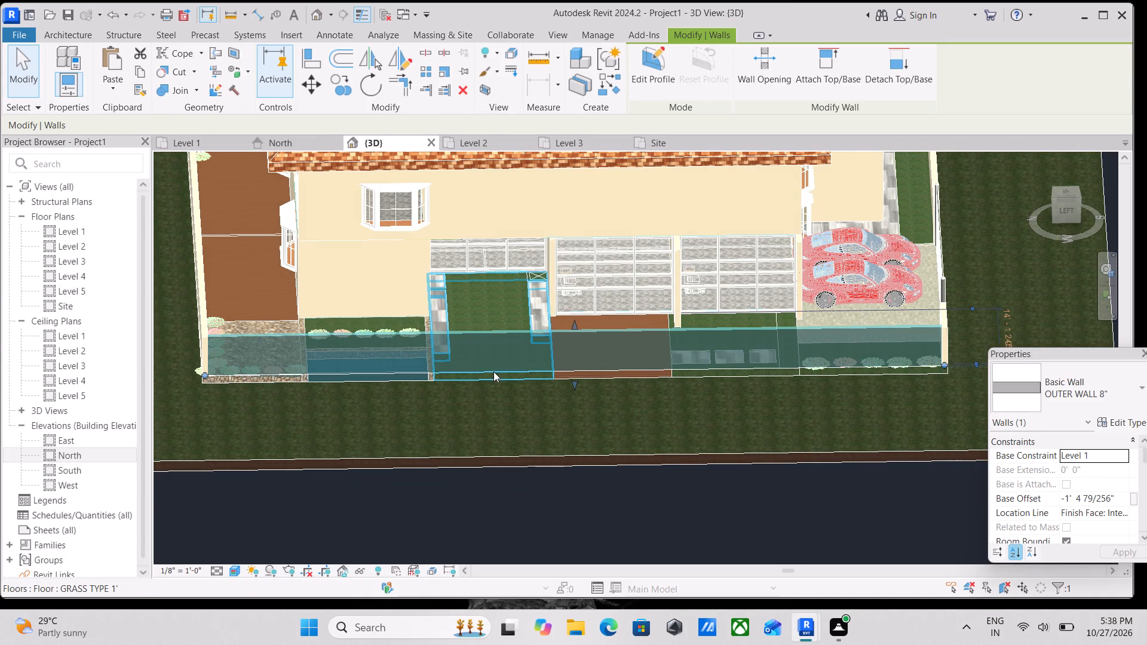
Examine from above and from the gate-side corner how the compound walls cover the floor edges and meet the grassland.
left_click(1064, 194)
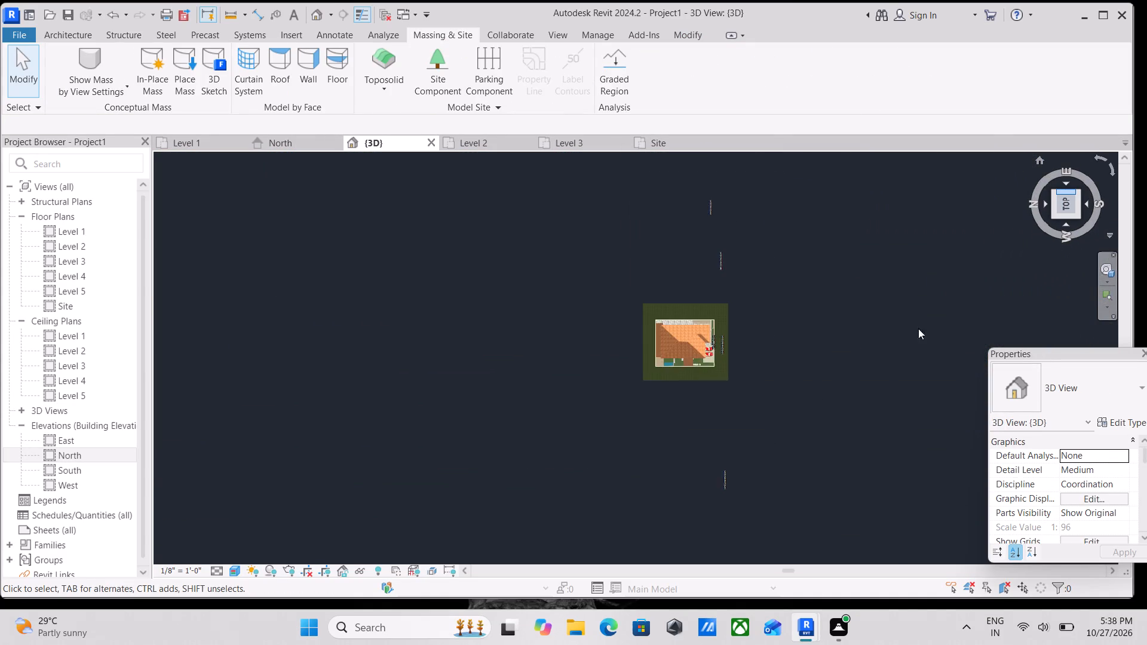
scroll(634, 447, "up", 13)
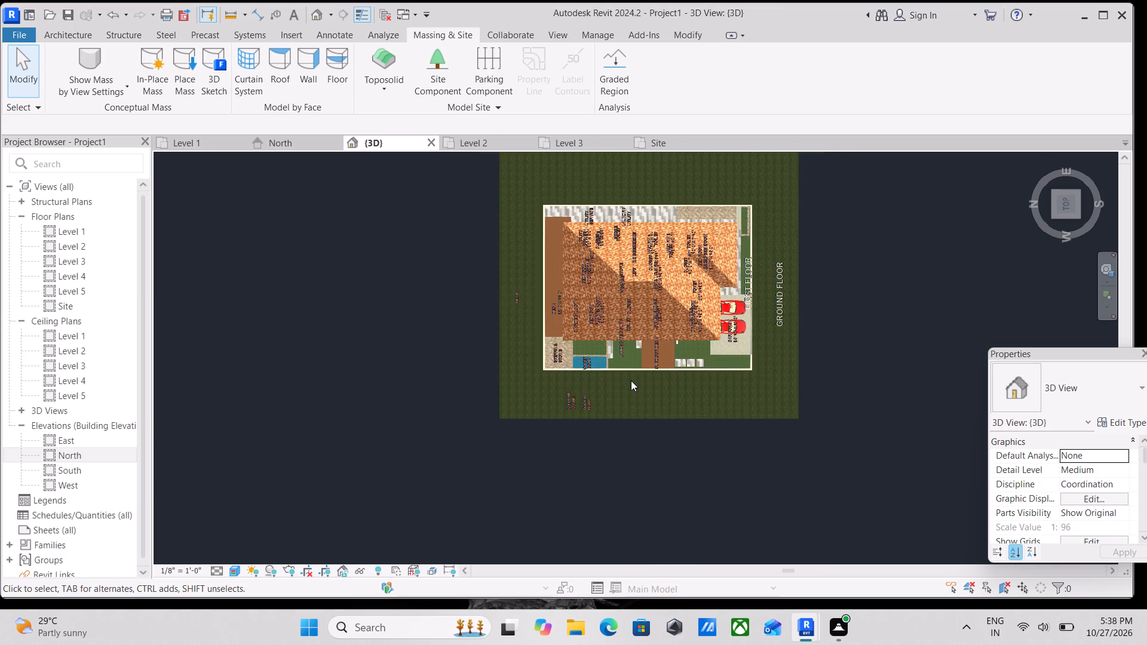
scroll(624, 363, "up", 3)
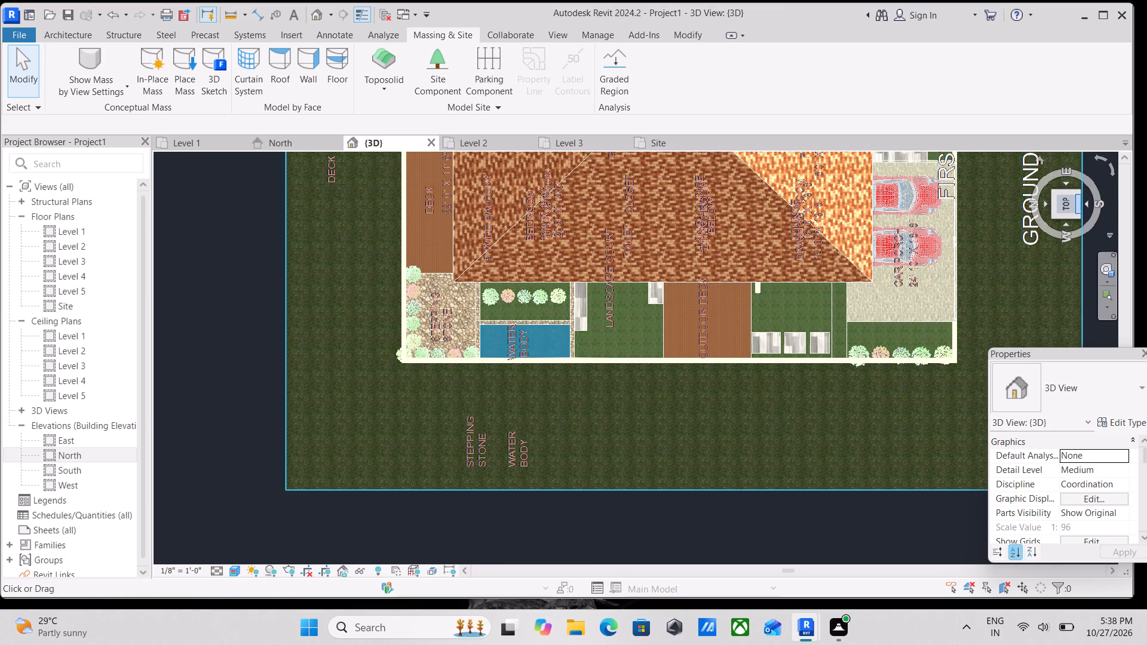
left_click(1079, 217)
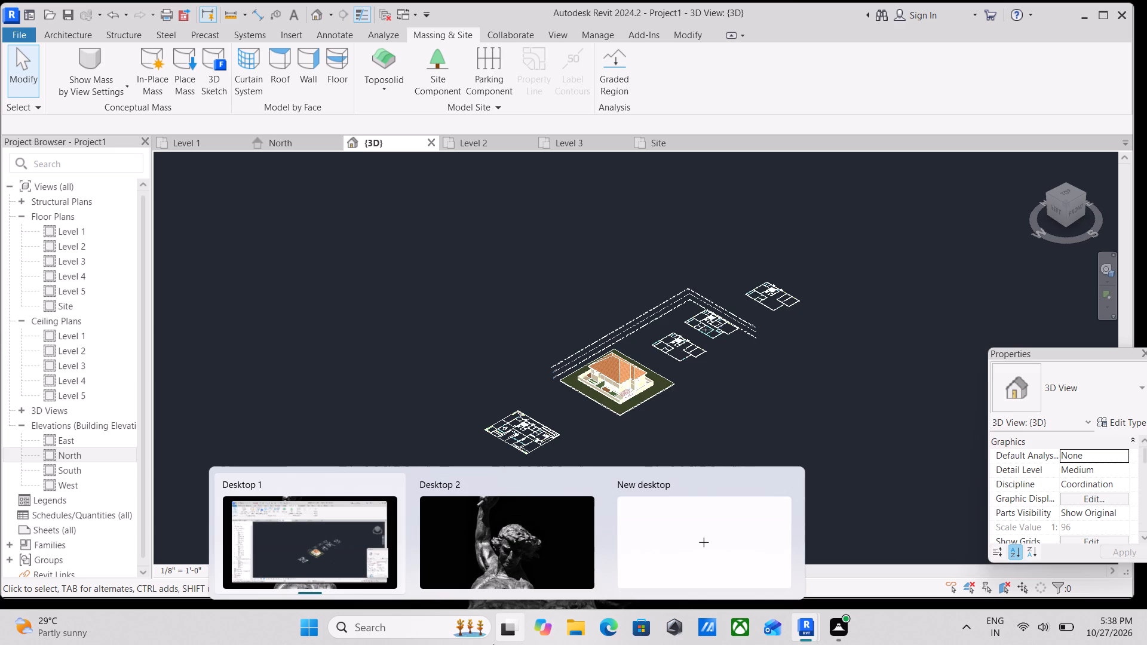
scroll(406, 644, "up", 3)
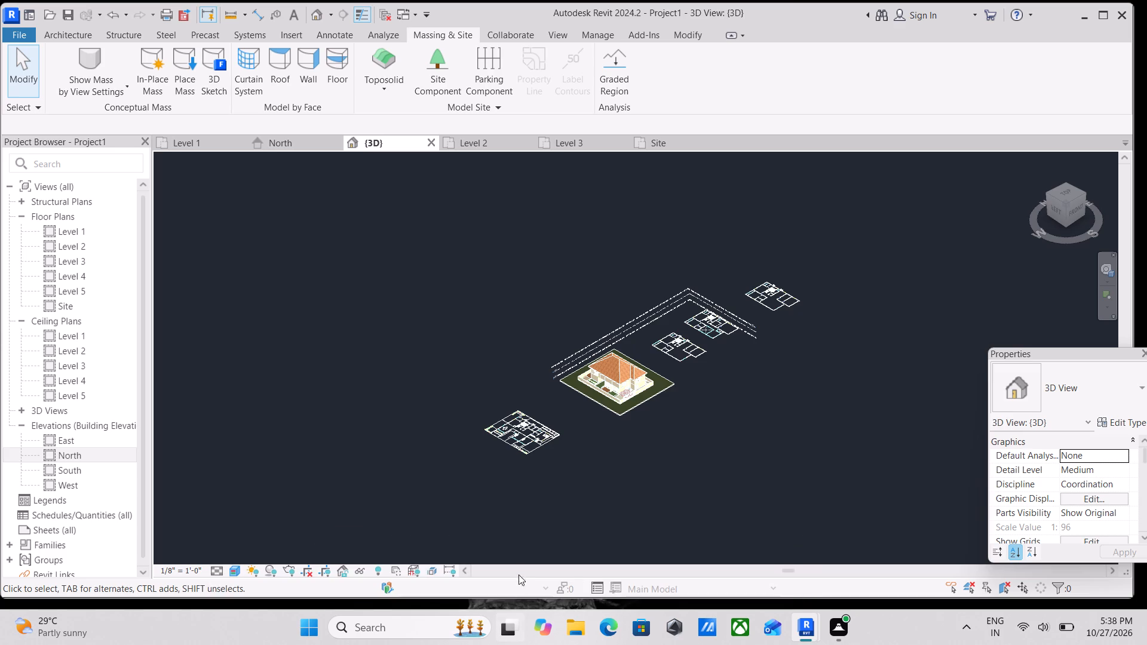
scroll(602, 448, "up", 7)
scroll(640, 372, "up", 7)
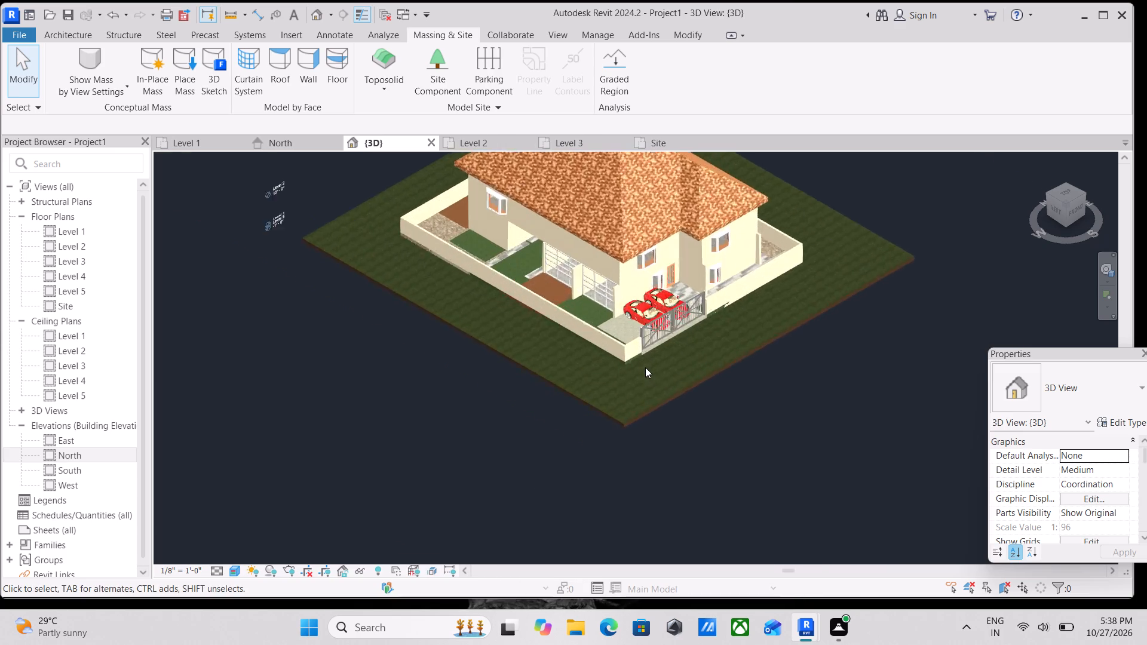
scroll(645, 367, "up", 13)
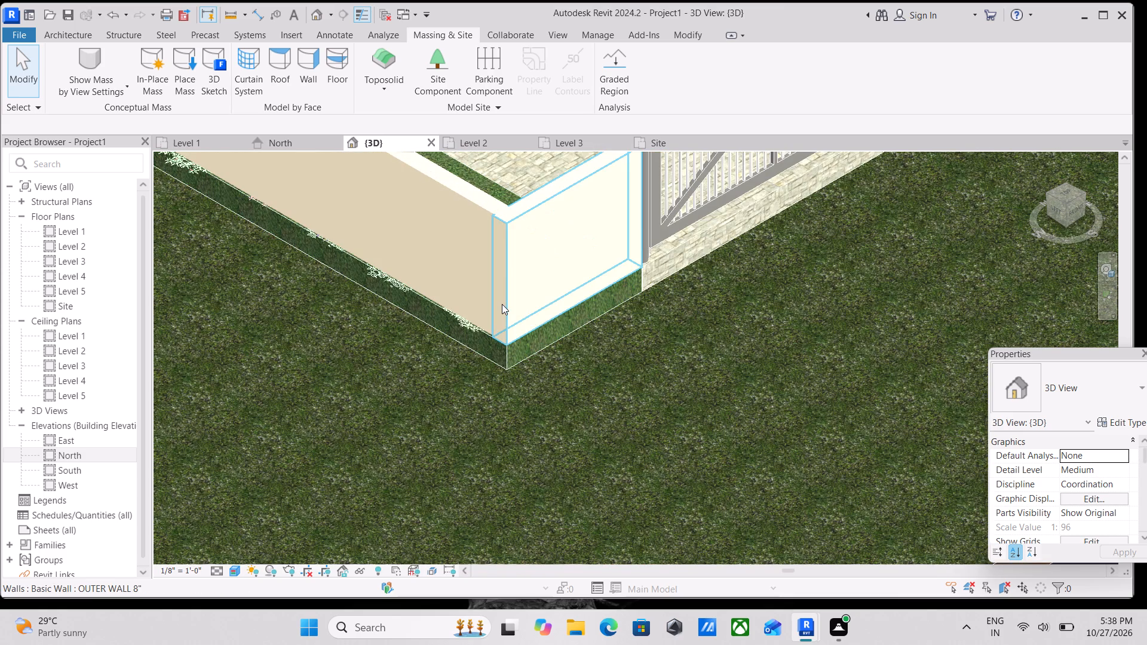
scroll(609, 275, "down", 3)
middle_click_drag(608, 276, 366, 450)
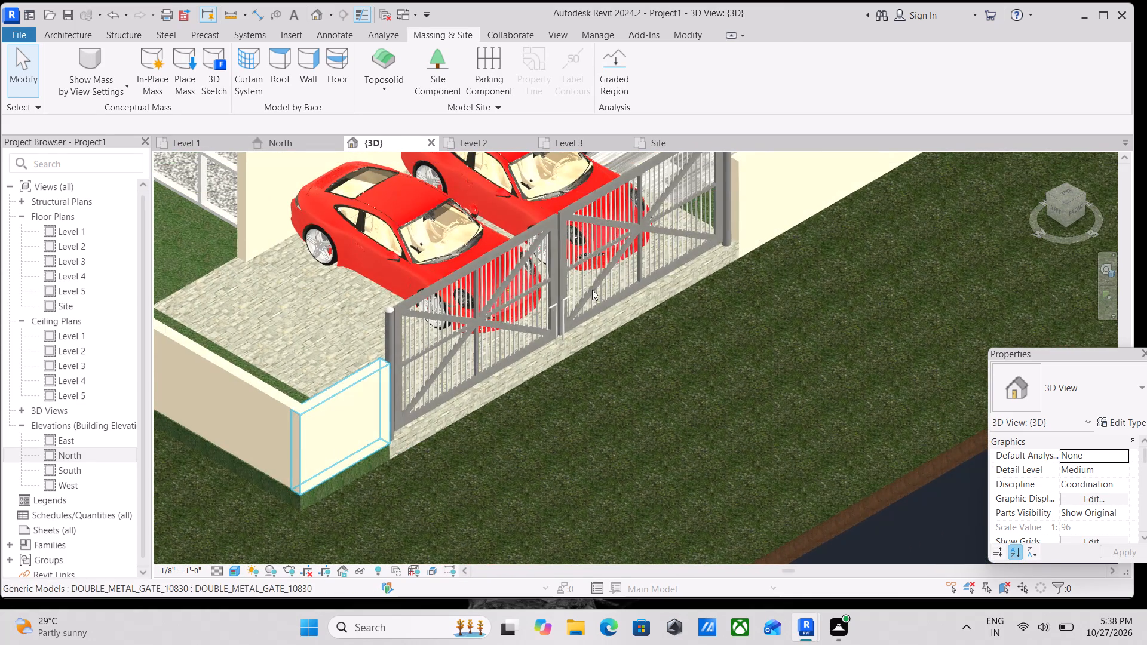
middle_click_drag(590, 291, 435, 411)
scroll(573, 300, "up", 1)
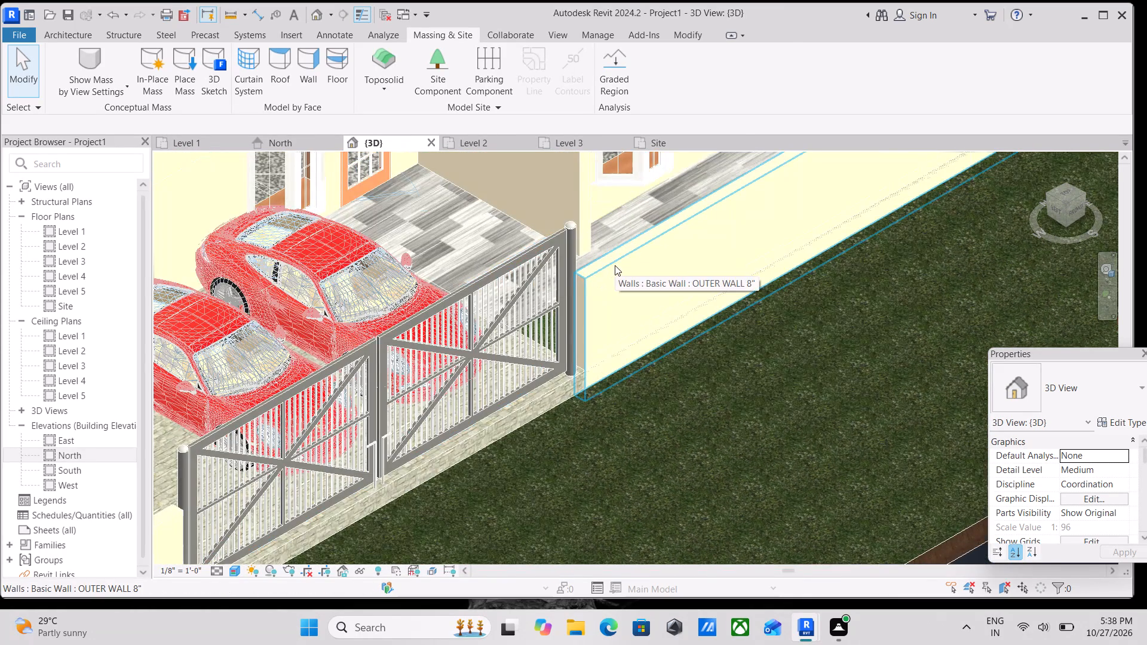
Nudge the long front compound wall beside the gate slightly outward so it covers the exposed floor edge.
left_click(615, 265)
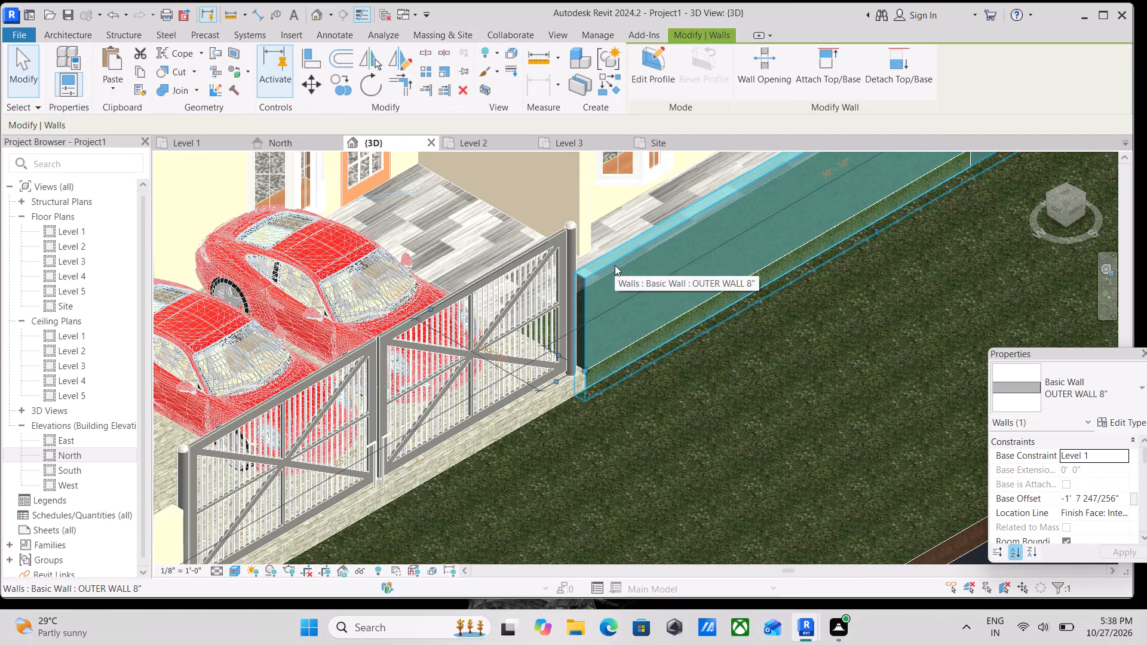
key("Right")
key("Right")
key("Down")
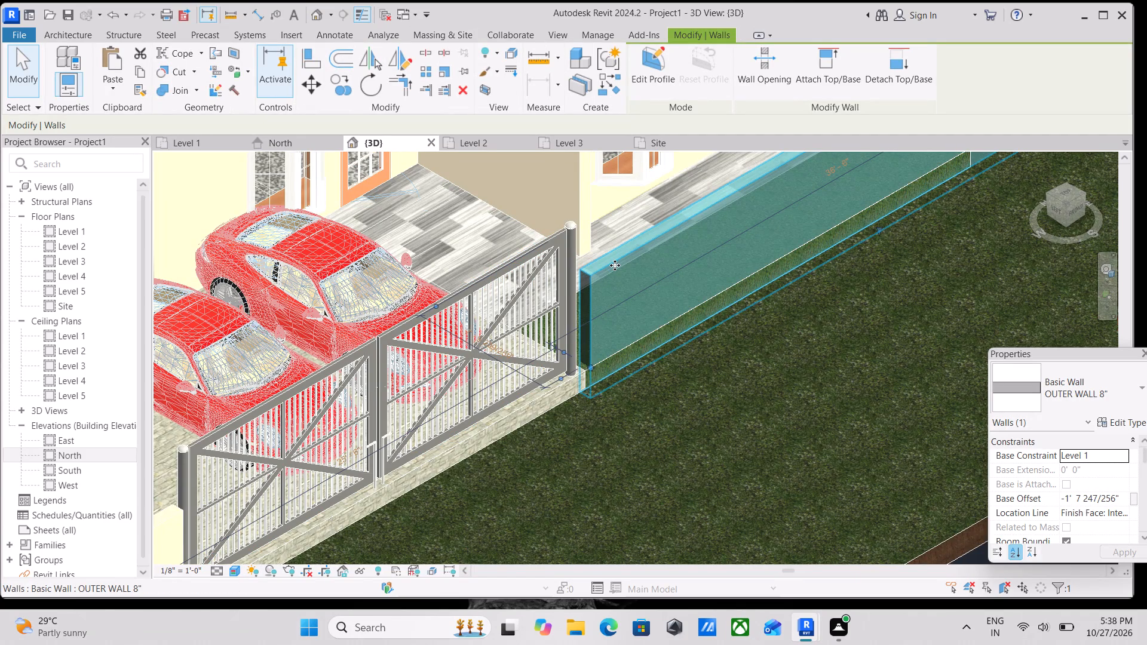
key("Down")
key("Down")
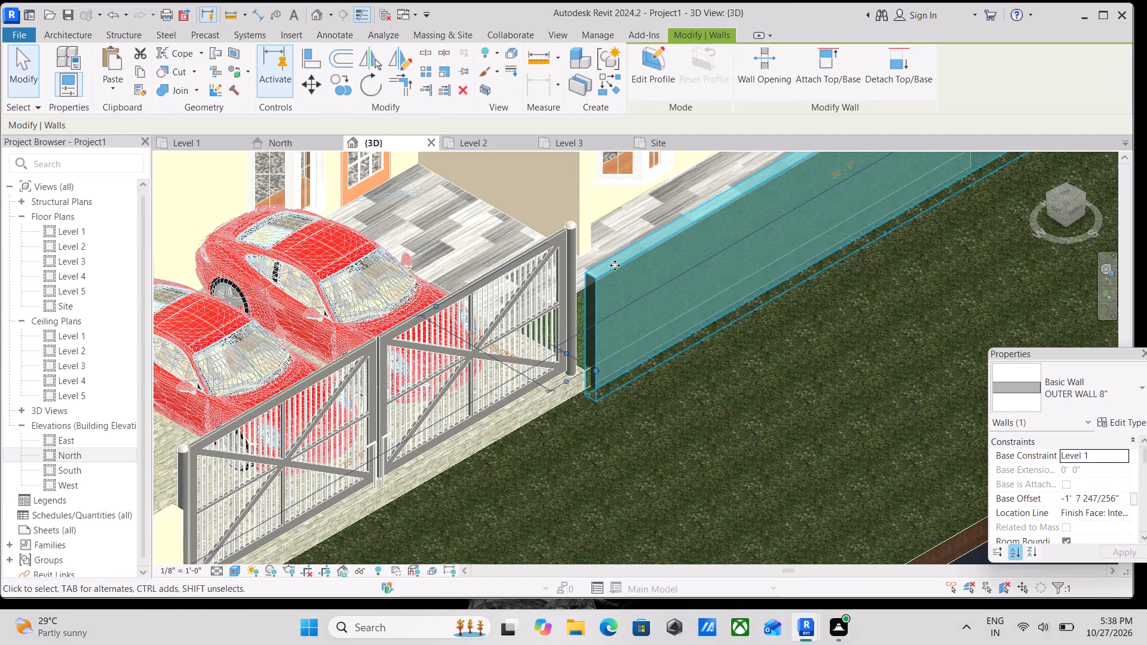
key("Up")
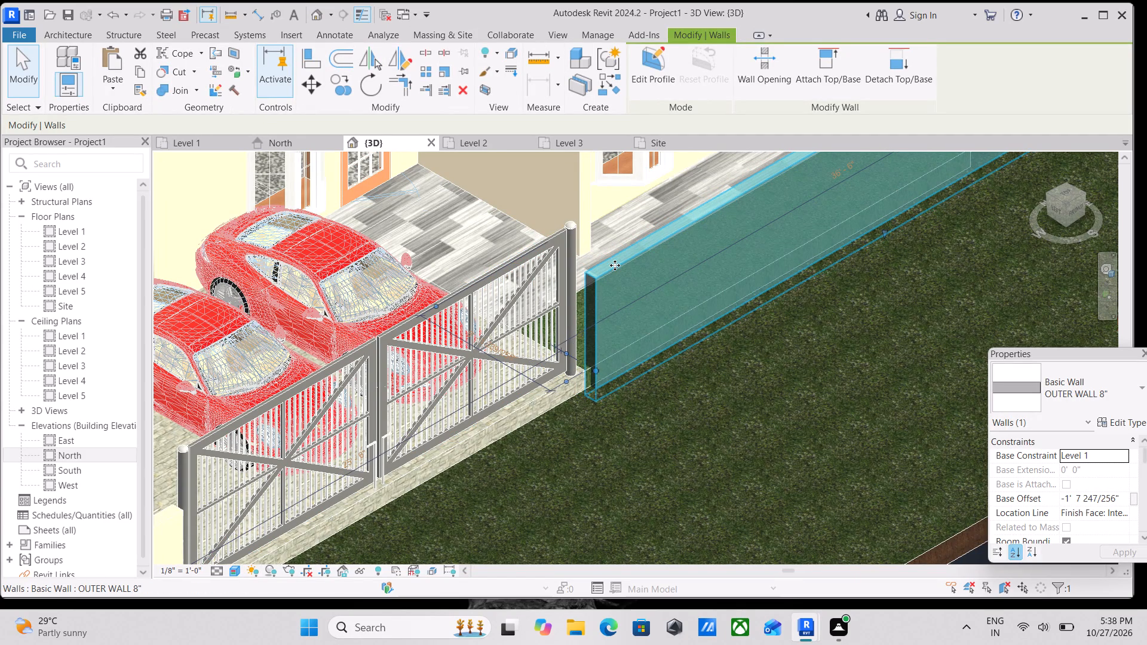
key("Up")
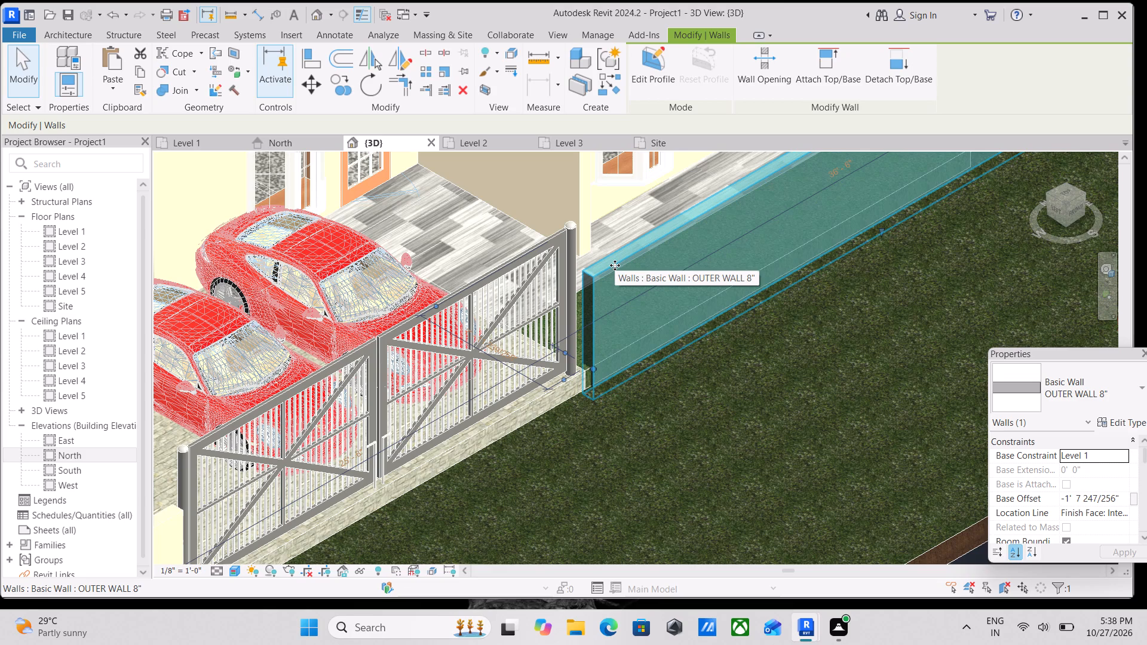
key("Escape")
key("Escape")
Examine the wall end at the gate post and how the front compound wall meets the marble floor edge and grassland.
scroll(602, 374, "up", 3)
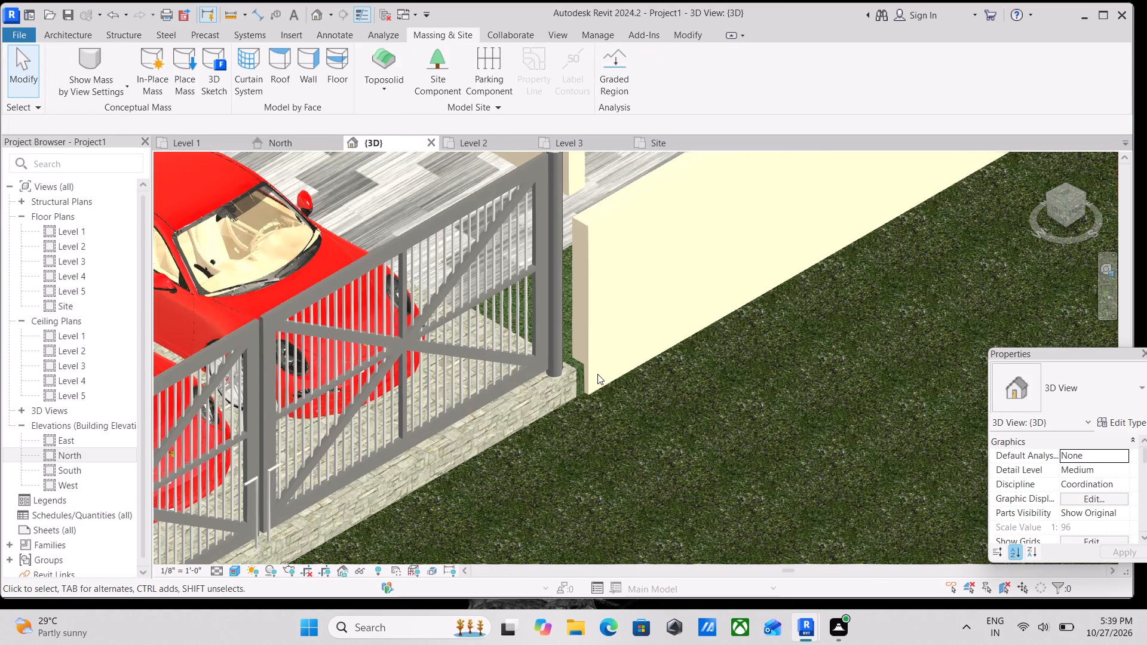
scroll(597, 373, "up", 4)
middle_click_drag(520, 372, 603, 360)
scroll(603, 360, "up", 4)
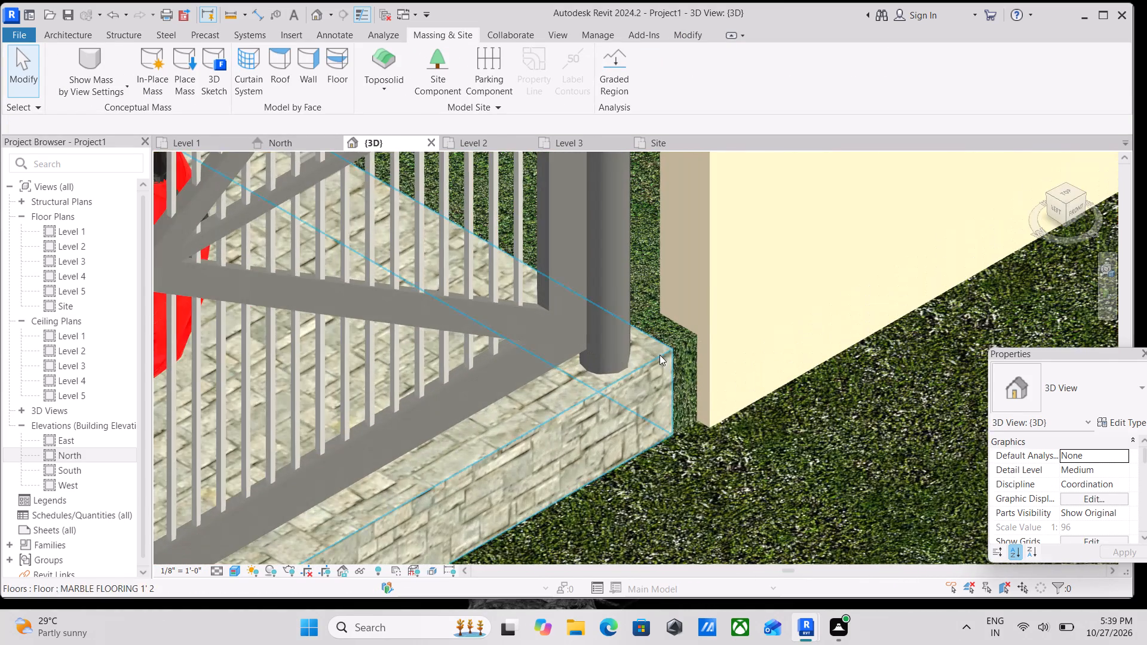
scroll(679, 357, "up", 4)
scroll(679, 357, "down", 4)
scroll(564, 346, "down", 10)
middle_click_drag(518, 357, 569, 328)
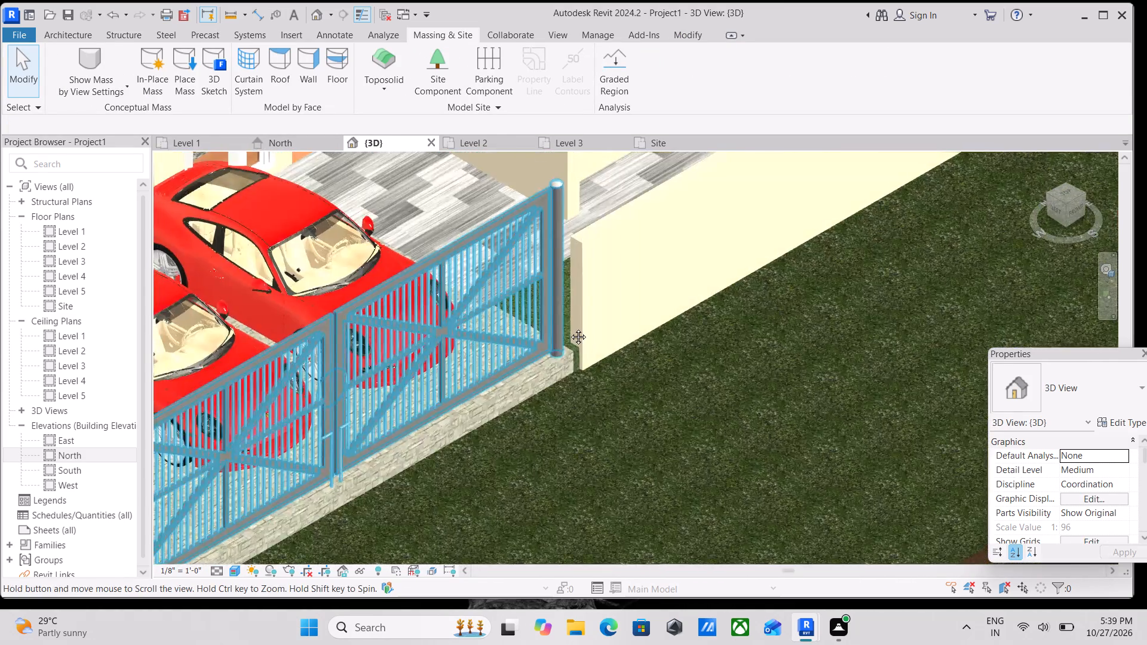
middle_click_drag(569, 328, 679, 292)
scroll(695, 290, "down", 7)
middle_click_drag(735, 288, 533, 463)
scroll(680, 367, "up", 1)
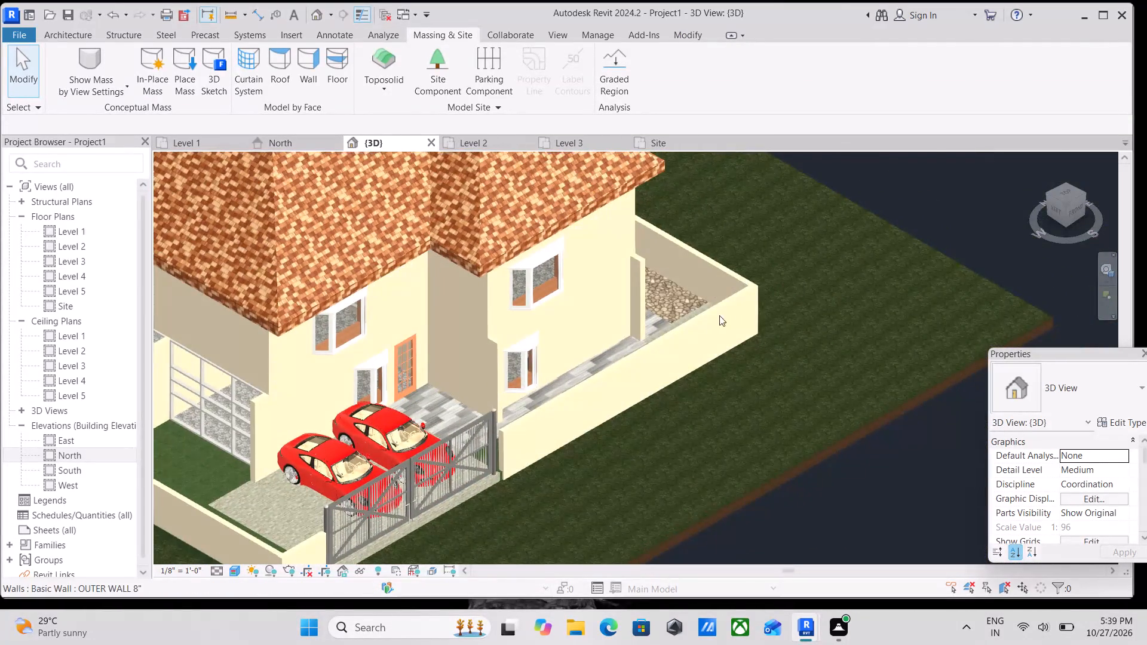
scroll(719, 315, "up", 1)
scroll(566, 397, "up", 1)
middle_click_drag(559, 399, 653, 323)
scroll(519, 418, "up", 3)
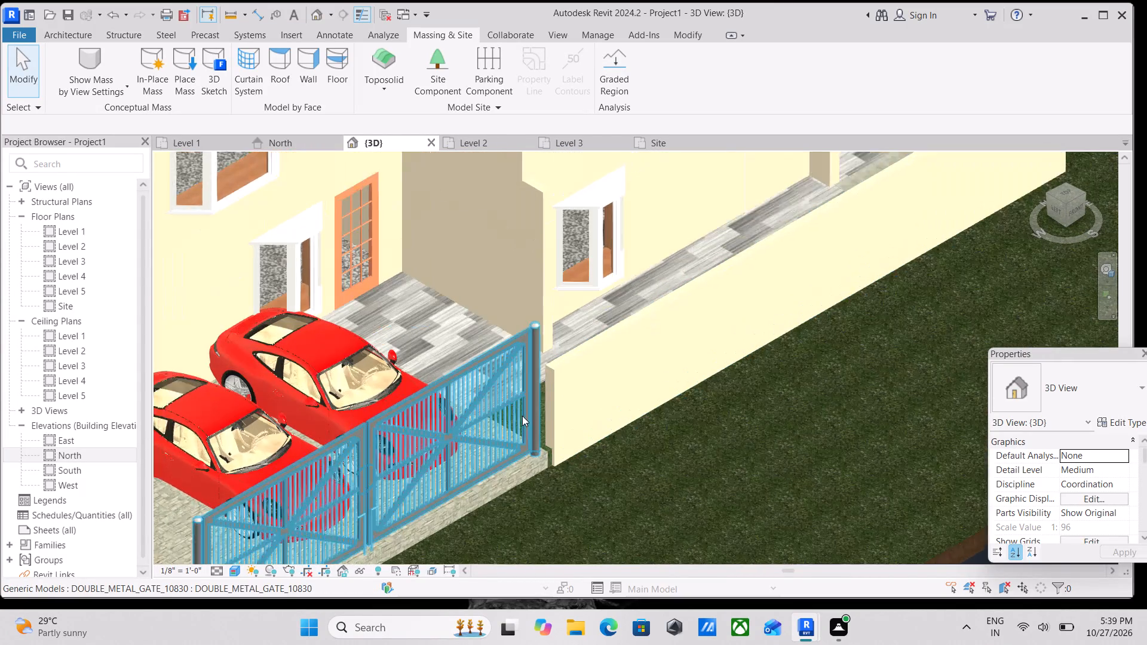
left_click(560, 378)
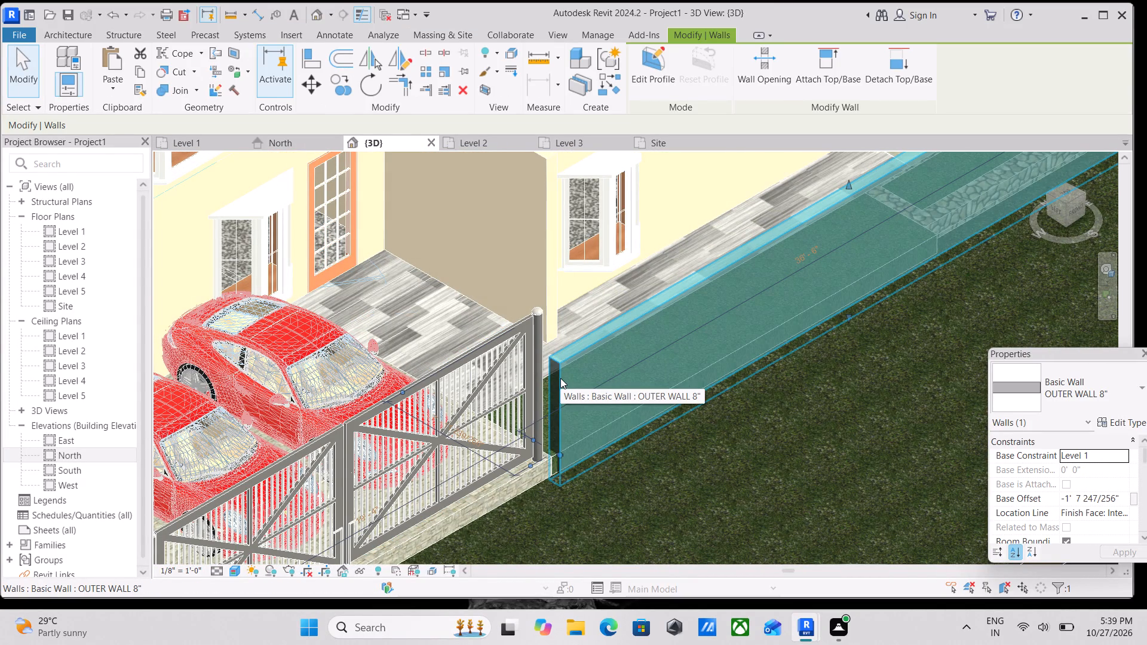
scroll(560, 378, "down", 4)
scroll(482, 423, "down", 3)
middle_click_drag(482, 423, 507, 413)
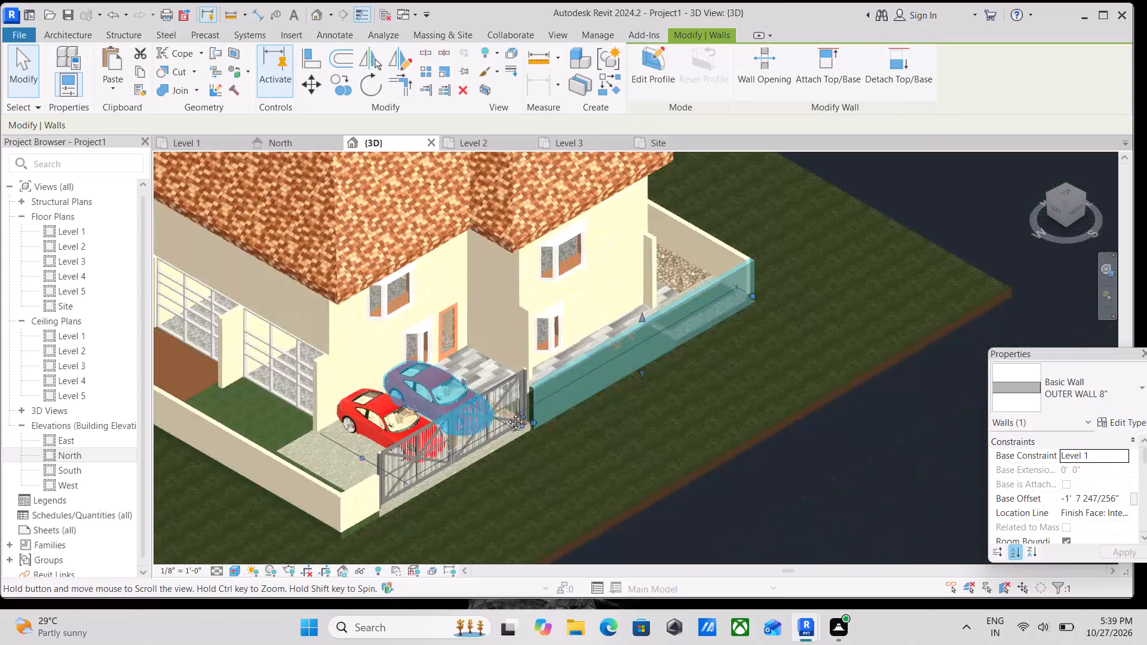
middle_click_drag(507, 413, 547, 398)
key("Escape")
Stretch the base of the long compound wall beside the wood deck down to a base offset of about -1' 8".
middle_click_drag(390, 483, 438, 456)
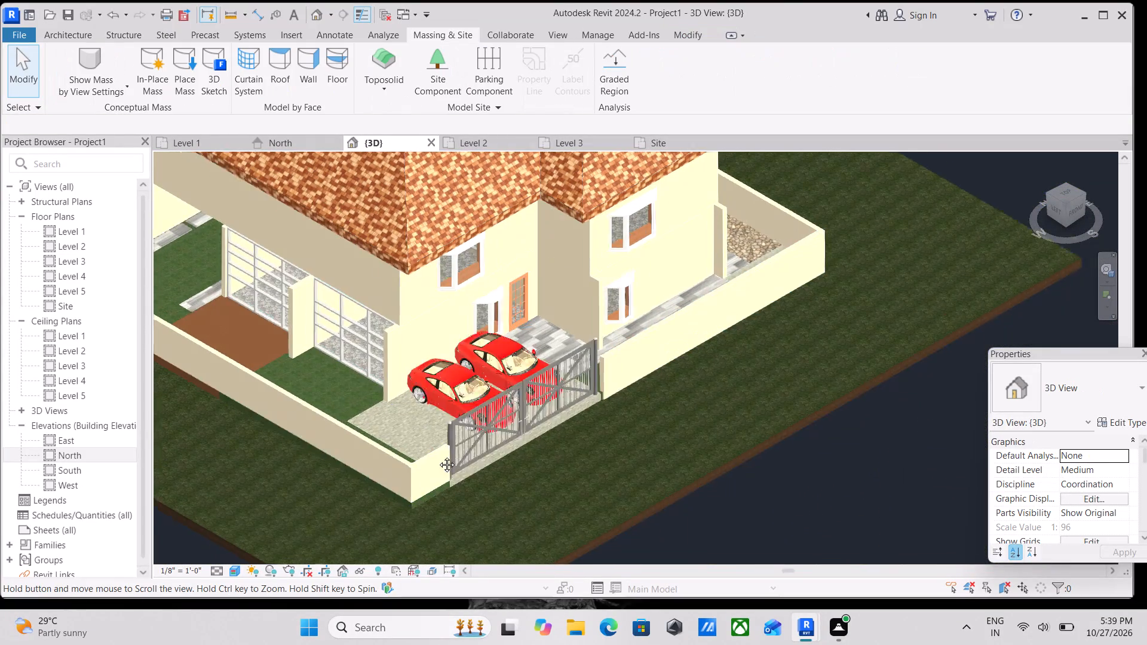
middle_click_drag(438, 456, 538, 417)
scroll(446, 378, "up", 5)
scroll(344, 289, "up", 2)
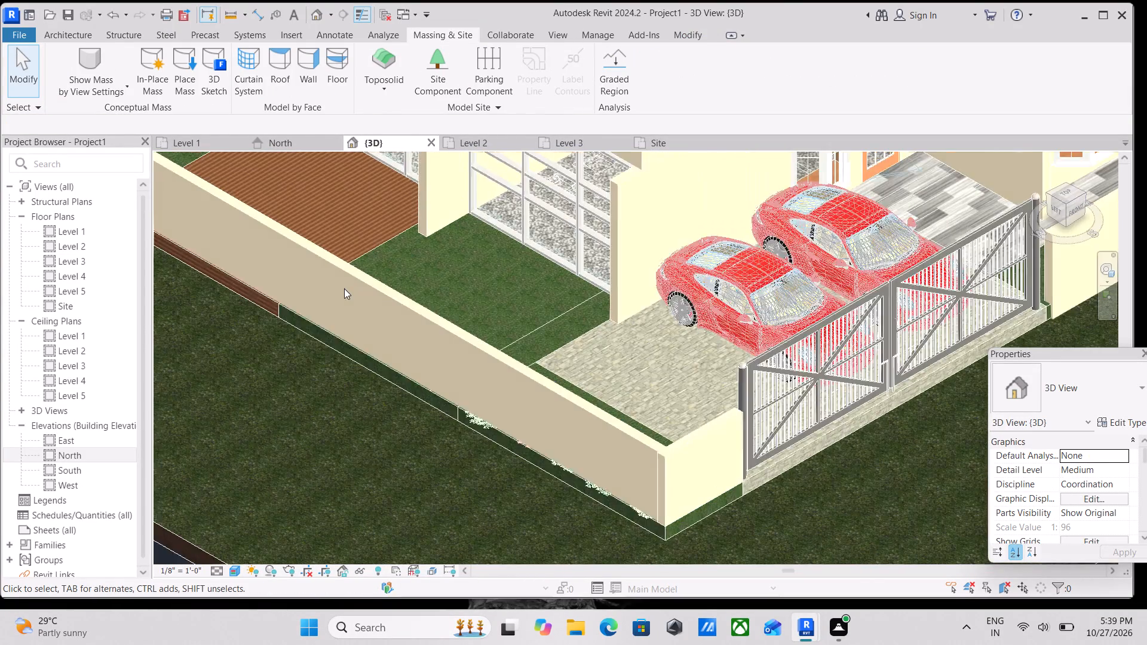
scroll(344, 288, "up", 5)
left_click(361, 271)
scroll(312, 337, "down", 1)
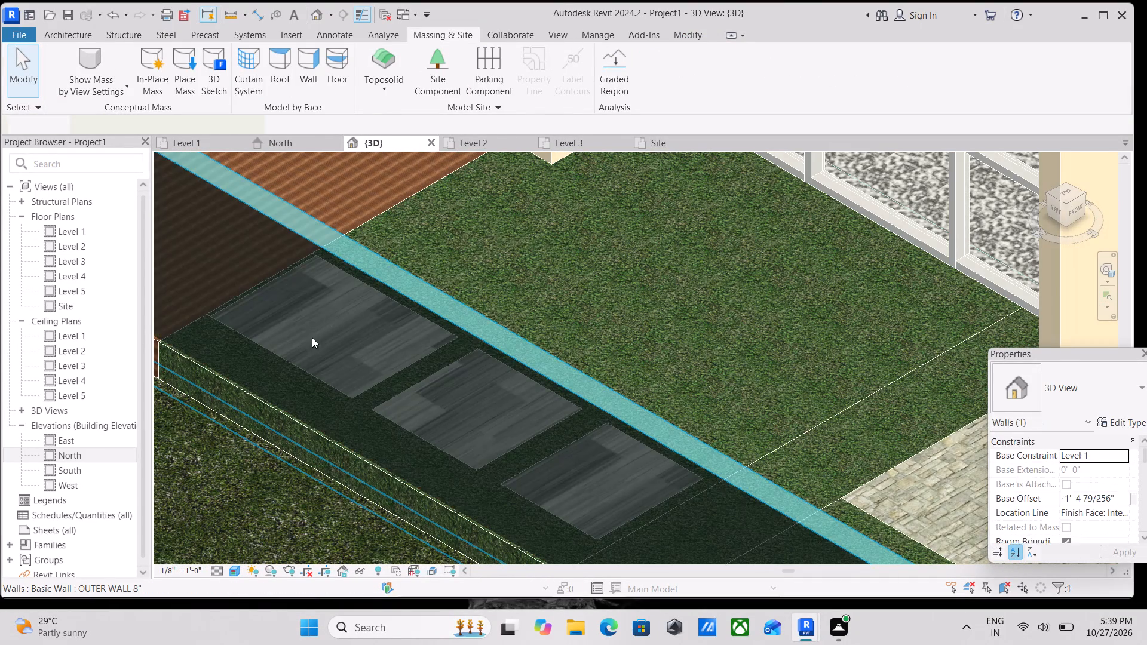
scroll(312, 337, "down", 2)
middle_click_drag(314, 337, 505, 260)
scroll(411, 318, "down", 6)
middle_click_drag(419, 318, 480, 371)
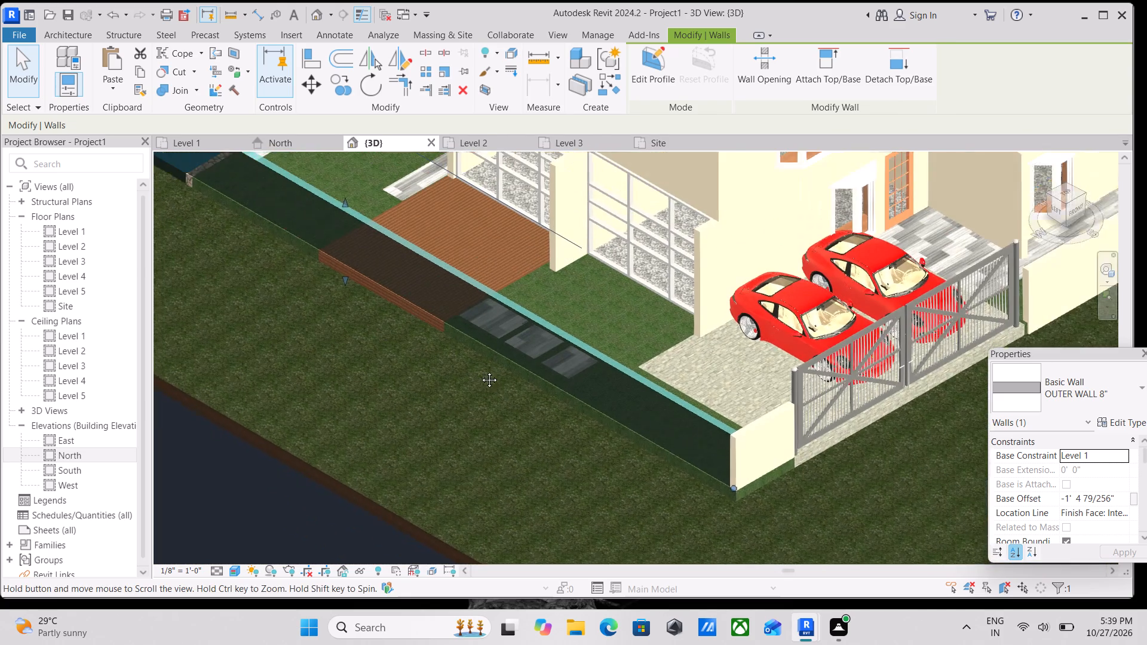
middle_click_drag(480, 371, 511, 401)
scroll(511, 401, "down", 1)
scroll(438, 345, "up", 13)
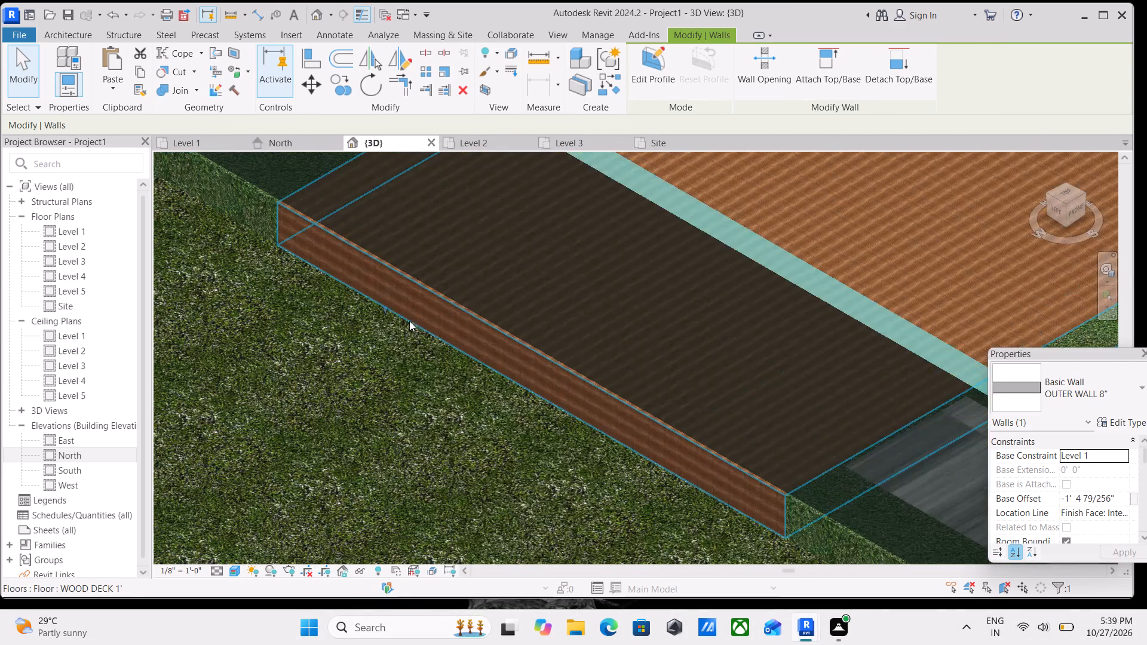
scroll(409, 321, "up", 1)
scroll(360, 320, "up", 3)
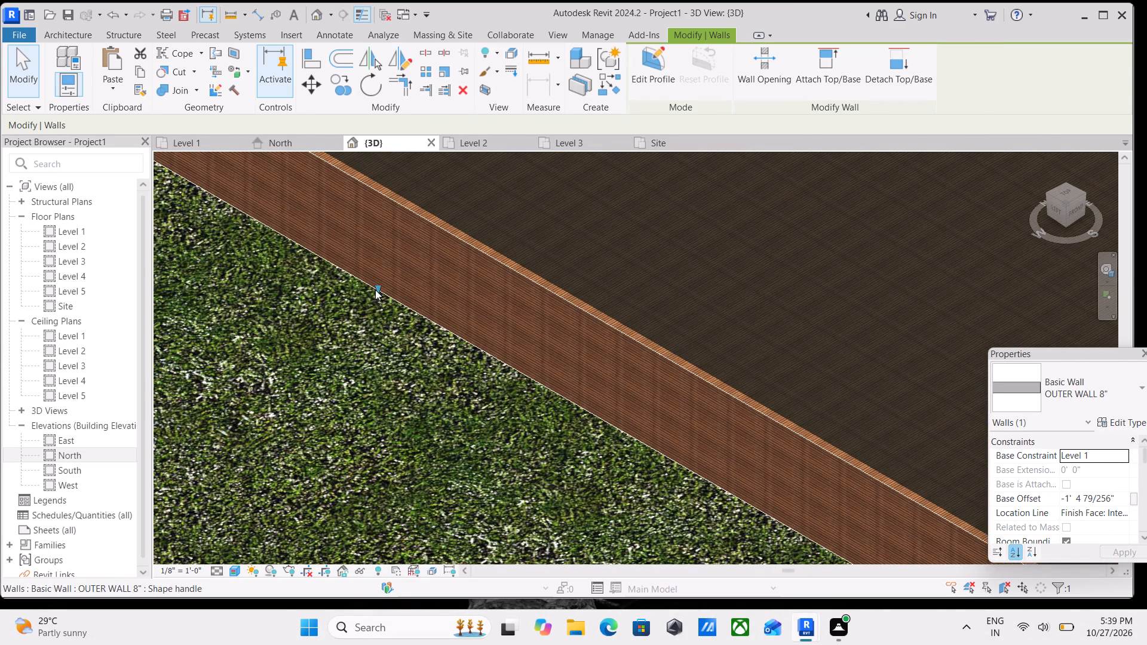
left_click_drag(375, 288, 365, 314)
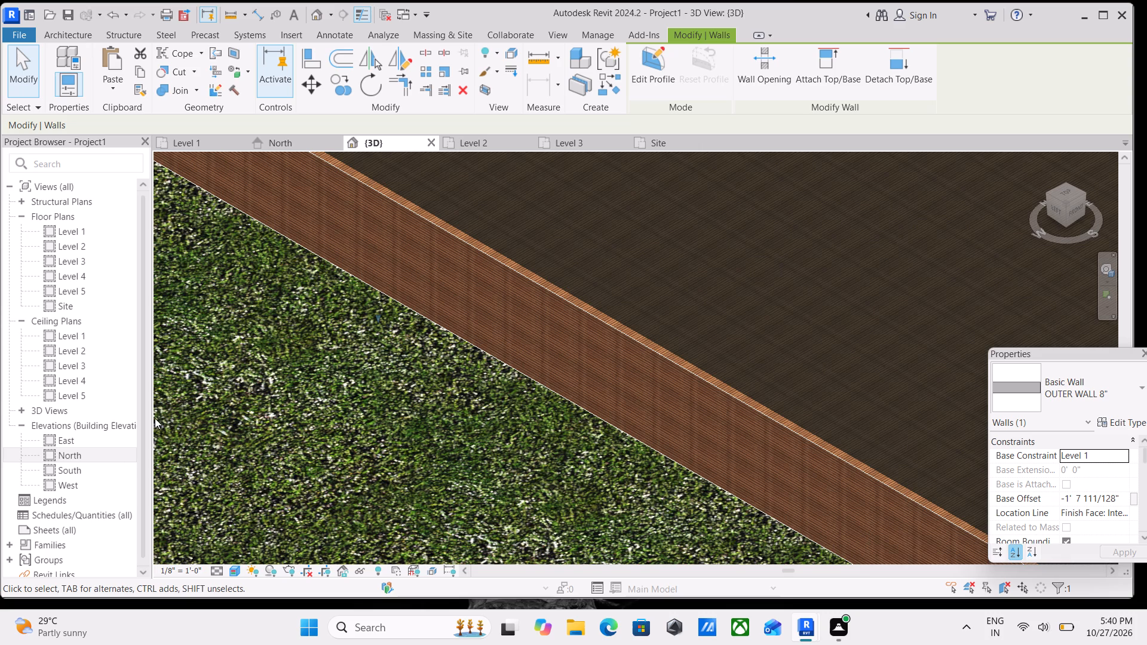
scroll(548, 231, "down", 4)
scroll(504, 306, "down", 5)
scroll(450, 345, "down", 3)
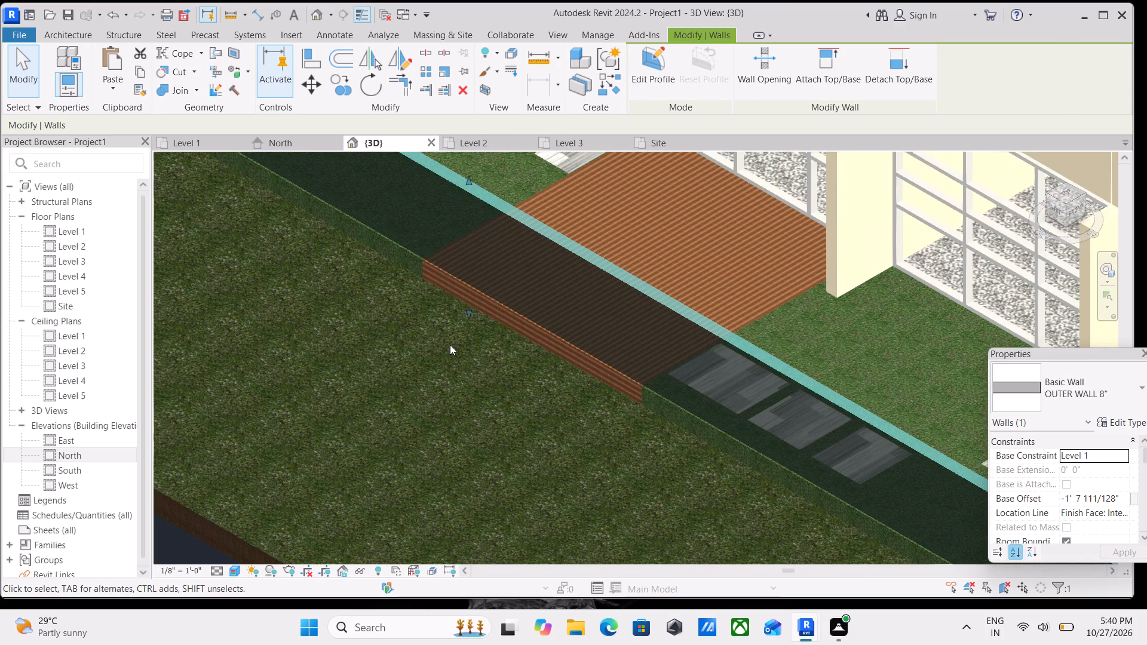
middle_click_drag(450, 345, 454, 367)
scroll(453, 381, "down", 1)
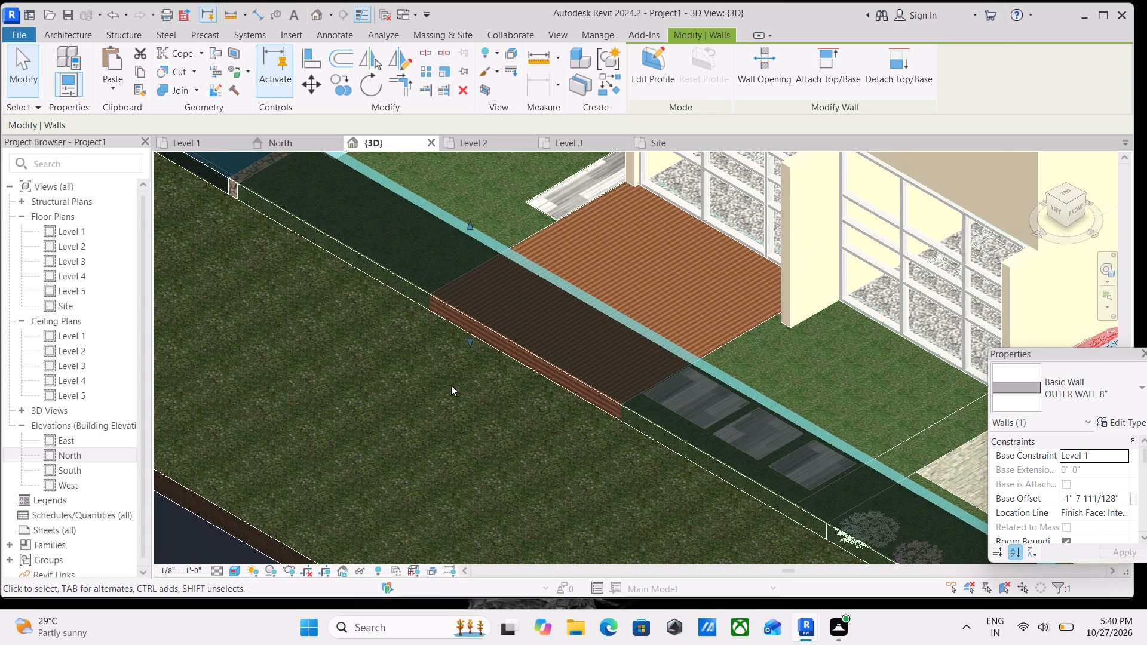
key("Escape")
key("Escape")
scroll(532, 291, "down", 2)
Nudge the long compound wall beside the water body and wood deck slightly outward to cover the floor edges.
middle_click_drag(532, 291, 533, 347)
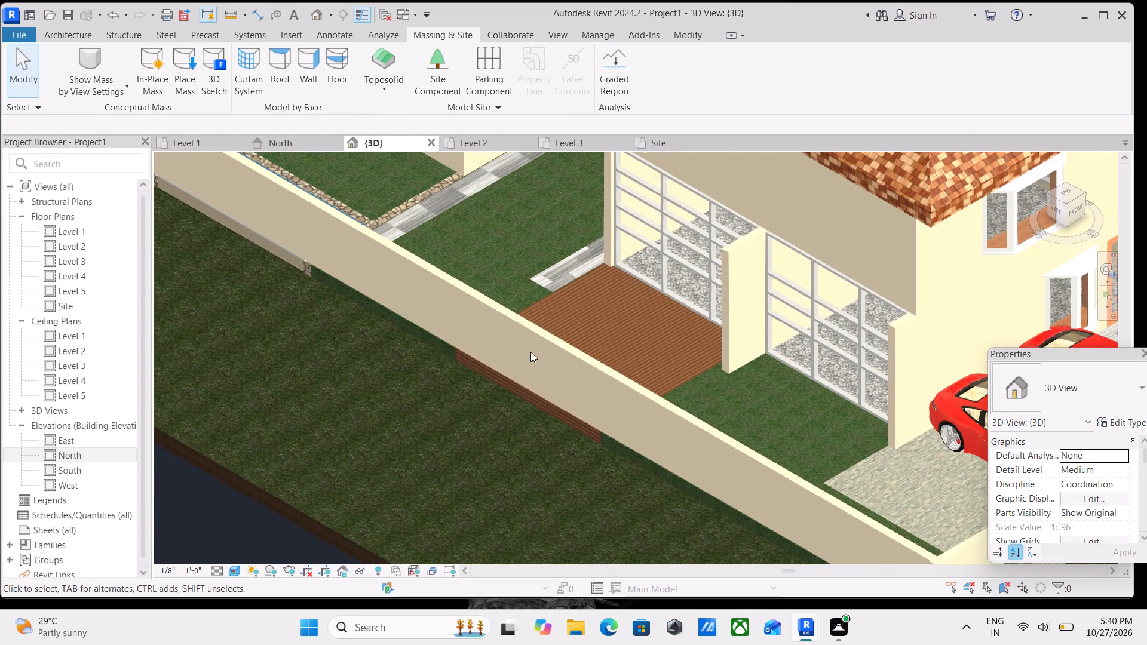
middle_click_drag(317, 248, 366, 275)
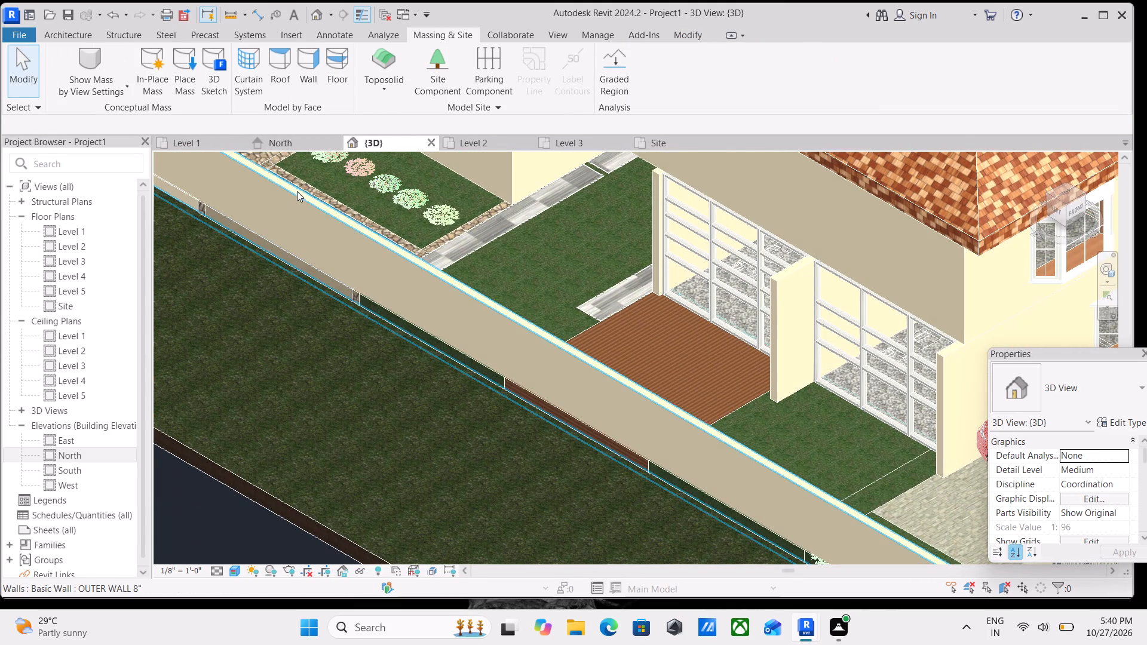
left_click(304, 192)
key("Escape")
scroll(324, 219, "up", 3)
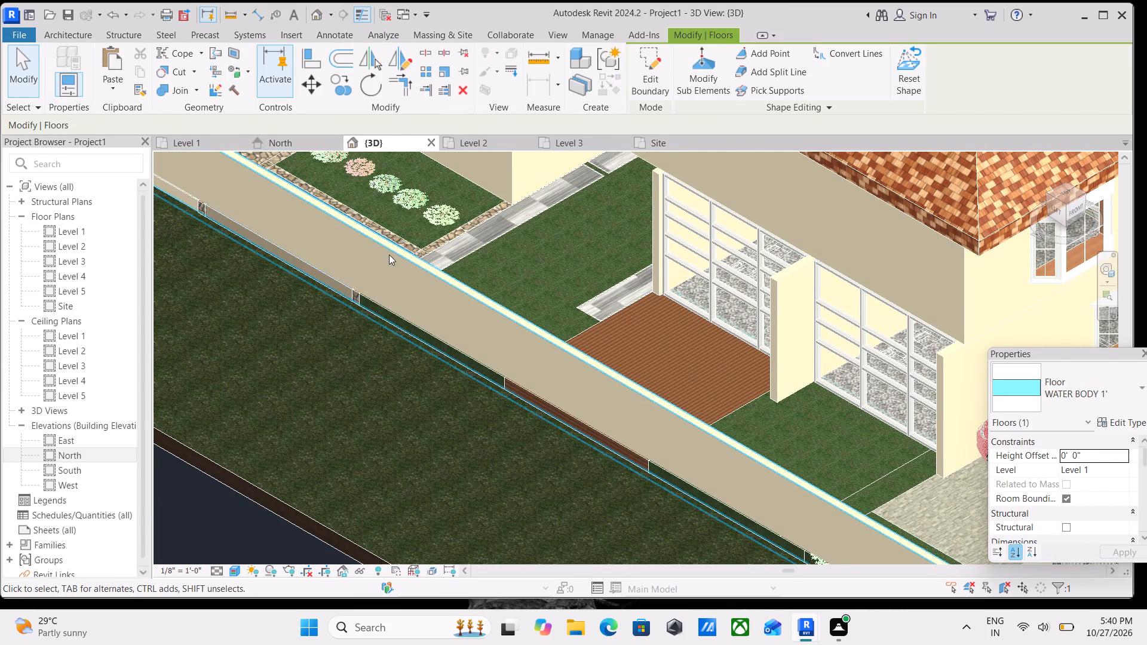
scroll(389, 254, "up", 1)
key("Escape")
scroll(310, 237, "down", 3)
middle_click_drag(310, 237, 514, 342)
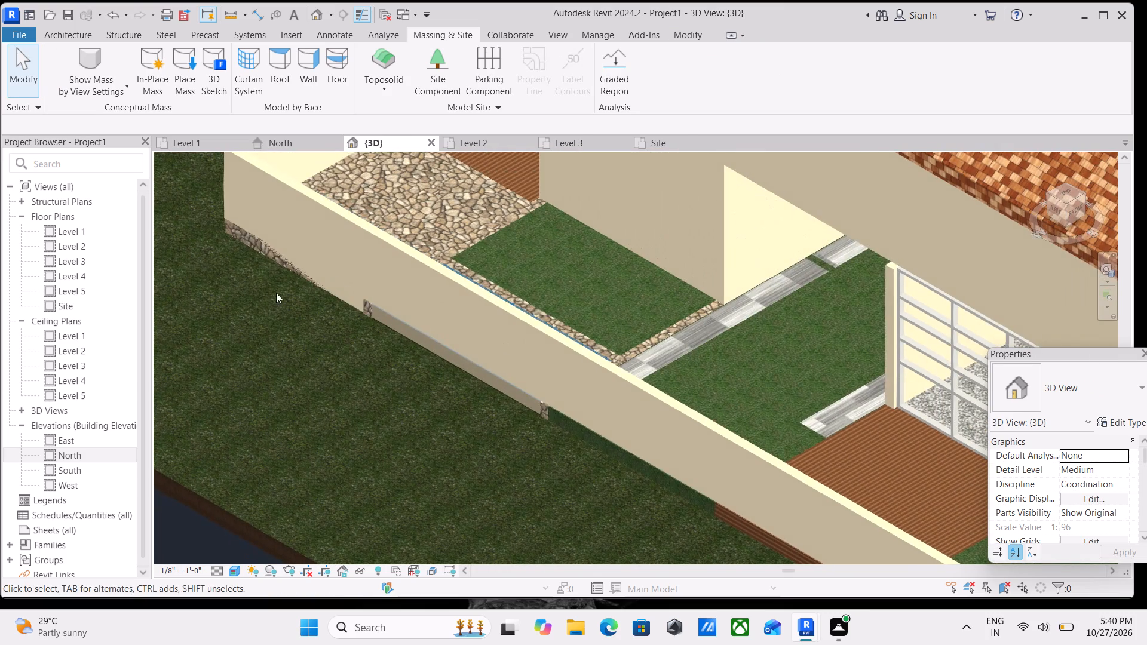
scroll(270, 255, "up", 1)
middle_click_drag(275, 239, 357, 299)
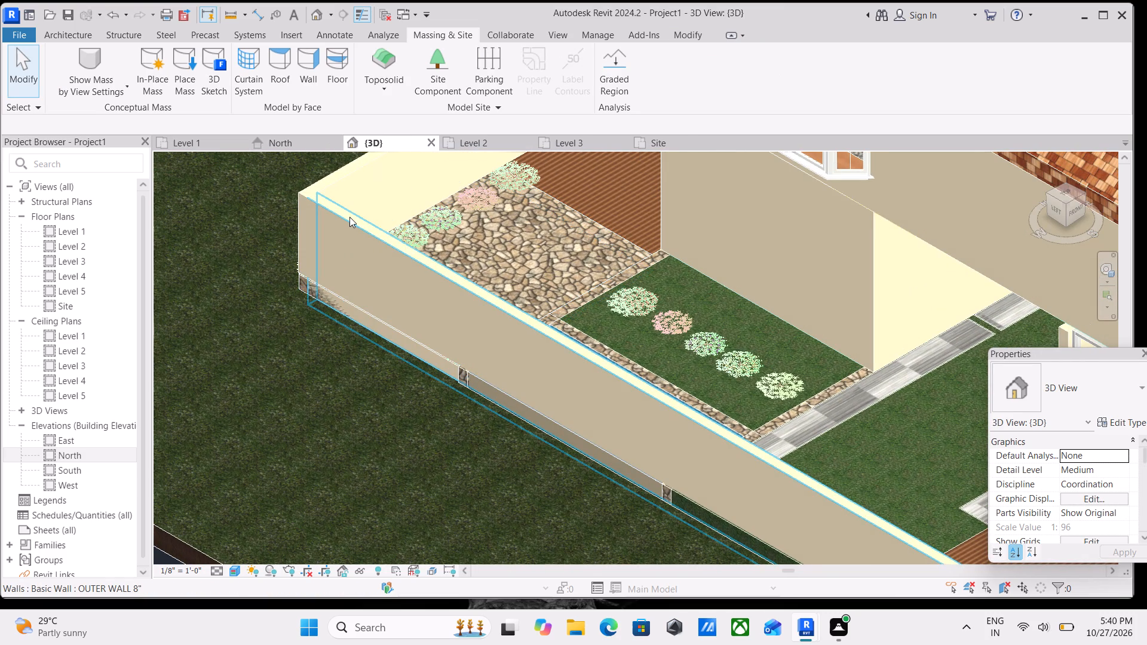
left_click(349, 217)
middle_click_drag(370, 228, 336, 201)
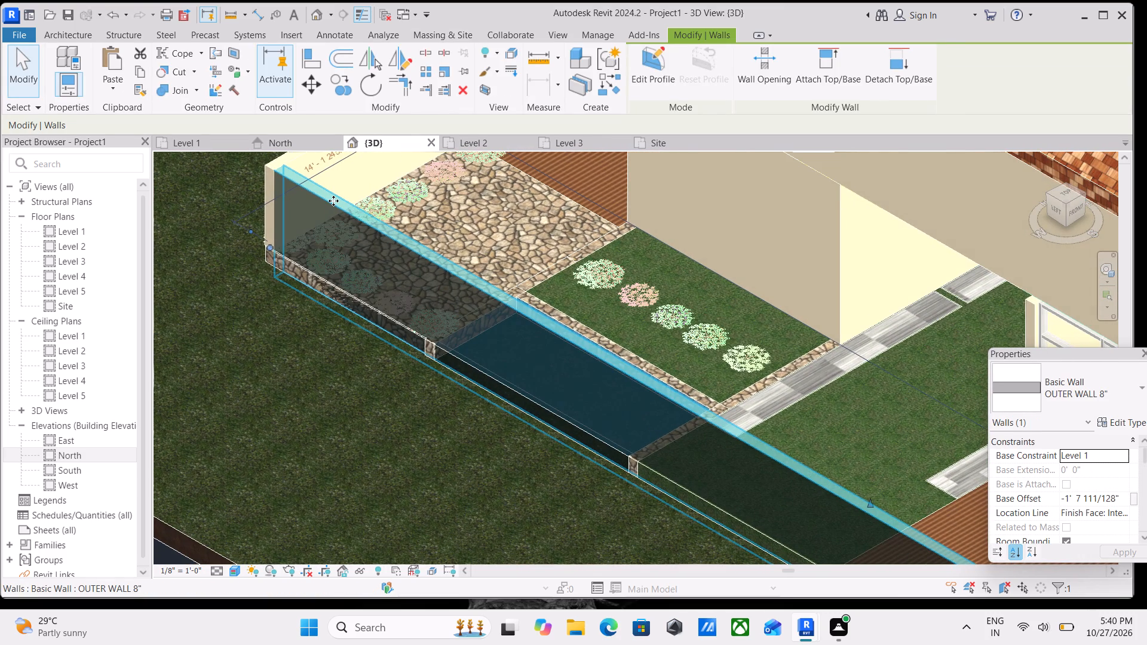
key("Left")
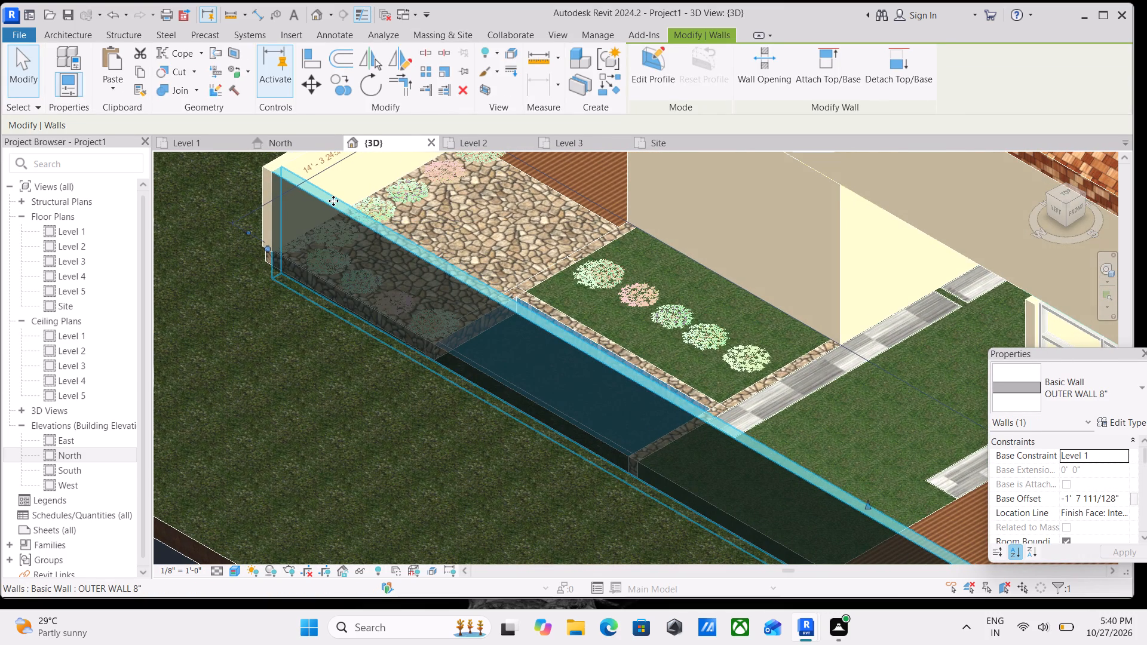
key("Left")
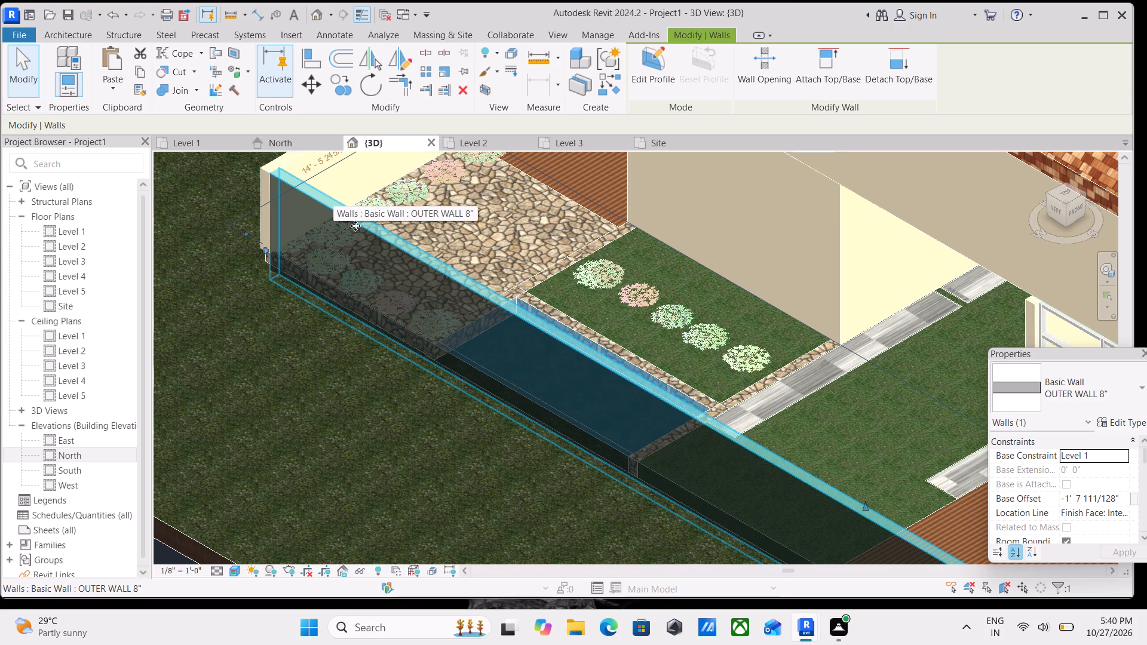
key("Escape")
Examine the long compound wall from the water body to the gate corner for floor edges still showing through.
scroll(400, 235, "down", 3)
middle_click_drag(400, 235, 351, 212)
middle_click_drag(441, 266, 349, 226)
scroll(604, 438, "up", 2)
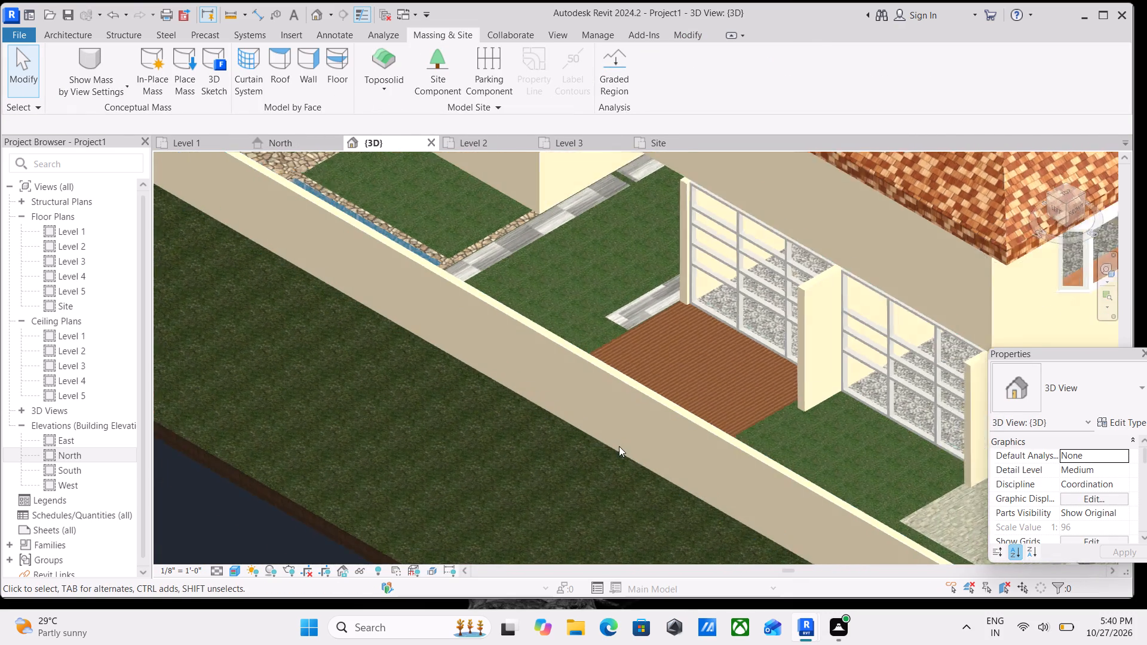
scroll(615, 441, "up", 8)
scroll(615, 419, "down", 3)
middle_click_drag(615, 416, 445, 342)
scroll(581, 401, "down", 3)
middle_click_drag(589, 406, 438, 324)
scroll(647, 390, "down", 1)
middle_click_drag(647, 390, 550, 373)
middle_click_drag(689, 388, 650, 376)
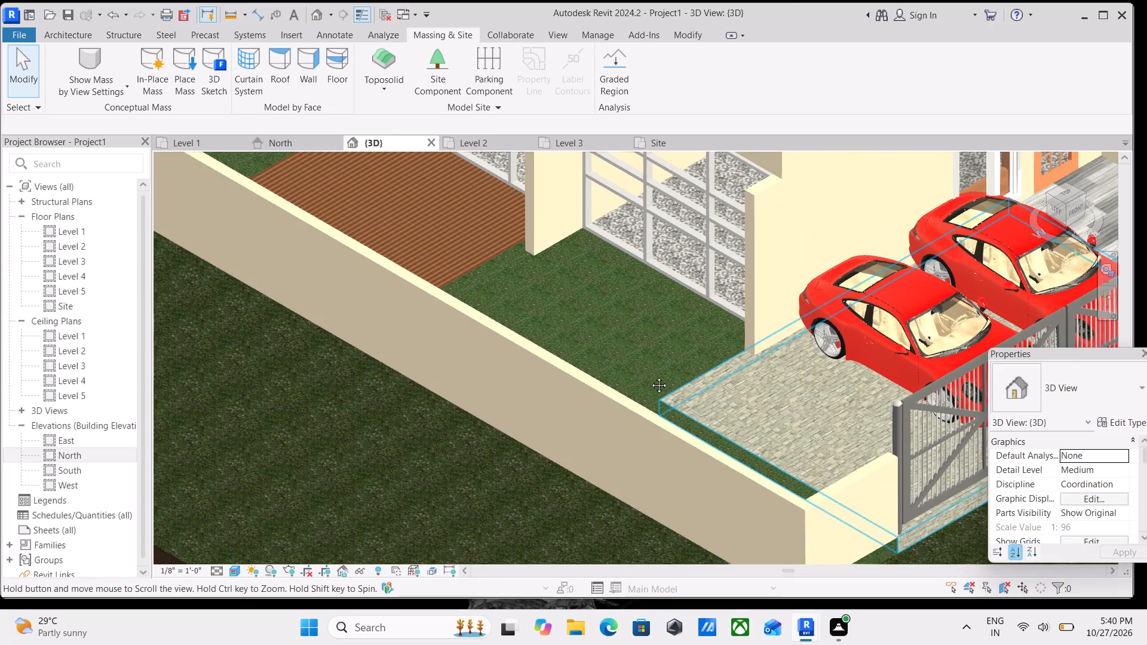
middle_click_drag(650, 376, 602, 358)
Nudge the short compound wall between the gate and the long wall's corner slightly outward to cover the floor edge.
middle_click_drag(771, 462, 664, 367)
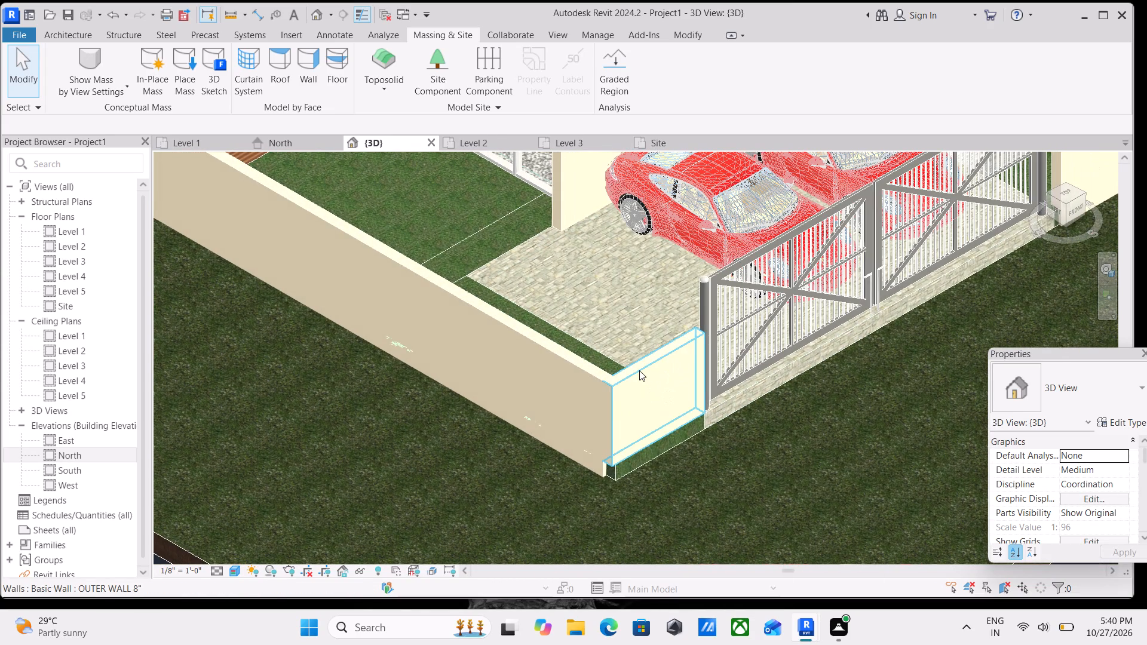
left_click(639, 369)
left_click(639, 369)
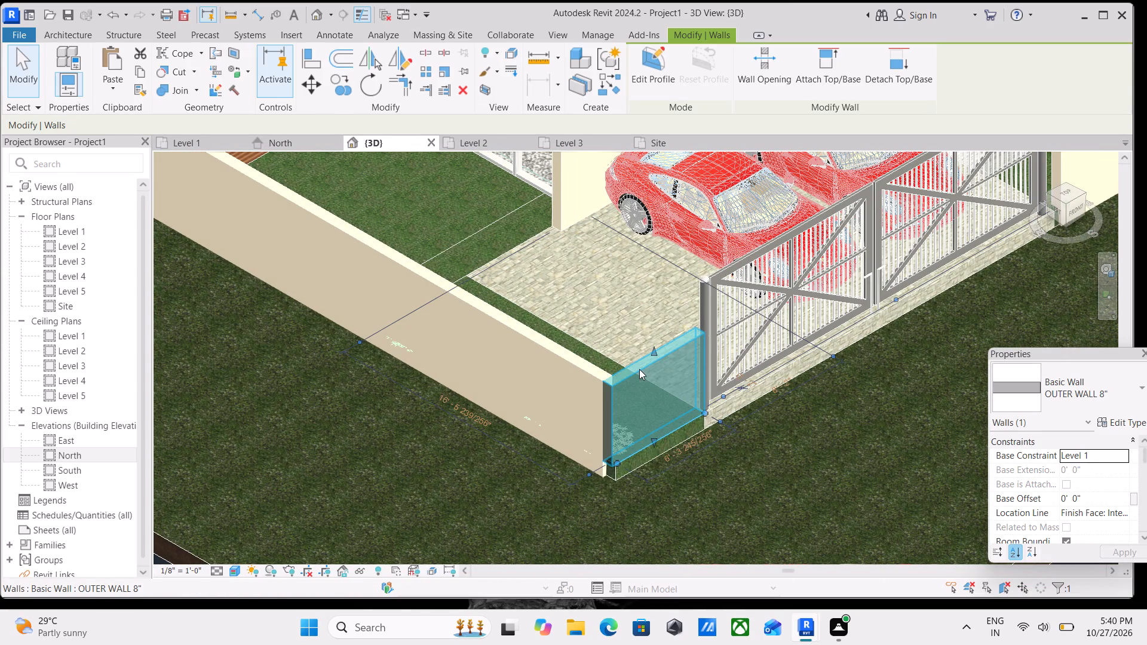
key("Down")
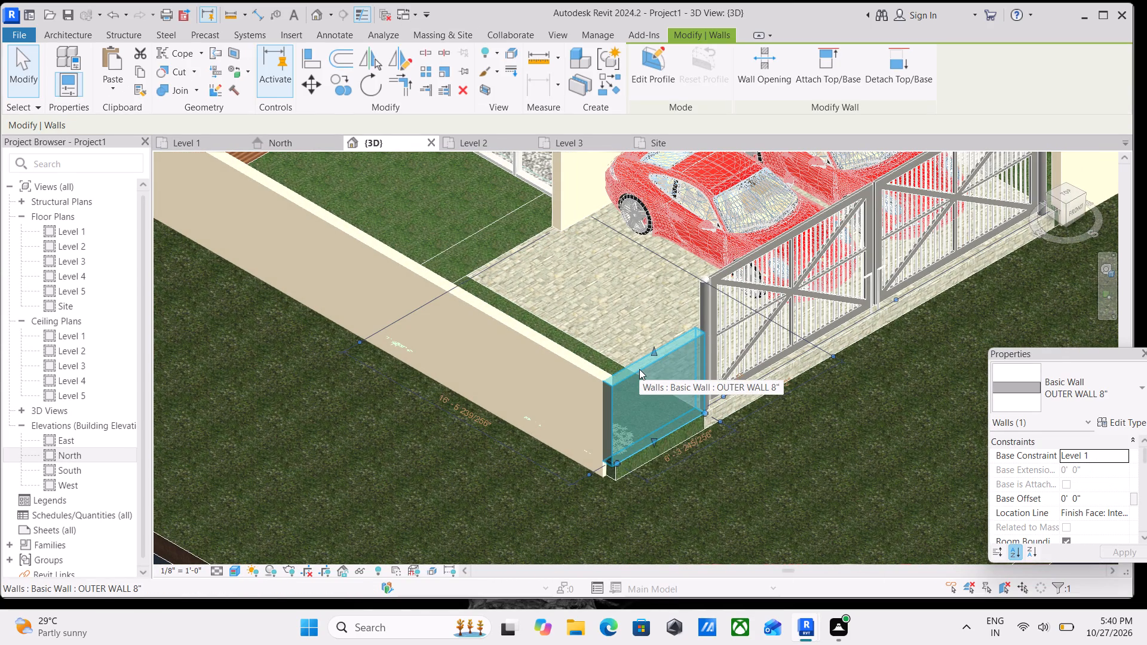
key("Down")
key("Down")
key("Down")
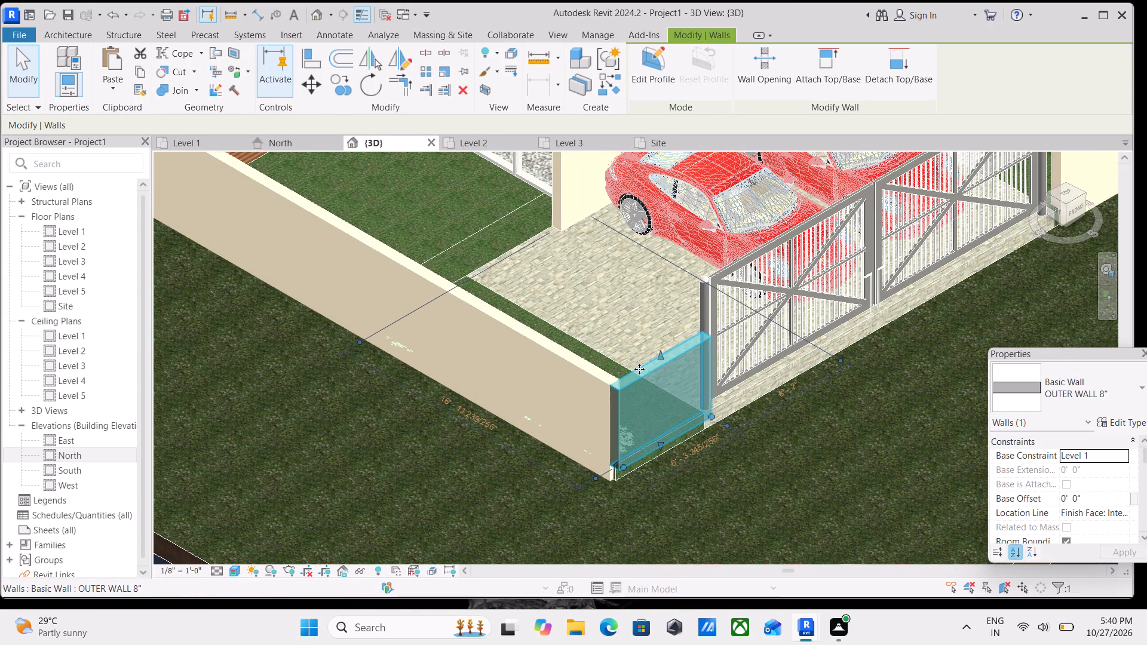
key("Down")
key("Down")
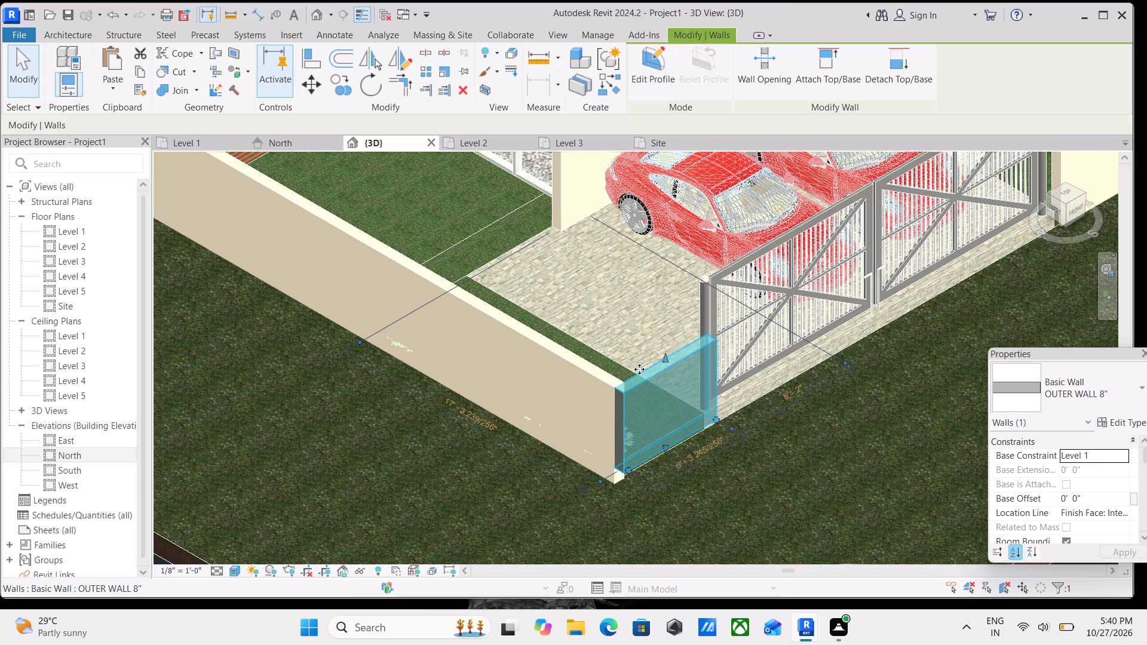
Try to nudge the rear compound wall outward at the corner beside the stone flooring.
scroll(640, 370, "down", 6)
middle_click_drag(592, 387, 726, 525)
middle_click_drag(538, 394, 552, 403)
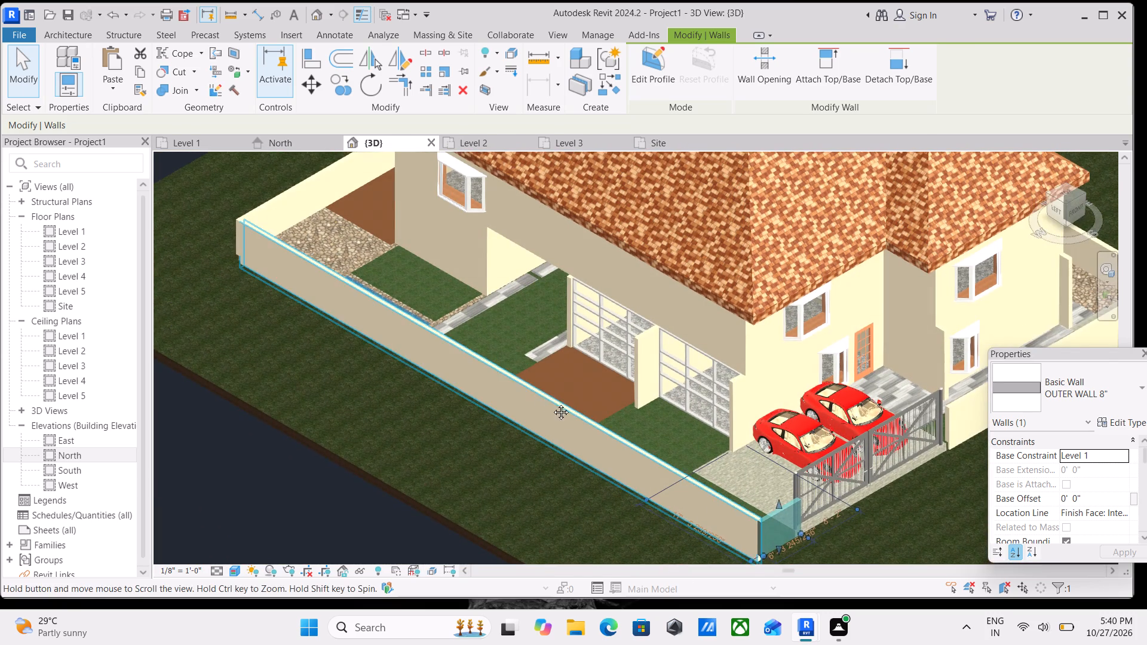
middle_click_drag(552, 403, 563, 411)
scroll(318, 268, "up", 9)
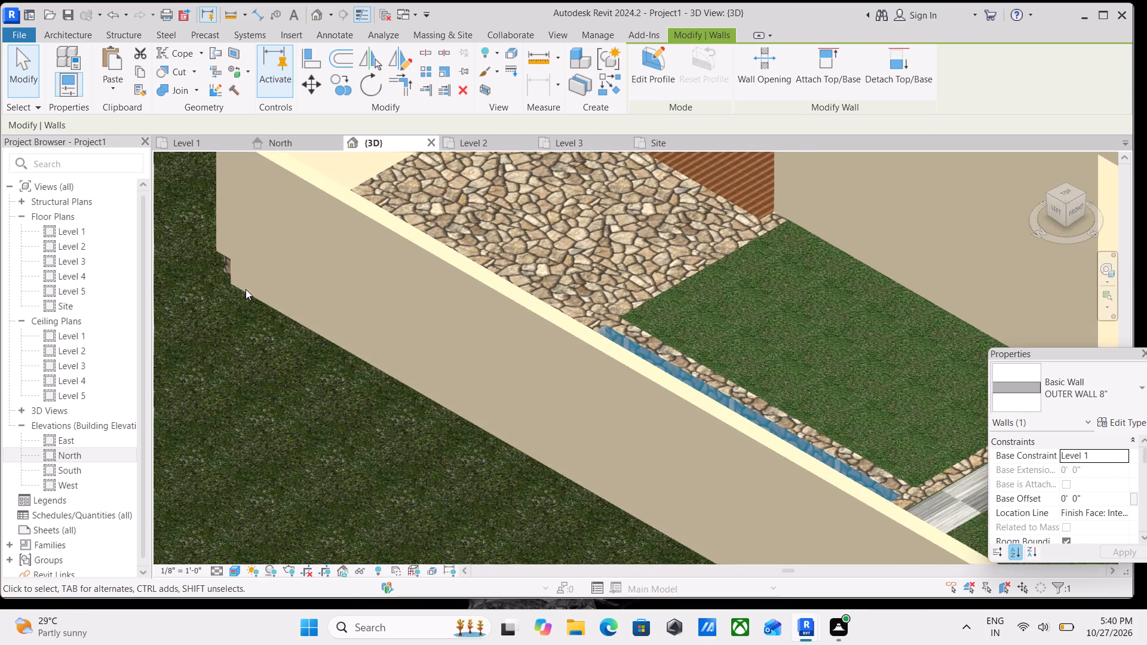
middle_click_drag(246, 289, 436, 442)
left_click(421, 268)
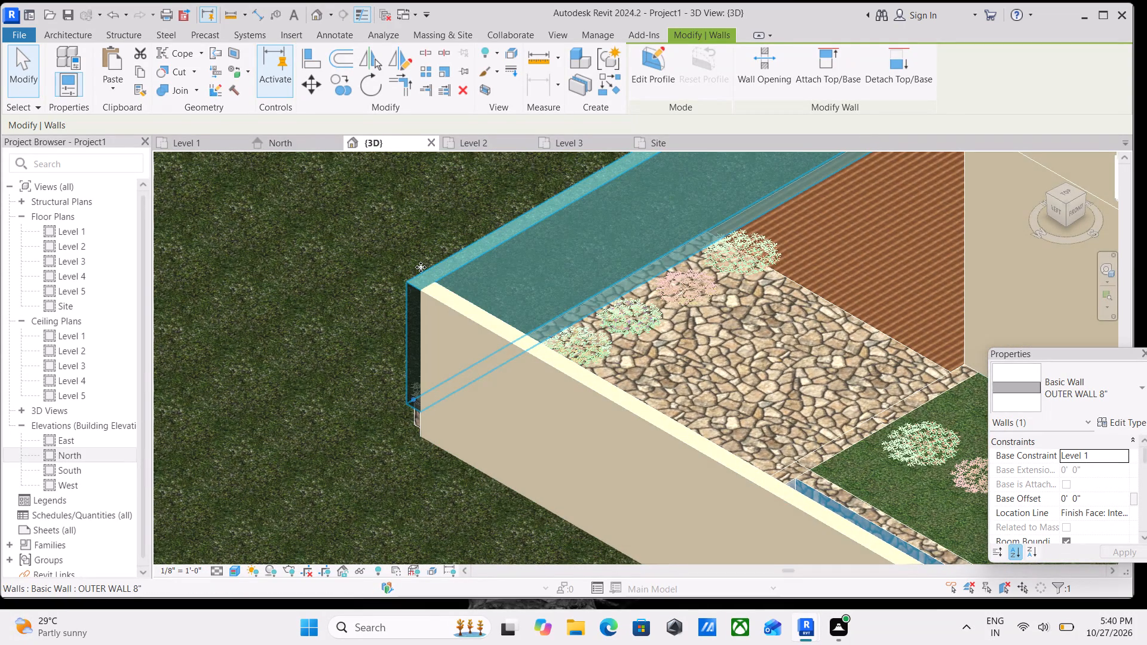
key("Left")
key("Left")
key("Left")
Nudge the rear compound wall outward past the stone floor edge, working from the Left view.
key("Escape")
scroll(490, 326, "down", 3)
key("Escape")
scroll(490, 326, "down", 5)
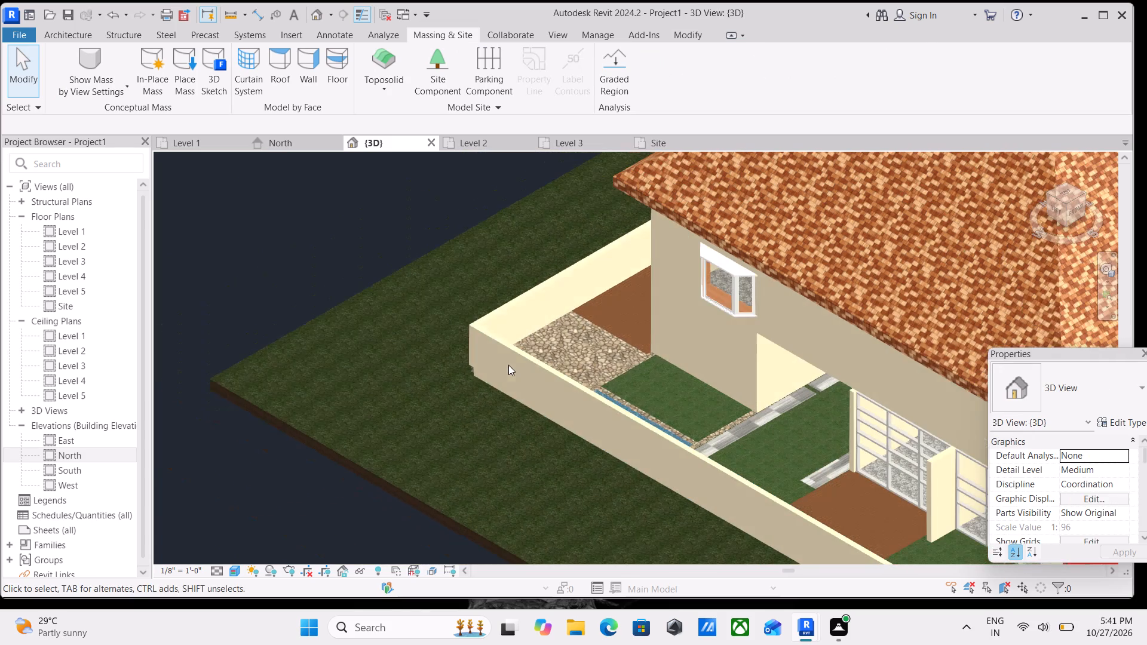
scroll(555, 428, "down", 1)
middle_click_drag(593, 405, 608, 397, "shift")
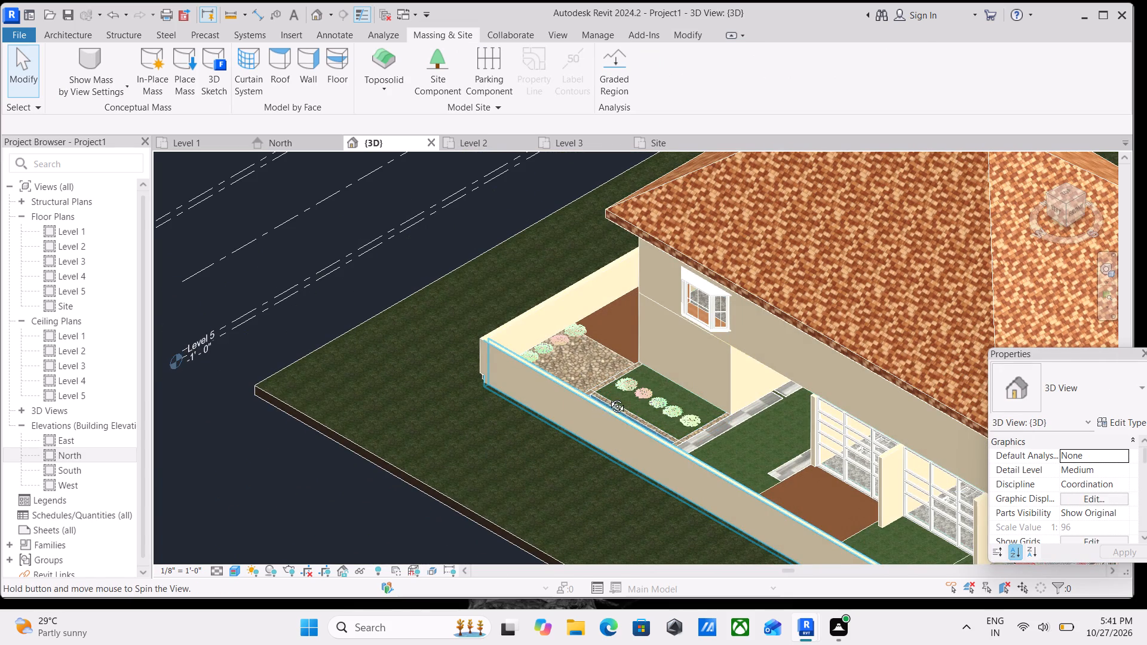
middle_click_drag(608, 397, 666, 363, "shift")
scroll(728, 469, "up", 3)
scroll(697, 530, "up", 7)
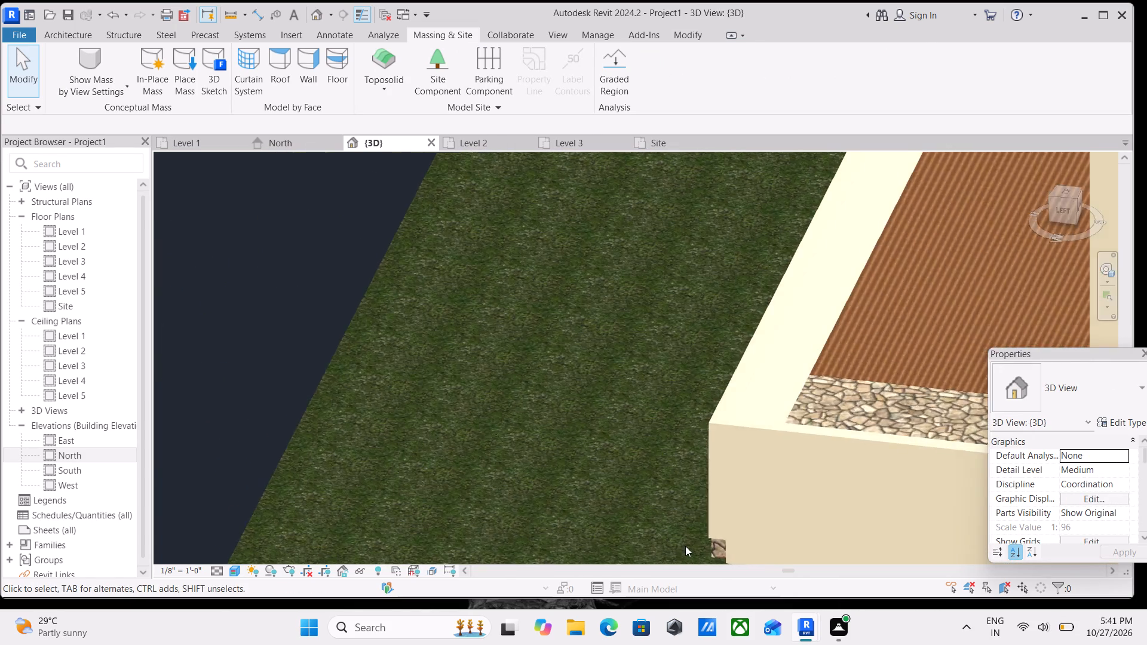
scroll(685, 546, "up", 5)
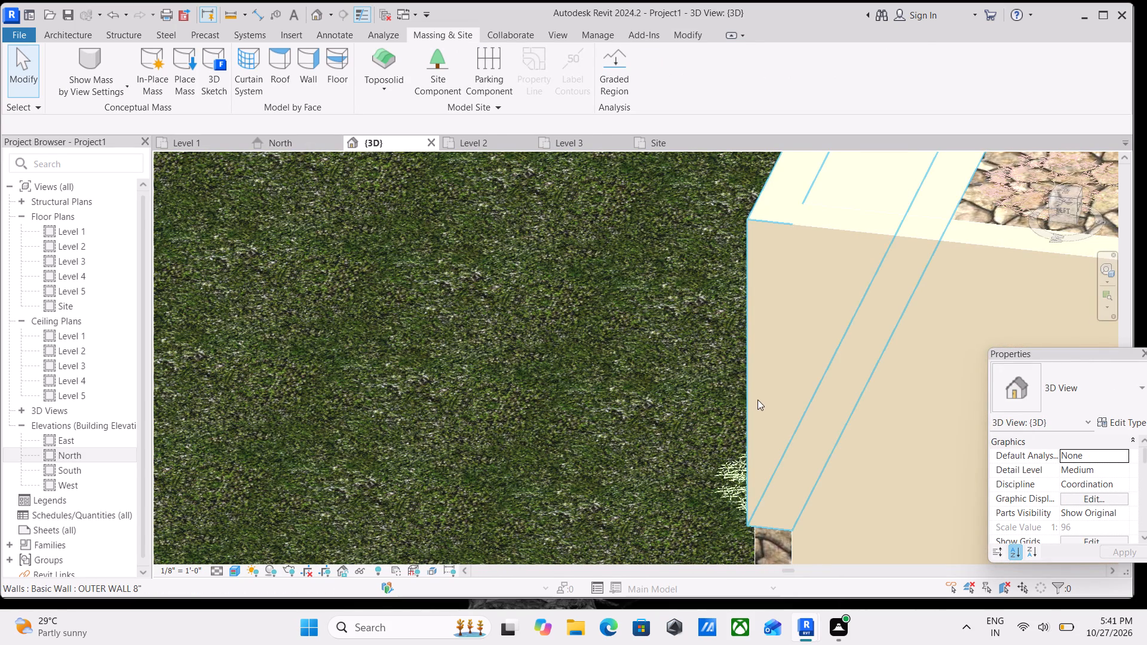
left_click(747, 368)
scroll(755, 389, "down", 2)
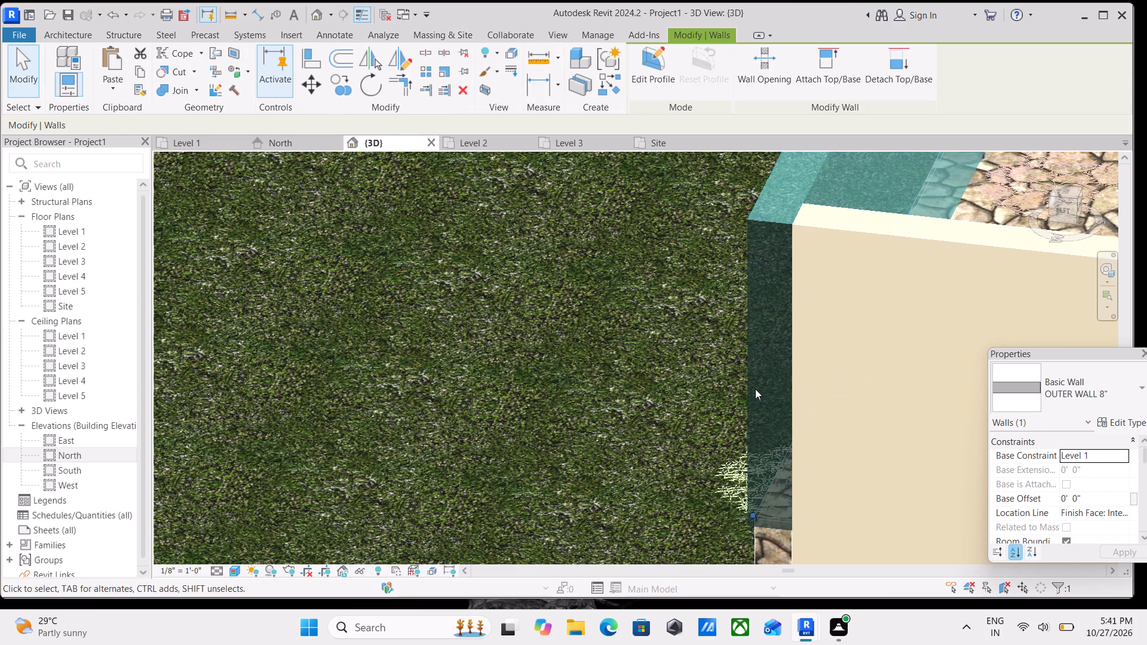
middle_click_drag(755, 389, 747, 328)
scroll(749, 438, "down", 2)
middle_click_drag(749, 438, 750, 413)
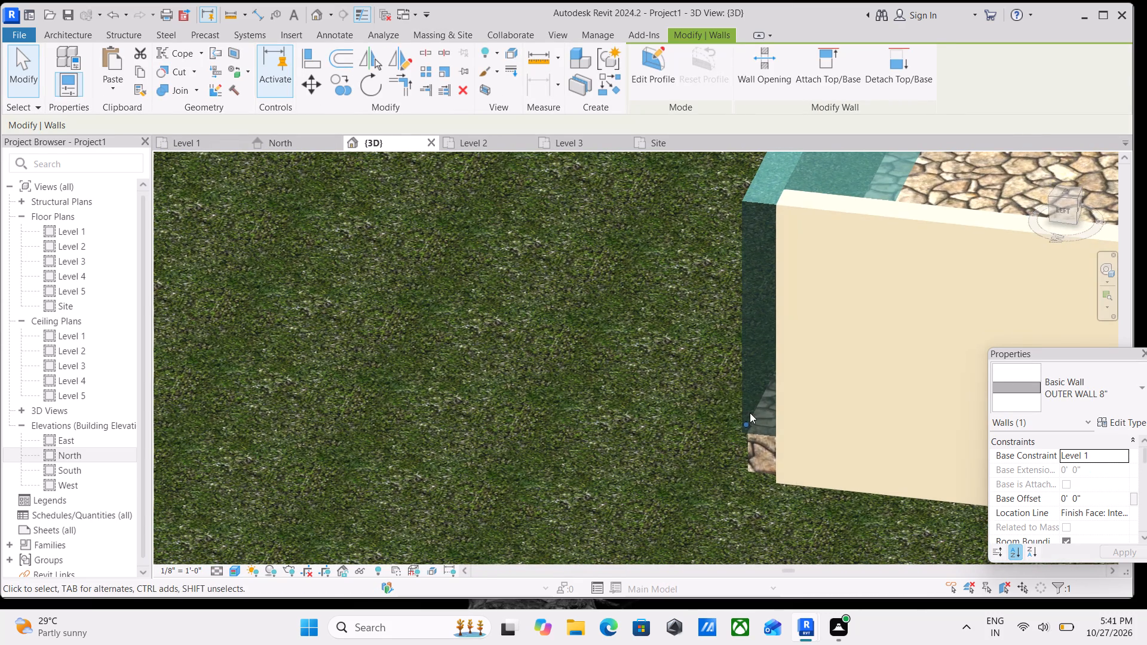
left_click(1066, 211)
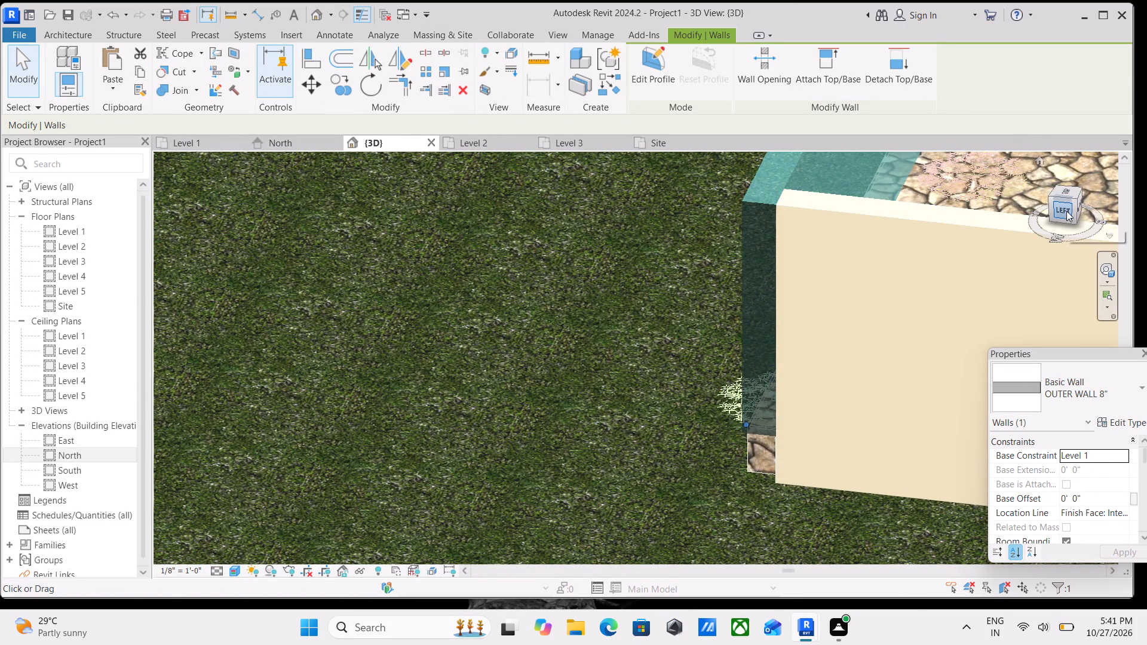
scroll(680, 463, "up", 3)
scroll(623, 370, "up", 15)
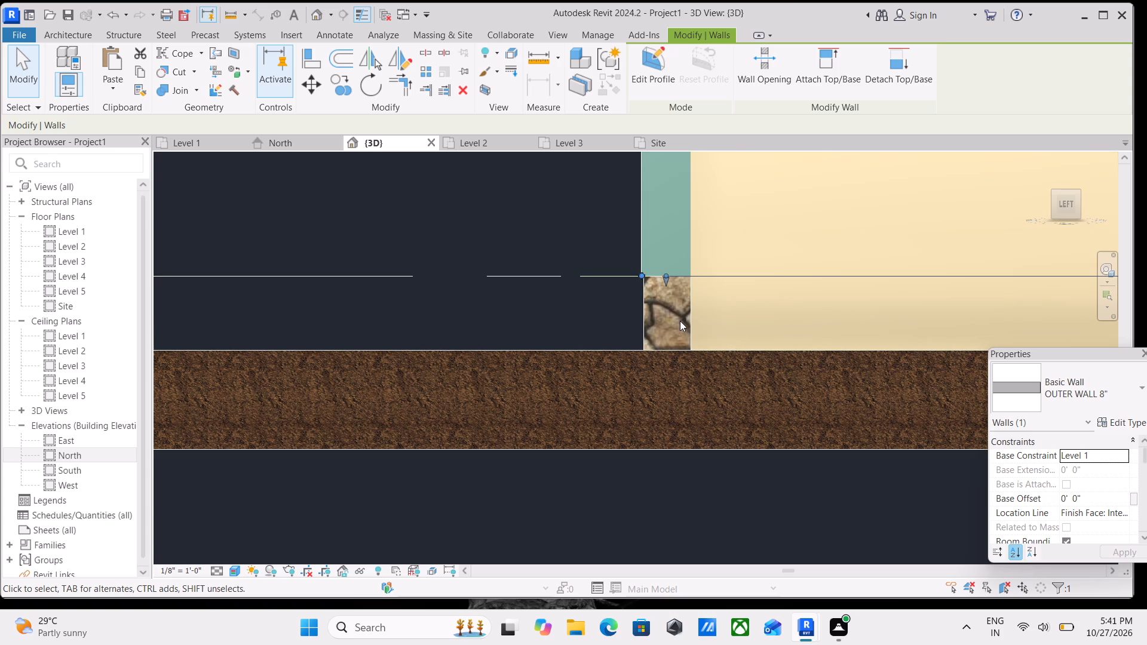
key("Left")
key("Left")
key("Left")
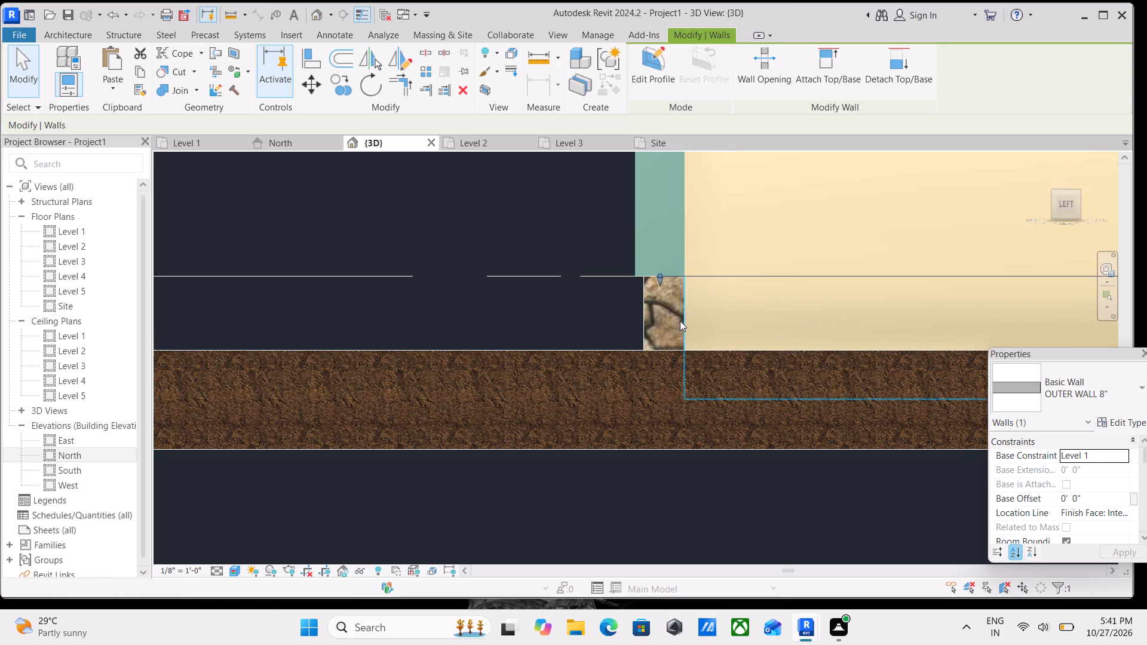
key("Left")
scroll(680, 321, "down", 7)
middle_click_drag(785, 292, 732, 525)
scroll(732, 526, "up", 1)
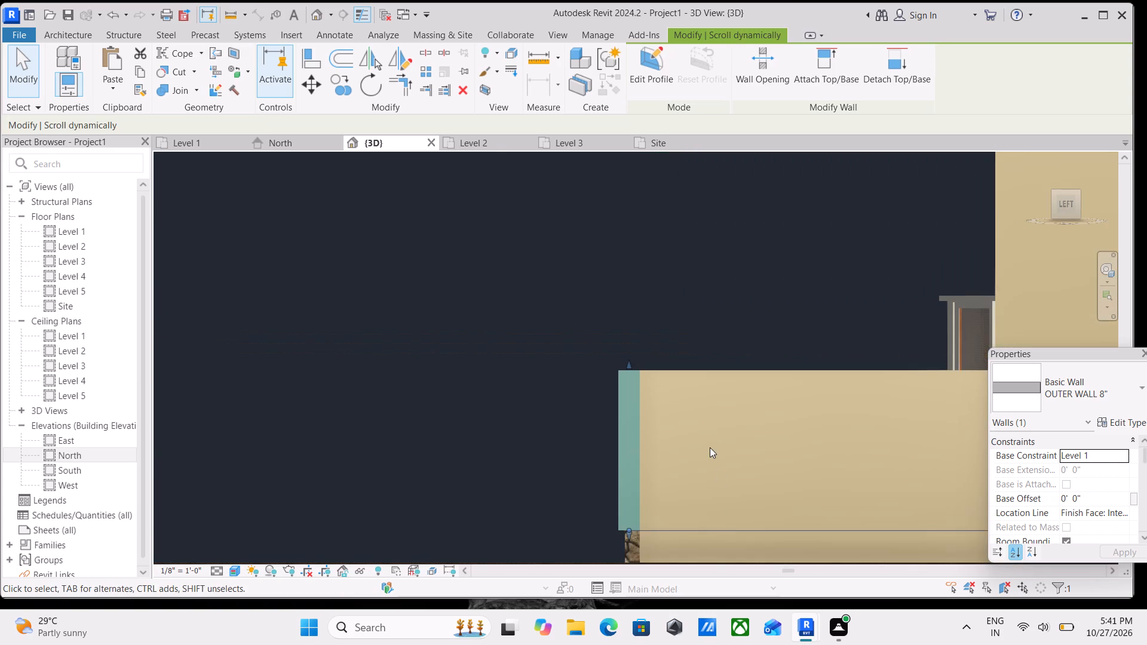
scroll(710, 447, "down", 5)
key("Escape")
key("Escape")
key("Escape")
key("Escape")
key("Escape")
key("Escape")
key("Escape")
key("Escape")
key("Escape")
key("Escape")
key("Escape")
middle_click_drag(676, 426, 709, 461)
key("Escape")
key("Escape")
Examine the compound walls along the water body side and rear for floor edges showing beneath their bases.
scroll(698, 415, "down", 8)
middle_click_drag(698, 415, 679, 415)
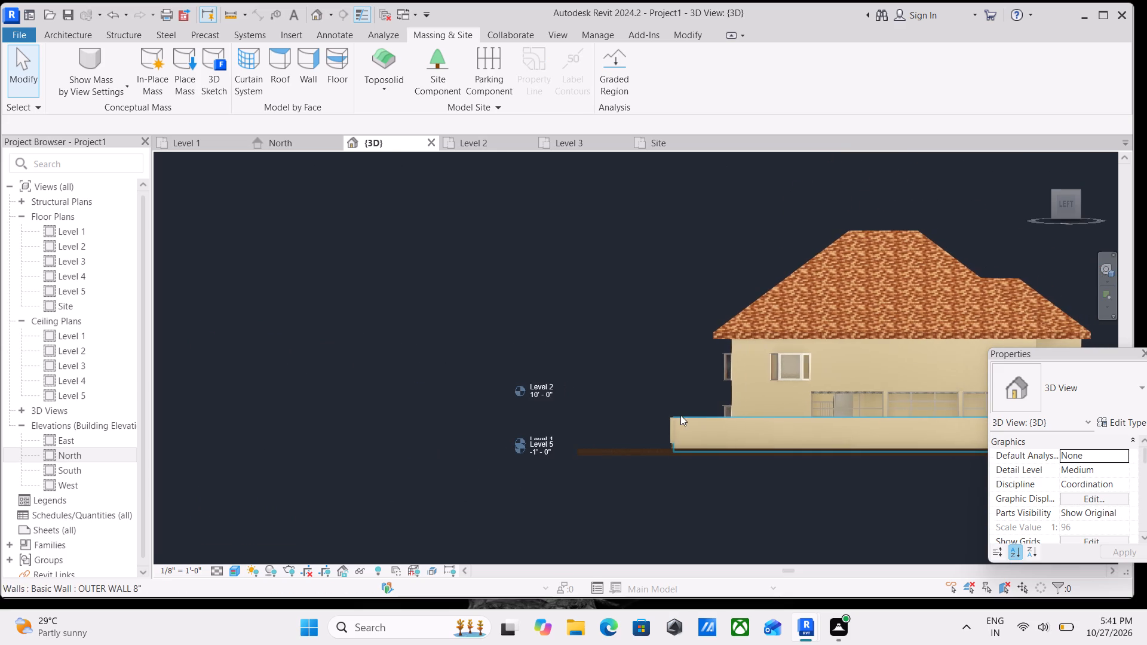
scroll(702, 431, "up", 2)
key("grave")
key("grave")
key("grave")
key("grave")
key("grave")
key("grave")
key("grave")
key("grave")
key("grave")
key("grave")
key("grave")
key("grave")
key("grave")
middle_click_drag(677, 417, 721, 469)
scroll(721, 469, "up", 3)
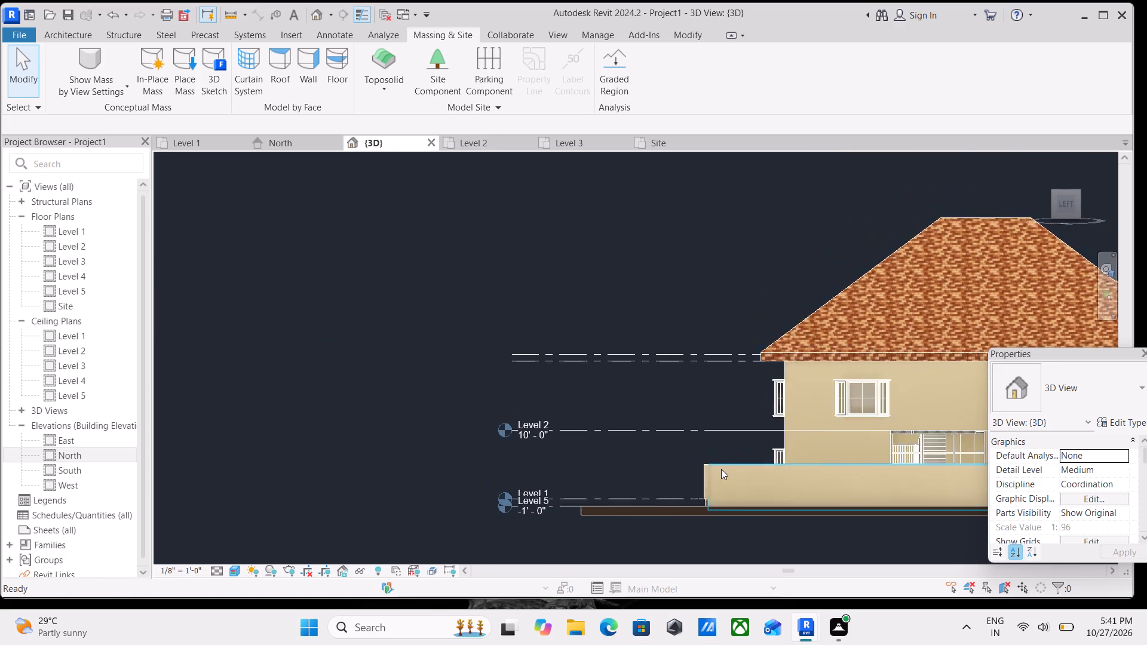
scroll(715, 456, "up", 3)
middle_click_drag(719, 467, 725, 476, "shift")
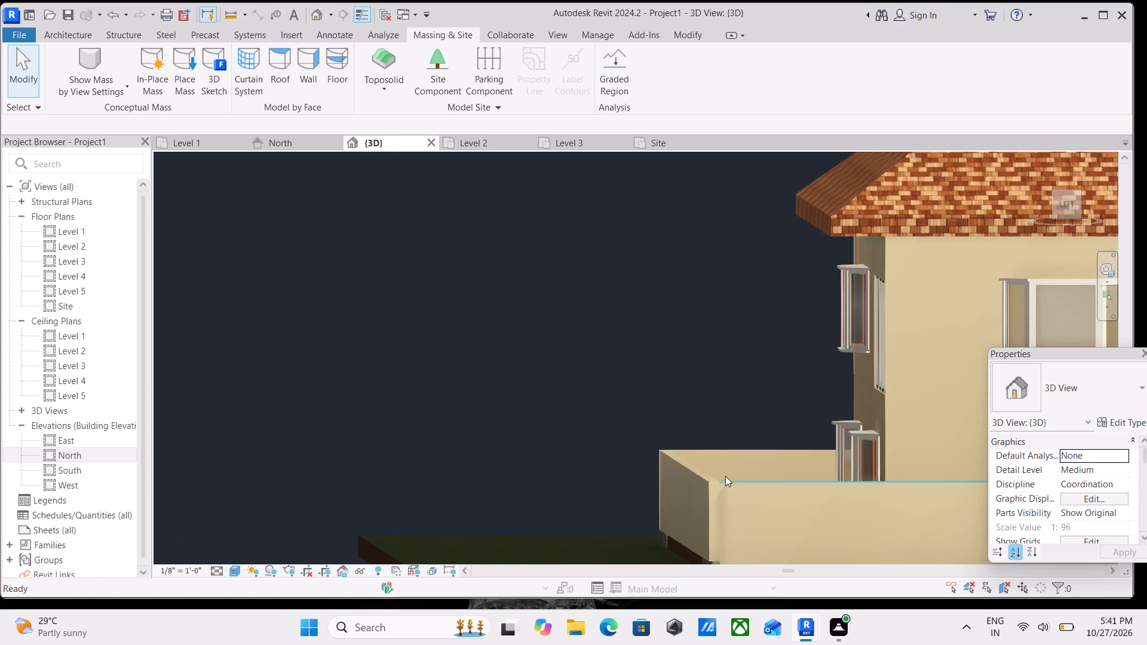
scroll(725, 476, "up", 1)
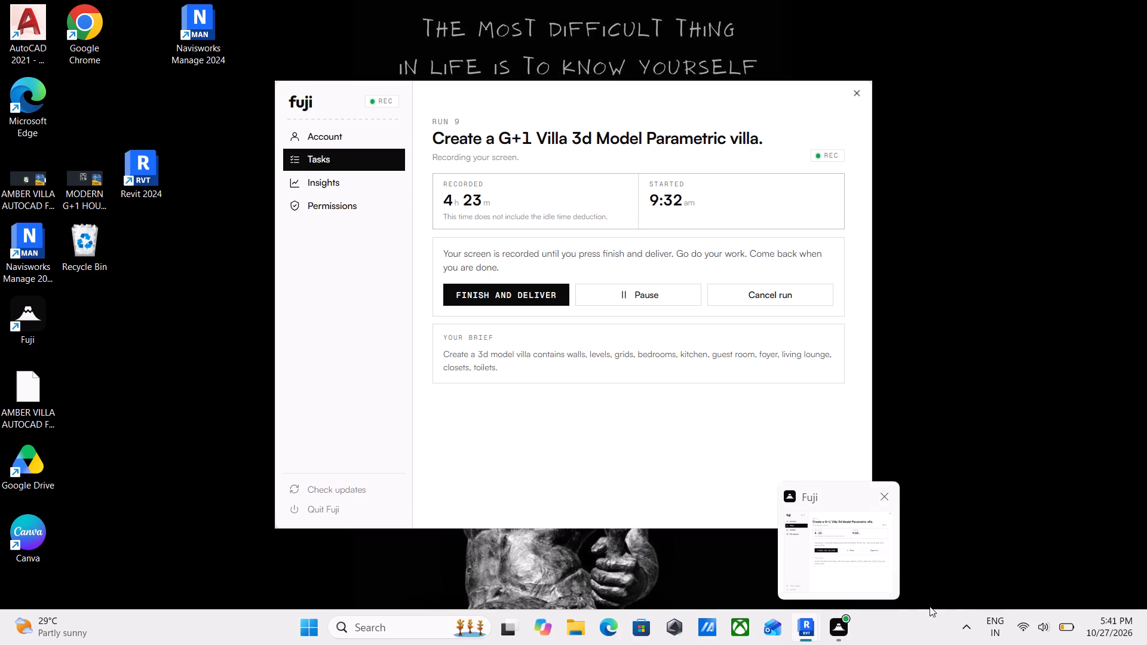
scroll(893, 327, "down", 3)
middle_click_drag(835, 336, 691, 309)
scroll(697, 330, "up", 2)
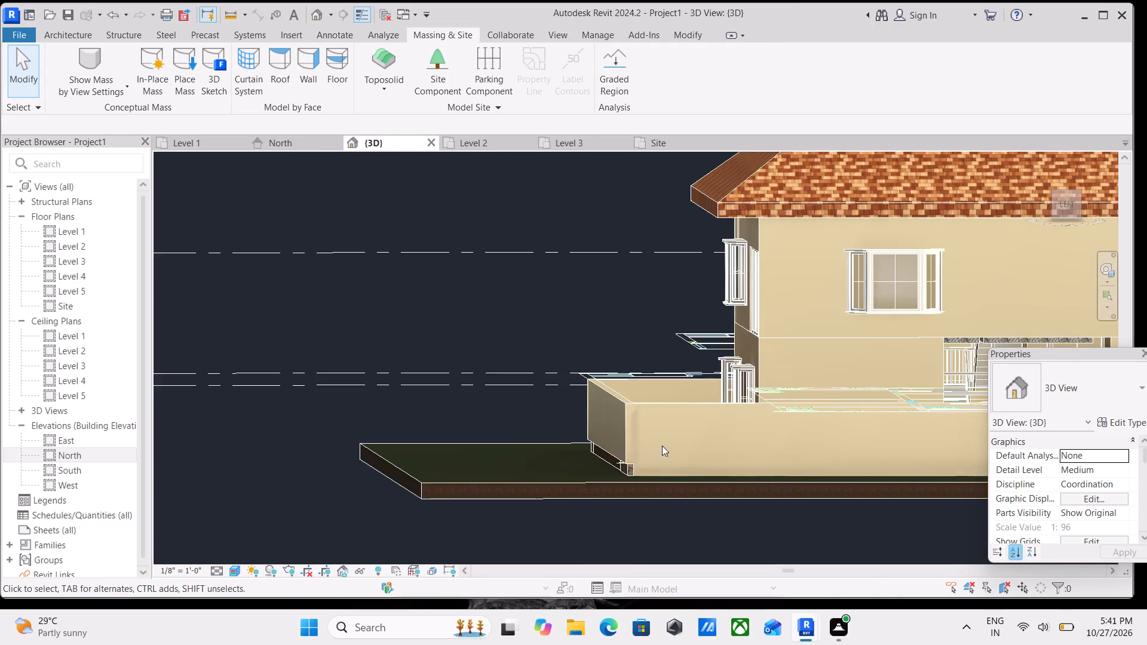
scroll(662, 446, "up", 1)
scroll(609, 450, "up", 1)
scroll(609, 450, "down", 3)
middle_click_drag(609, 450, 492, 457)
scroll(494, 457, "up", 1)
scroll(615, 420, "down", 2)
middle_click_drag(611, 420, 373, 419)
scroll(388, 431, "up", 1)
scroll(653, 453, "up", 2)
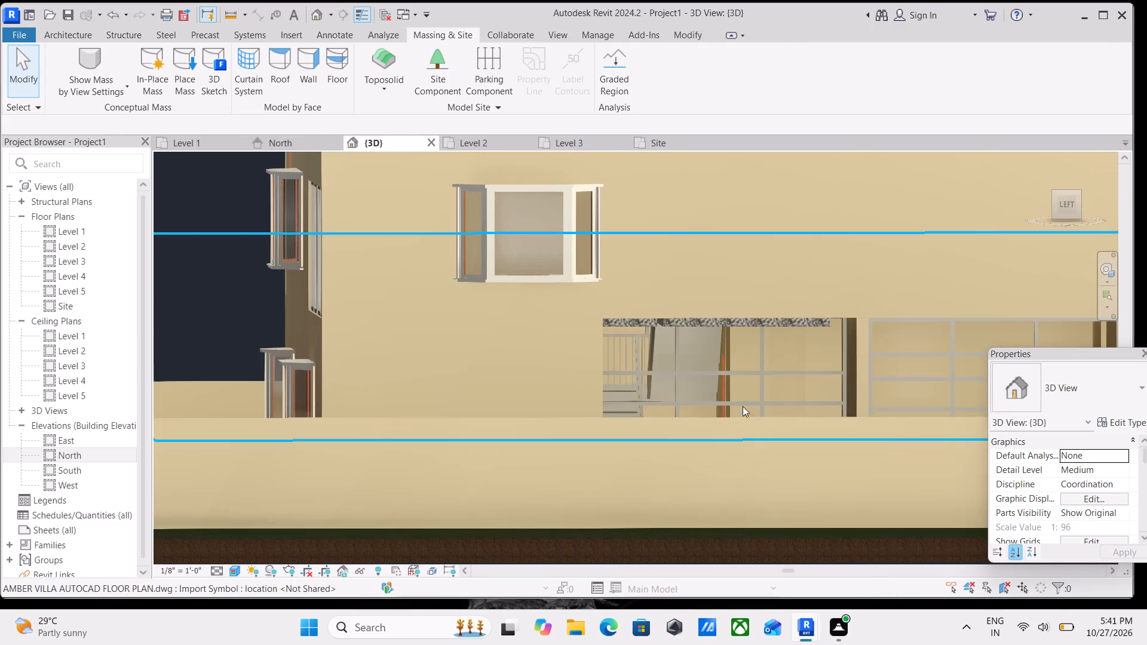
scroll(734, 393, "up", 8)
scroll(731, 388, "down", 16)
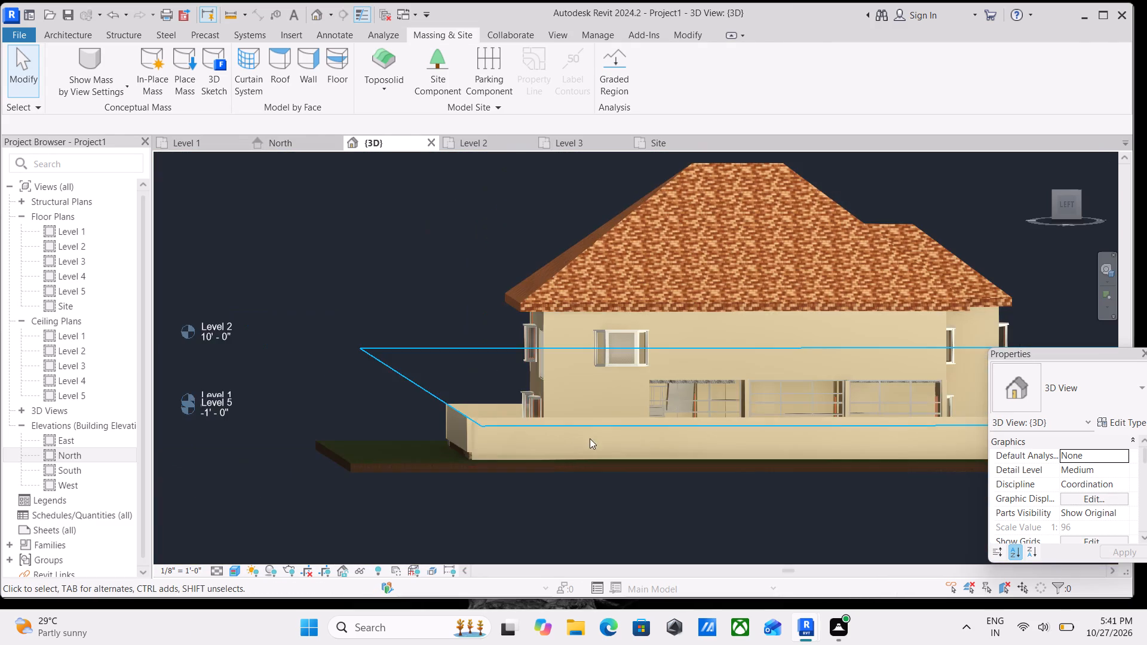
scroll(572, 435, "up", 5)
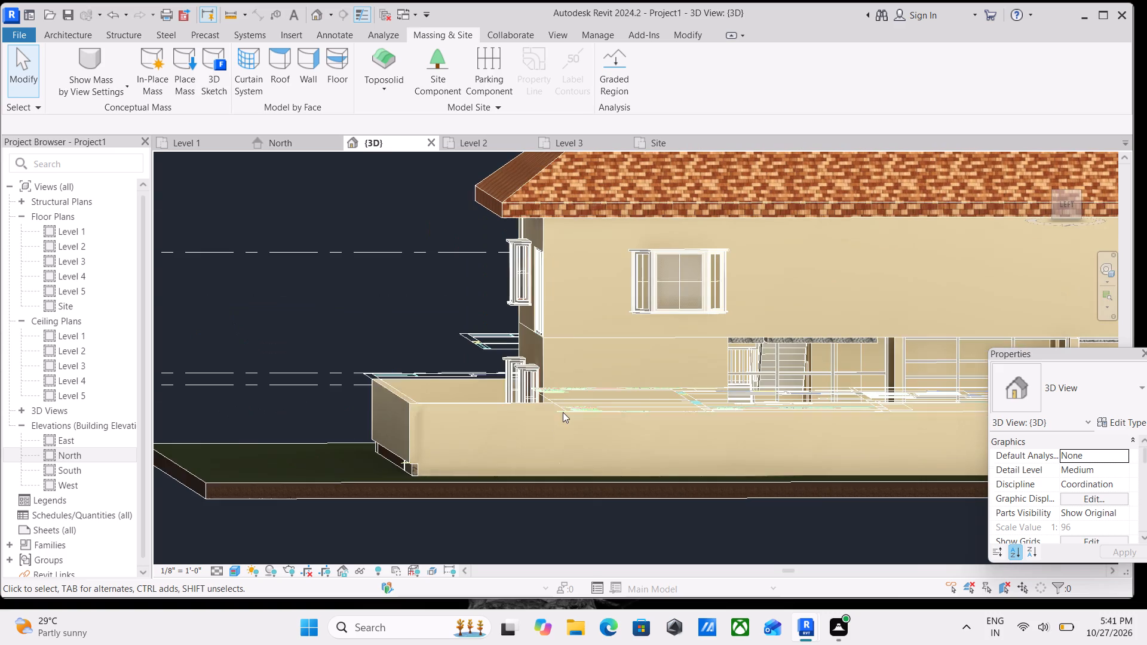
middle_click_drag(563, 411, 776, 538, "shift")
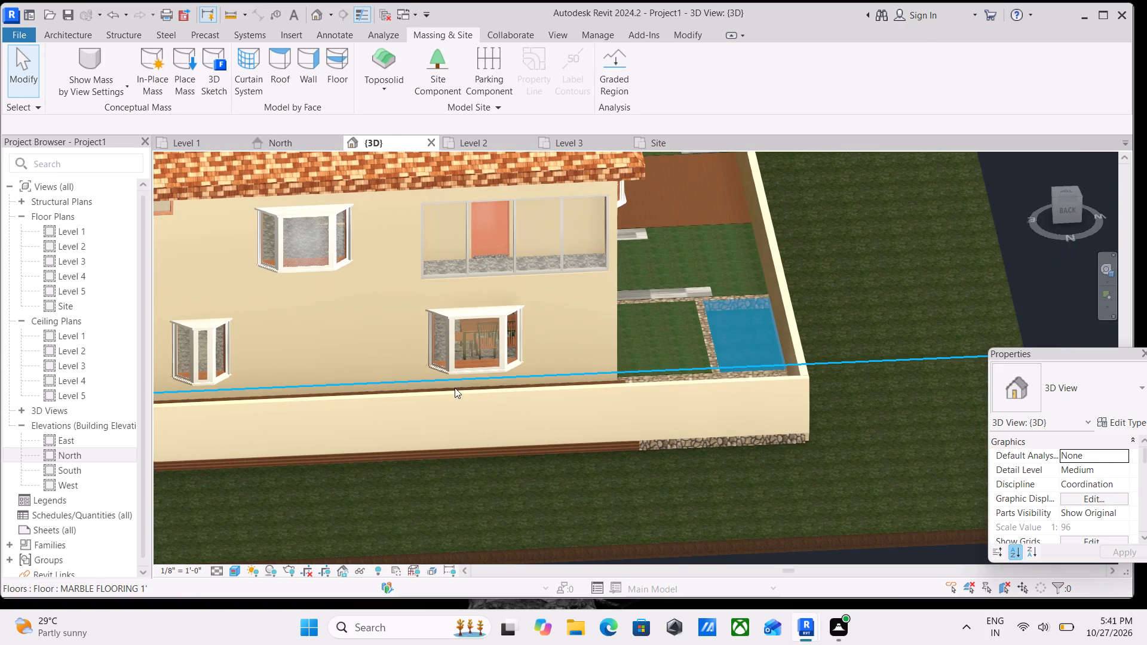
middle_click_drag(455, 388, 778, 389)
middle_click_drag(315, 356, 369, 389, "shift")
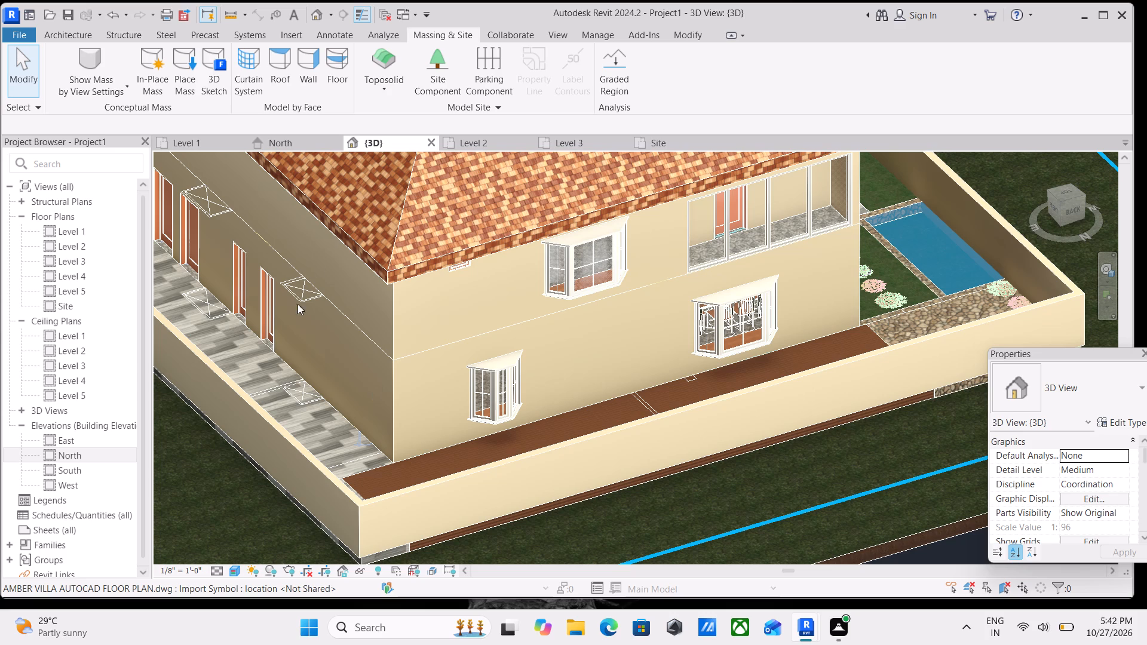
scroll(563, 385, "up", 3)
scroll(558, 391, "down", 3)
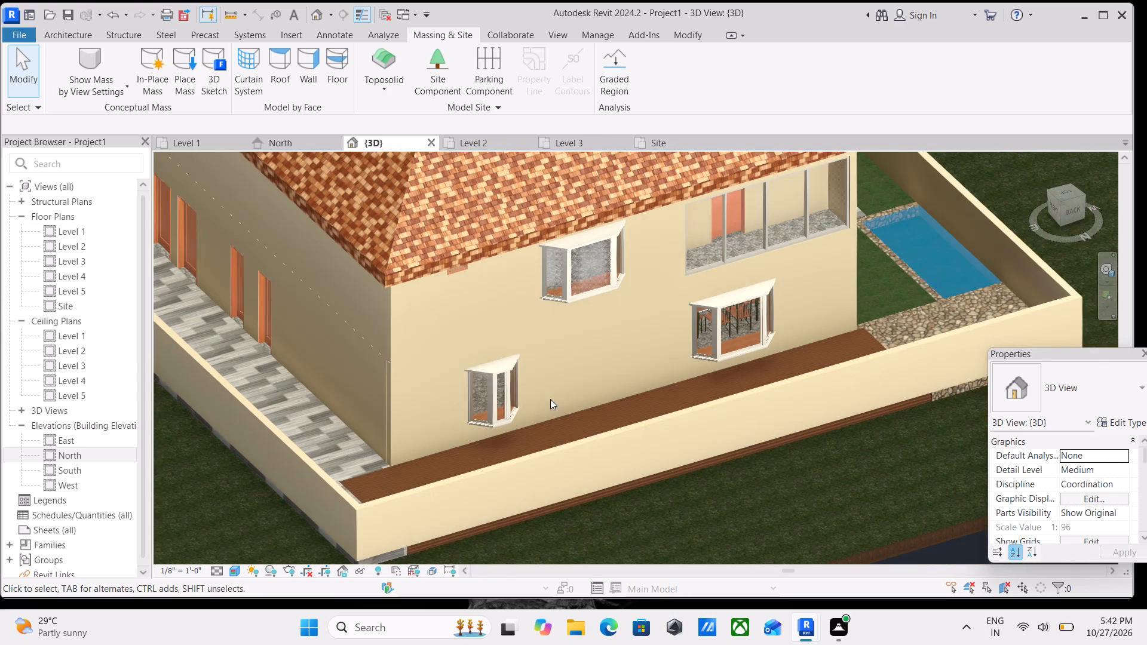
Nudge the rear compound wall beside the wood deck slightly outward from the Top view to cover the deck and stone floor edges.
middle_click_drag(502, 398, 609, 266)
scroll(644, 374, "up", 4)
scroll(522, 420, "up", 3)
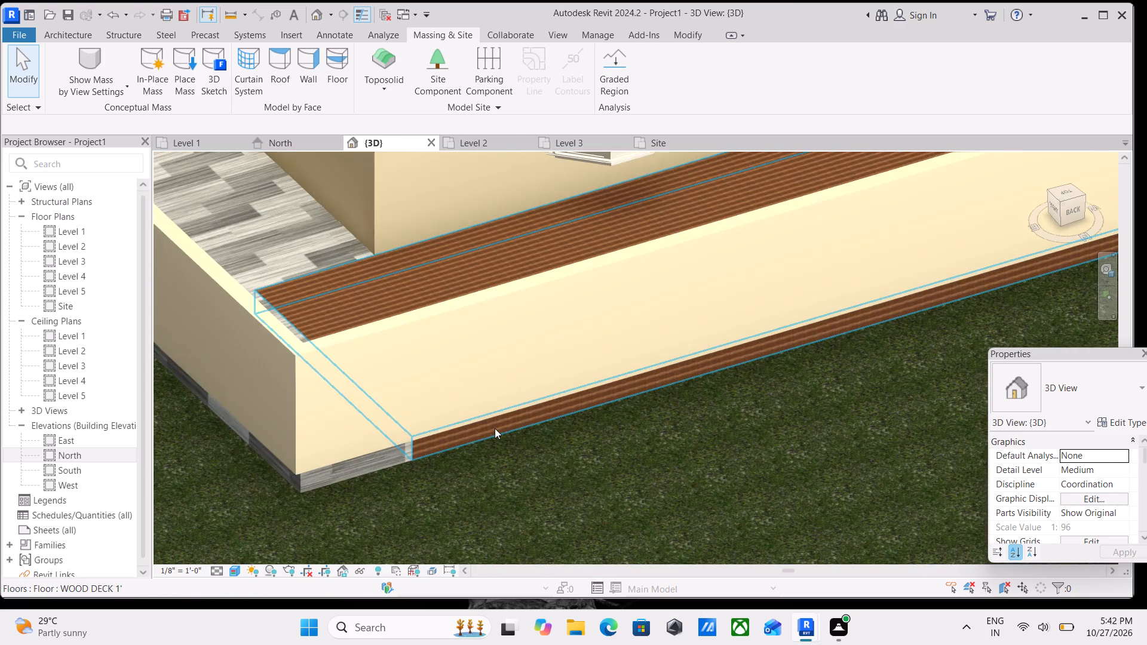
scroll(495, 428, "up", 1)
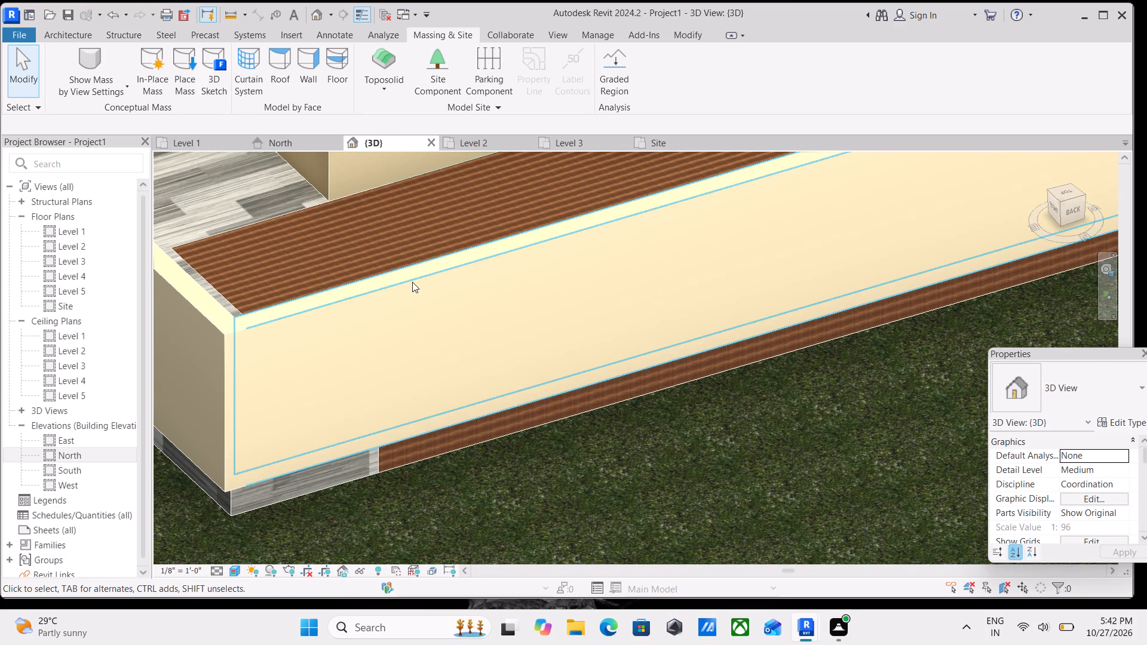
left_click(412, 282)
scroll(461, 304, "down", 4)
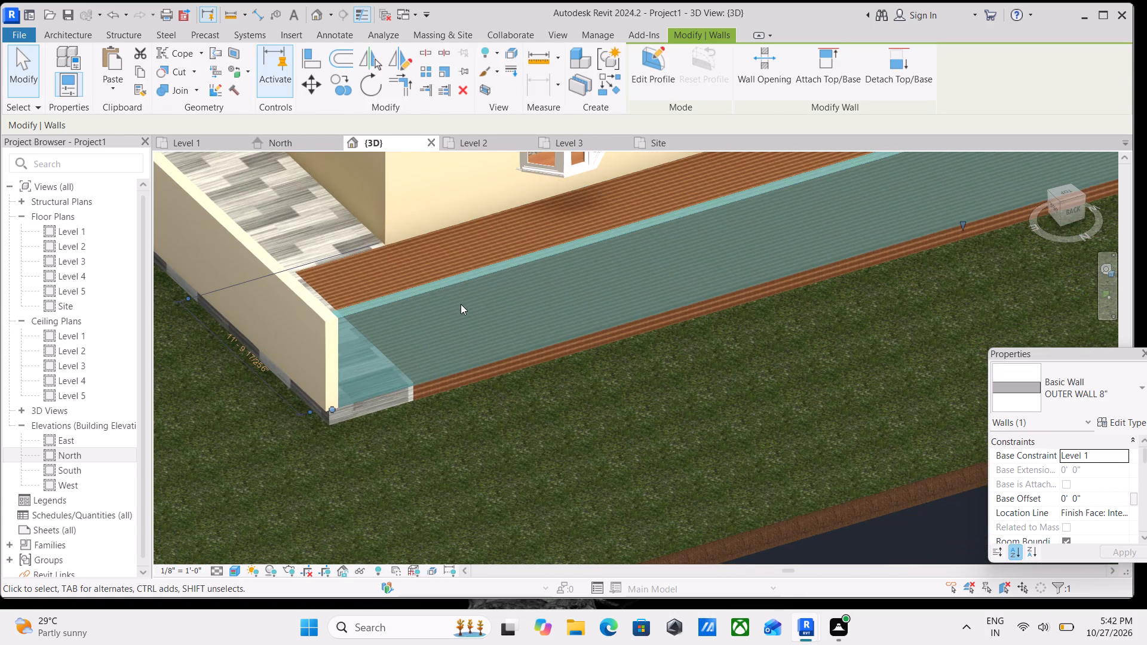
left_click(1064, 194)
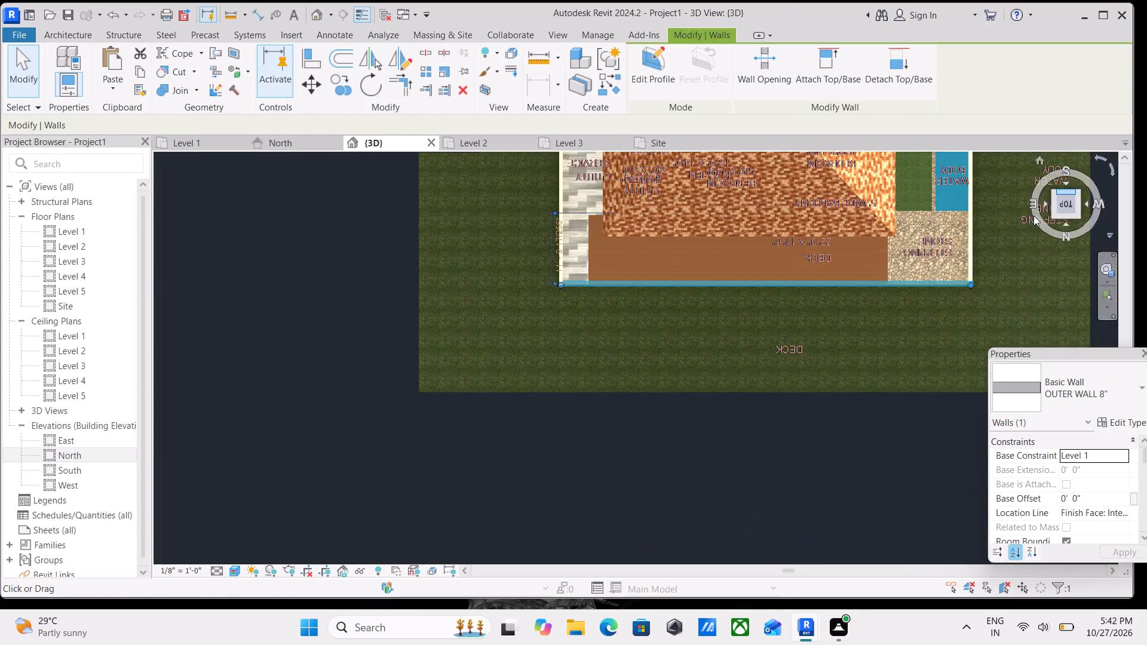
scroll(818, 309, "up", 4)
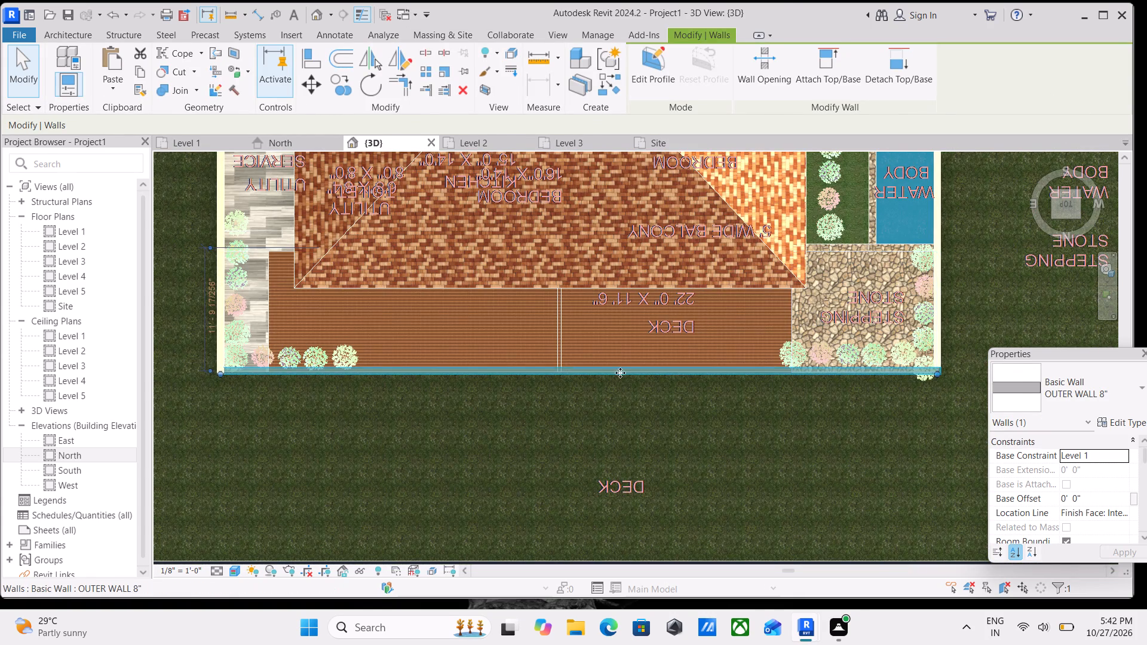
key("Down")
key("Down")
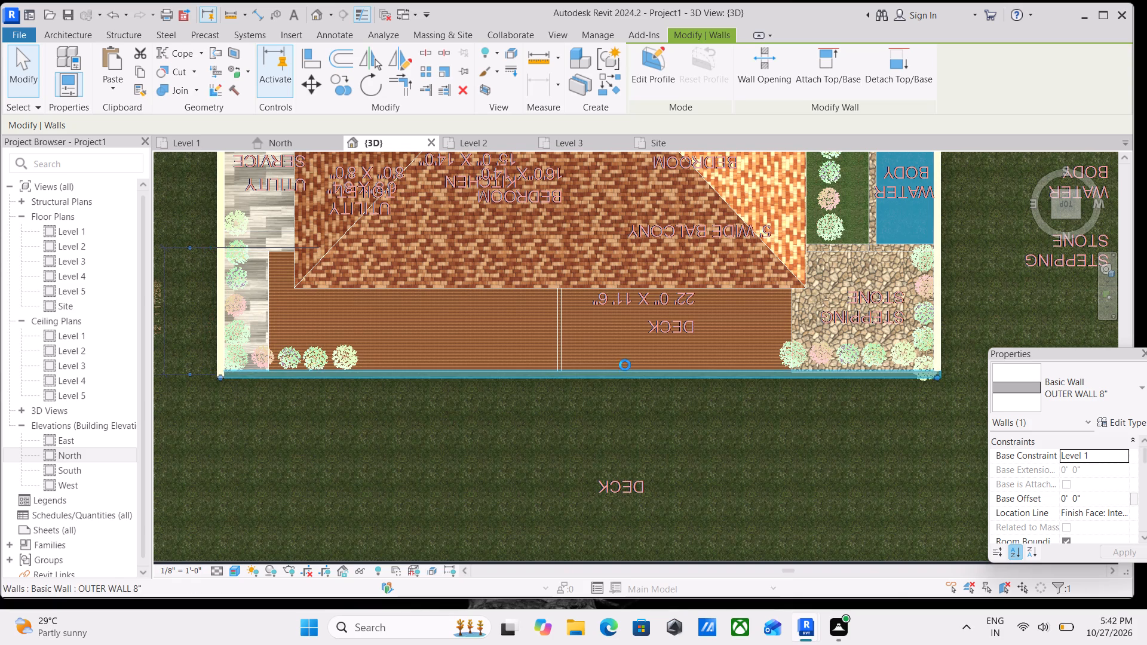
key("Up")
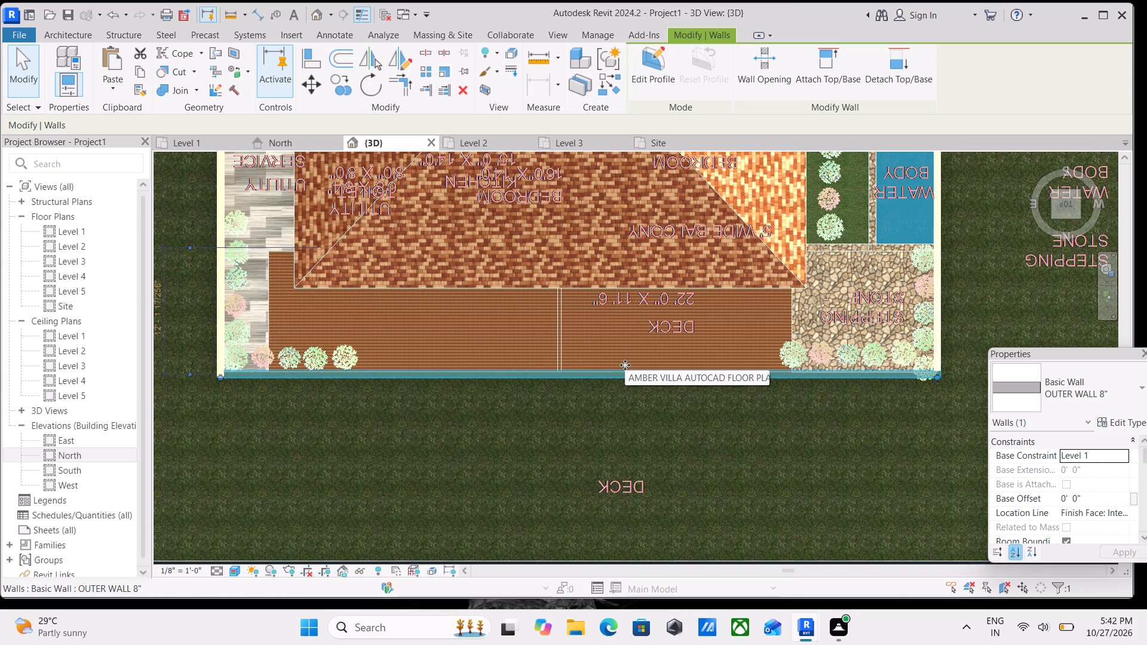
scroll(625, 365, "down", 3)
key("Escape")
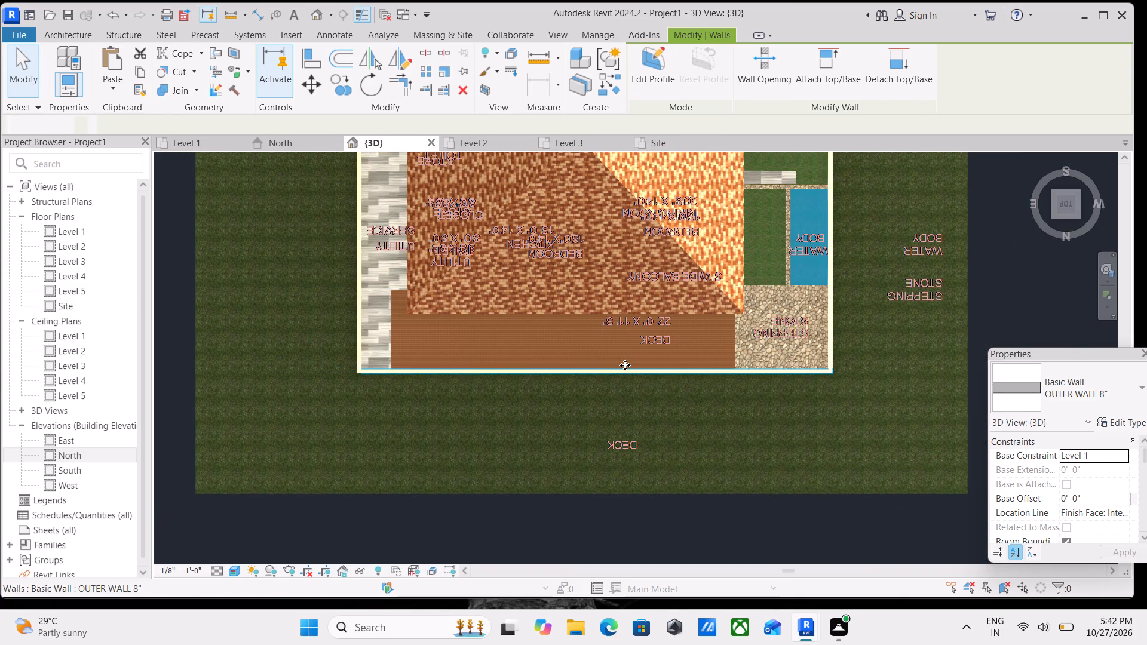
Examine the compound walls from above along the deck, service side, front and outdoor deck side for uncovered floor edges.
scroll(626, 369, "up", 9)
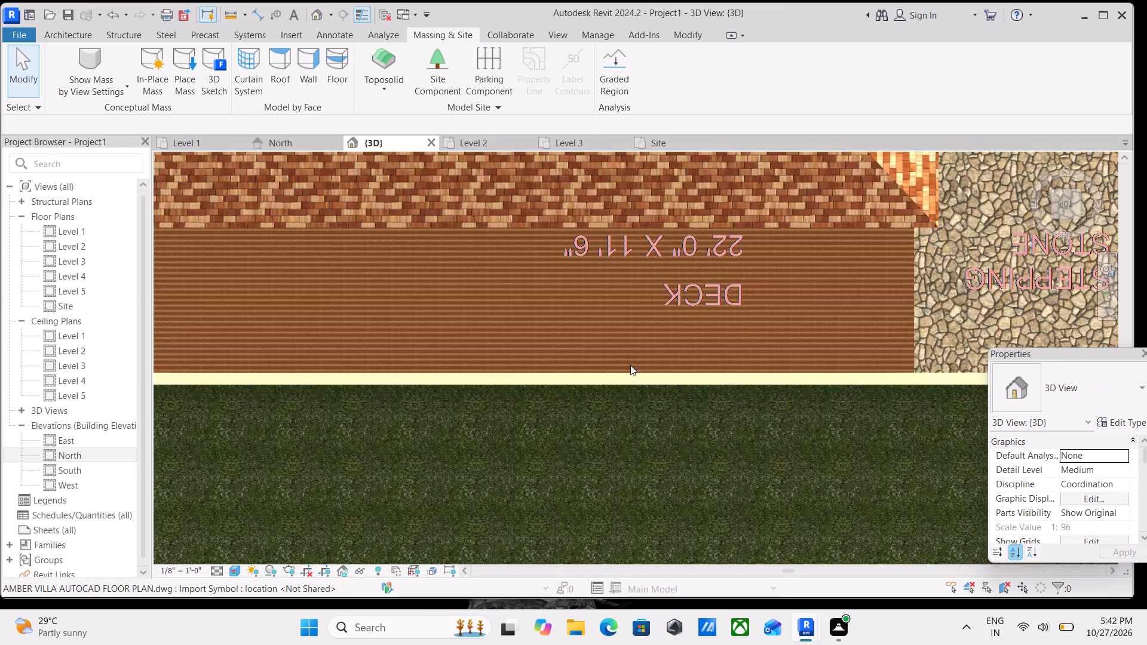
scroll(630, 365, "up", 2)
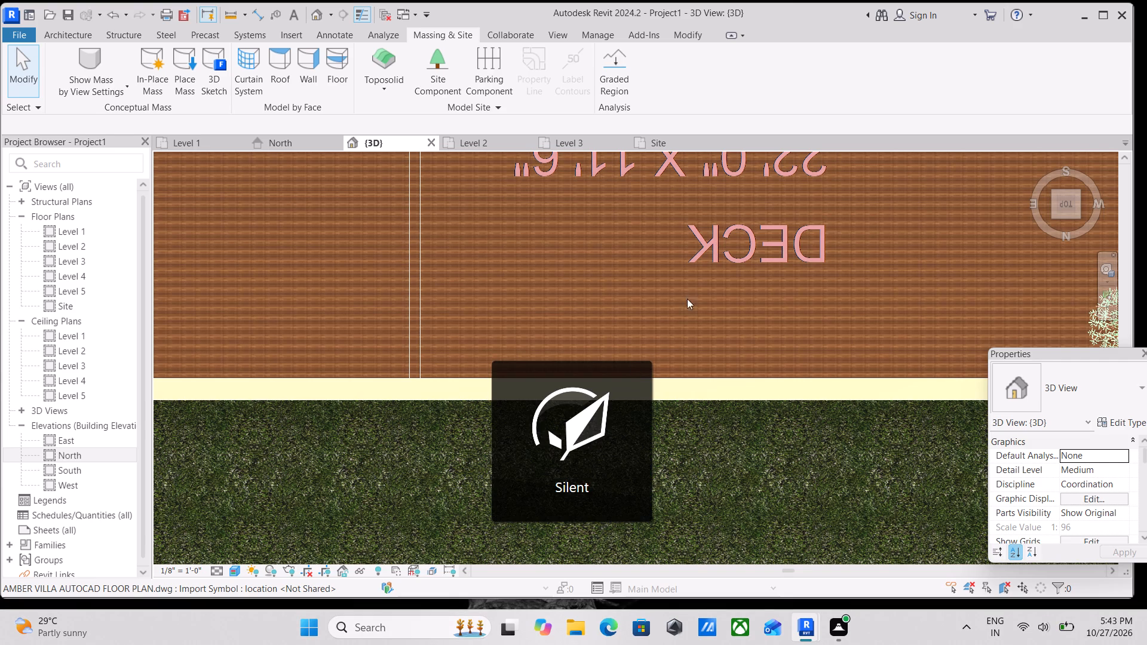
scroll(622, 309, "down", 2)
scroll(425, 270, "down", 2)
middle_click_drag(393, 258, 572, 342)
scroll(268, 310, "down", 3)
middle_click_drag(246, 306, 518, 385)
scroll(360, 383, "up", 3)
middle_click_drag(397, 273, 379, 400)
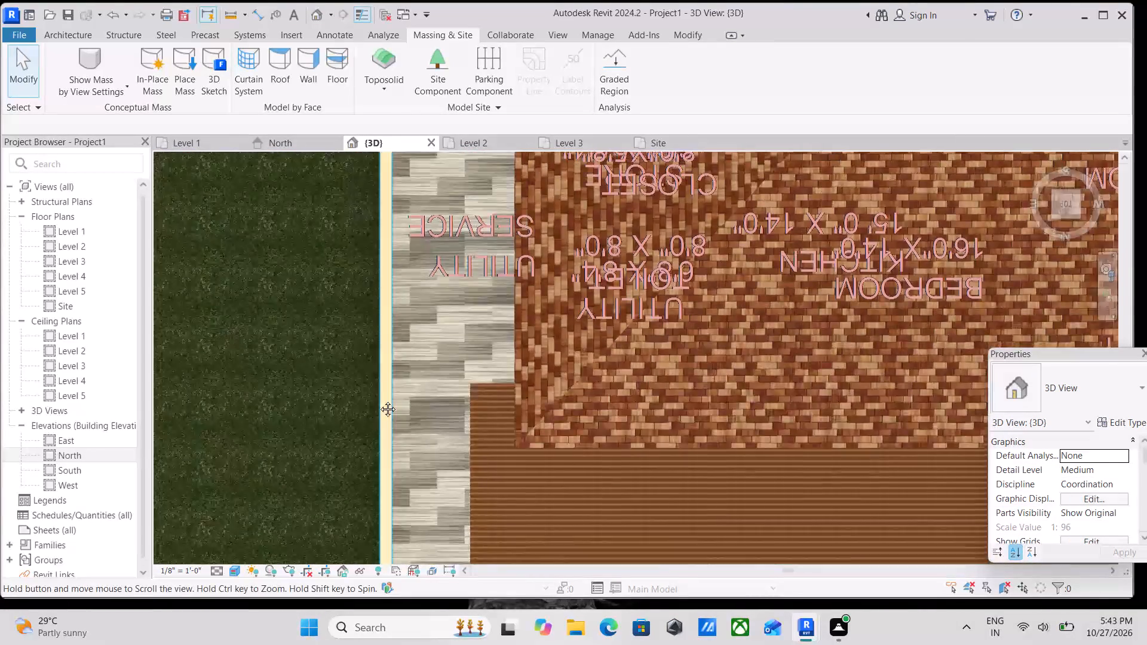
middle_click_drag(379, 400, 346, 431)
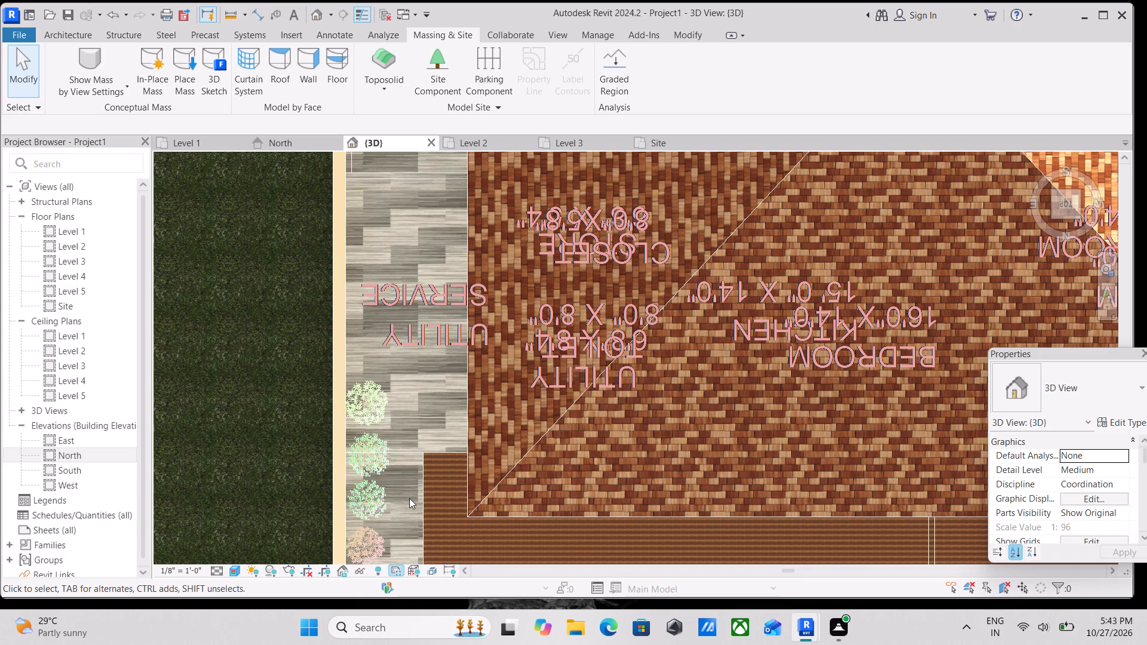
scroll(360, 292, "down", 2)
middle_click_drag(360, 292, 228, 407)
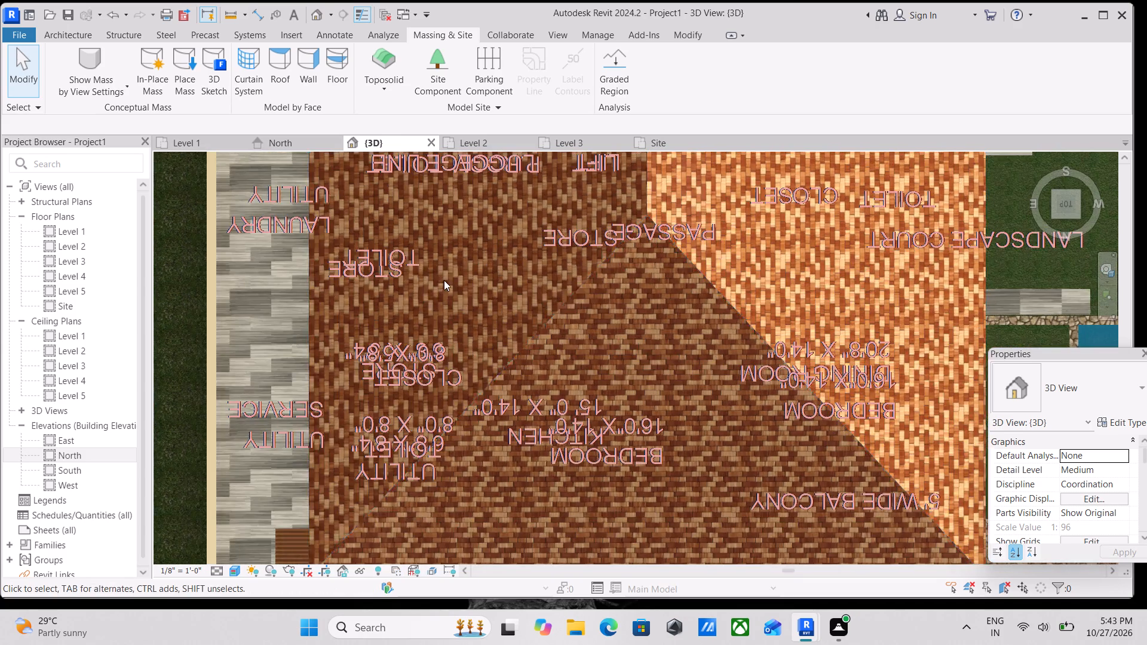
scroll(444, 280, "down", 3)
middle_click_drag(444, 281, 422, 351)
scroll(422, 351, "up", 1)
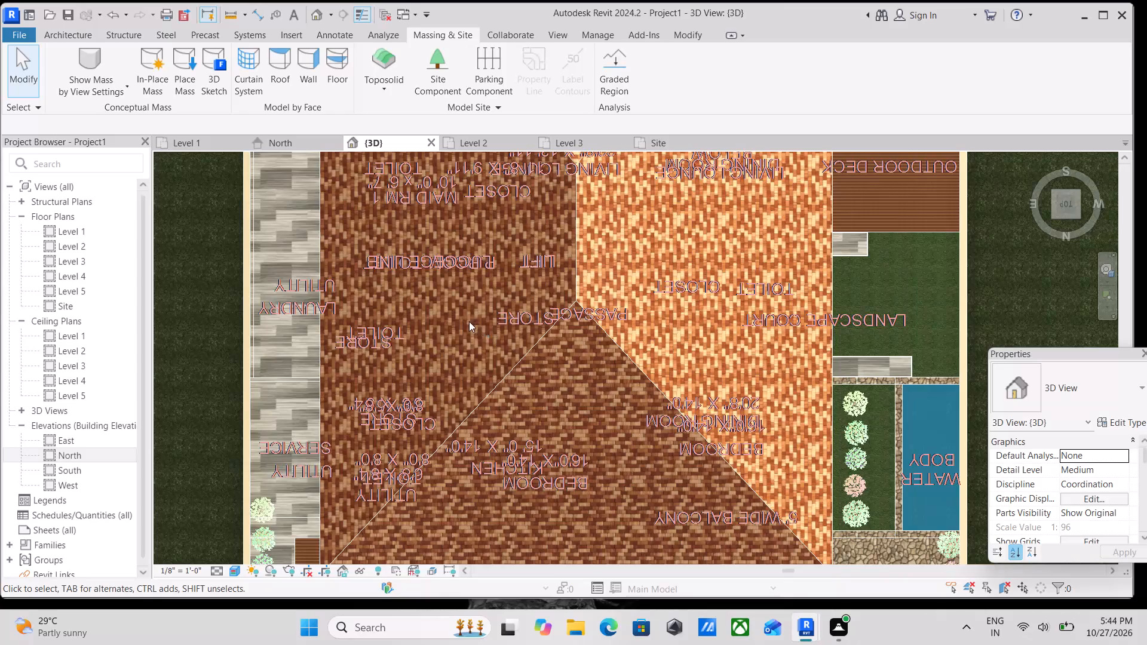
scroll(482, 281, "down", 3)
middle_click_drag(482, 281, 510, 467)
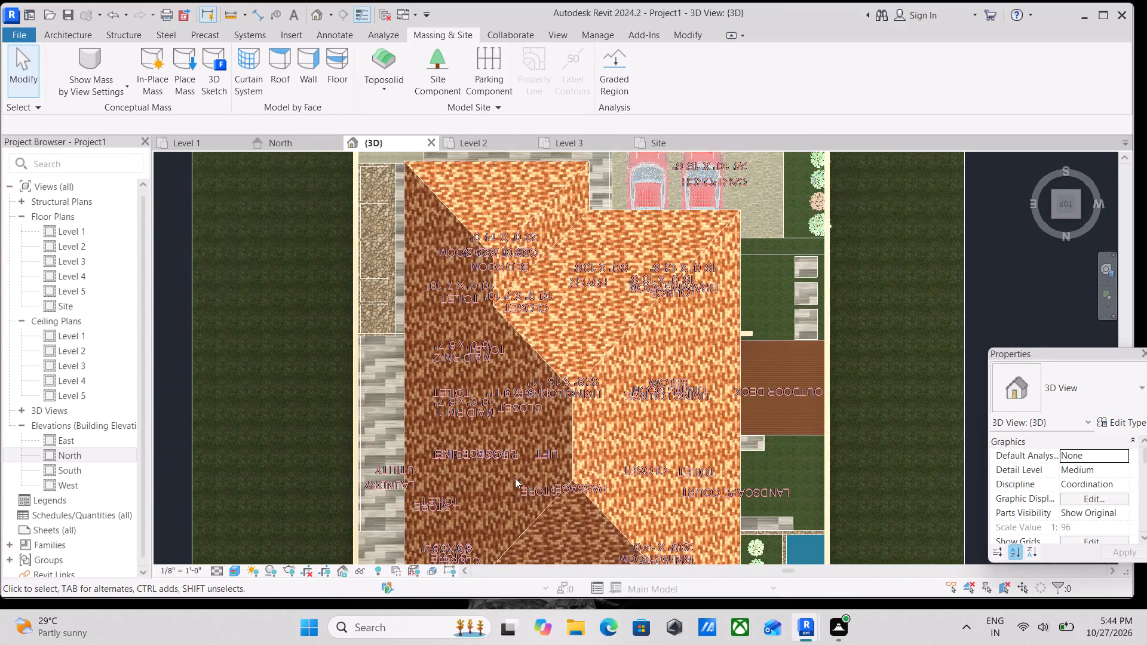
middle_click_drag(504, 304, 504, 465)
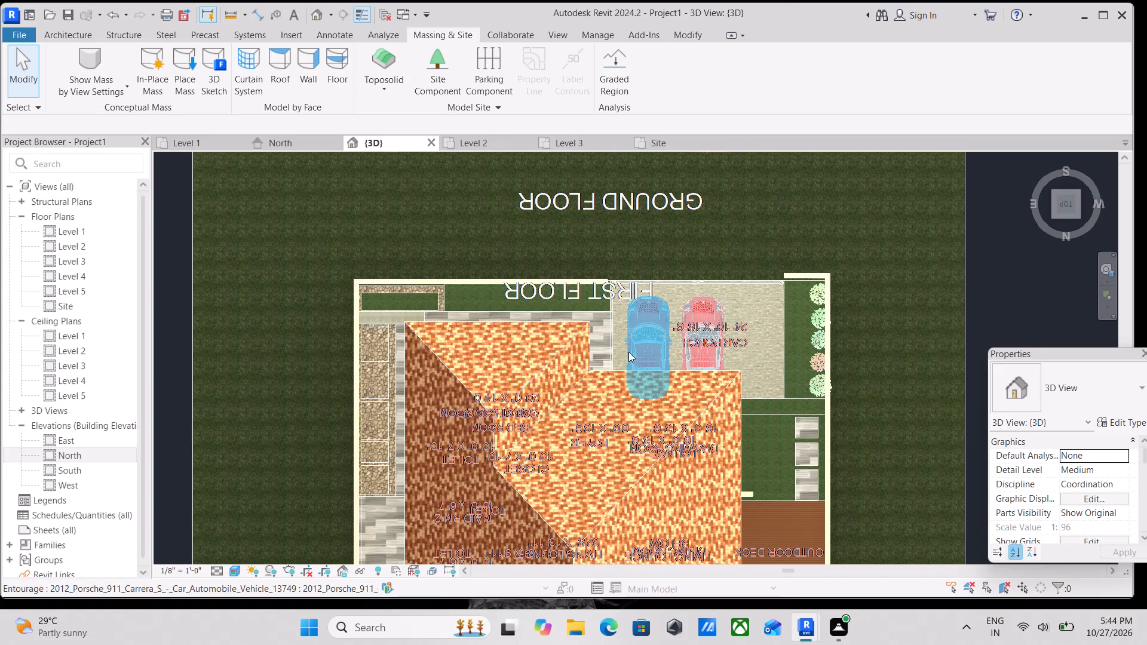
scroll(628, 351, "up", 2)
scroll(679, 247, "down", 1)
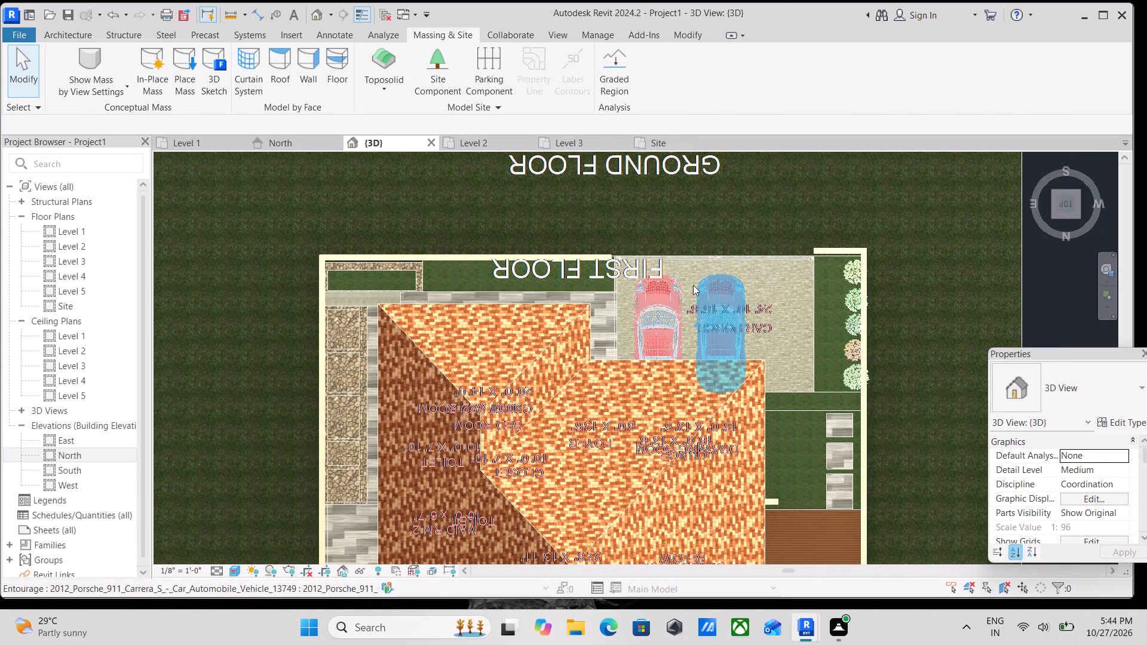
middle_click_drag(693, 285, 541, 136)
scroll(737, 411, "down", 1)
middle_click_drag(730, 406, 625, 303)
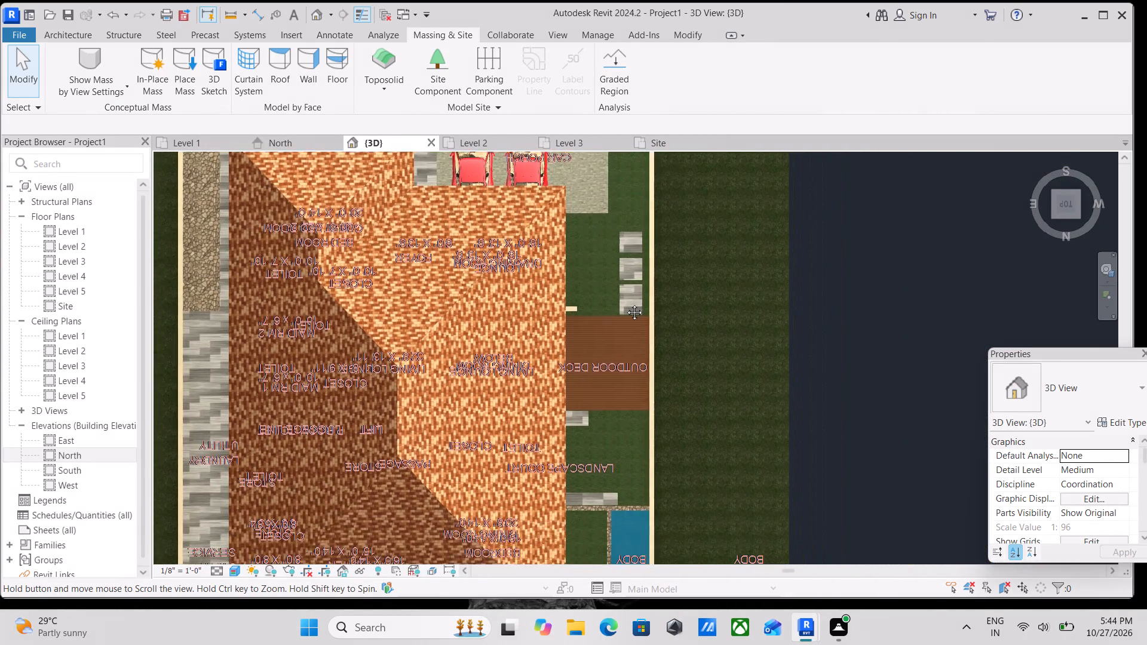
middle_click_drag(625, 303, 609, 271)
scroll(594, 318, "up", 5)
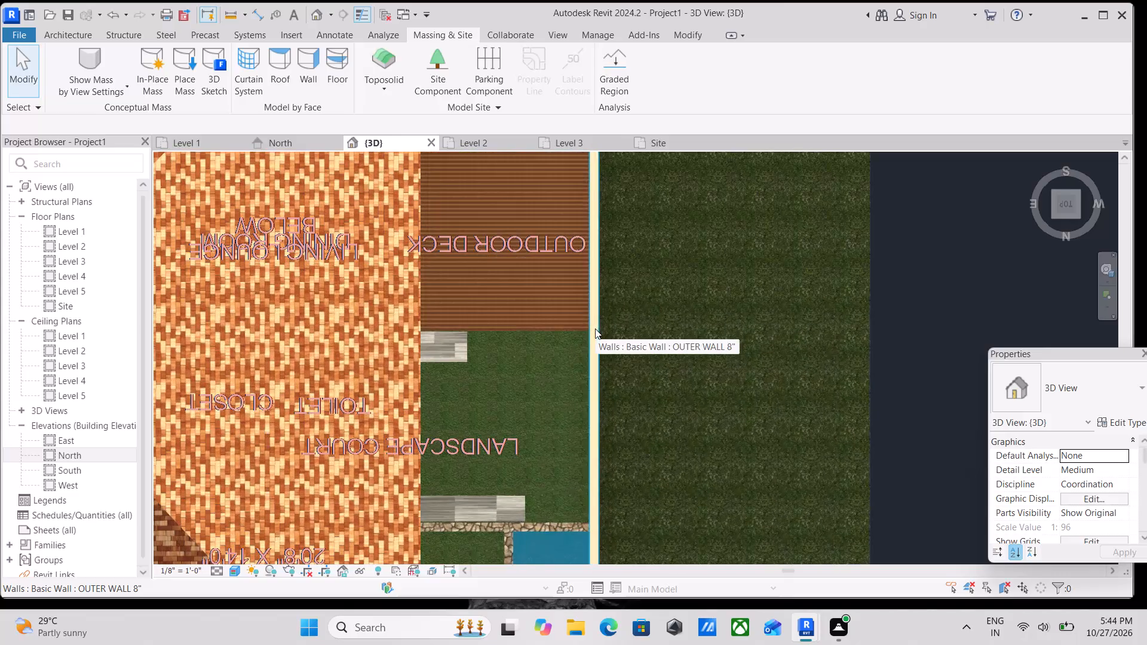
key("Escape")
scroll(631, 315, "down", 3)
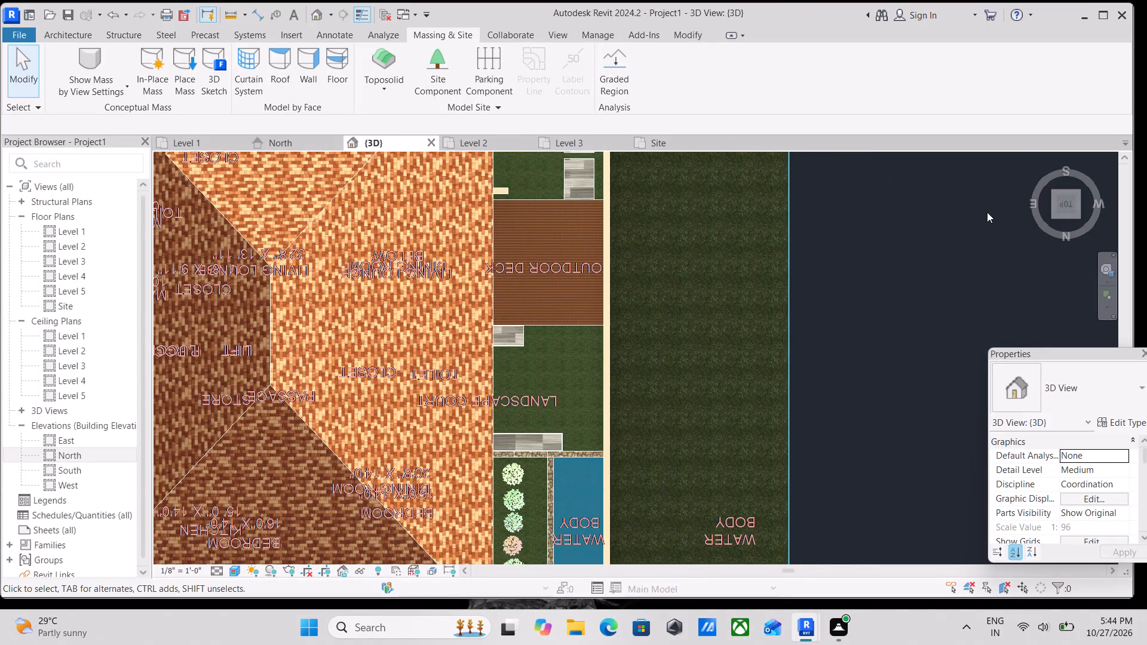
Examine the compound wall corner beside the gate and the long wall along the outdoor deck in an angled 3D view.
left_click(1077, 216)
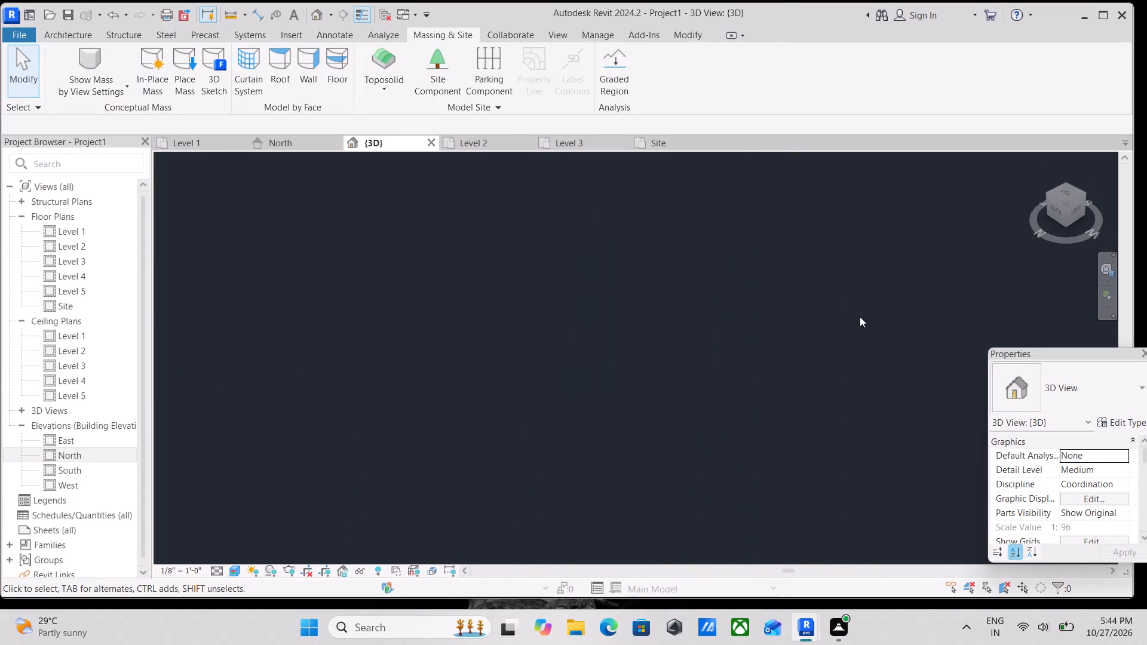
scroll(723, 397, "up", 7)
scroll(664, 386, "up", 4)
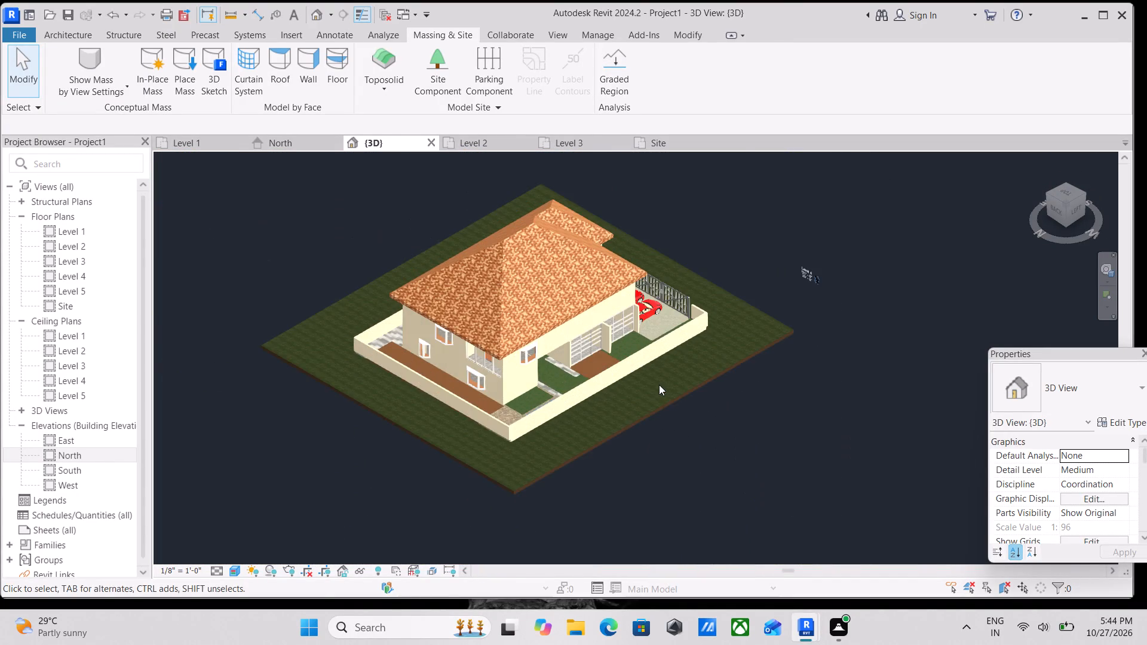
scroll(657, 338, "up", 3)
scroll(689, 293, "up", 16)
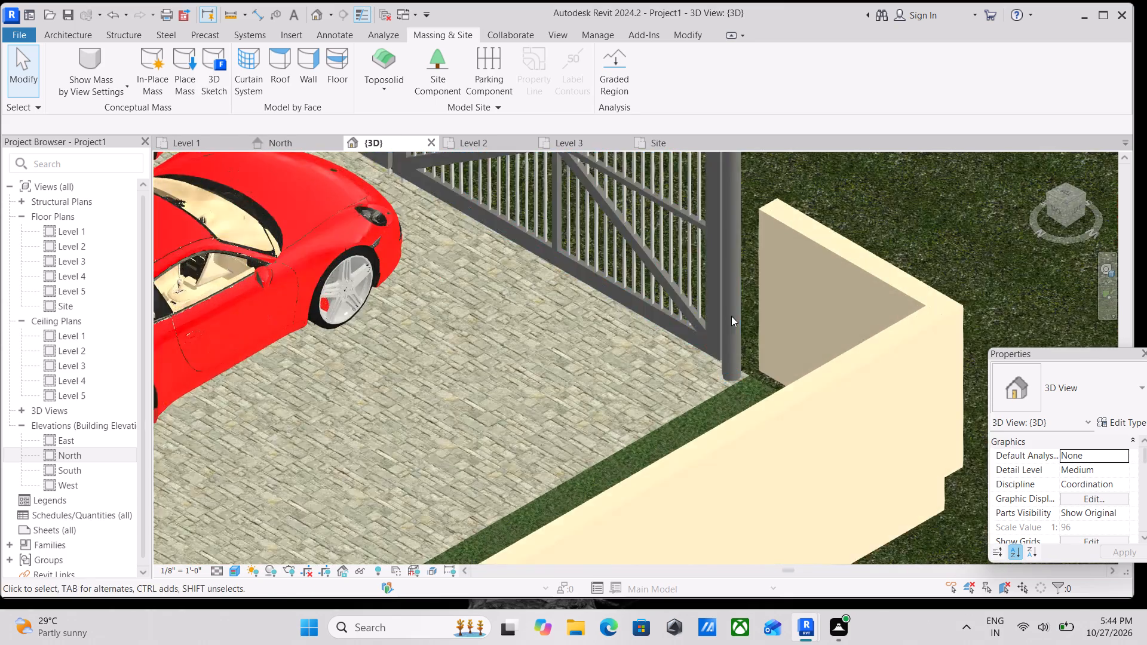
left_click(835, 227)
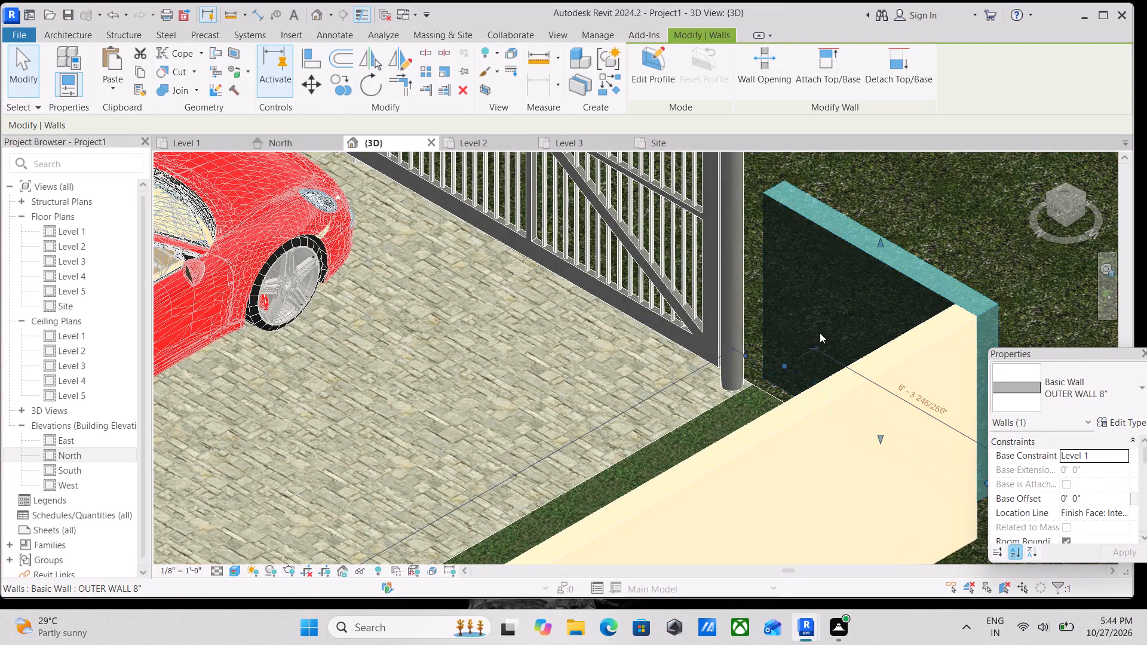
scroll(820, 333, "down", 2)
middle_click_drag(818, 333, 756, 372)
scroll(774, 358, "down", 5)
middle_click_drag(774, 358, 777, 423)
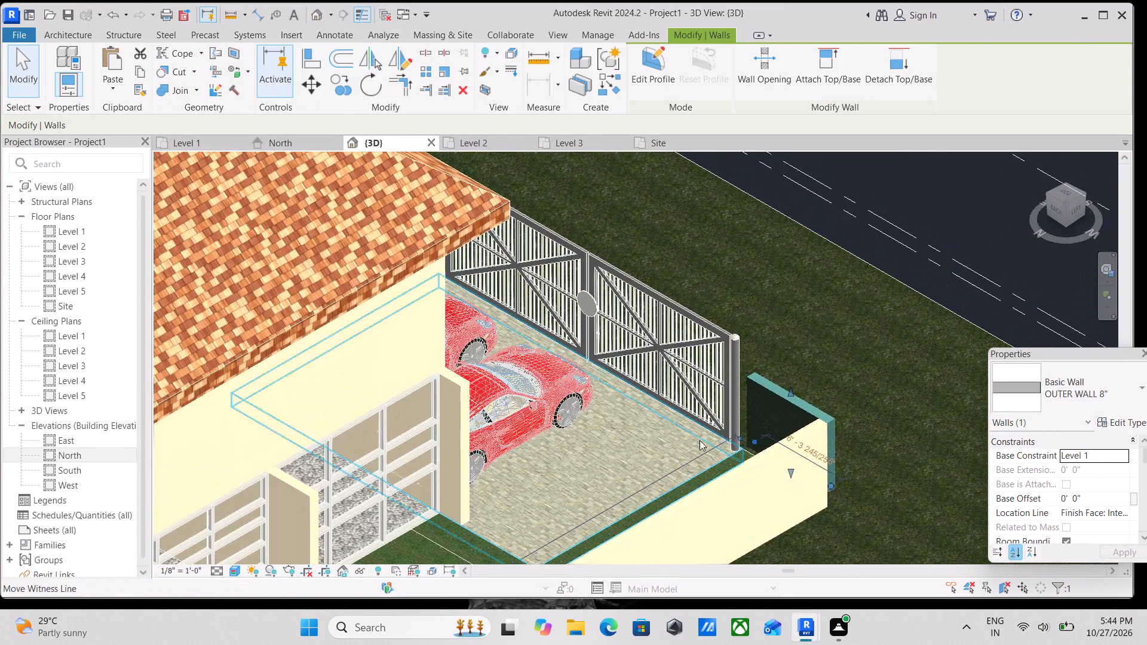
key("Escape")
scroll(646, 432, "down", 2)
middle_click_drag(646, 431, 703, 265)
key("Escape")
scroll(521, 400, "down", 3)
middle_click_drag(521, 400, 584, 324)
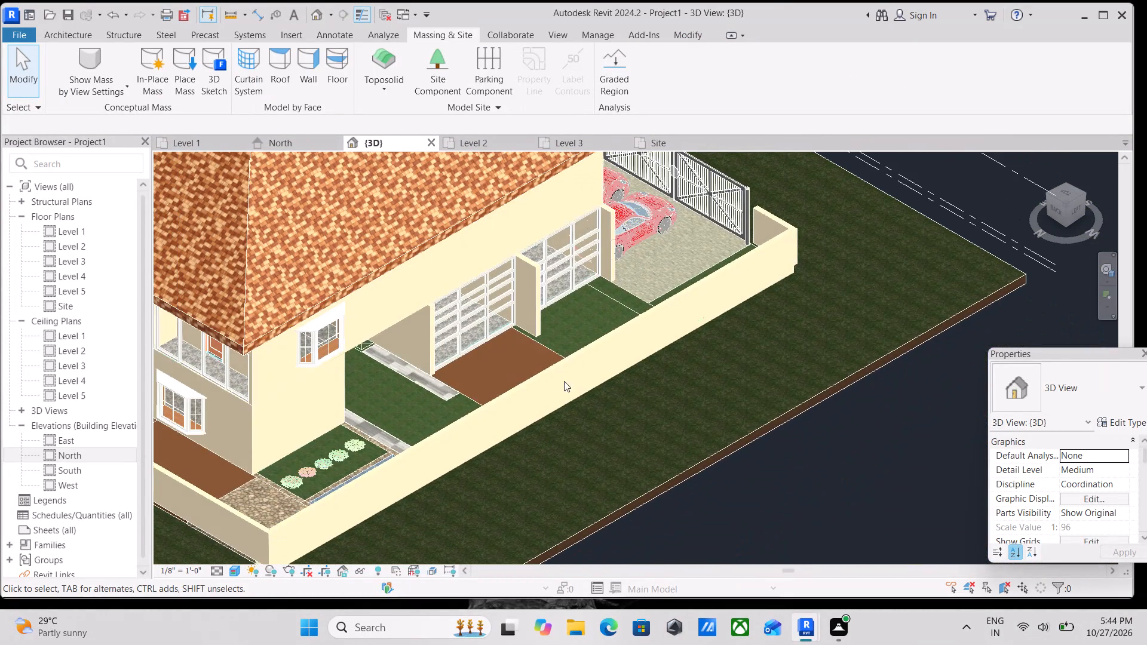
left_click(498, 408)
key("Escape")
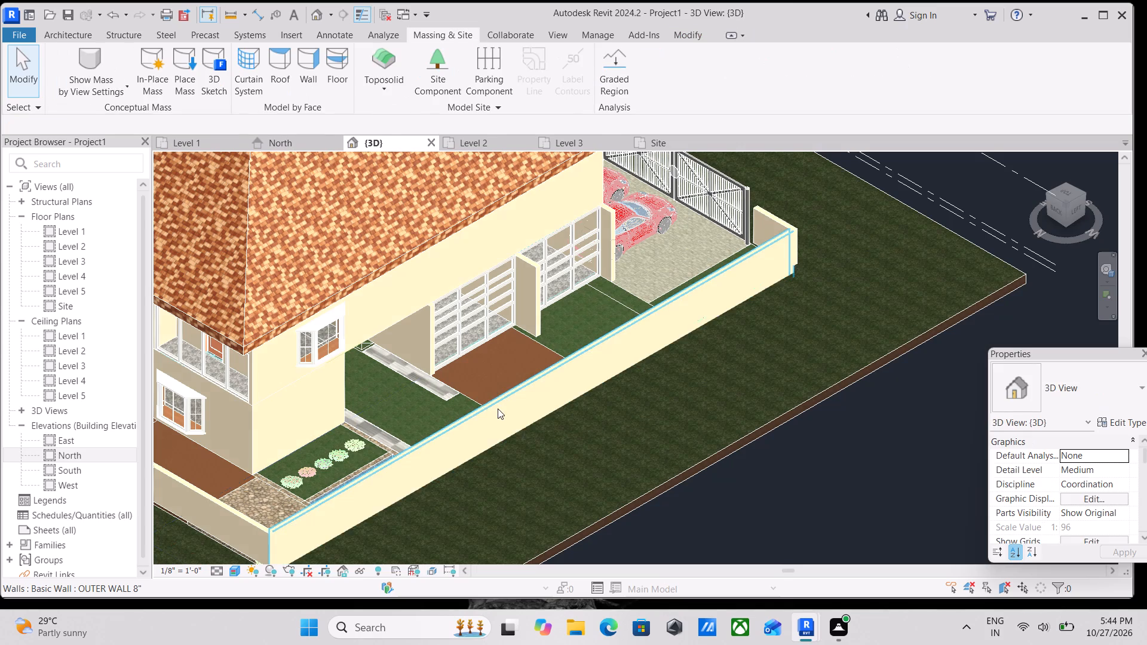
scroll(498, 408, "down", 3)
middle_click_drag(674, 313, 682, 342)
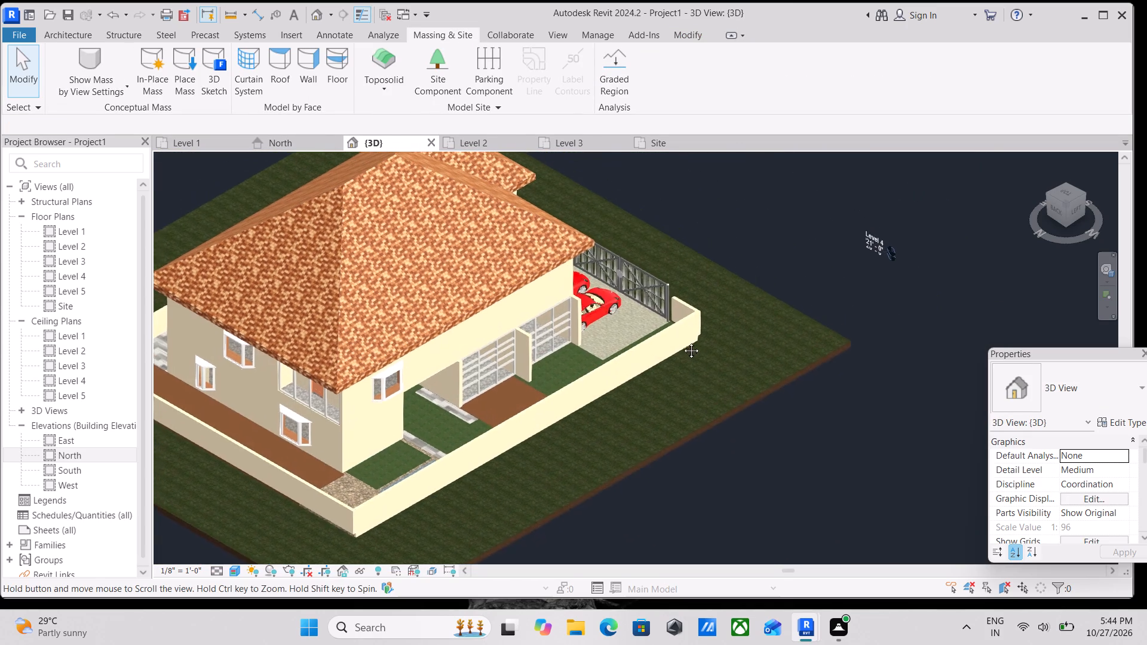
middle_click_drag(682, 342, 689, 351)
scroll(692, 343, "up", 3)
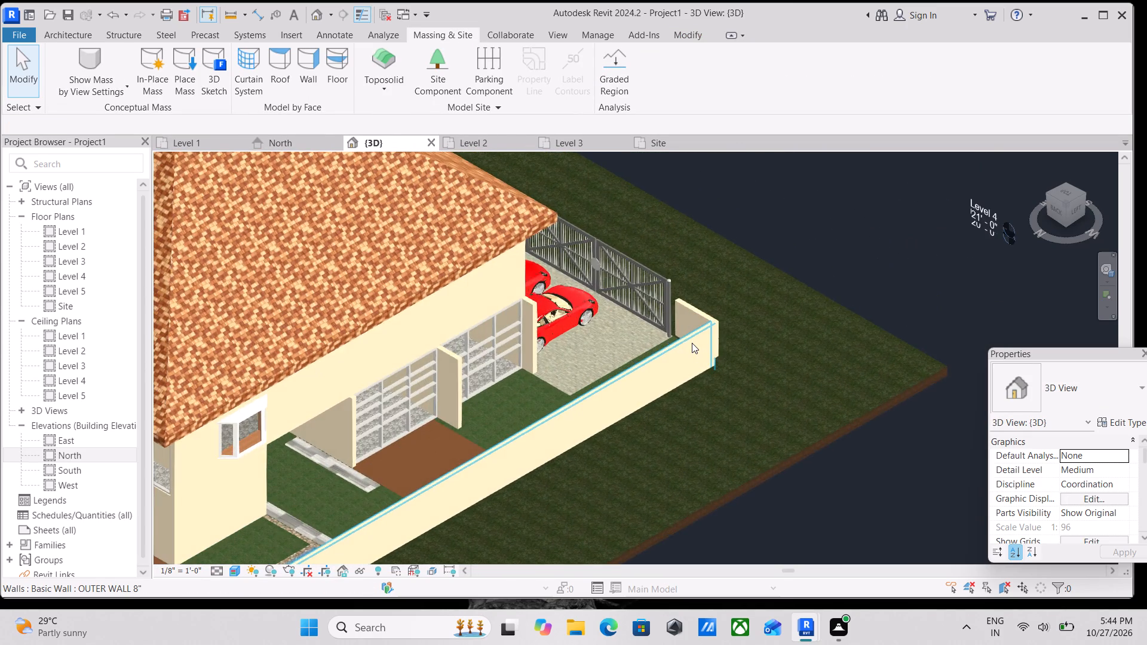
scroll(692, 343, "up", 4)
scroll(689, 337, "down", 2)
middle_click_drag(689, 337, 643, 367)
scroll(644, 367, "up", 1)
scroll(657, 358, "down", 2)
middle_click_drag(657, 358, 613, 412)
middle_click_drag(526, 464, 531, 444)
scroll(536, 445, "up", 1)
scroll(537, 445, "down", 2)
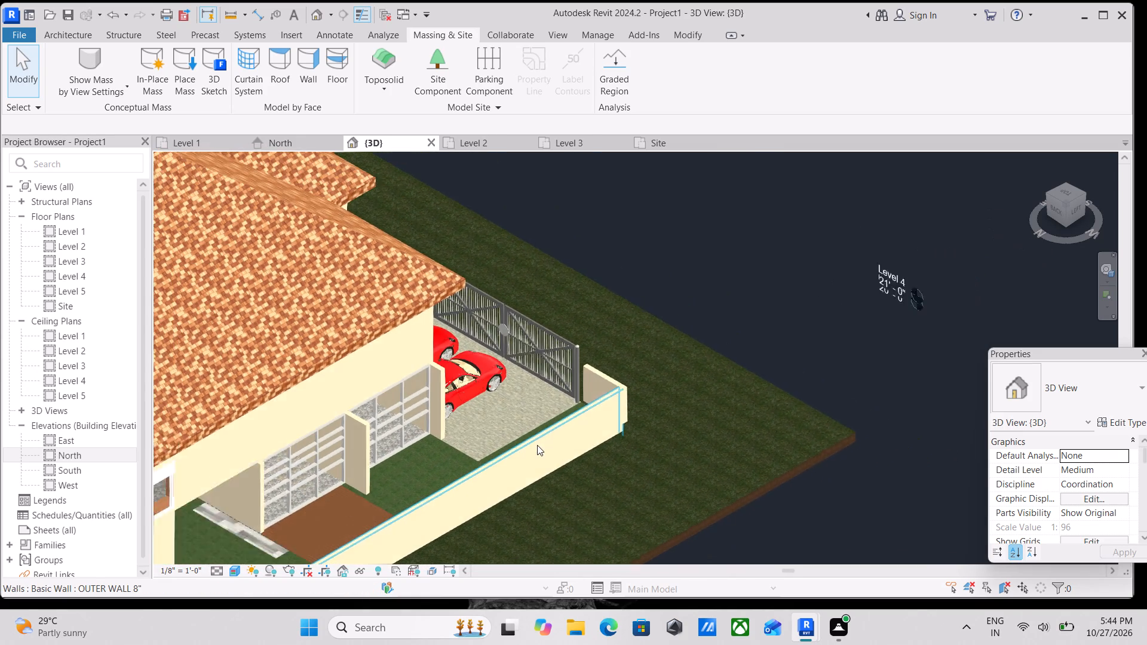
scroll(537, 445, "down", 1)
middle_click_drag(537, 445, 540, 468)
scroll(541, 468, "up", 2)
scroll(556, 447, "down", 2)
Examine the compound walls in 3D along the outdoor deck side, front corner and gate for gaps at their bases.
middle_click_drag(556, 447, 345, 444, "shift")
middle_click_drag(337, 444, 735, 347)
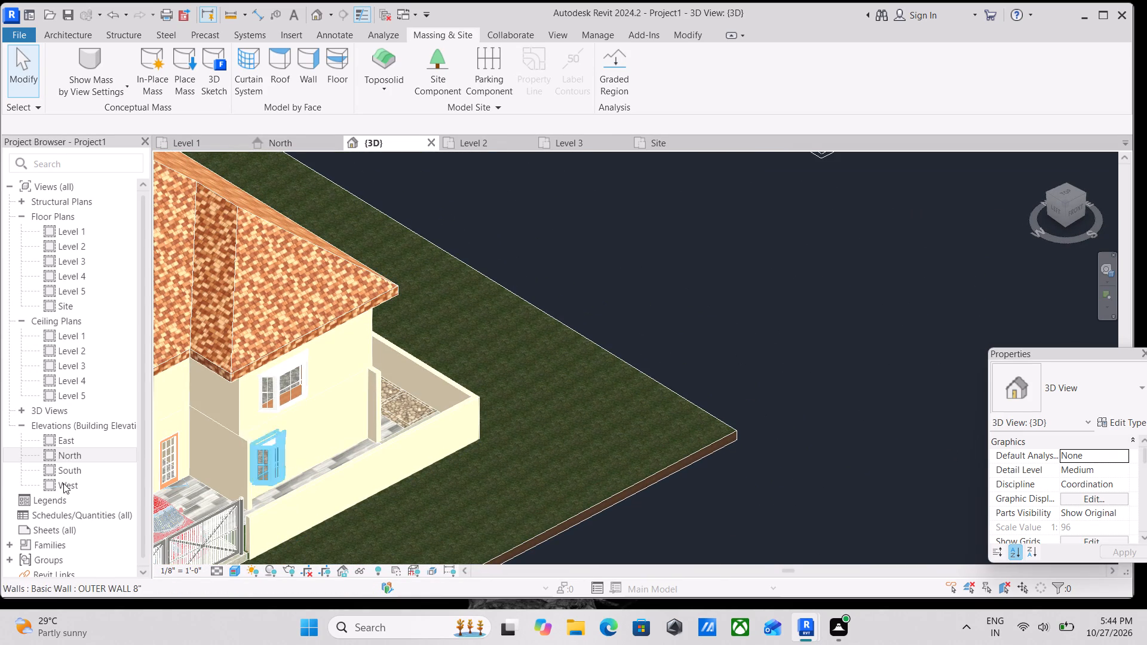
middle_click_drag(8, 479, 122, 385)
scroll(106, 446, "down", 4)
middle_click_drag(247, 423, 541, 330)
scroll(540, 333, "up", 1)
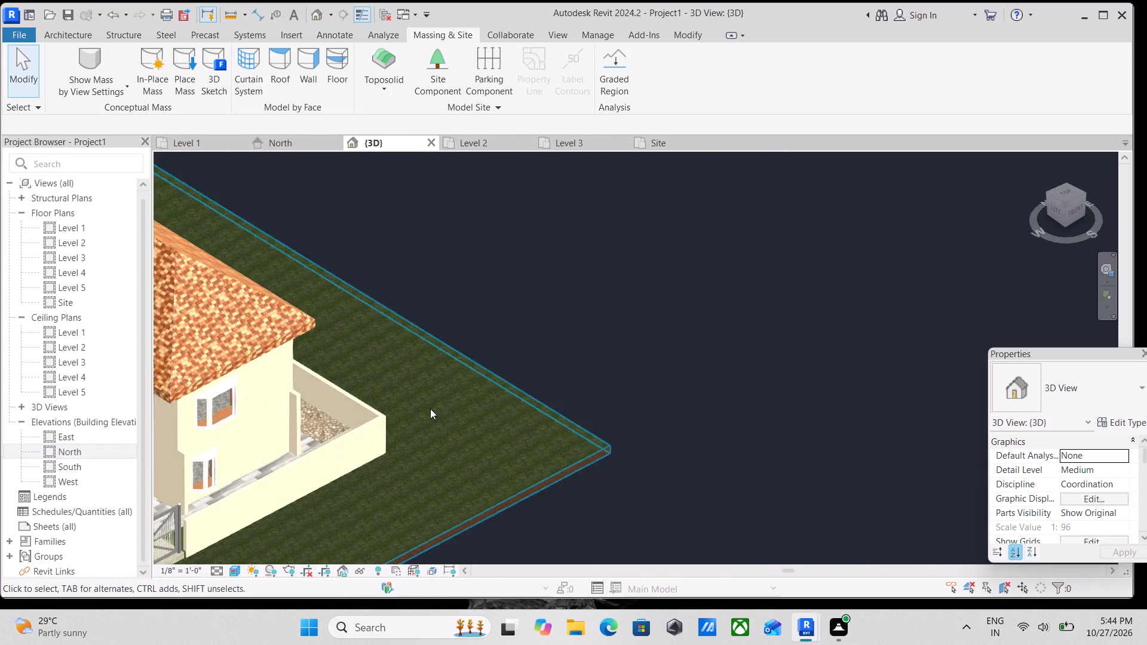
scroll(430, 408, "down", 3)
middle_click_drag(430, 408, 778, 314)
middle_click_drag(563, 471, 409, 462, "shift")
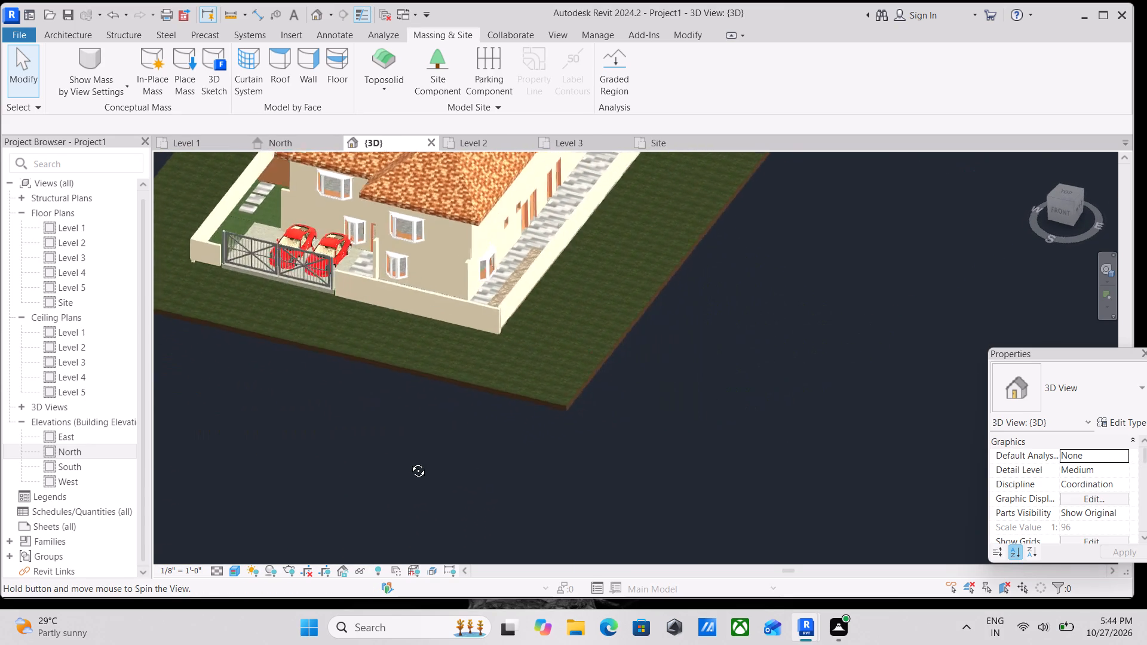
middle_click_drag(409, 462, 401, 456, "shift")
middle_click_drag(370, 379, 421, 496)
scroll(388, 440, "up", 4)
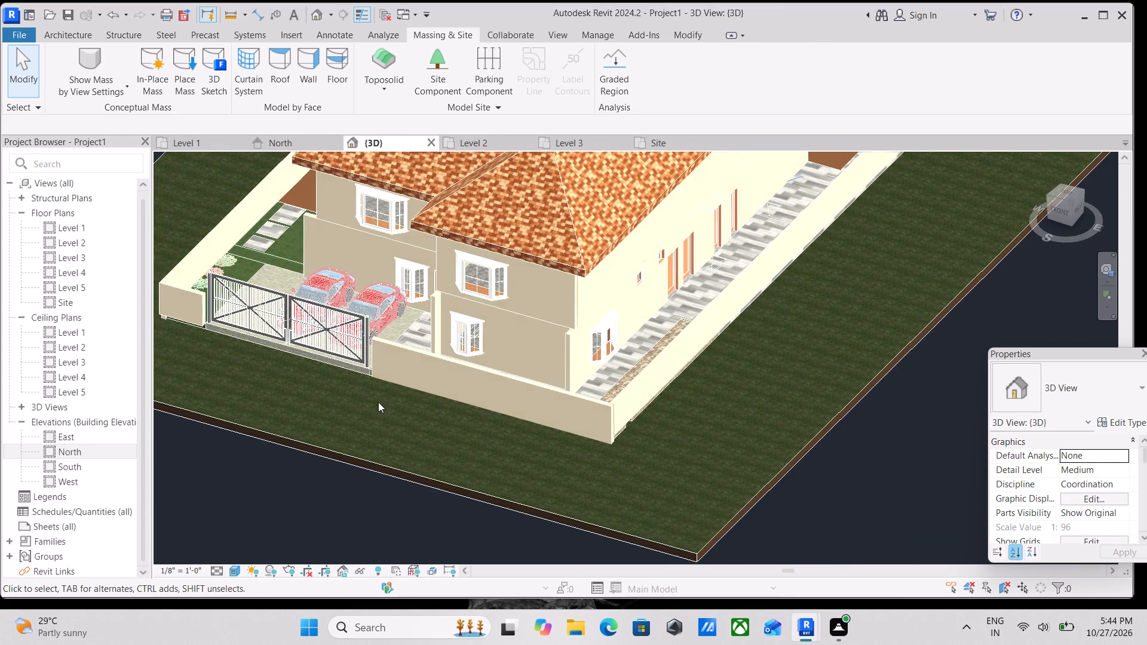
middle_click_drag(379, 398, 422, 457)
middle_click_drag(423, 448, 442, 449, "shift")
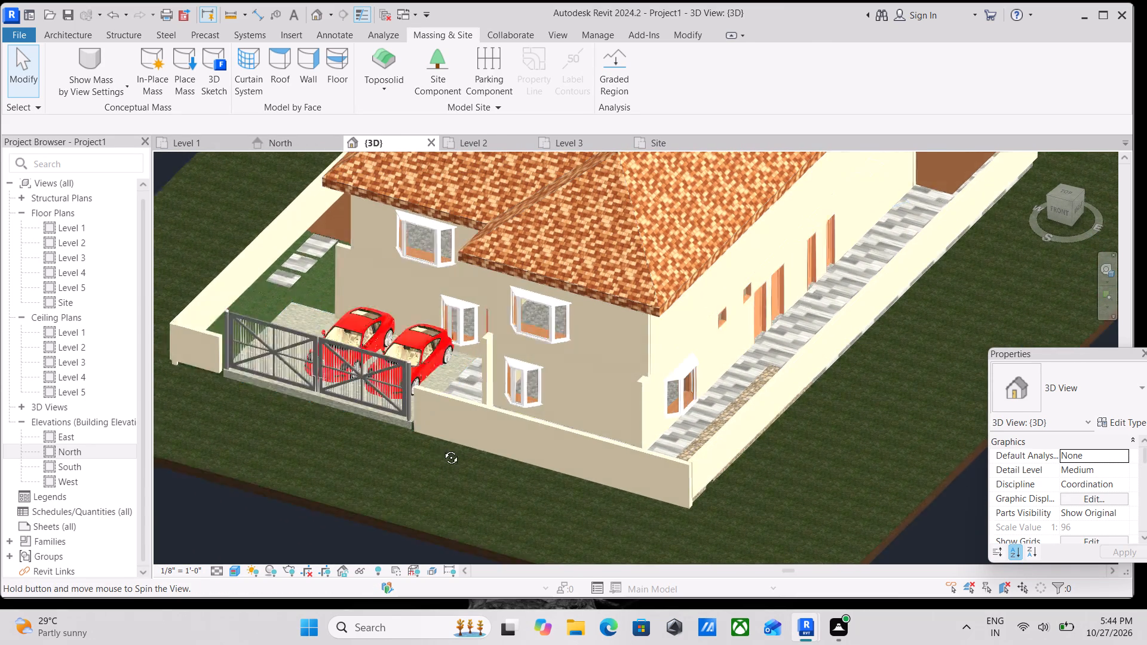
middle_click_drag(442, 449, 424, 437, "shift")
middle_click_drag(391, 438, 449, 472)
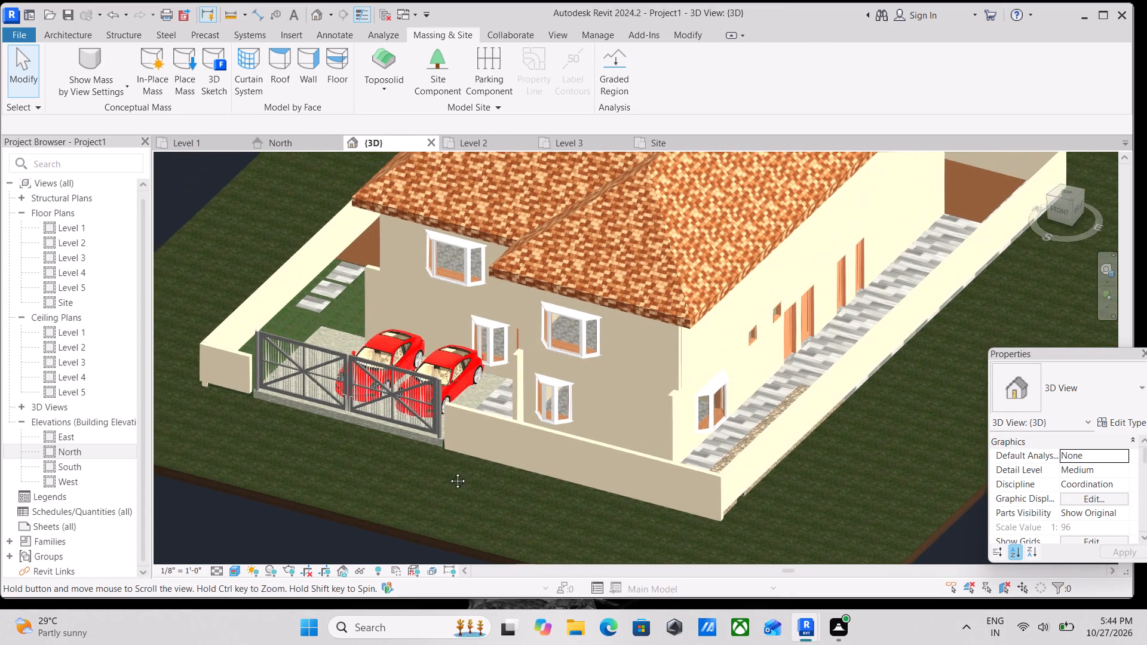
middle_click_drag(449, 472, 538, 533)
Extend the base of the short compound wall beside the gate down into the grassland, to about -0' 9 189/256" base offset.
scroll(543, 513, "up", 4)
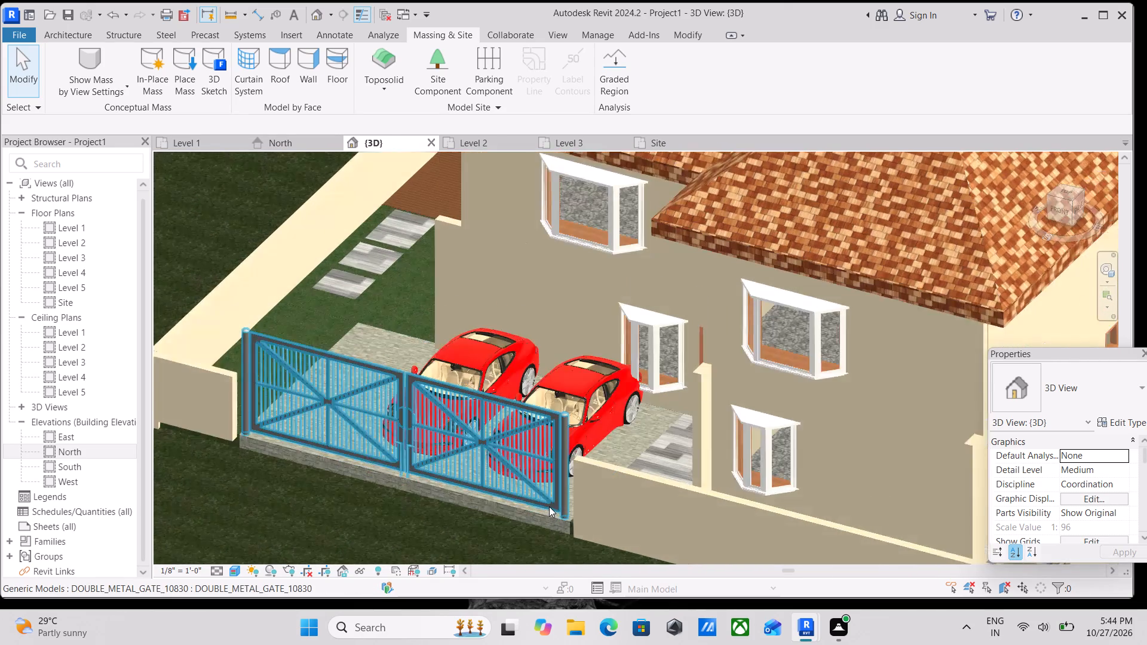
scroll(549, 506, "up", 1)
middle_click_drag(425, 474, 562, 425)
scroll(154, 312, "up", 3)
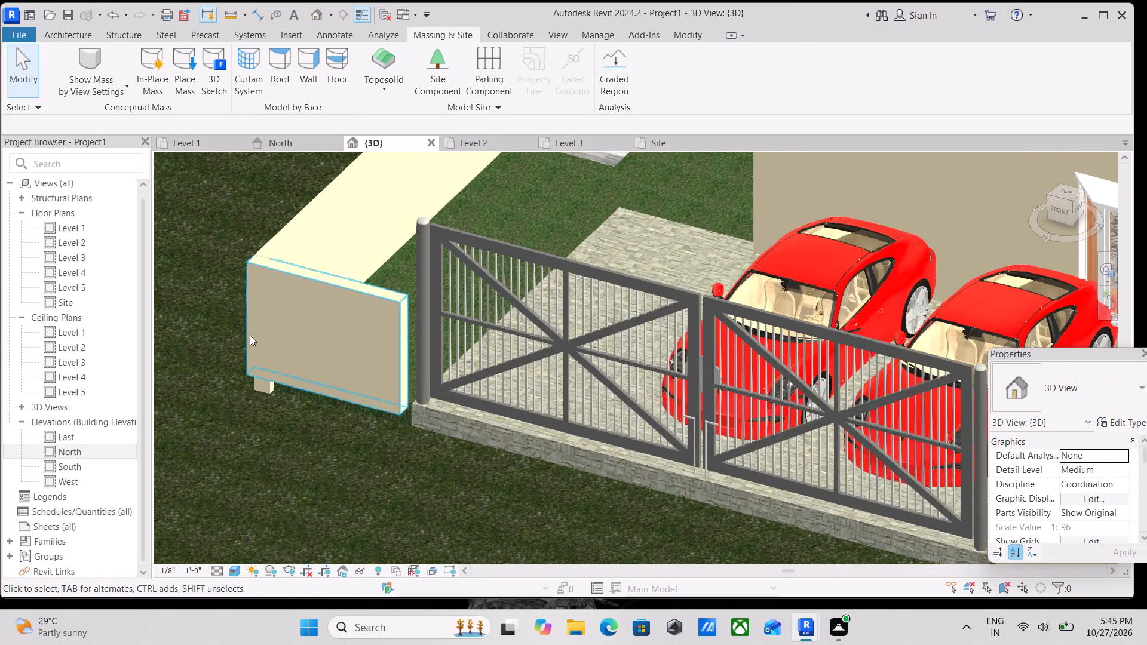
left_click(344, 287)
scroll(327, 398, "up", 3)
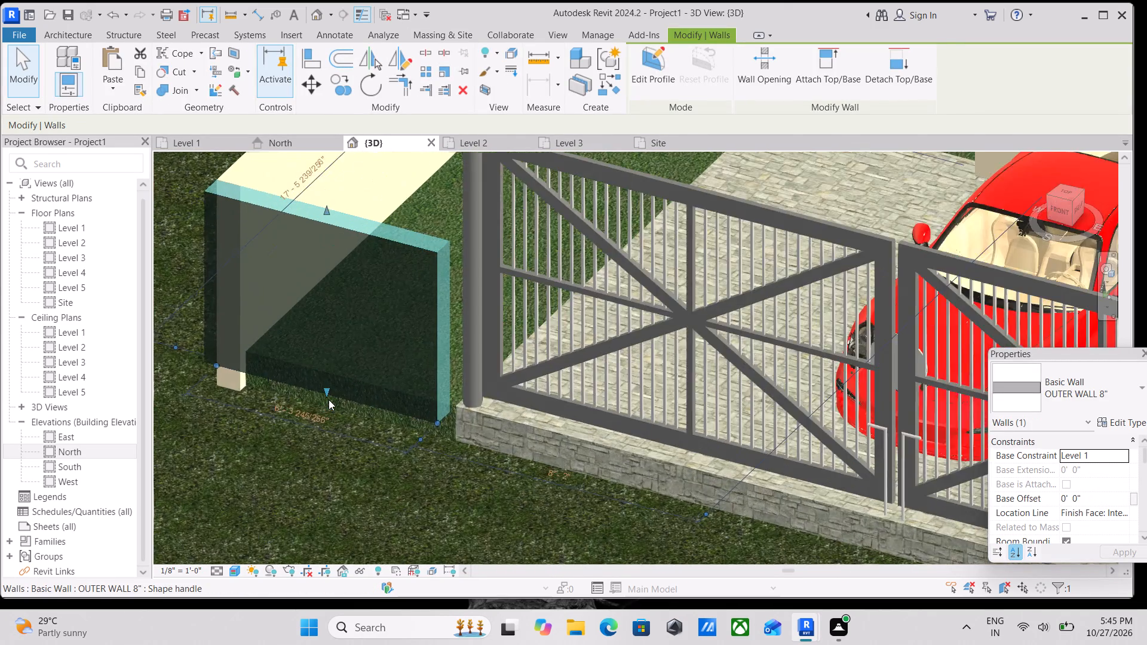
scroll(329, 400, "up", 4)
left_click_drag(327, 385, 326, 402)
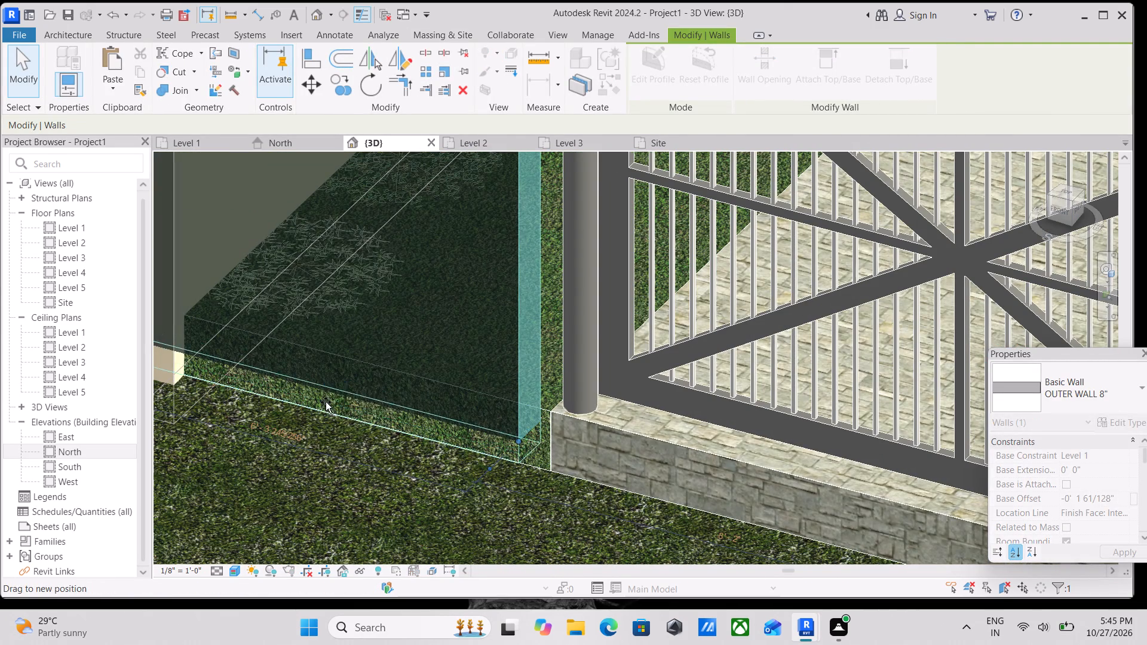
left_click_drag(326, 402, 329, 426)
scroll(330, 427, "down", 3)
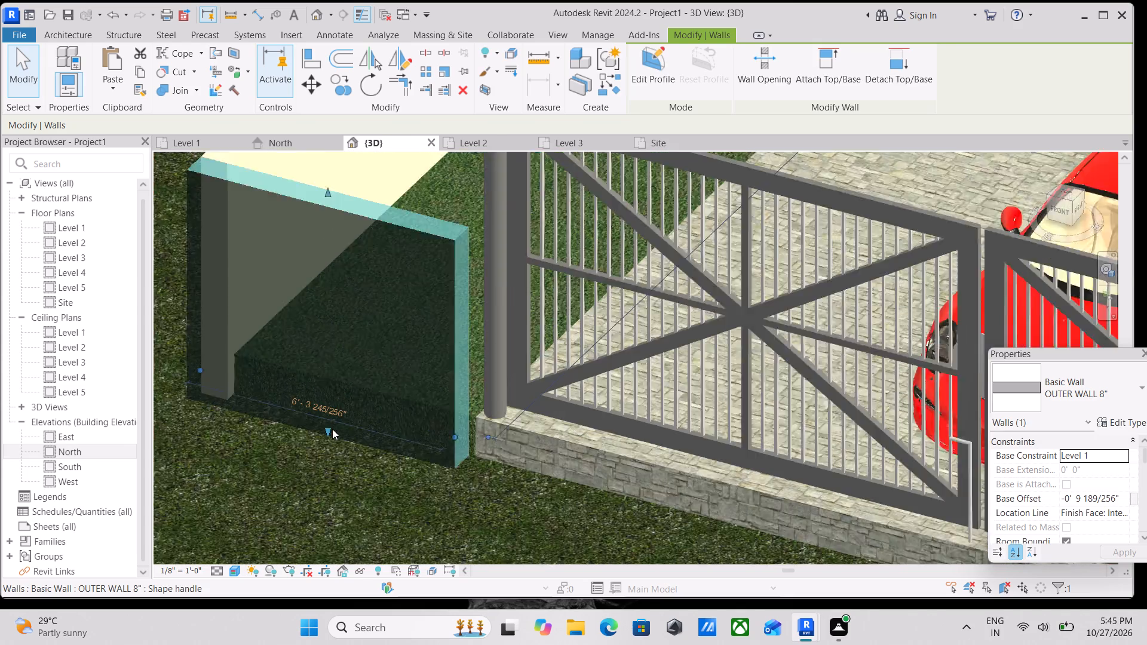
scroll(332, 429, "down", 2)
key("Escape")
key("Escape")
Examine the gate, driveway floor and adjoining front compound walls from higher angles for remaining gaps.
scroll(403, 406, "down", 3)
scroll(440, 438, "down", 2)
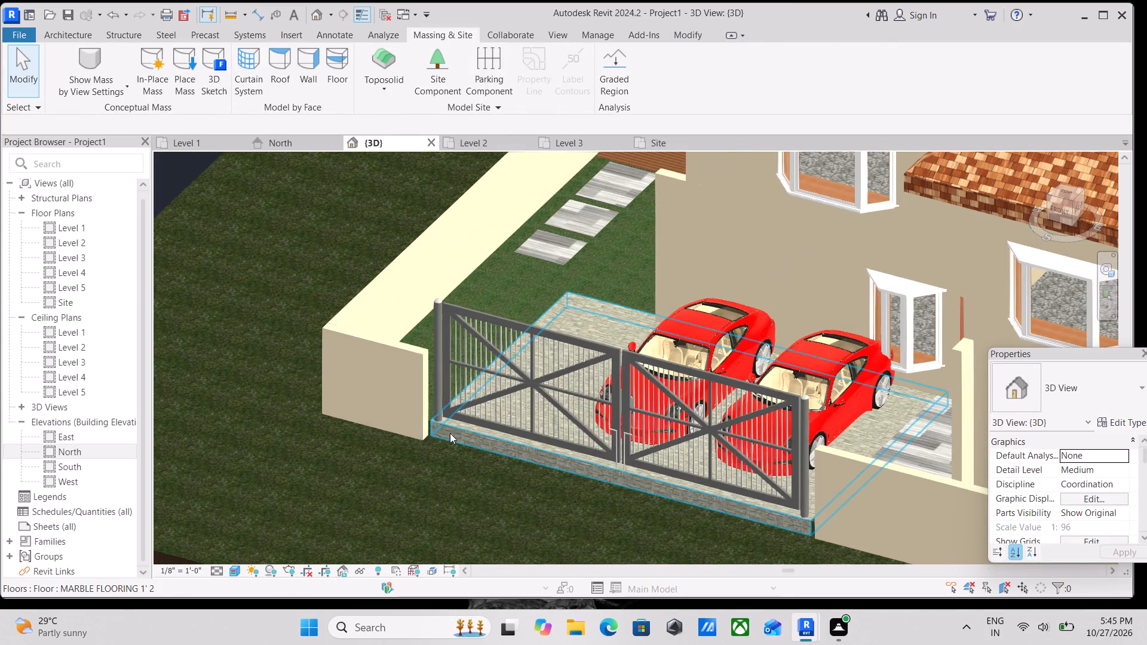
scroll(495, 406, "down", 1)
middle_click_drag(495, 406, 516, 452, "shift")
middle_click_drag(731, 405, 574, 287)
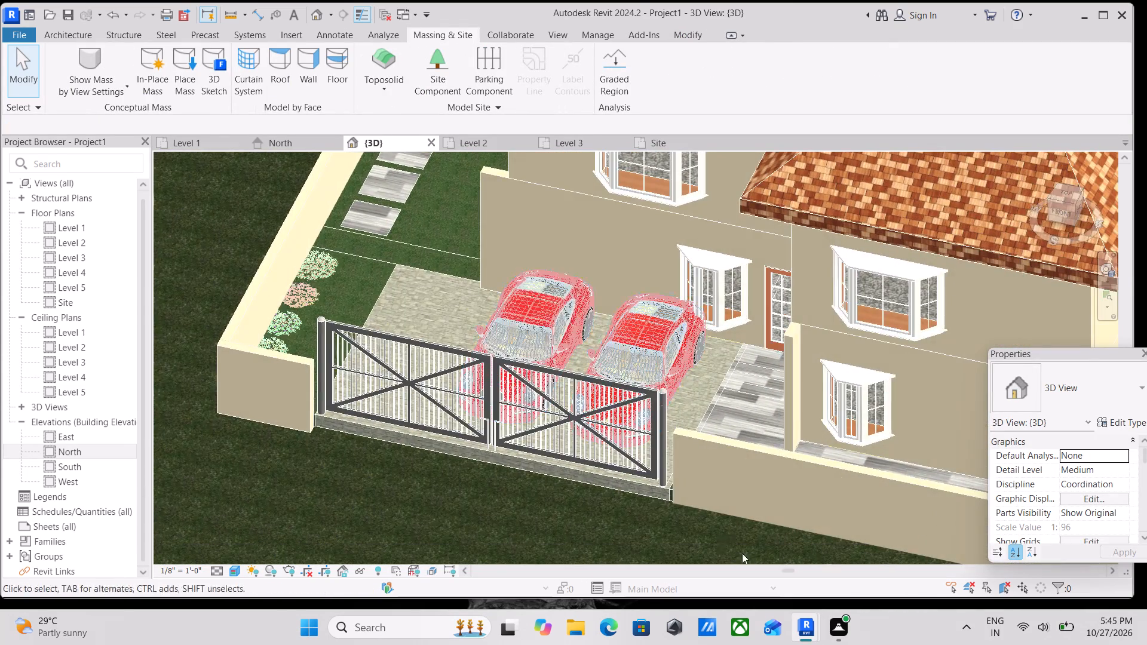
middle_click_drag(739, 551, 762, 529)
scroll(762, 529, "up", 1, "shift")
middle_click_drag(625, 457, 683, 527, "shift")
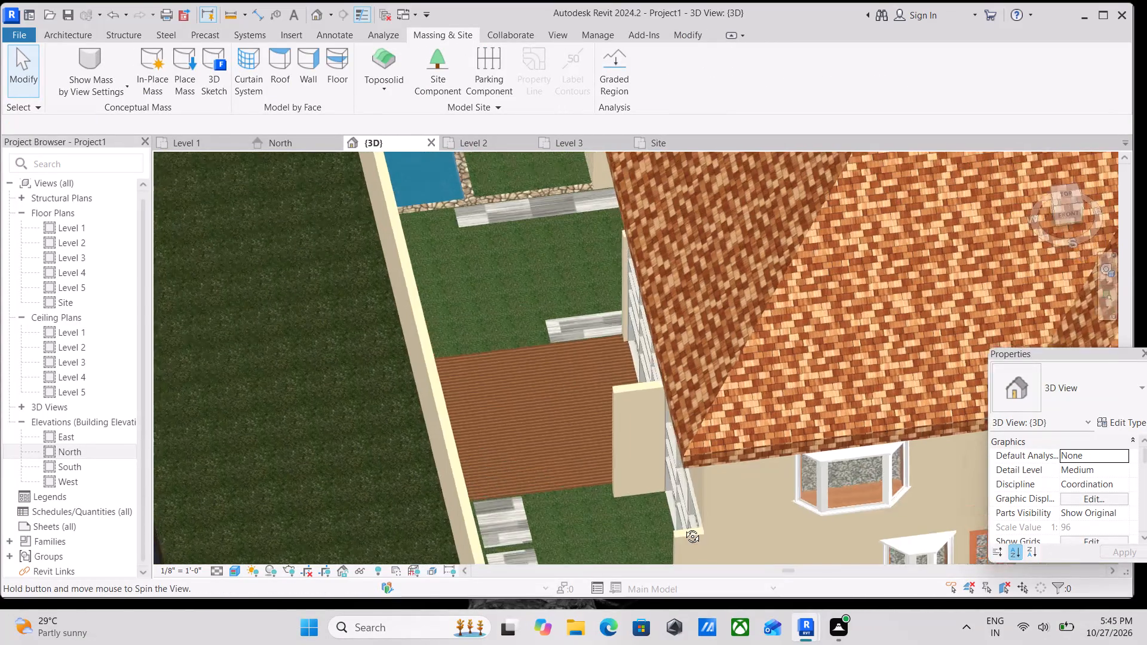
middle_click_drag(684, 480, 498, 311)
middle_click_drag(642, 514, 551, 313)
scroll(498, 471, "up", 2)
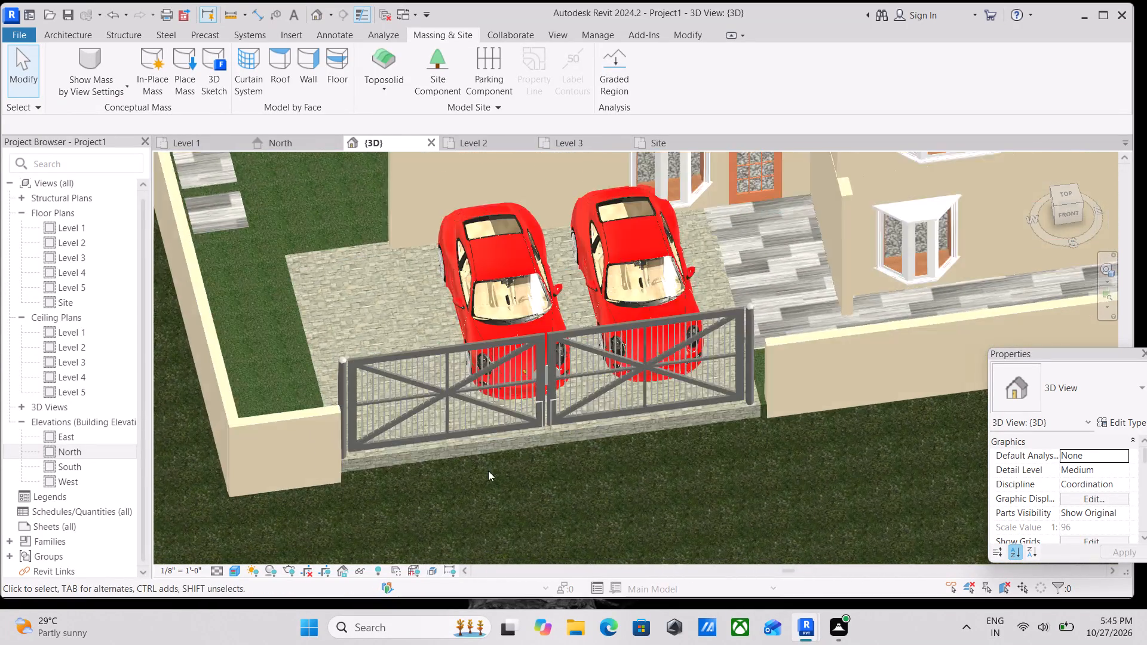
scroll(488, 471, "up", 1)
scroll(455, 434, "down", 4)
middle_click_drag(458, 440, 468, 461, "shift")
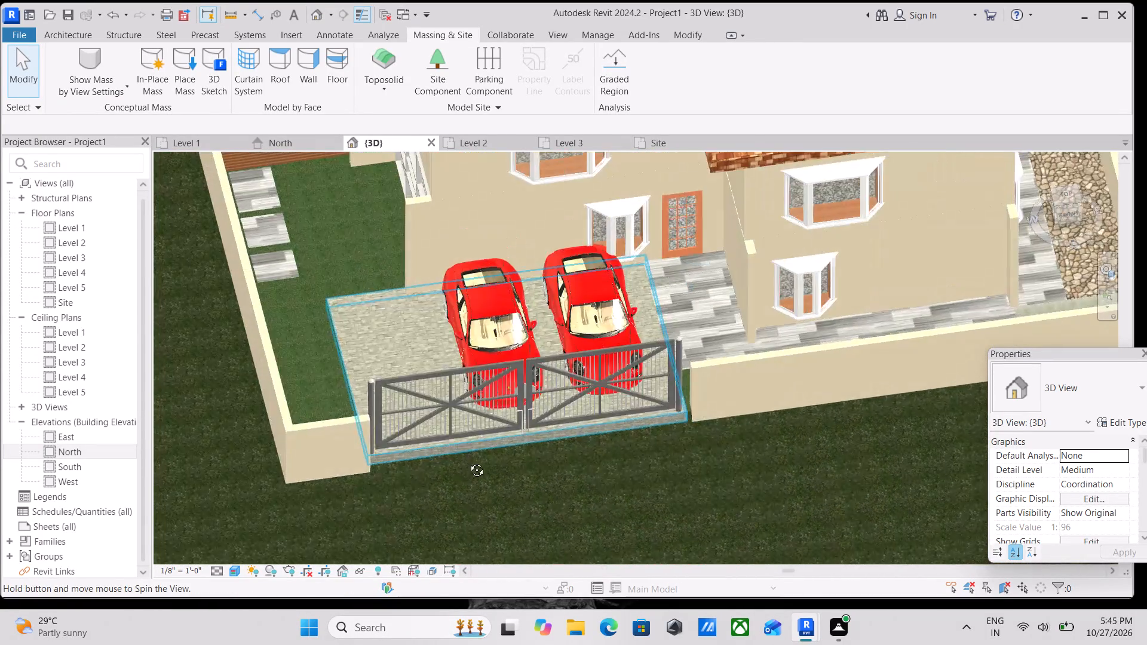
middle_click_drag(468, 461, 477, 478, "shift")
middle_click_drag(582, 478, 528, 350)
Stretch the gate-side end of the long front compound wall to meet the corner of the marble driveway floor.
scroll(710, 364, "up", 2)
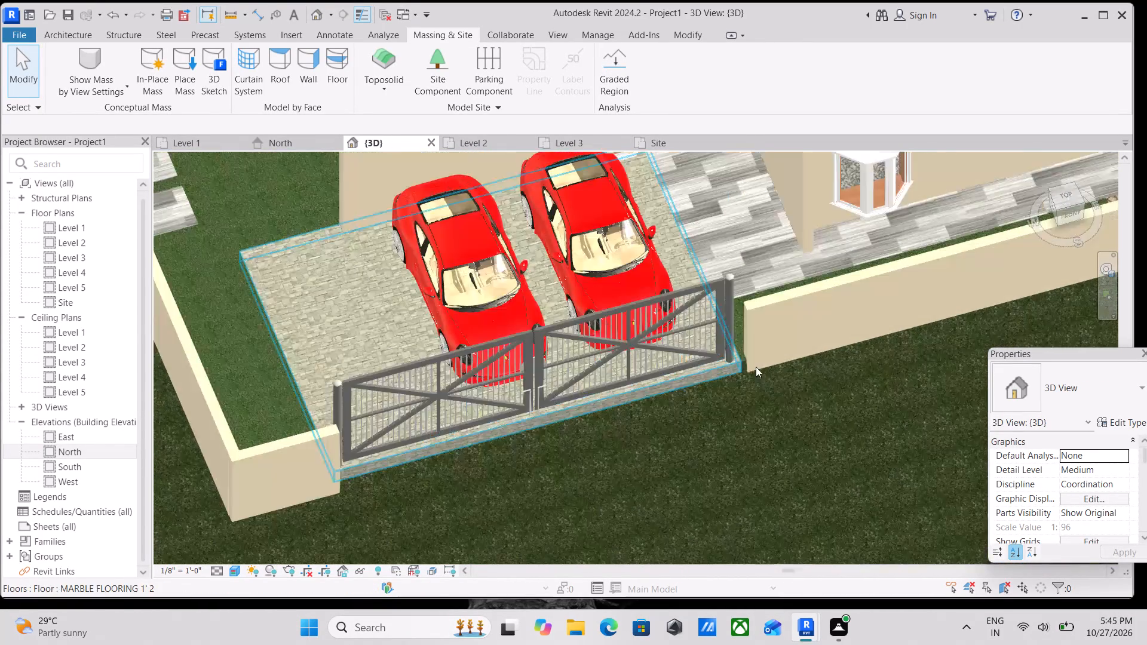
scroll(756, 367, "up", 4)
left_click(759, 265)
scroll(742, 367, "up", 4)
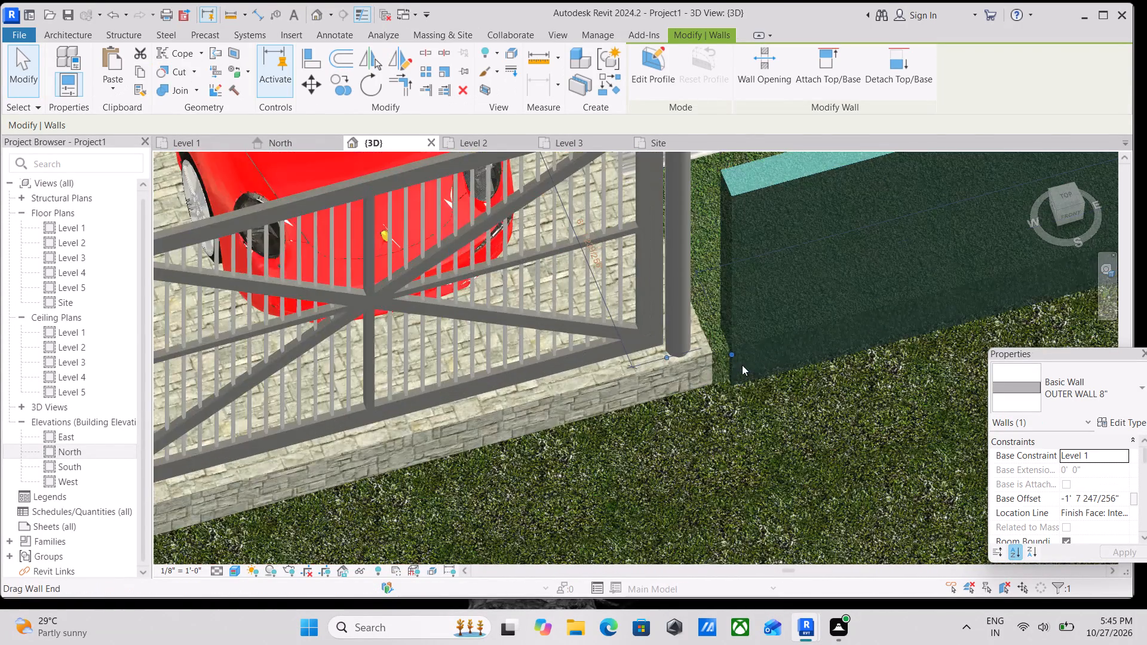
scroll(742, 365, "up", 3)
double_click(731, 345)
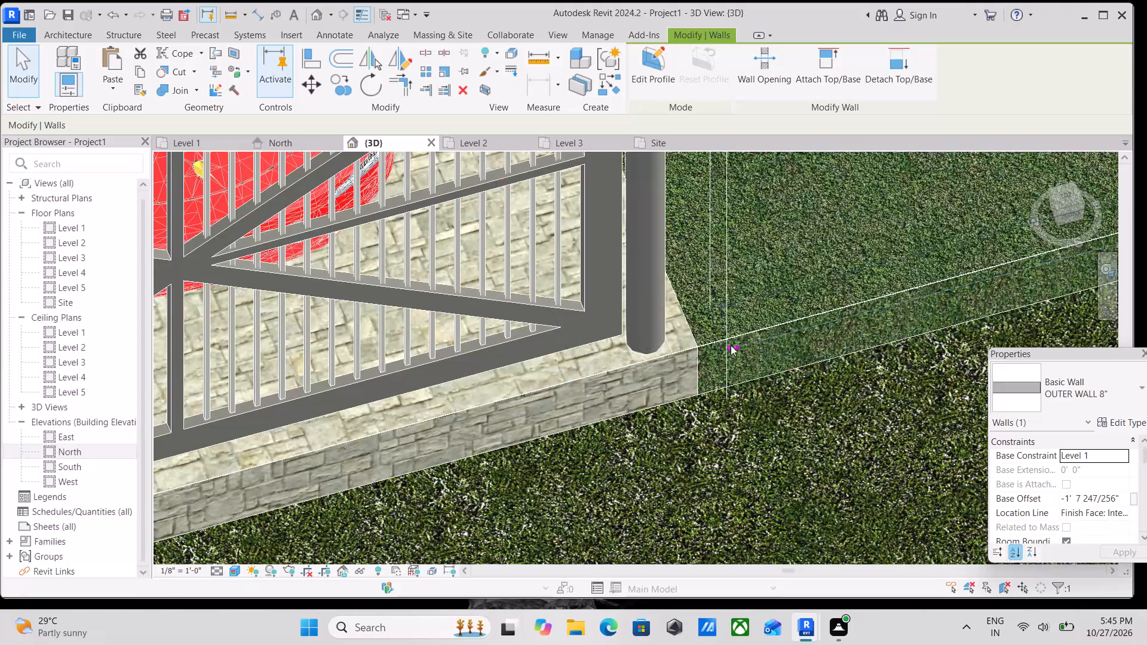
left_click_drag(731, 345, 694, 349)
scroll(698, 351, "down", 4)
scroll(679, 437, "down", 4)
key("grave")
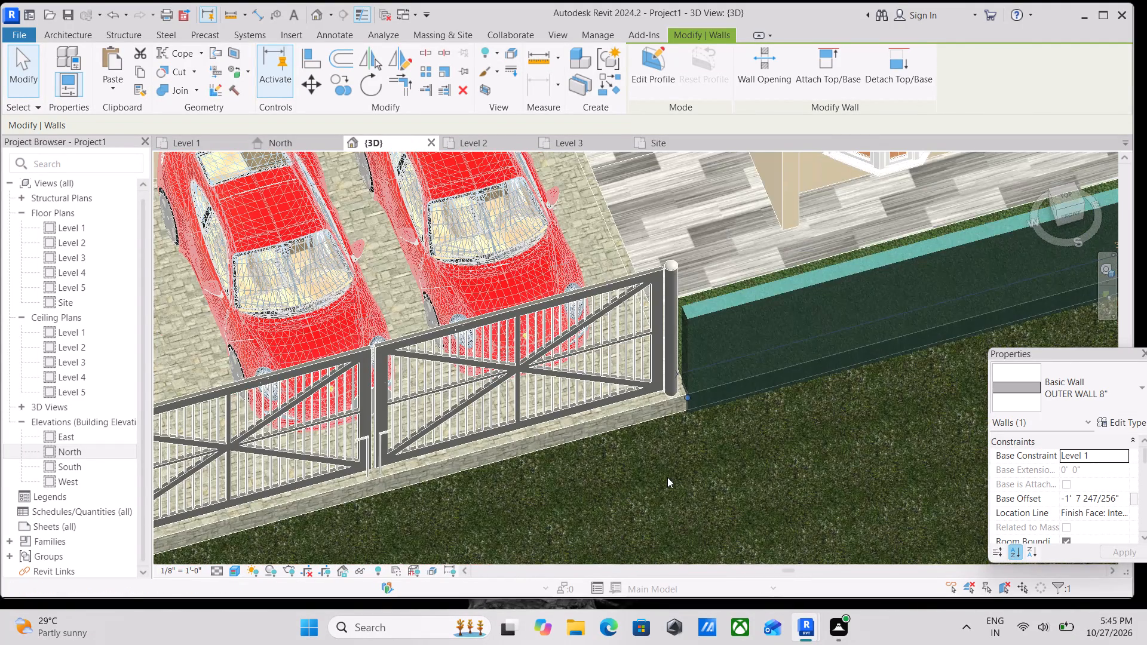
key("Escape")
Nudge the short compound wall beside the gate slightly inward from above to close the gap along the garden grass edge.
scroll(667, 474, "down", 5)
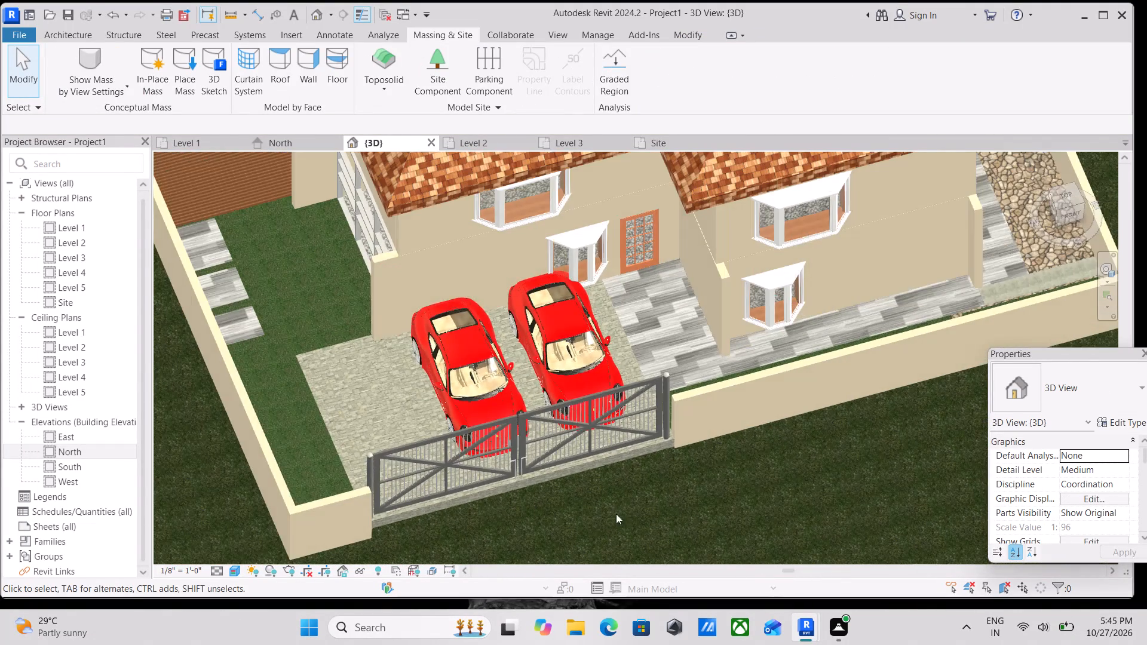
middle_click_drag(532, 483, 648, 413)
scroll(524, 420, "up", 3)
scroll(437, 447, "up", 3)
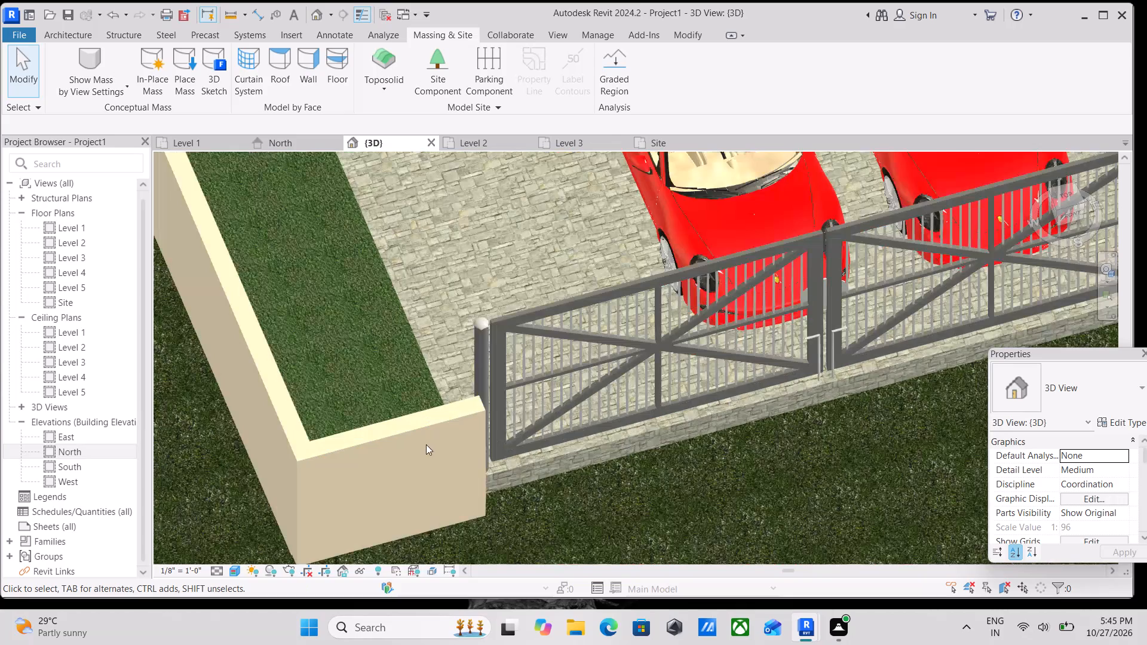
left_click(433, 432)
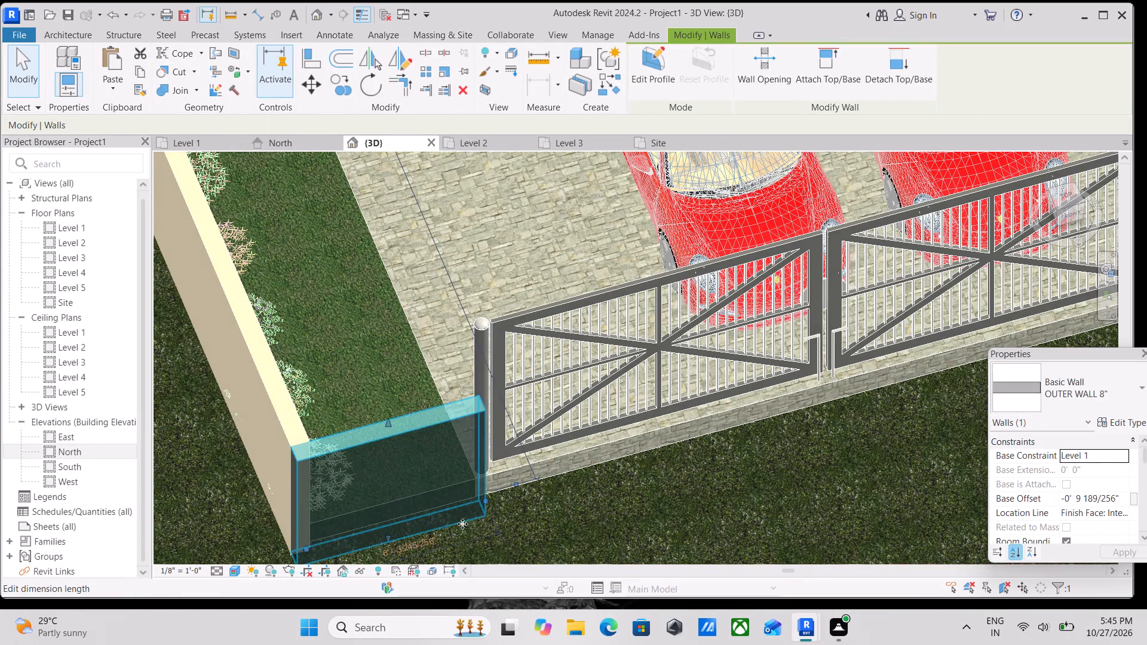
scroll(471, 520, "down", 4)
middle_click_drag(475, 468, 504, 484, "shift")
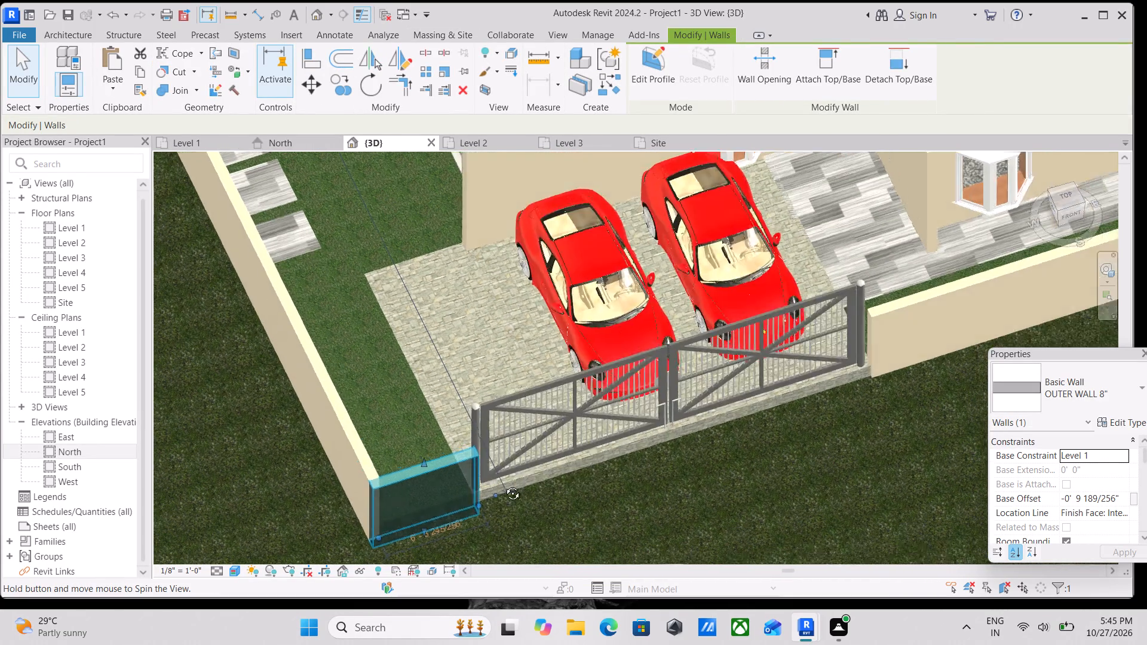
middle_click_drag(504, 484, 744, 477, "shift")
middle_click_drag(376, 486, 544, 383)
middle_click_drag(504, 412, 611, 384, "shift")
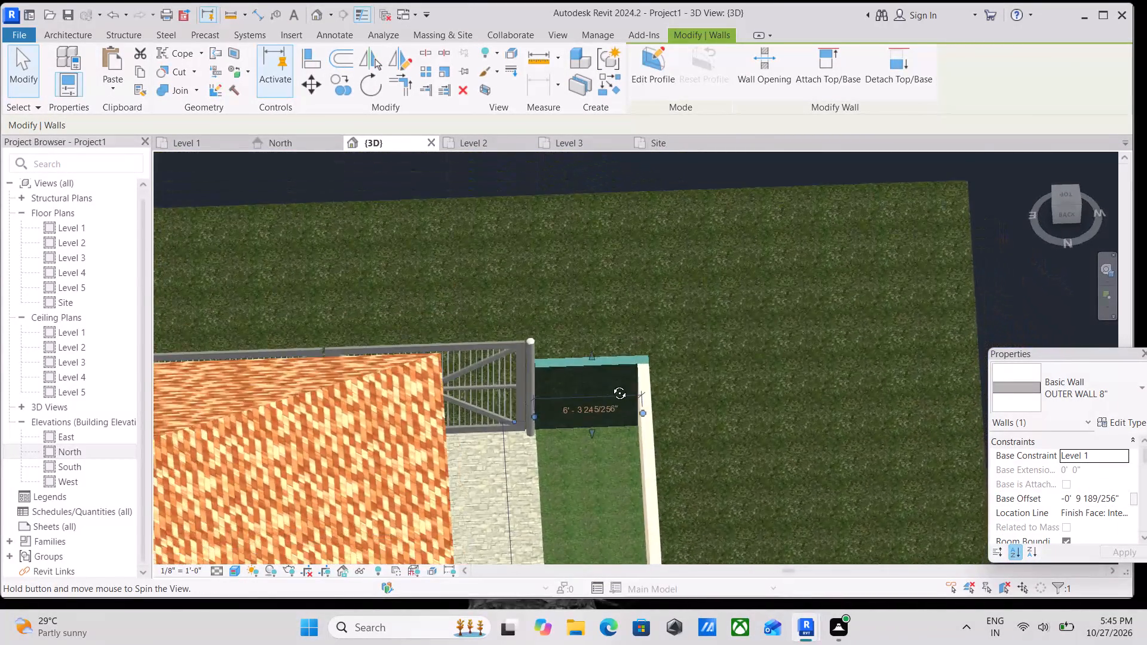
middle_click_drag(611, 384, 182, 635, "shift")
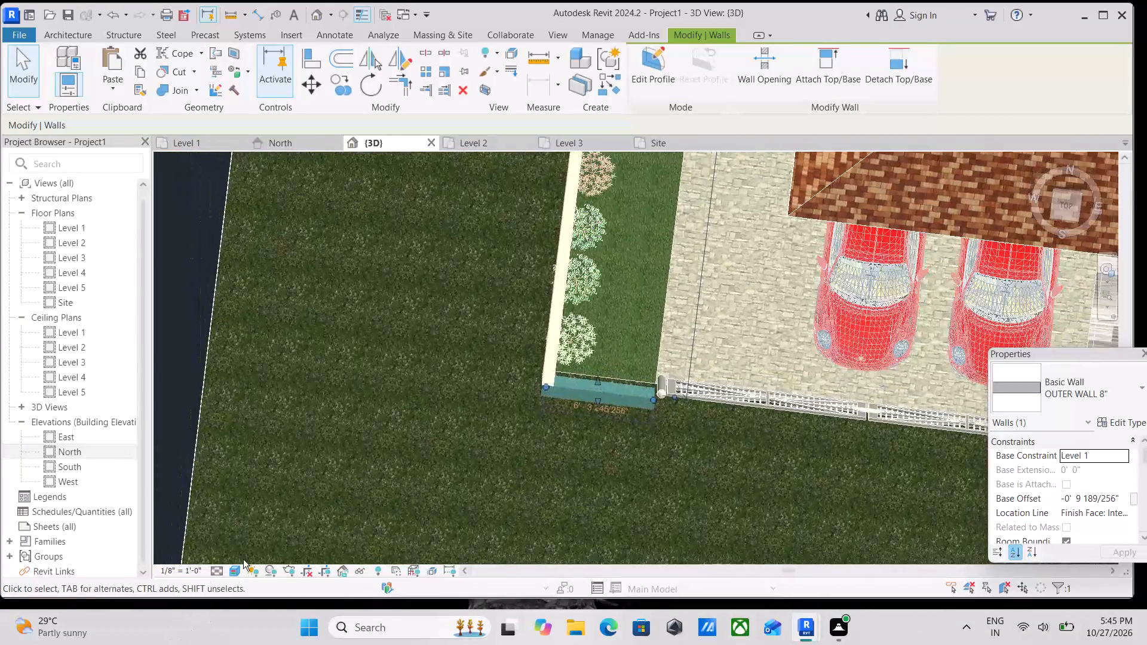
middle_click_drag(244, 551, 319, 573, "shift")
scroll(558, 463, "up", 1)
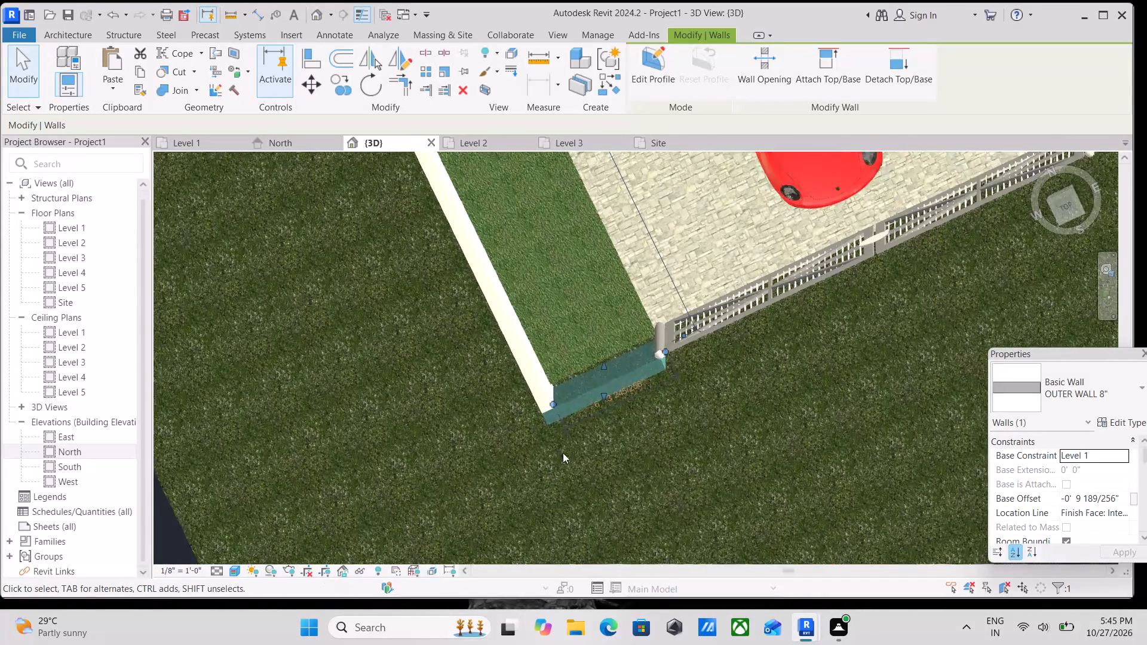
scroll(563, 453, "up", 1)
scroll(599, 383, "up", 7)
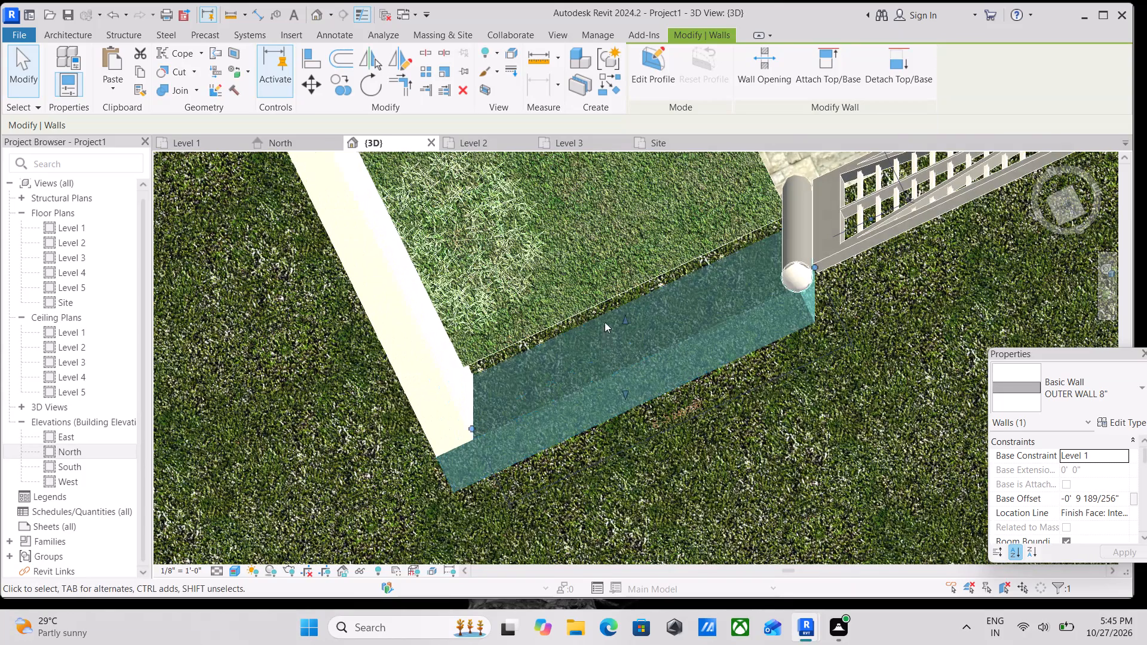
key("Up")
key("Up")
key("Up")
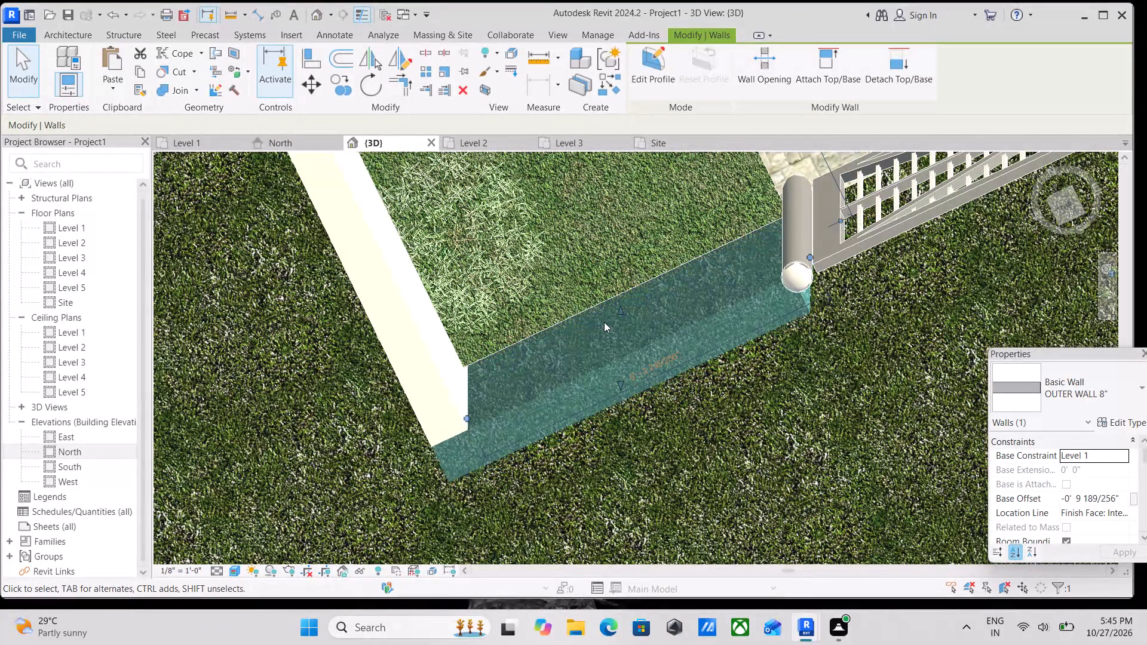
key("Up")
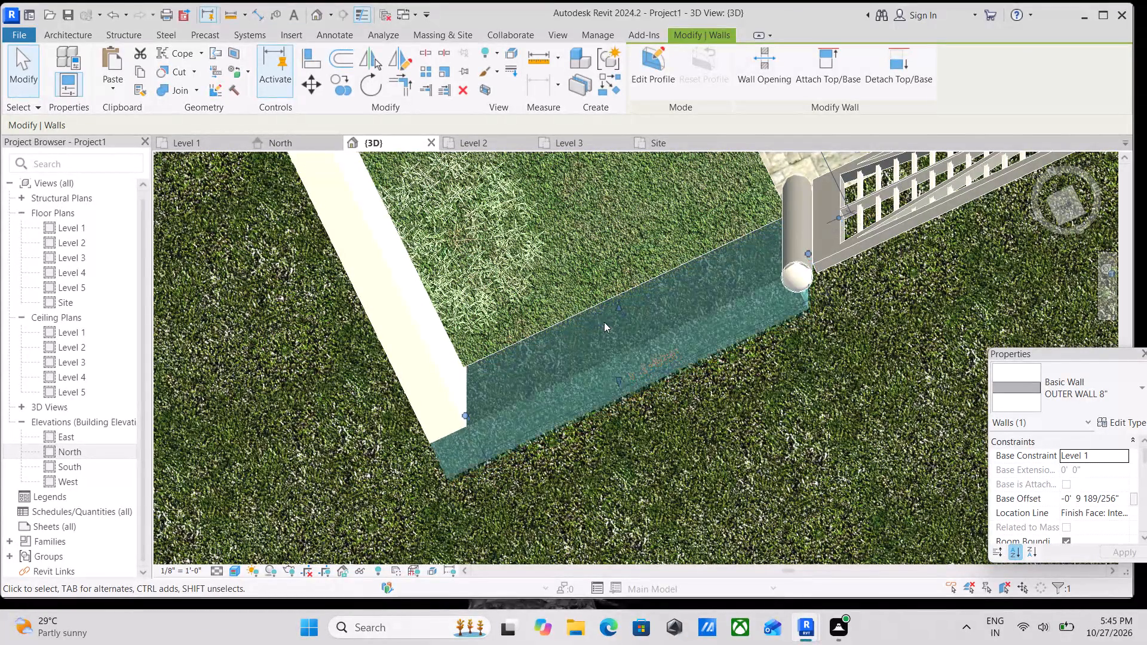
scroll(604, 322, "down", 11)
key("Escape")
Examine the front compound wall from above along the stepping stones and grass strips for gaps at the floor edges.
scroll(624, 342, "down", 4)
middle_click_drag(624, 342, 468, 474)
scroll(733, 335, "up", 3)
scroll(807, 263, "up", 2)
scroll(916, 263, "up", 3)
middle_click_drag(922, 263, 653, 429)
scroll(653, 429, "up", 1)
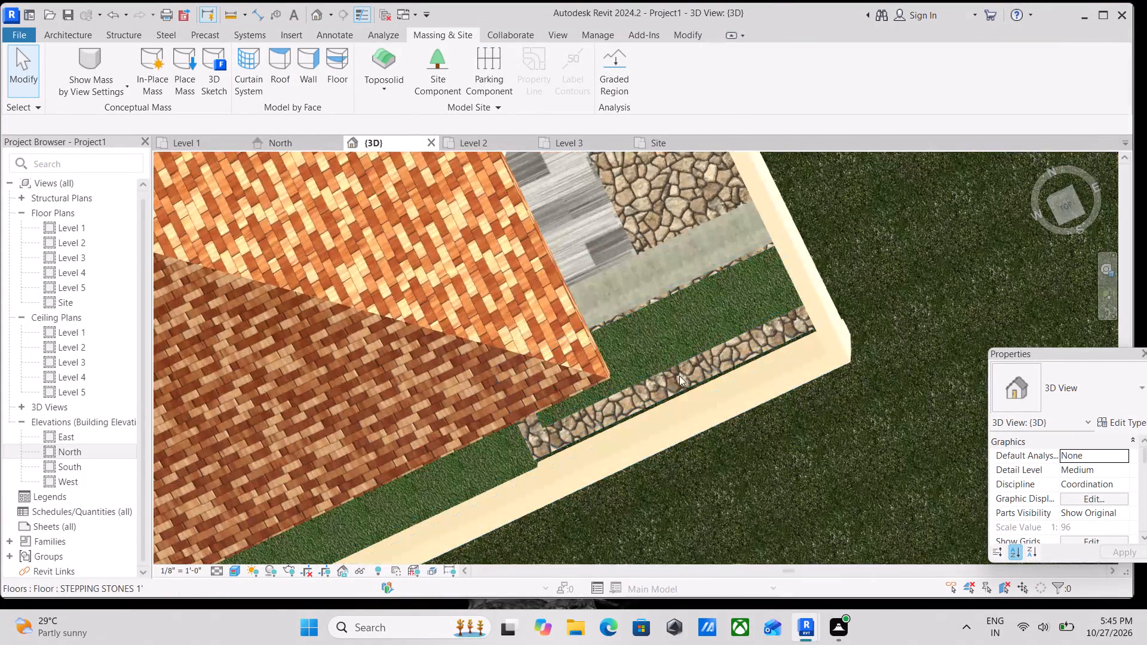
scroll(679, 376, "up", 1)
middle_click_drag(701, 363, 628, 356, "shift")
middle_click_drag(552, 424, 634, 204)
scroll(603, 408, "down", 4)
middle_click_drag(560, 421, 643, 237)
middle_click_drag(547, 529, 556, 459, "shift")
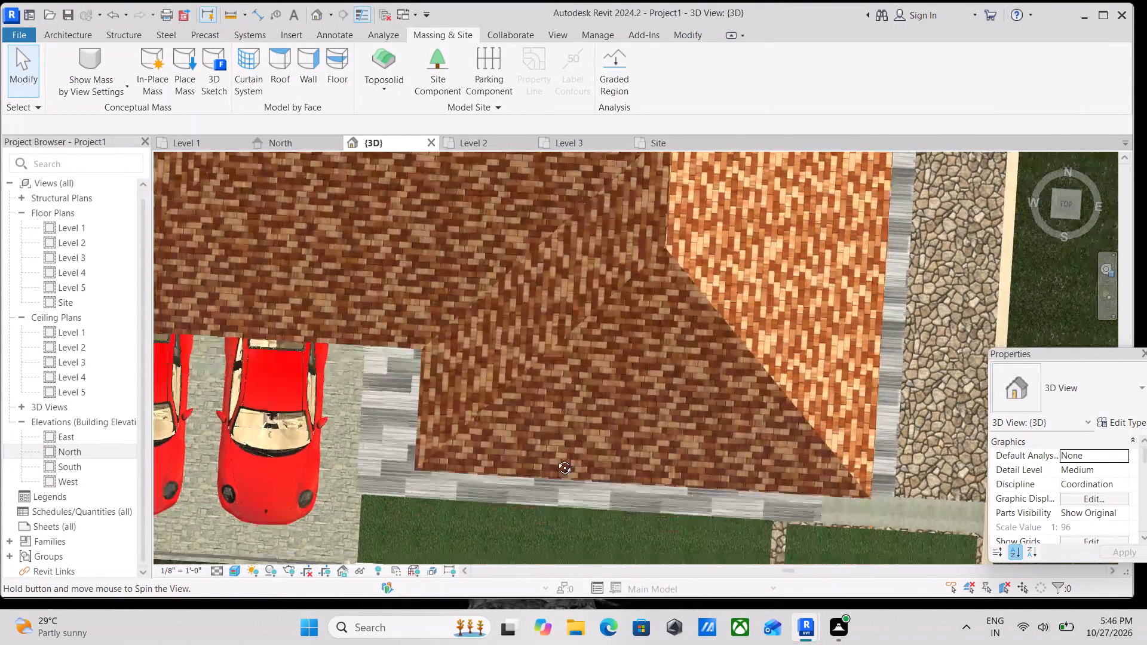
middle_click_drag(556, 459, 590, 320, "shift")
Examine the gate, the adjoining wall corner and the long wall along the outdoor deck from angled 3D views.
middle_click_drag(492, 532, 897, 517)
middle_click_drag(619, 450, 662, 306, "shift")
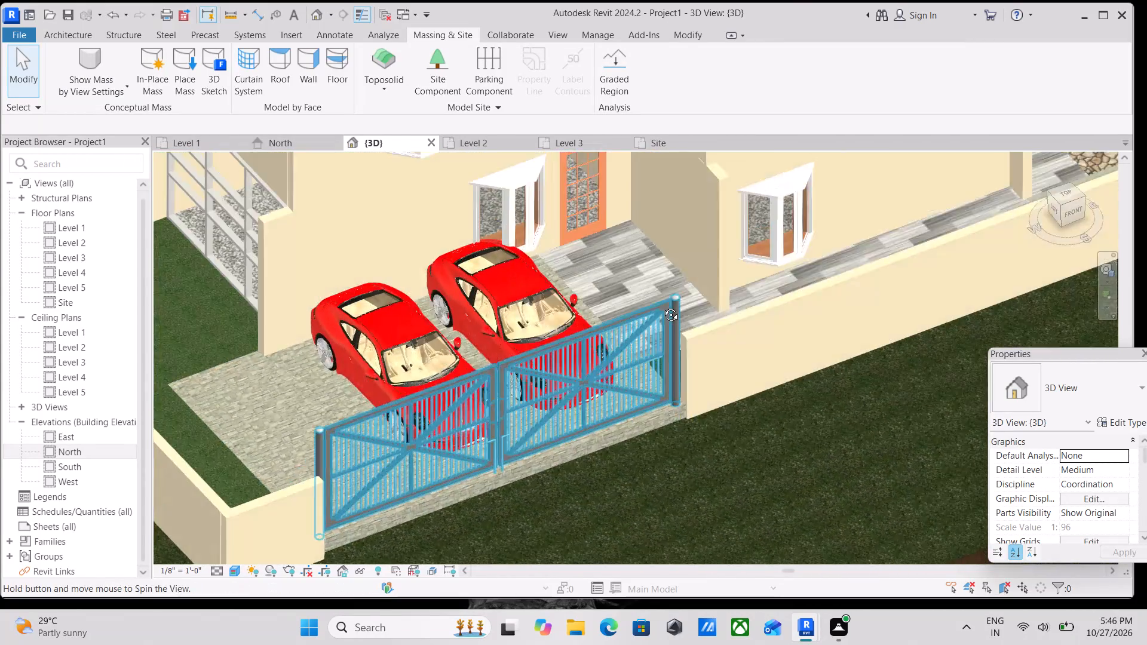
middle_click_drag(662, 306, 662, 294, "shift")
middle_click_drag(580, 317, 847, 270)
middle_click_drag(320, 238, 468, 218, "shift")
middle_click_drag(300, 320, 654, 226)
middle_click_drag(425, 268, 341, 271)
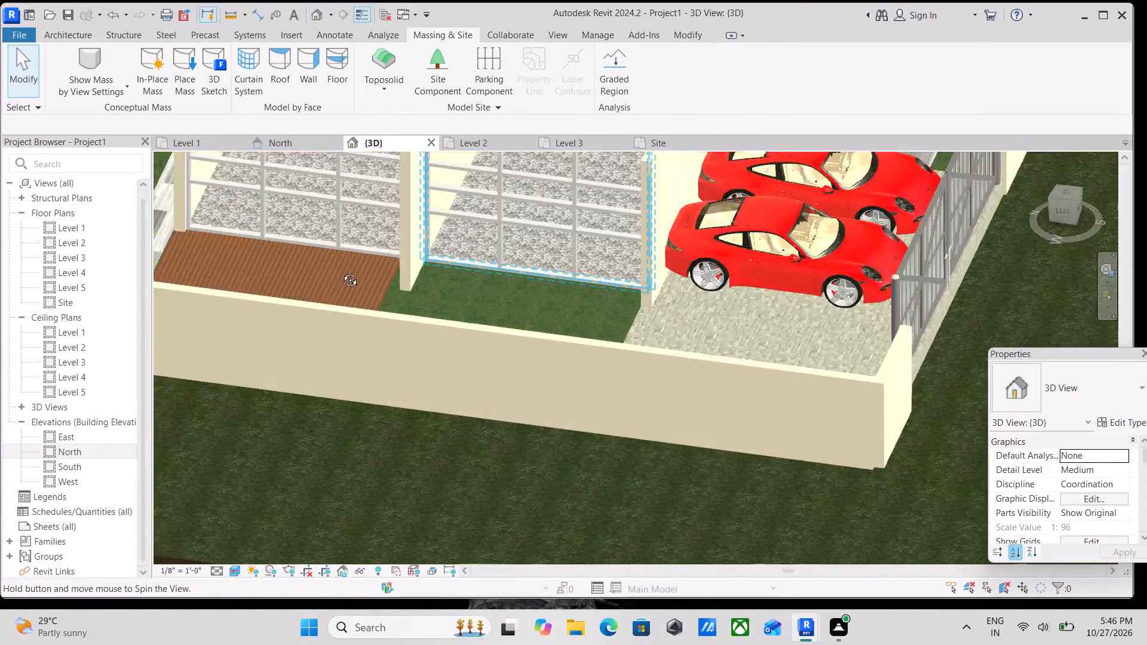
middle_click_drag(341, 271, 311, 256)
middle_click_drag(333, 262, 149, 550)
middle_click_drag(425, 411, 378, 384)
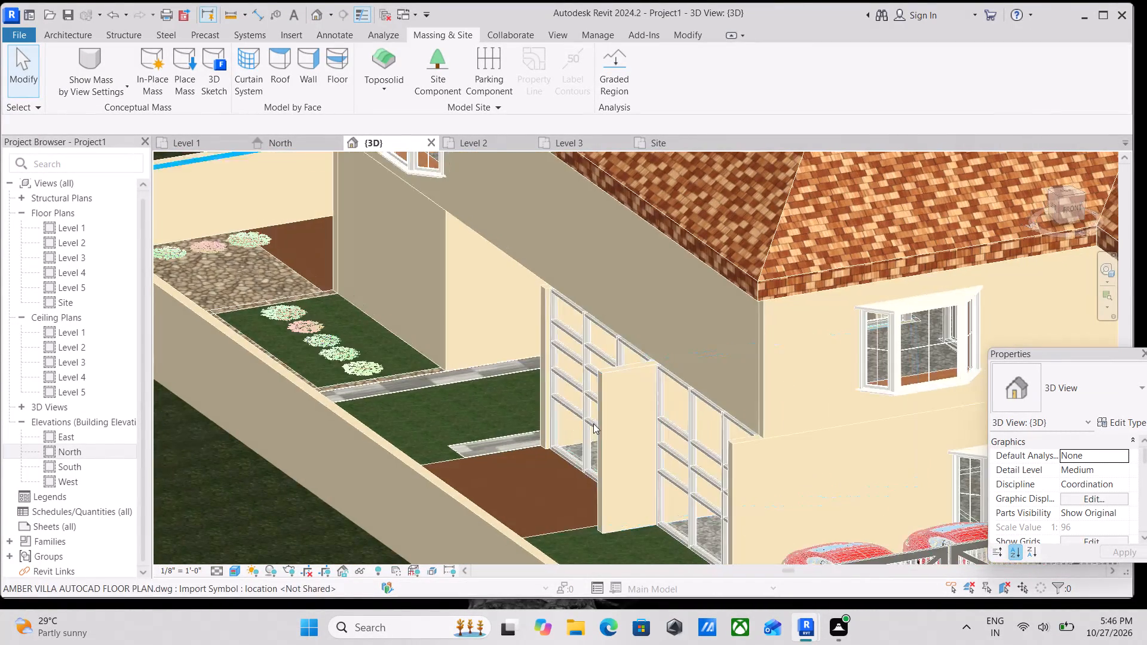
Place a horizontal wall reveal about 1' 6" above Level 2 on the upper front wall of the wing beside the driveway.
middle_click_drag(591, 423, 350, 372)
middle_click_drag(551, 446, 162, 296)
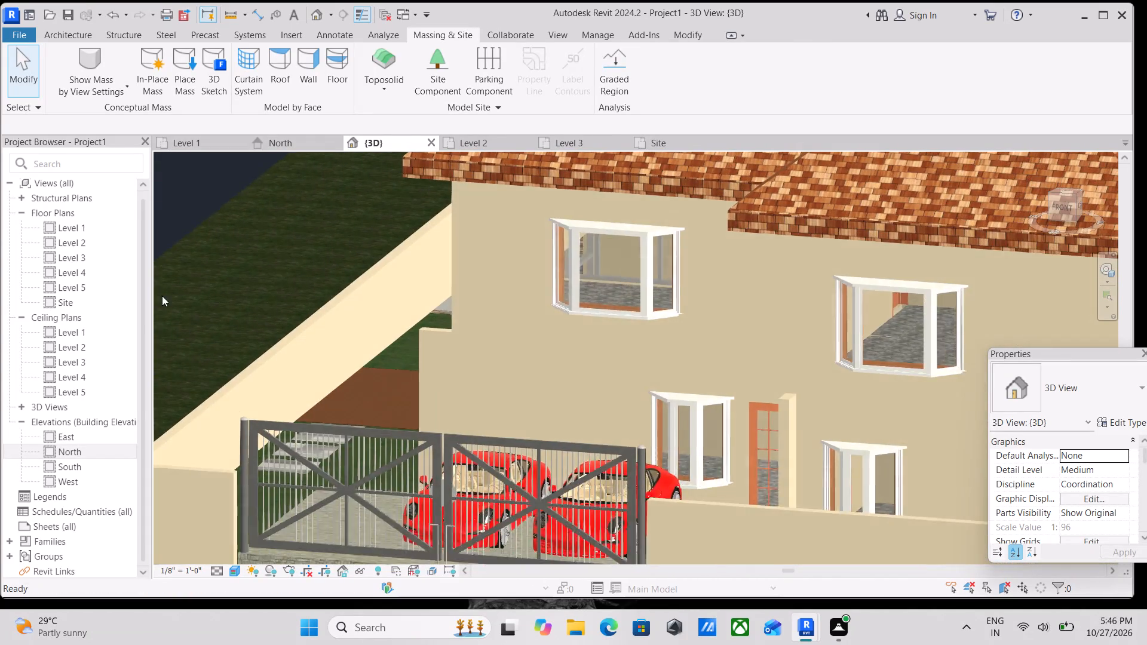
middle_click_drag(476, 414, 586, 438, "shift")
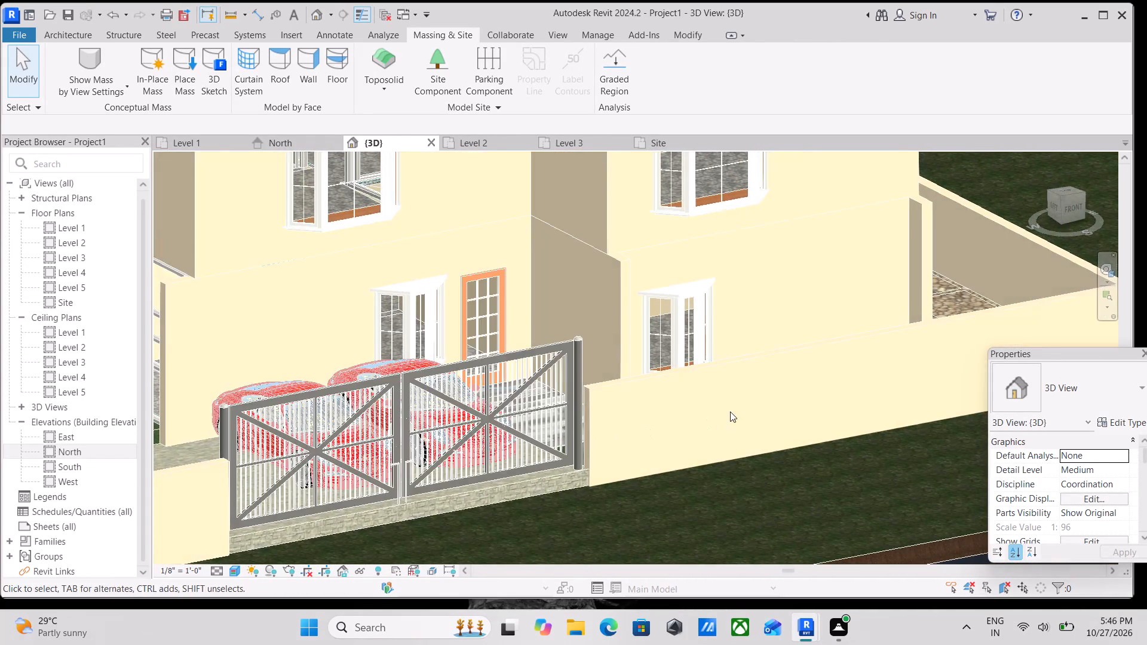
middle_click_drag(730, 411, 628, 509)
middle_click_drag(716, 428, 629, 477)
scroll(729, 272, "up", 3)
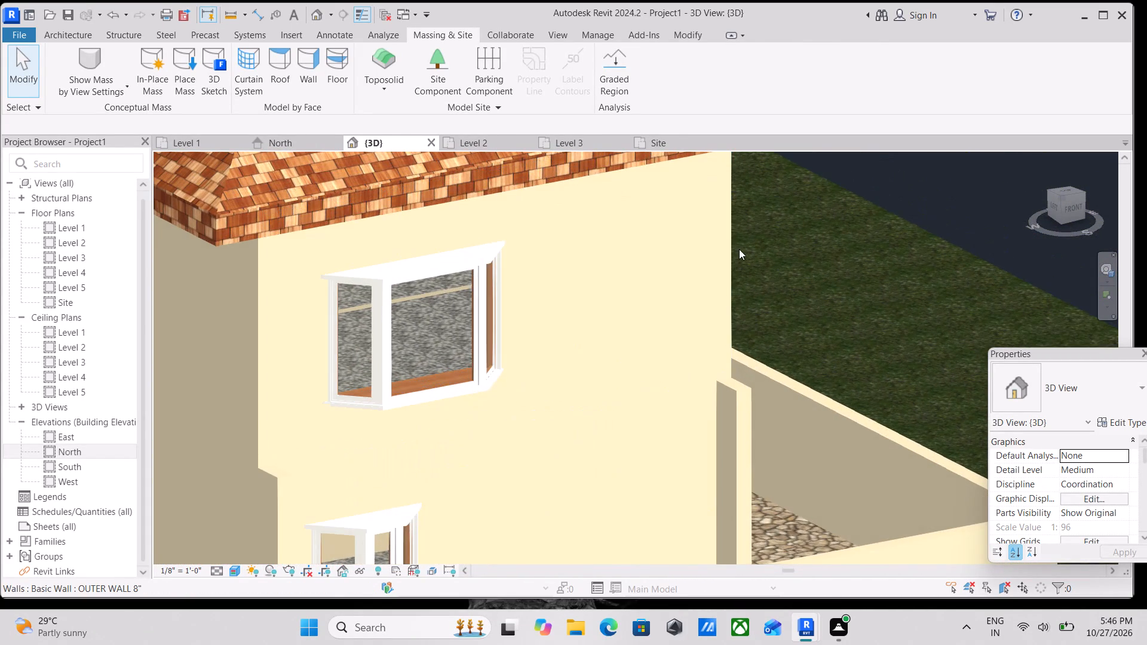
left_click(60, 35)
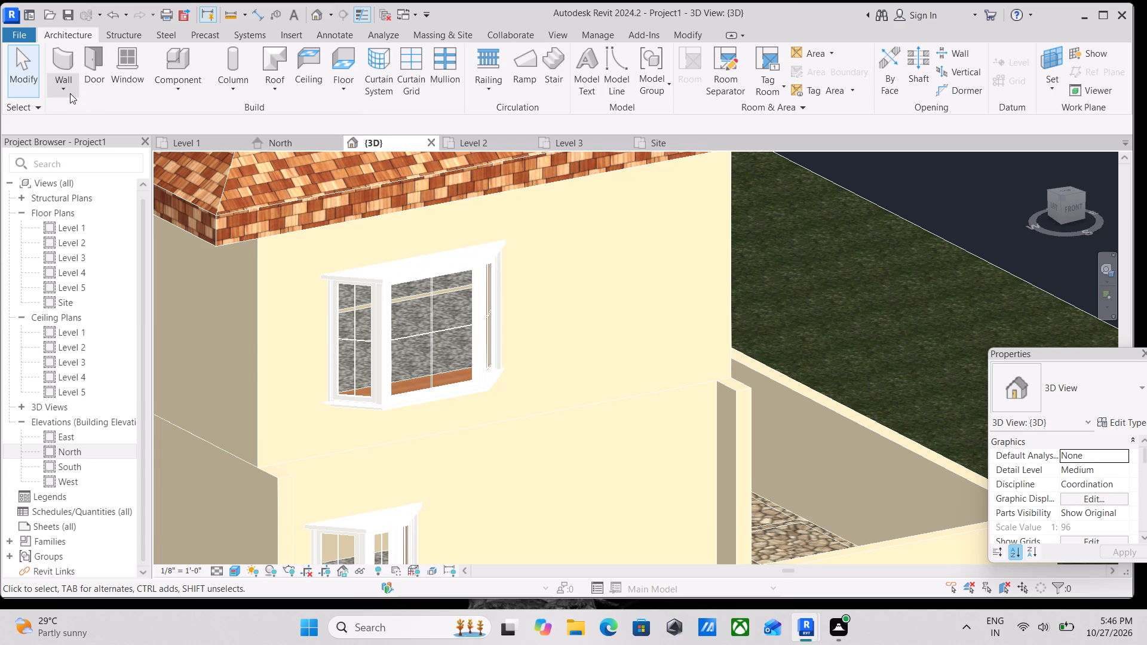
left_click(70, 93)
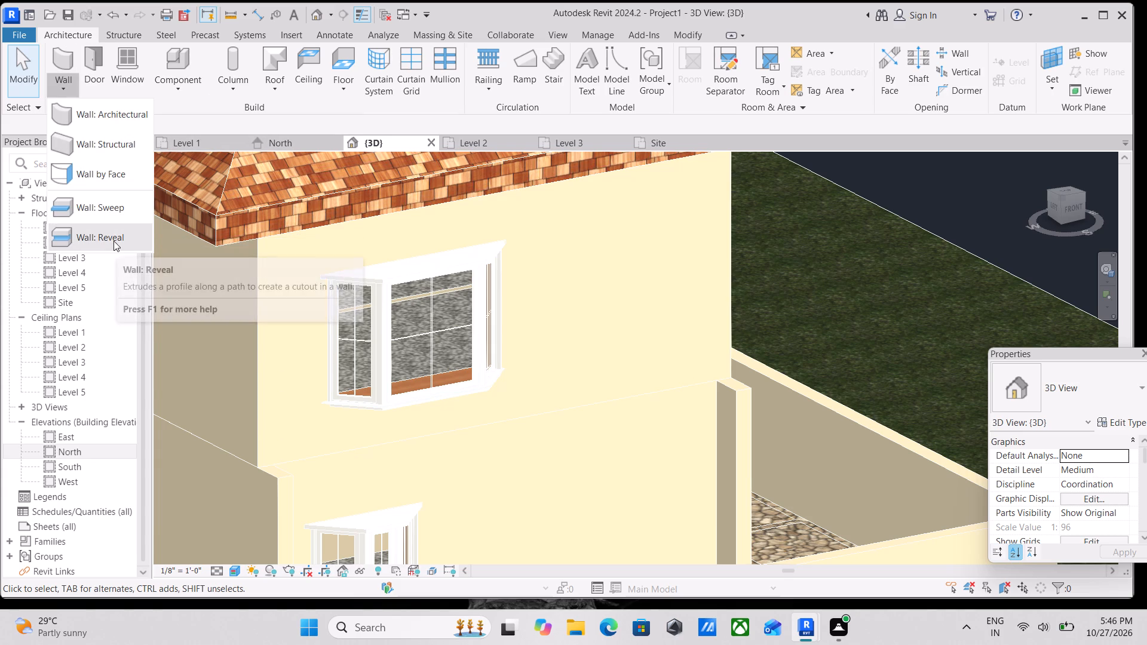
left_click(111, 231)
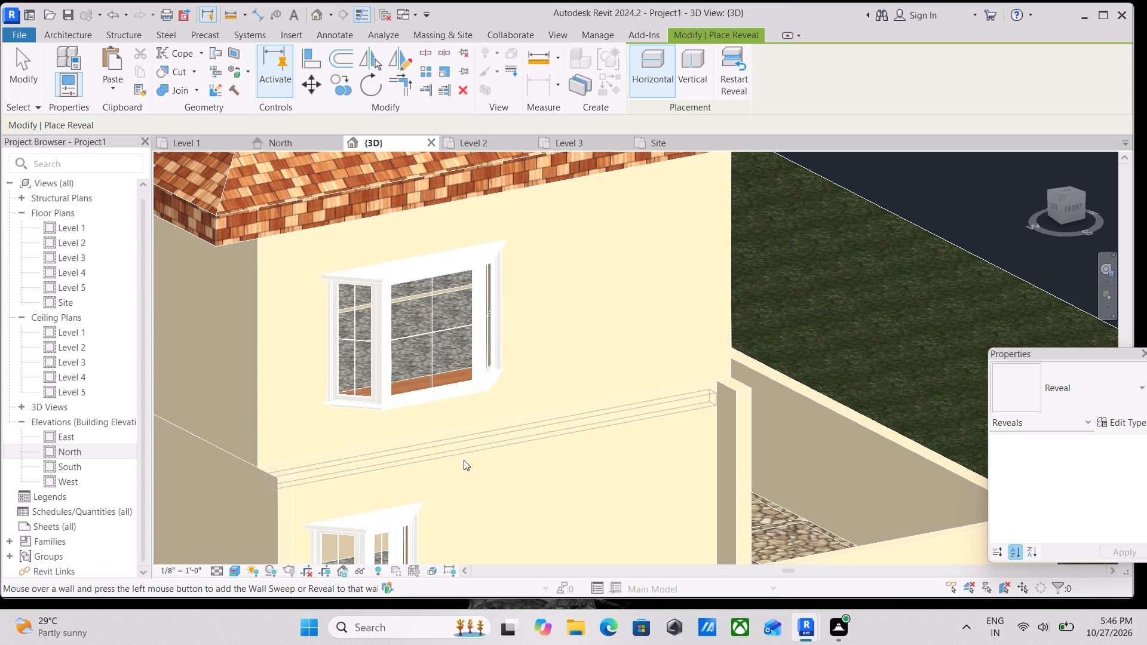
left_click(700, 346)
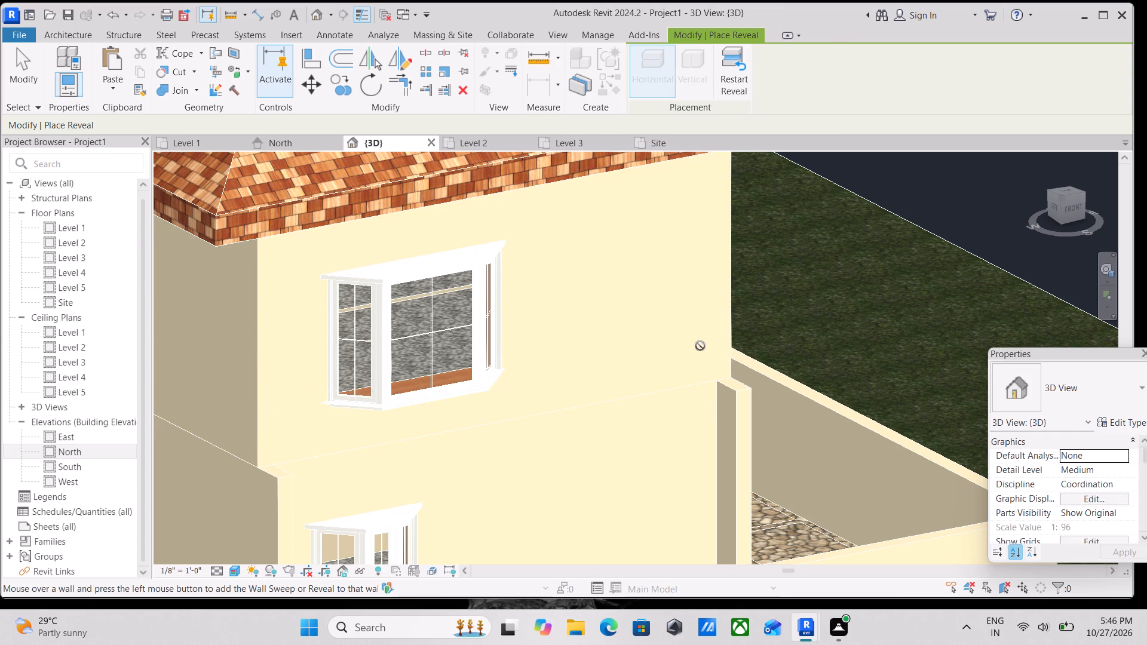
scroll(697, 358, "up", 3)
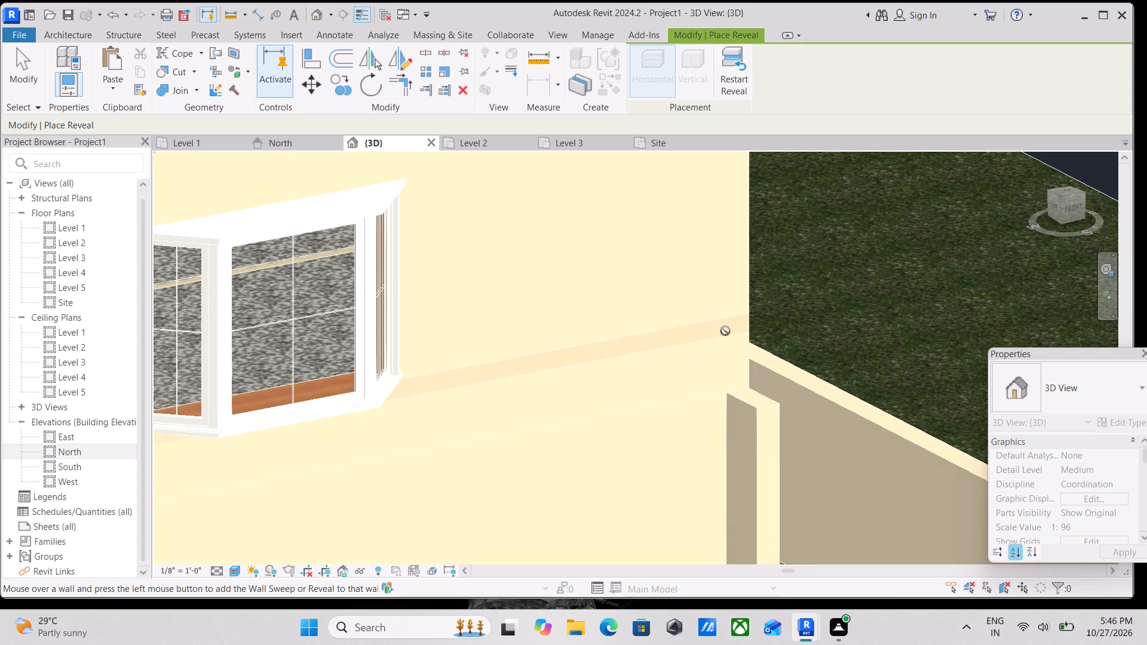
key("Escape")
key("Escape")
scroll(735, 333, "down", 2)
Set the profile of the front wall's Reveal type to C Shapes-Profile : C9X15.
left_click(729, 326)
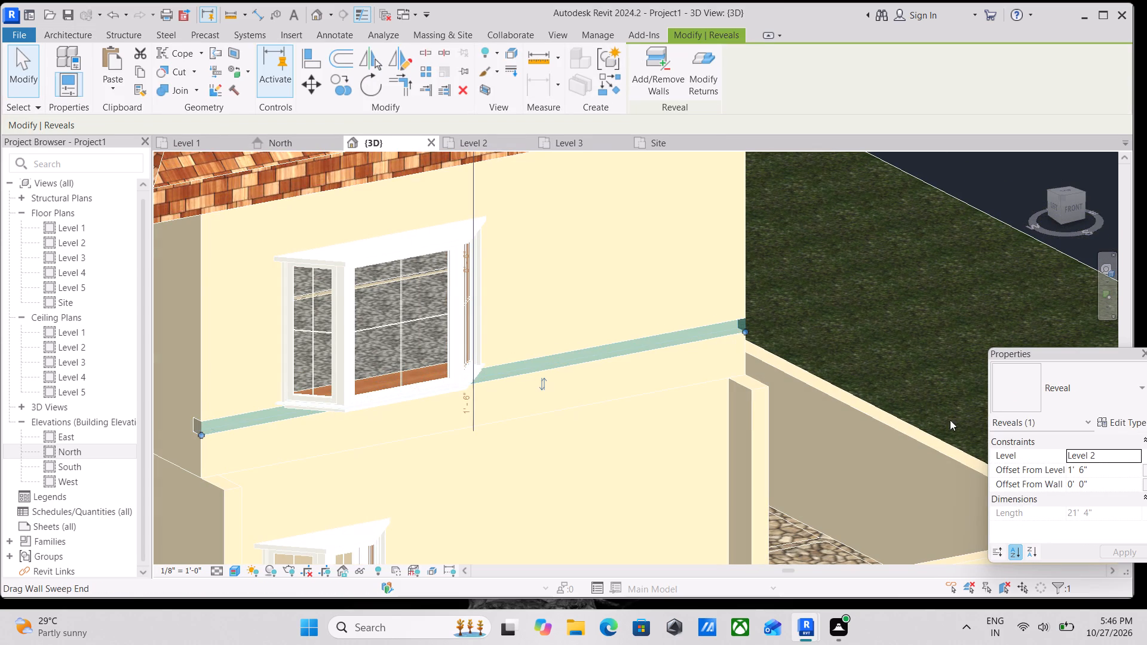
left_click(1132, 392)
left_click(1132, 392)
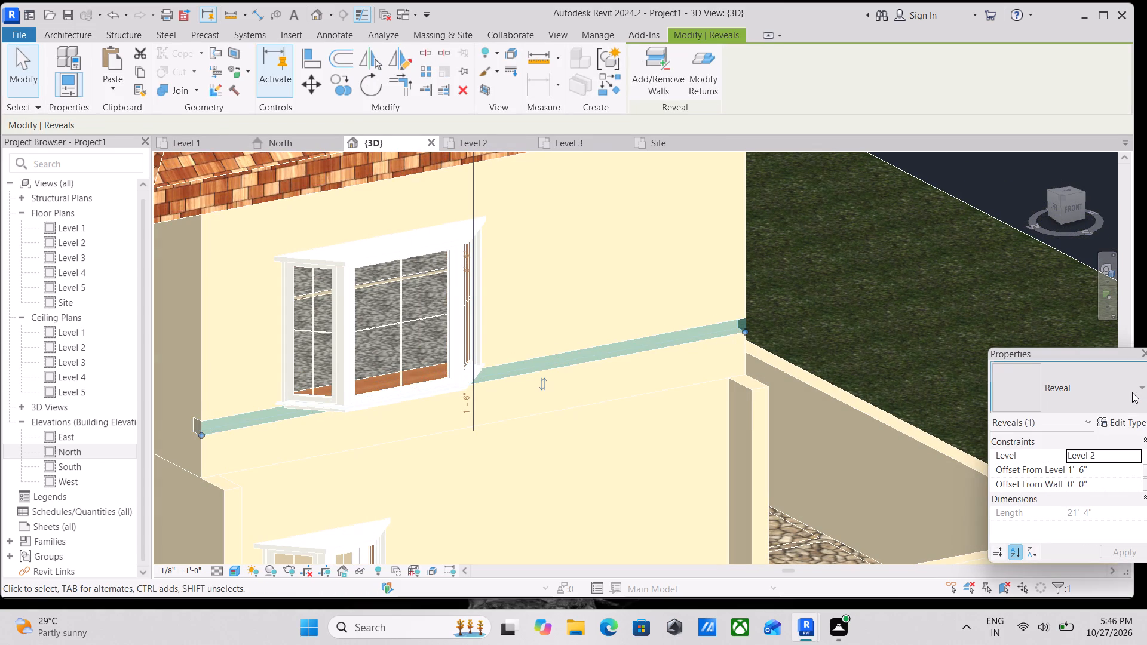
left_click(1124, 417)
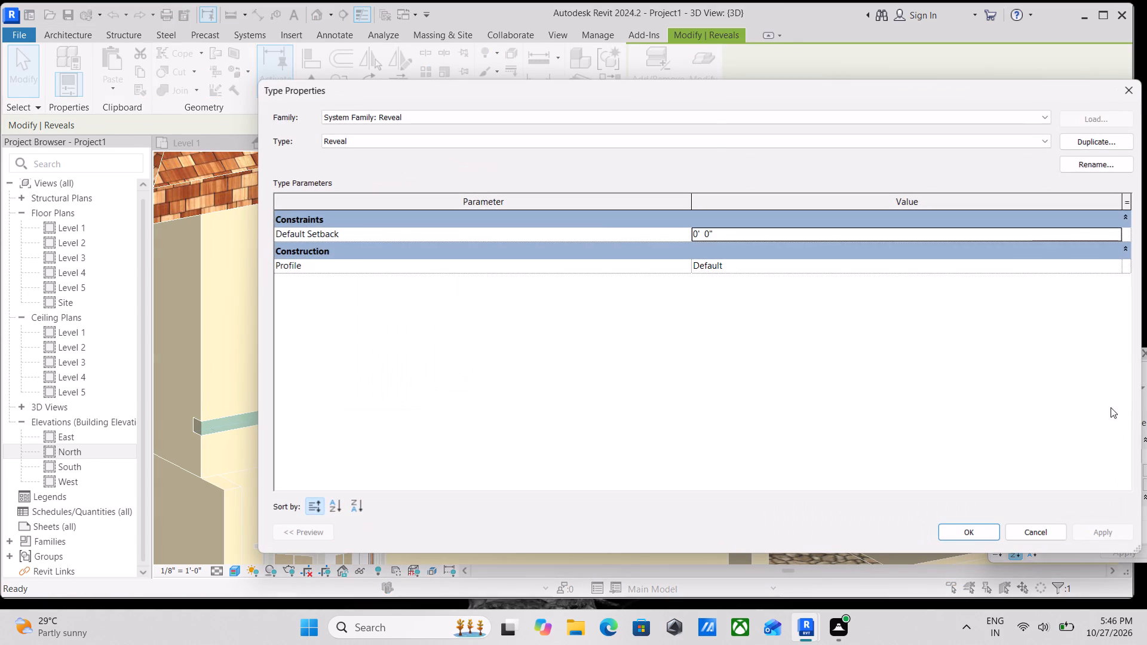
scroll(761, 300, "down", 1)
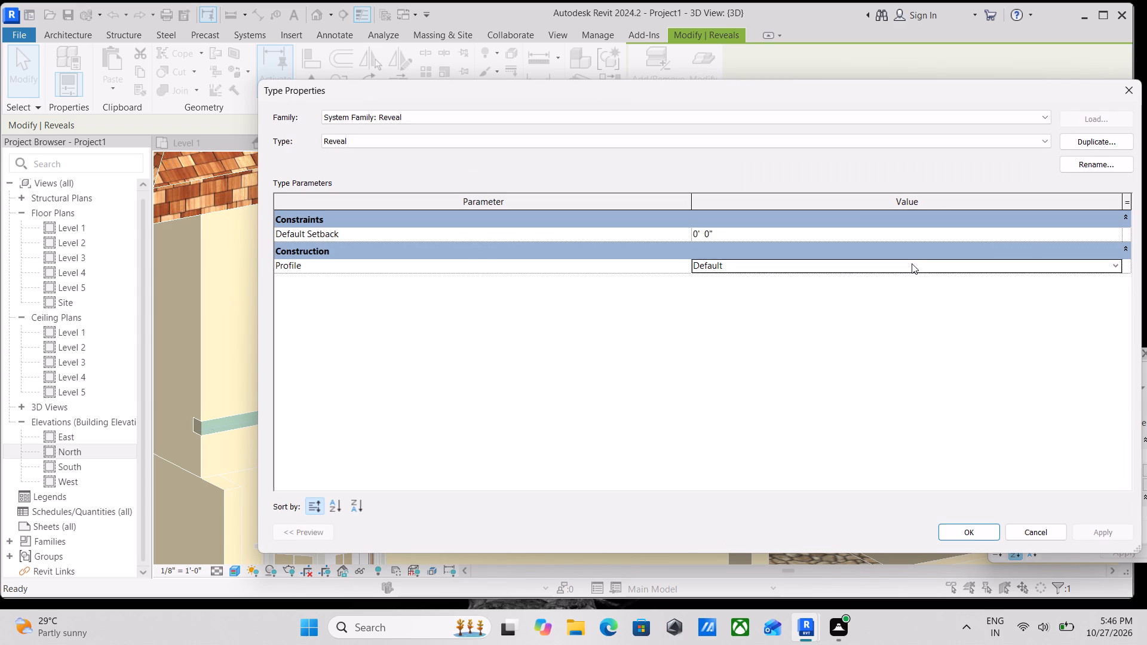
left_click(912, 263)
left_click(1112, 268)
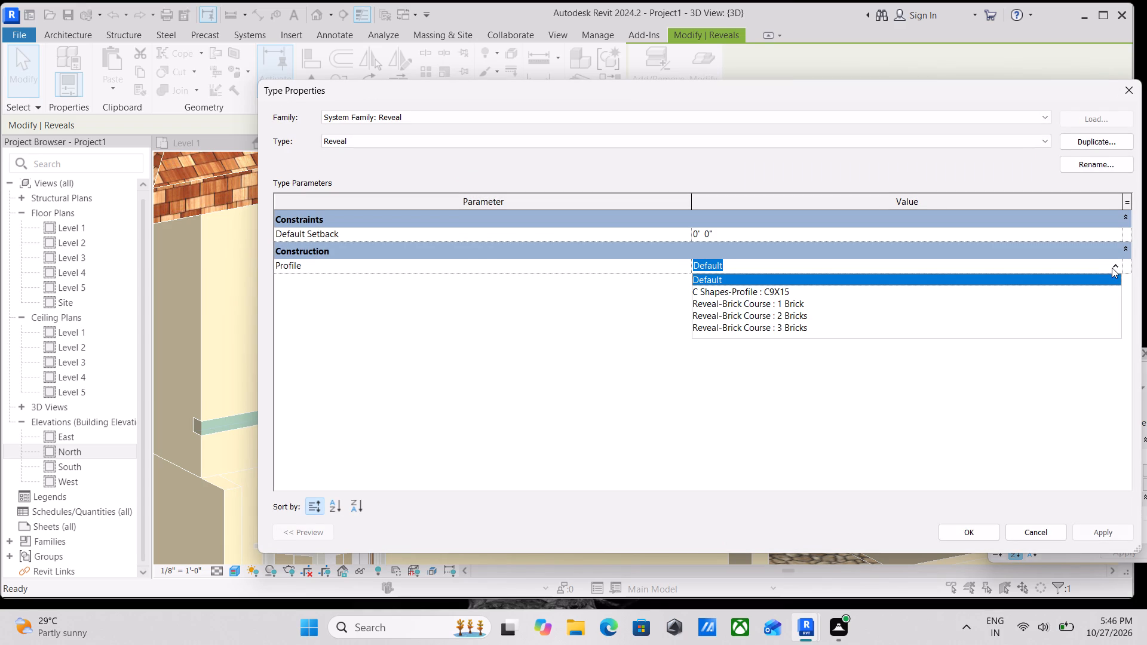
left_click(746, 292)
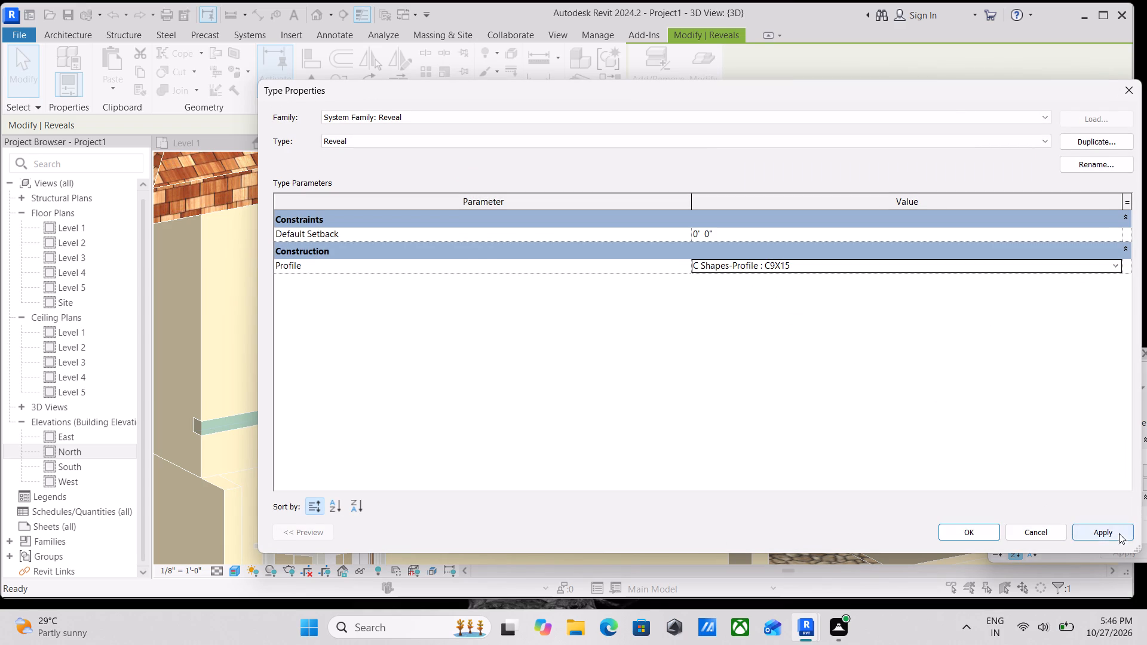
left_click(1112, 529)
left_click(969, 531)
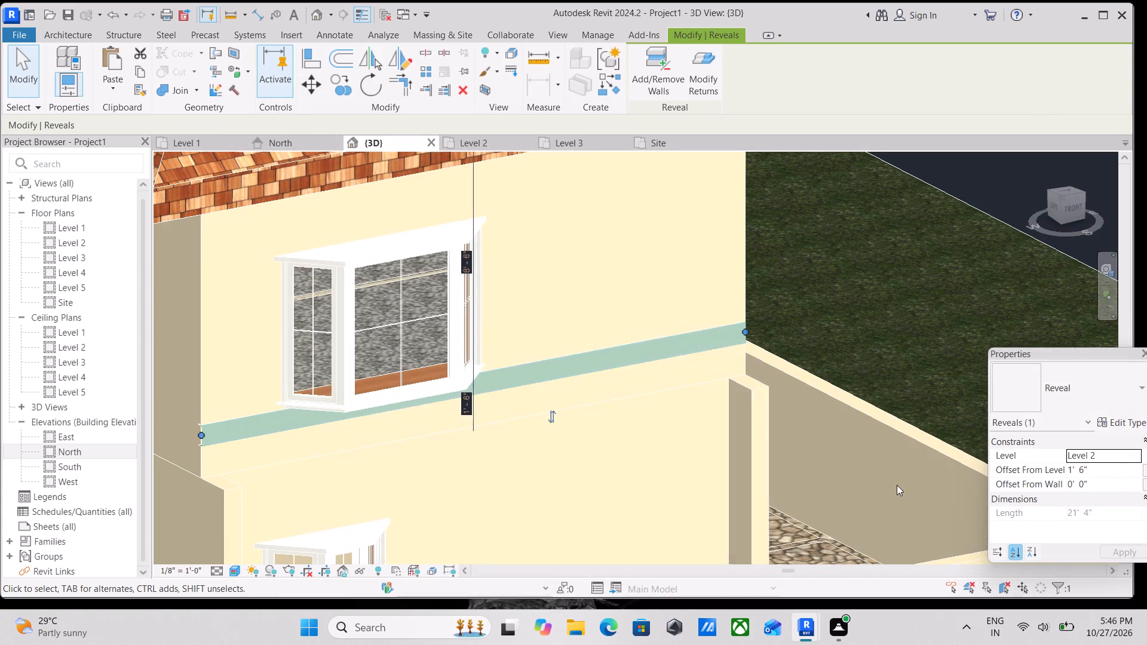
key("Escape")
key("Escape")
Examine the reveal's groove up close at the outer wall corner and along the bay window.
scroll(762, 340, "up", 2)
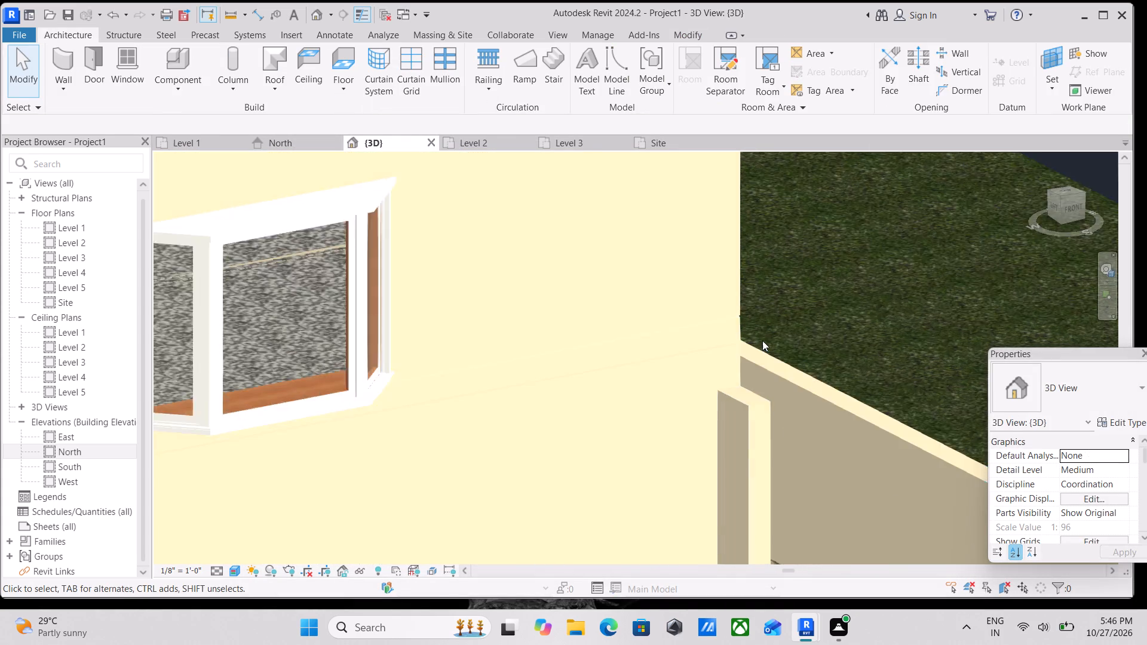
scroll(762, 340, "up", 13)
left_click(673, 288)
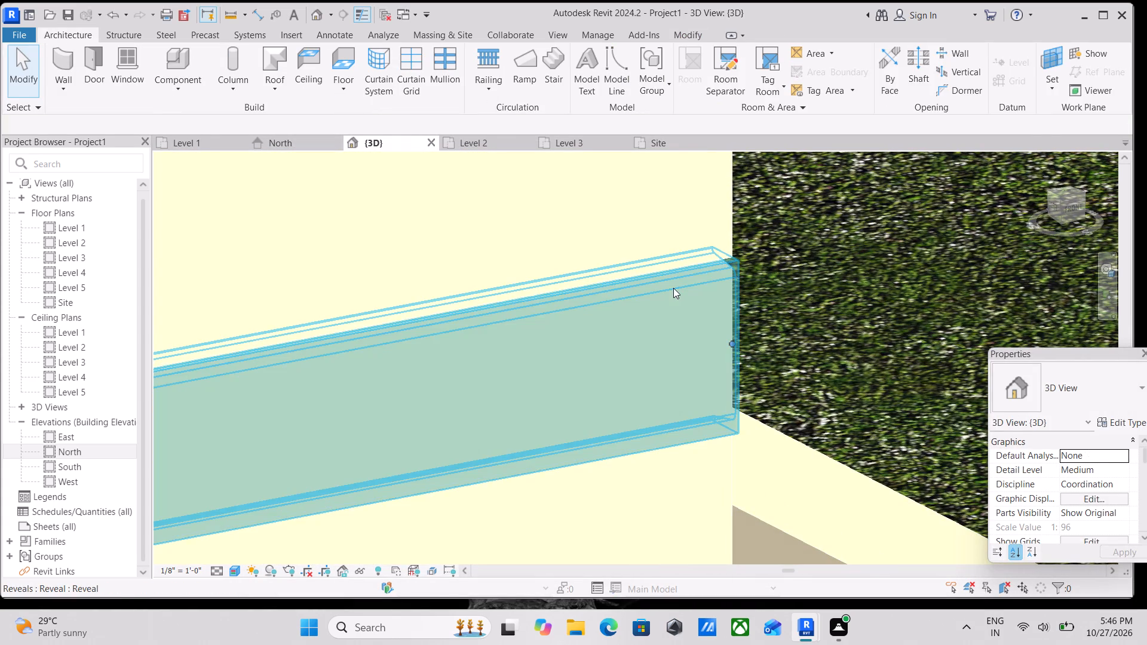
key("Escape")
scroll(673, 288, "down", 3)
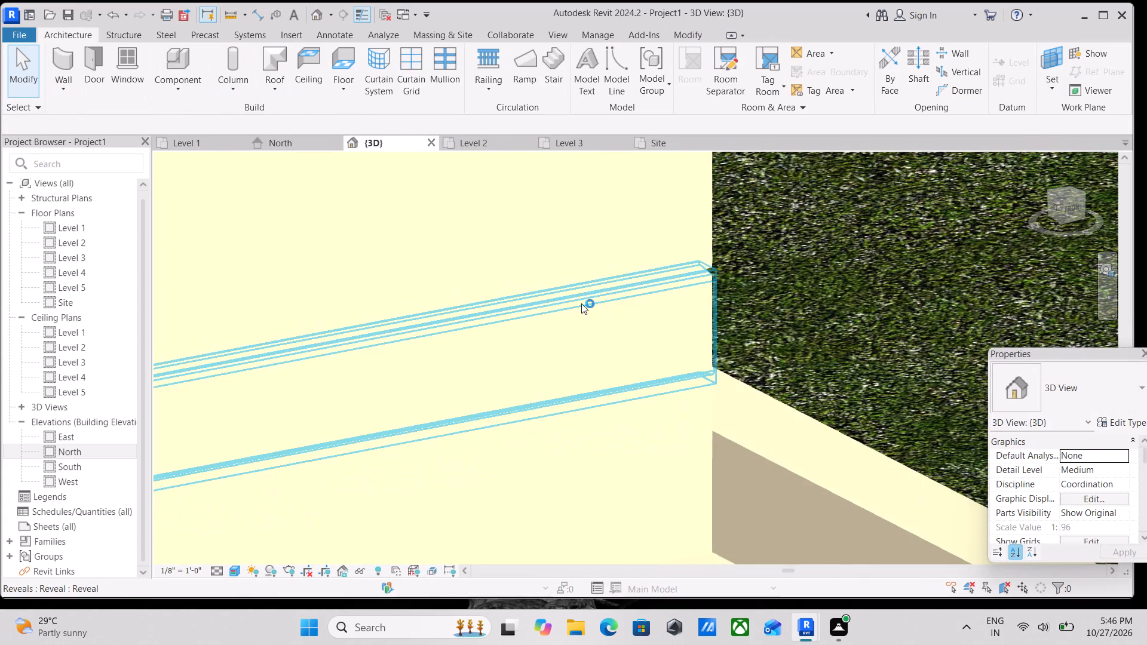
scroll(581, 303, "down", 7)
middle_click_drag(492, 334, 860, 281)
scroll(809, 303, "down", 2)
middle_click_drag(807, 303, 762, 321)
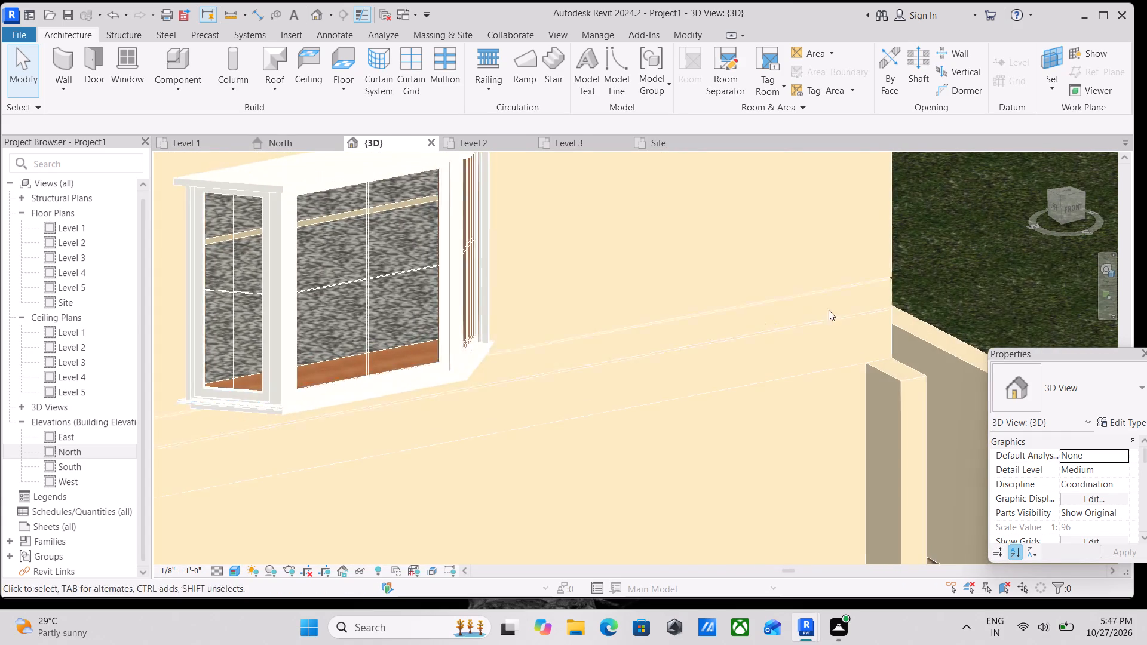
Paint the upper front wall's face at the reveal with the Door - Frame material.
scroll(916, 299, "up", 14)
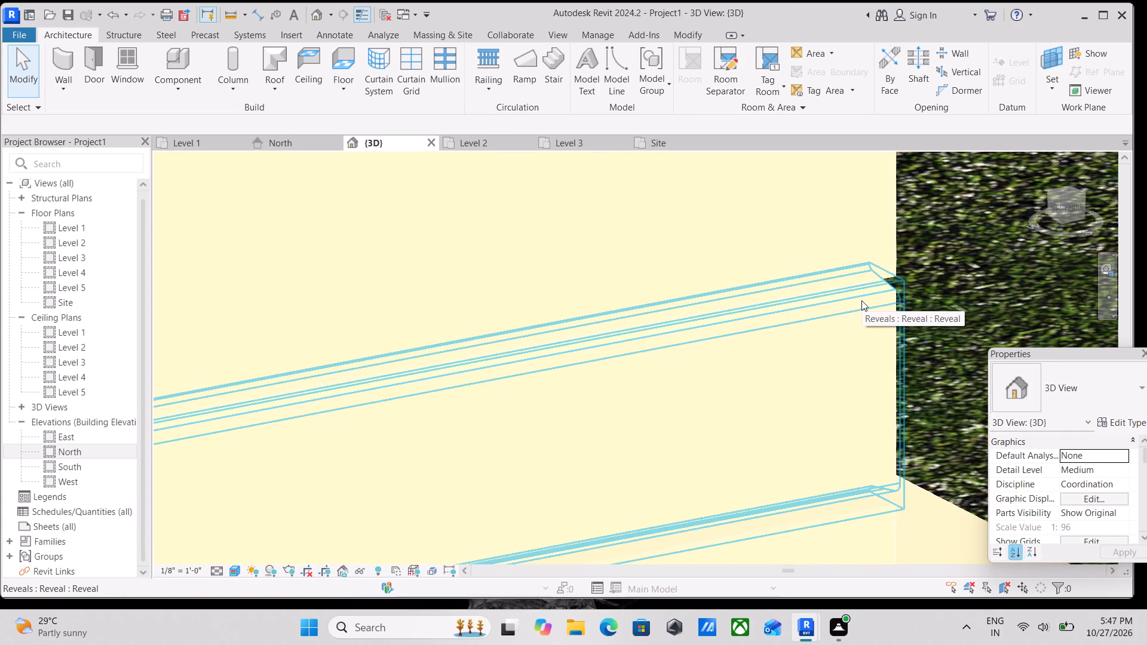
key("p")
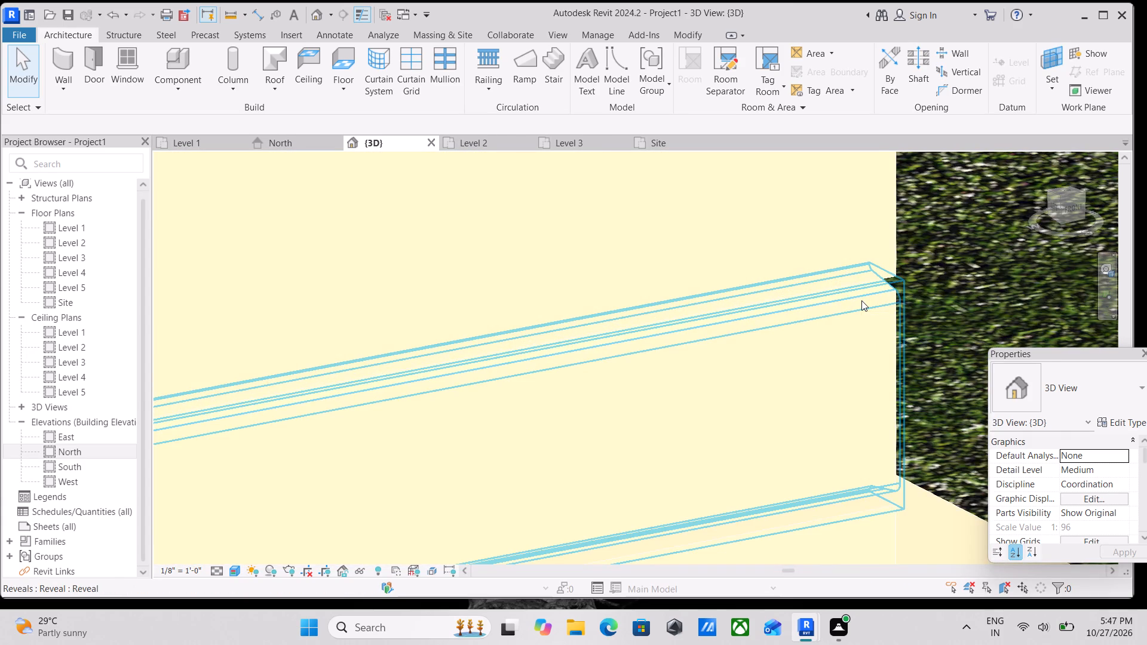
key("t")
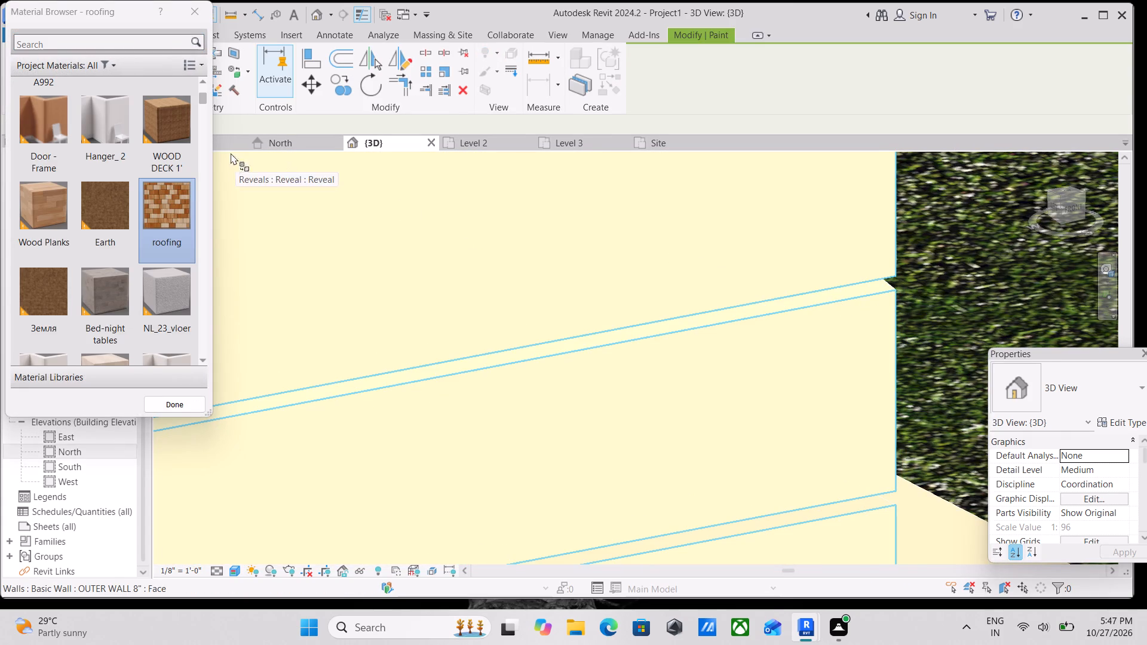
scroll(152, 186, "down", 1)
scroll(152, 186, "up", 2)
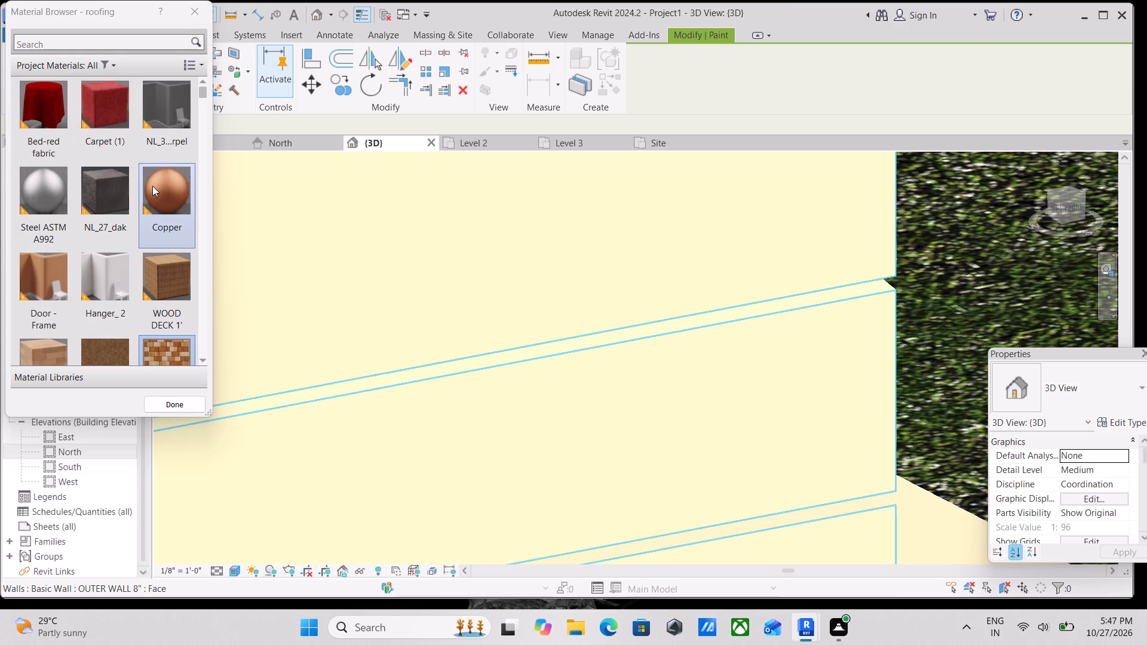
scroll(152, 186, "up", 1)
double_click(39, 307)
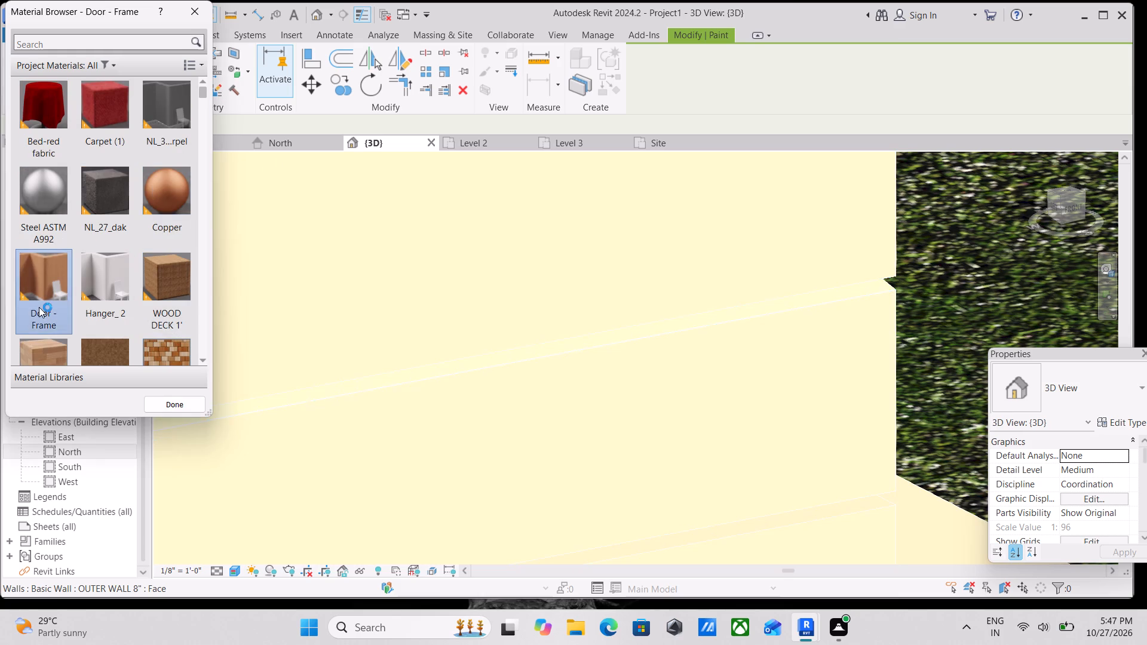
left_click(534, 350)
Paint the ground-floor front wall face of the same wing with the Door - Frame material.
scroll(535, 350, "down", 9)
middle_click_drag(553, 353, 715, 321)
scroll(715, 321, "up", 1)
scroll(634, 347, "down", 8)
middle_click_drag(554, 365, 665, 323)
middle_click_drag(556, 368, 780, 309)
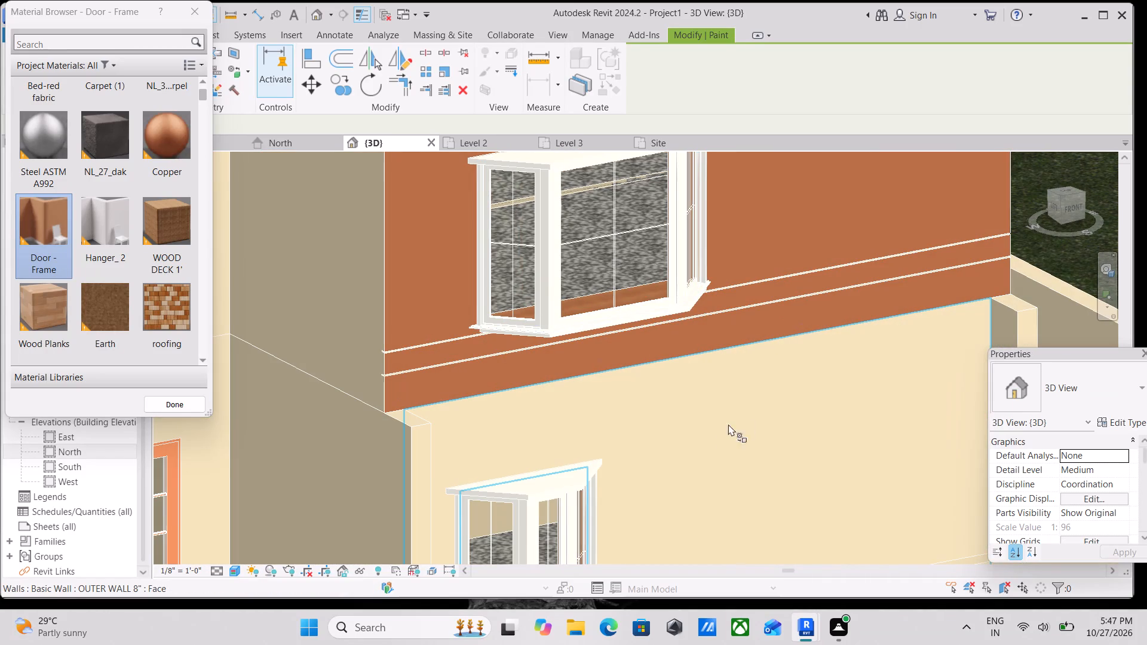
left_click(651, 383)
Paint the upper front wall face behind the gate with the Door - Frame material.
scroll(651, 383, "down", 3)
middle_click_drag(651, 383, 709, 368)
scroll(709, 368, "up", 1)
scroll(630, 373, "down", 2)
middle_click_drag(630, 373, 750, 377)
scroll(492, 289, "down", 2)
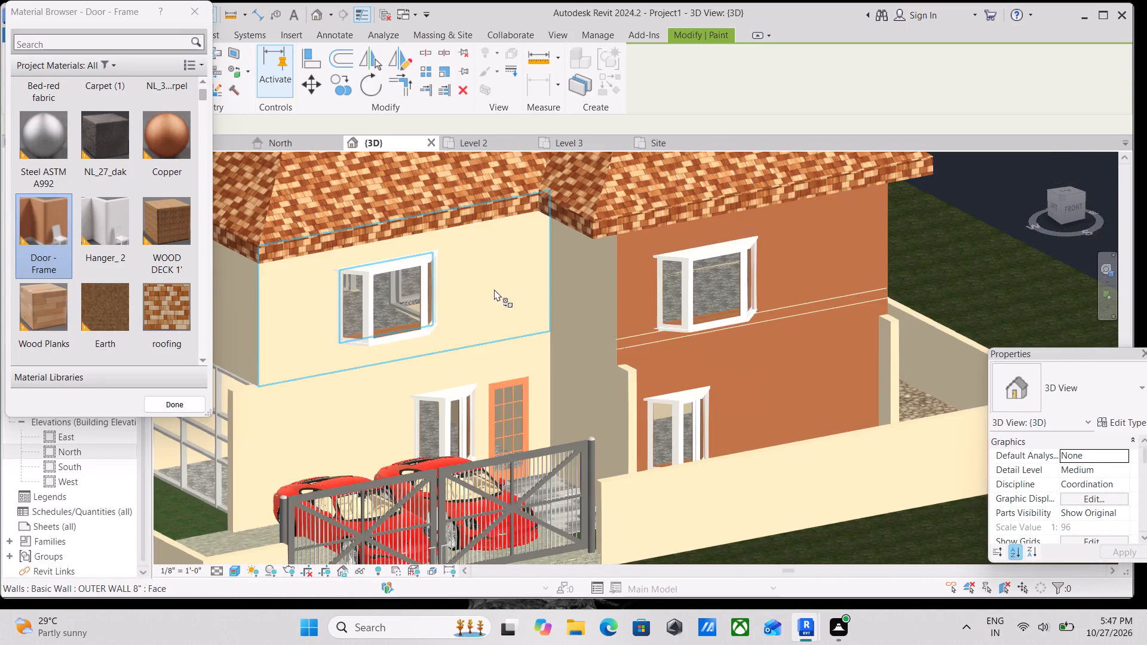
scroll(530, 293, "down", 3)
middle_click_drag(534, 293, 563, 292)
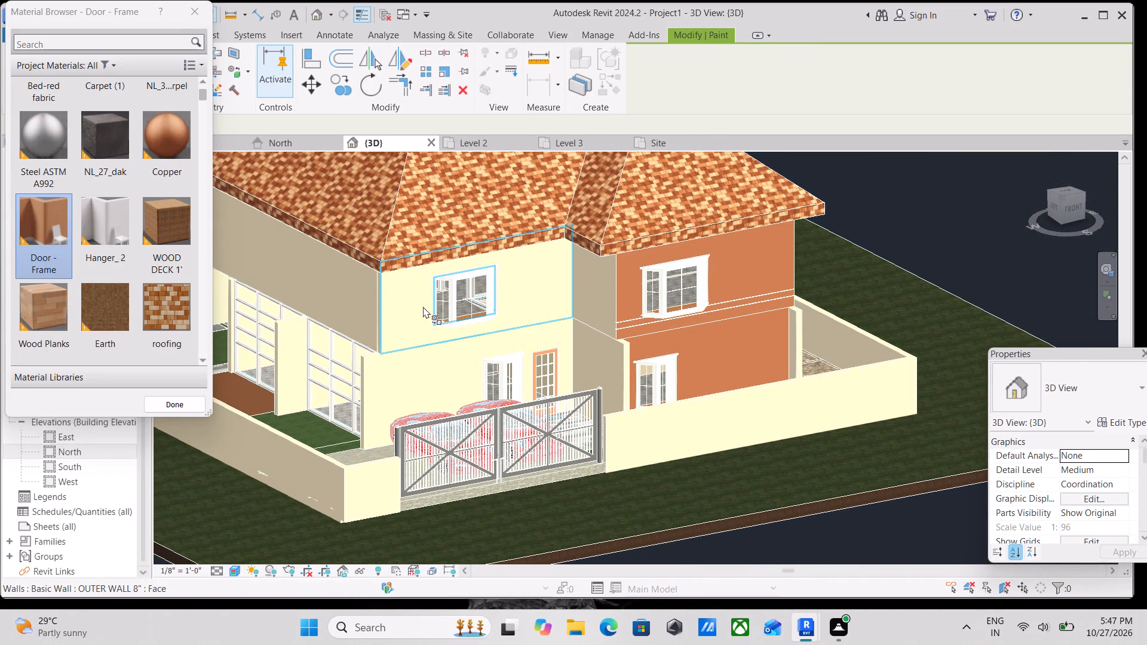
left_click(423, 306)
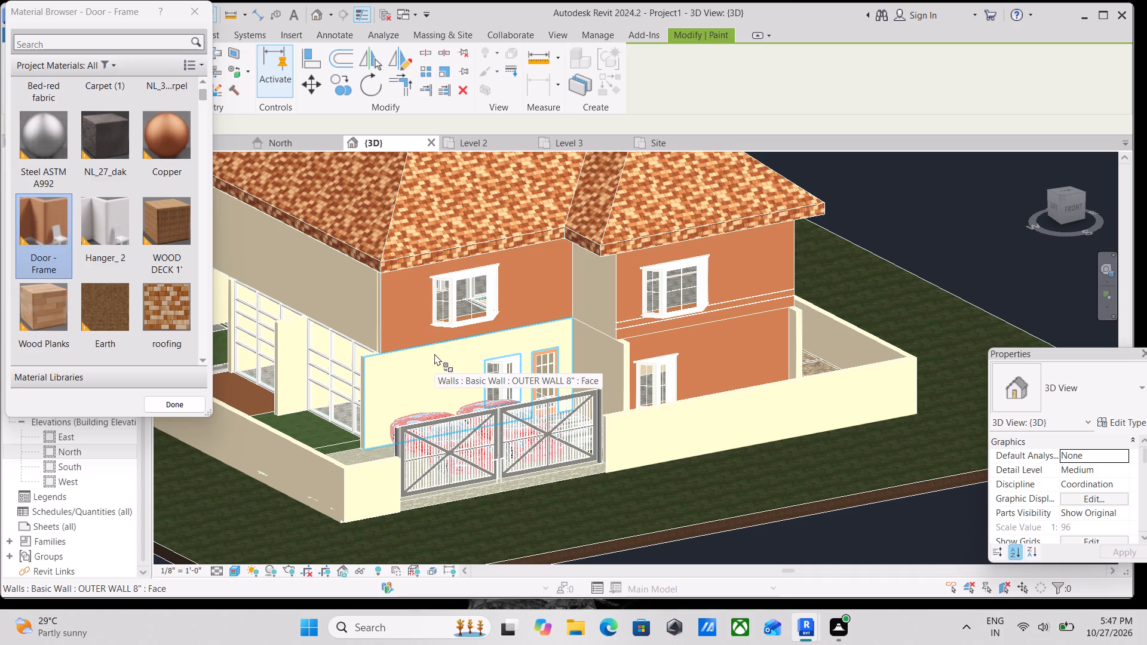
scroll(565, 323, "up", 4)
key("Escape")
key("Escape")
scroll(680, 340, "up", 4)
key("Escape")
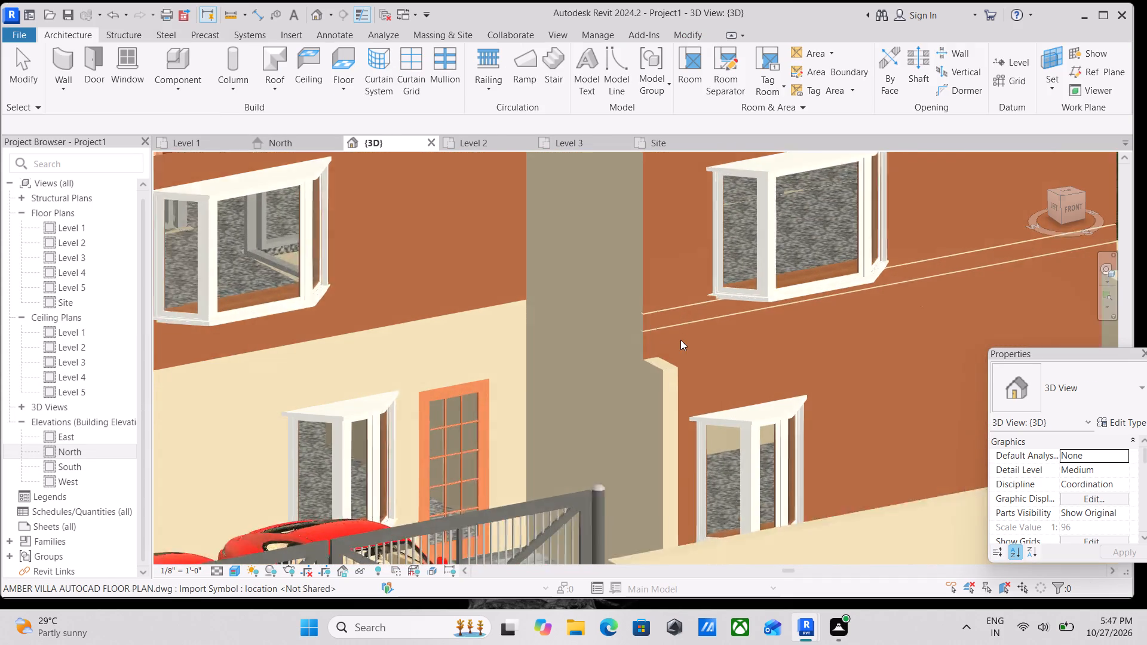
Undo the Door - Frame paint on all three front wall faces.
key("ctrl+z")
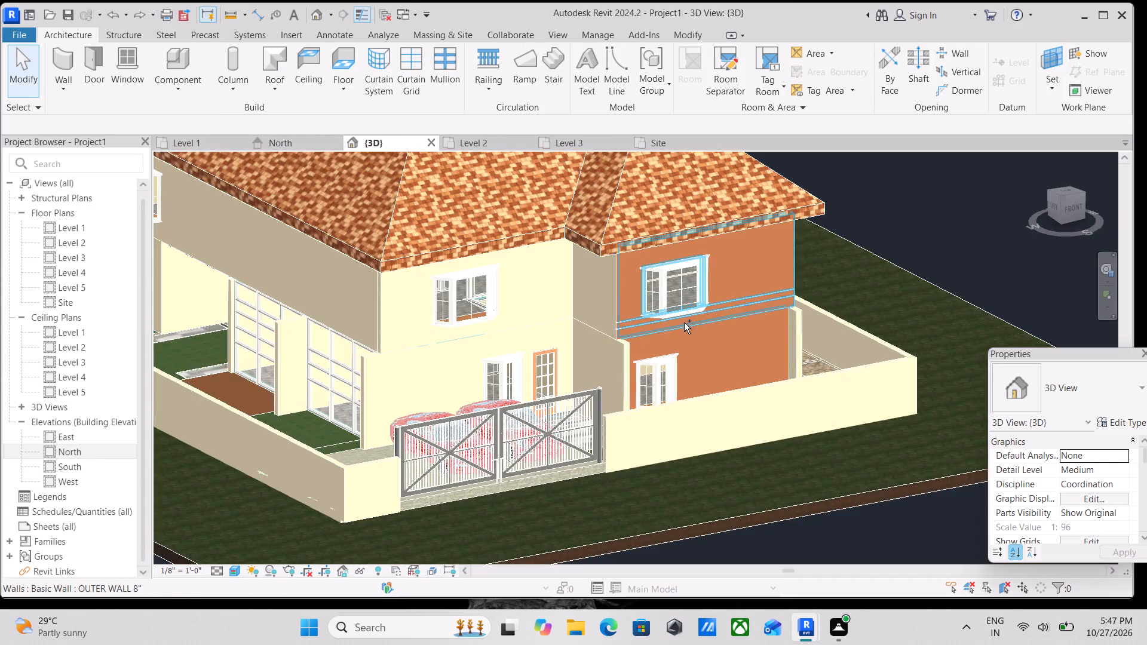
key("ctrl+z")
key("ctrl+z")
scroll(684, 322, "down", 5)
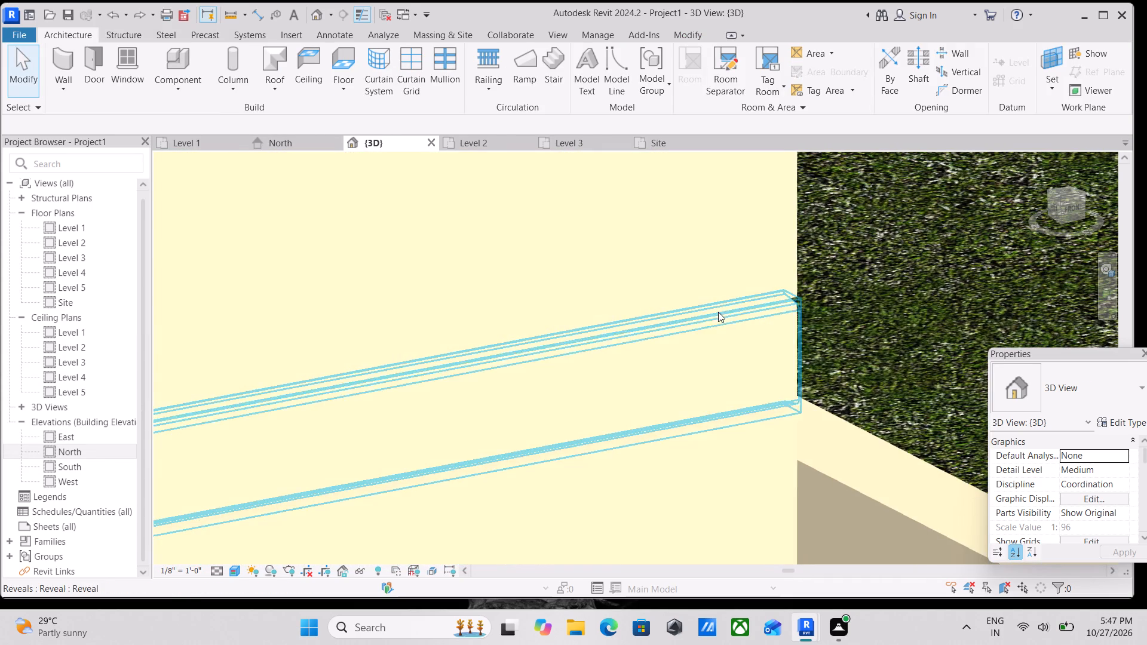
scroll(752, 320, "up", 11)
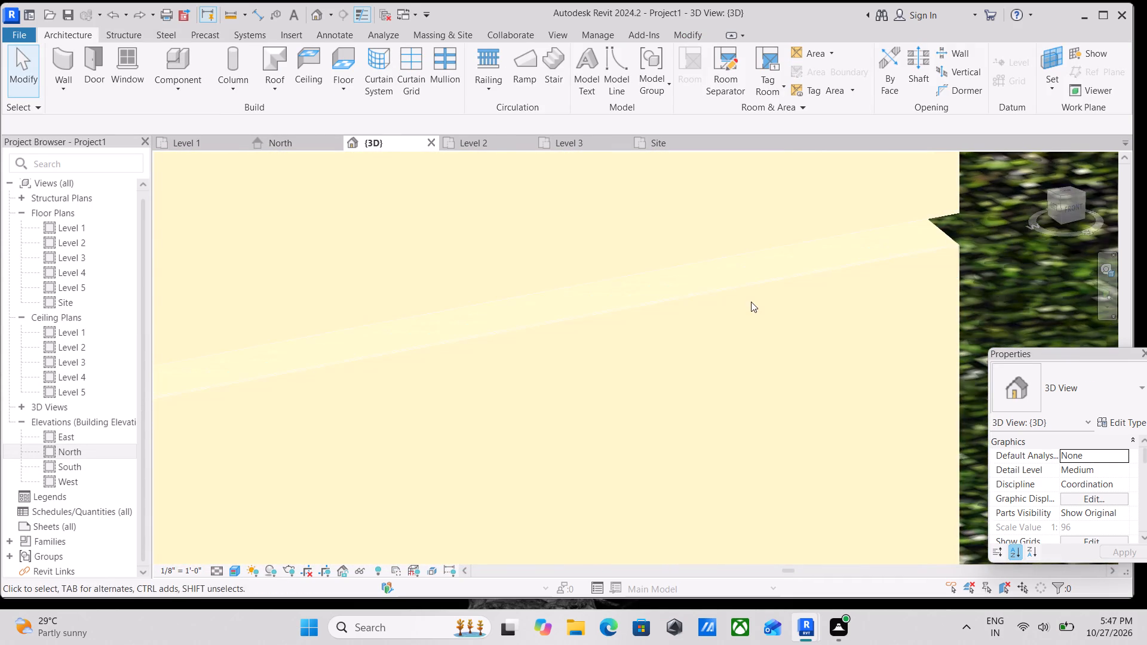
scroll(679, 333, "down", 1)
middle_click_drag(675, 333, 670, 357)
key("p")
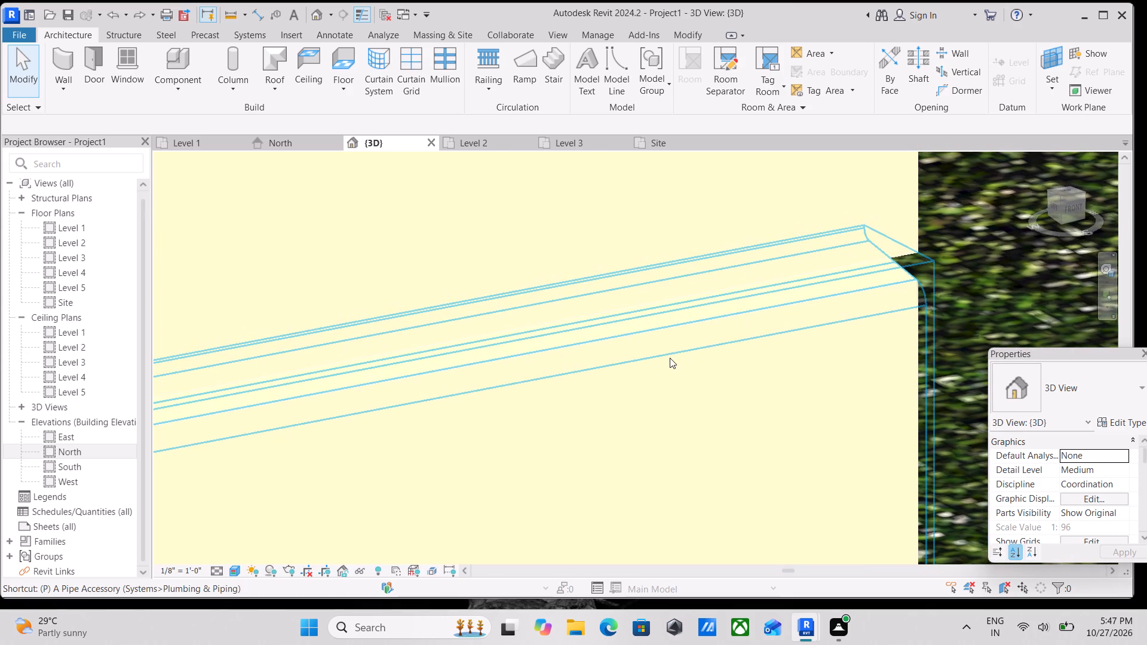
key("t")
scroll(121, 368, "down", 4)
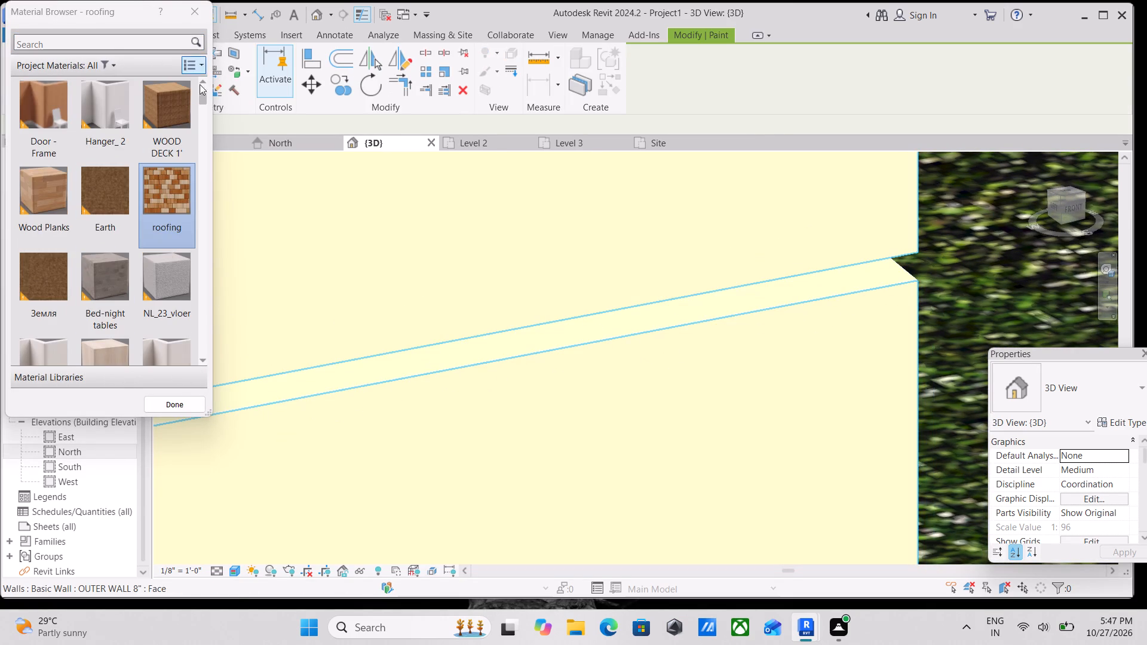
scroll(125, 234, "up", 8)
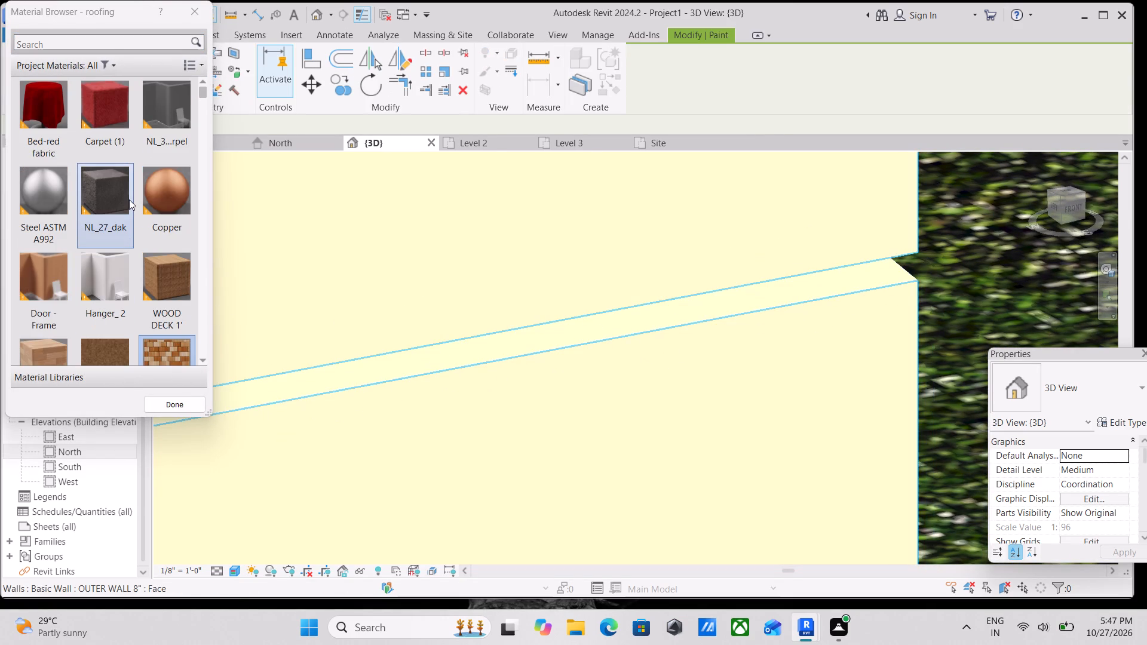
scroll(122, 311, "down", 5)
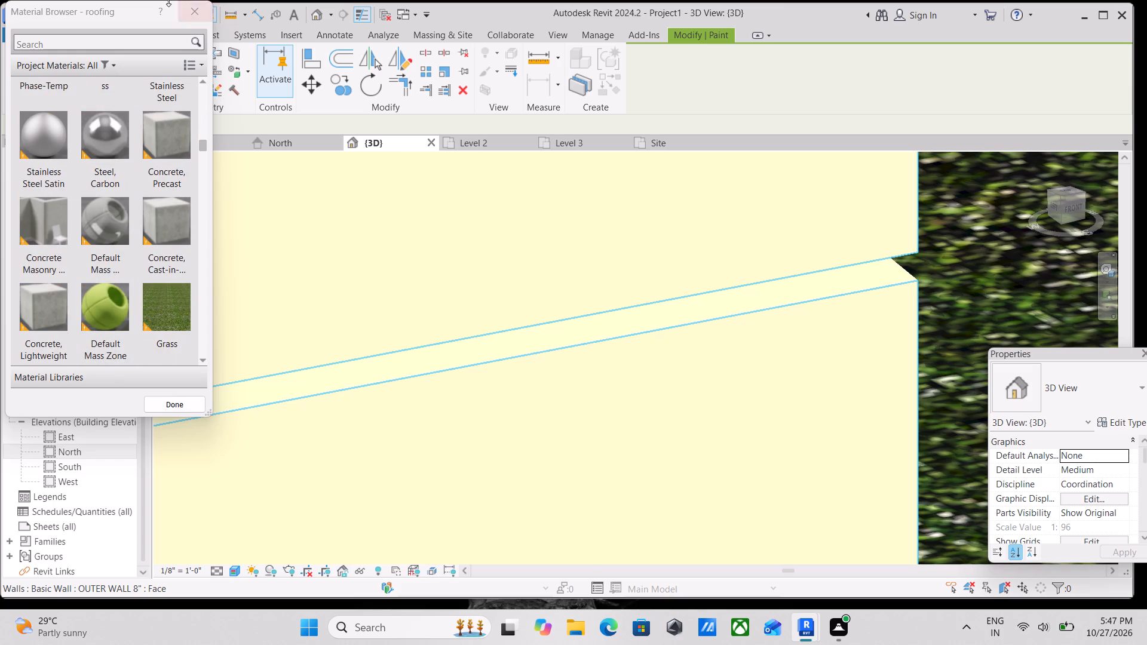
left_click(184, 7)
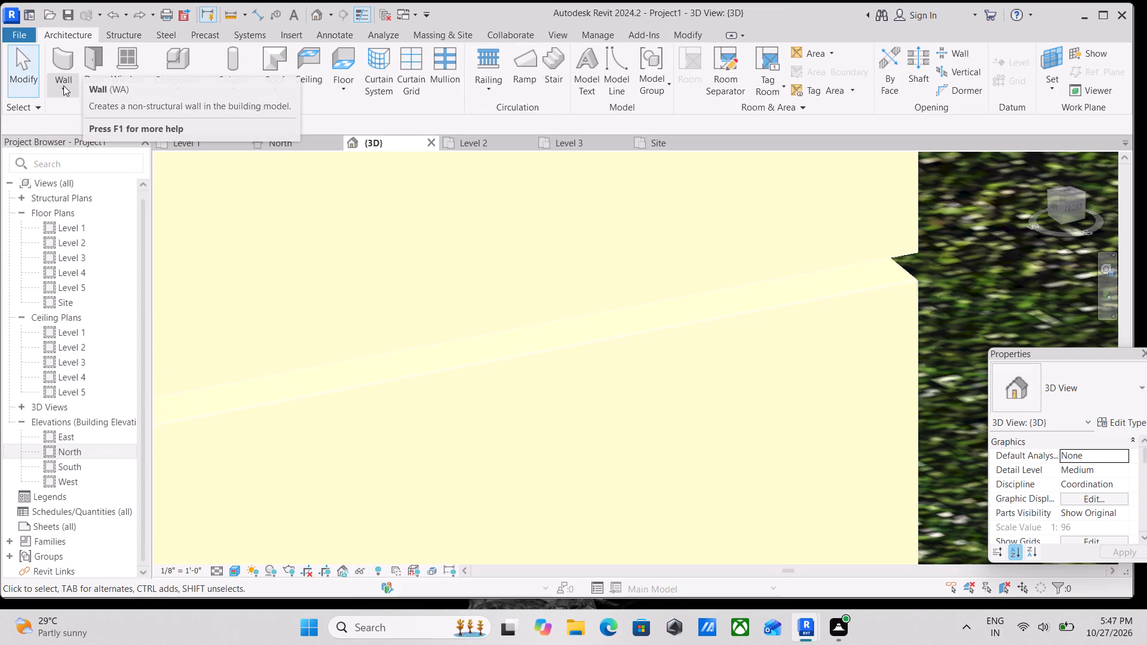
Paint the upper front wall face at the reveal with the Формообразующий элемент-перекрытие по умолчанию material from the Разное category.
type("pt")
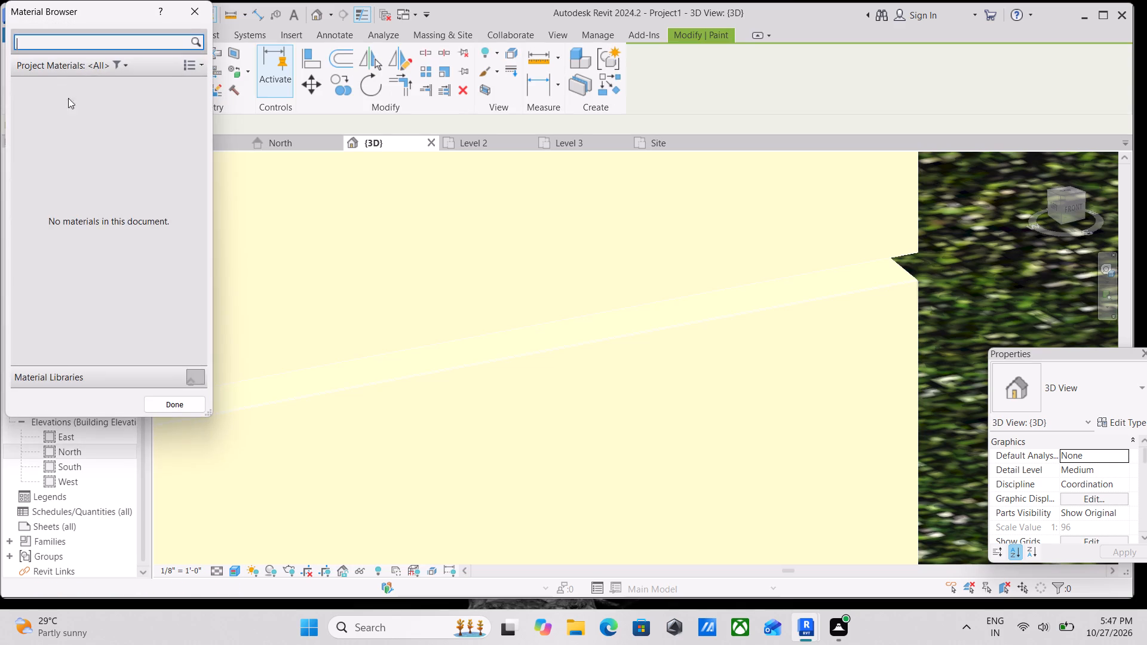
scroll(130, 424, "down", 4)
scroll(85, 246, "up", 5)
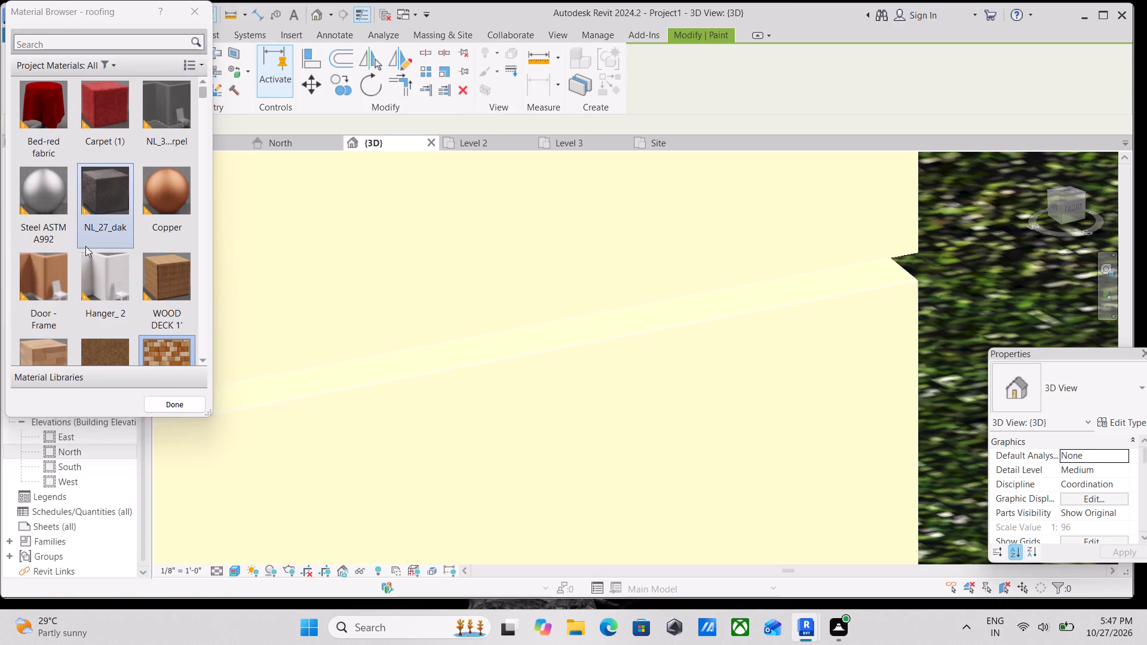
scroll(85, 246, "up", 1)
left_click(197, 66)
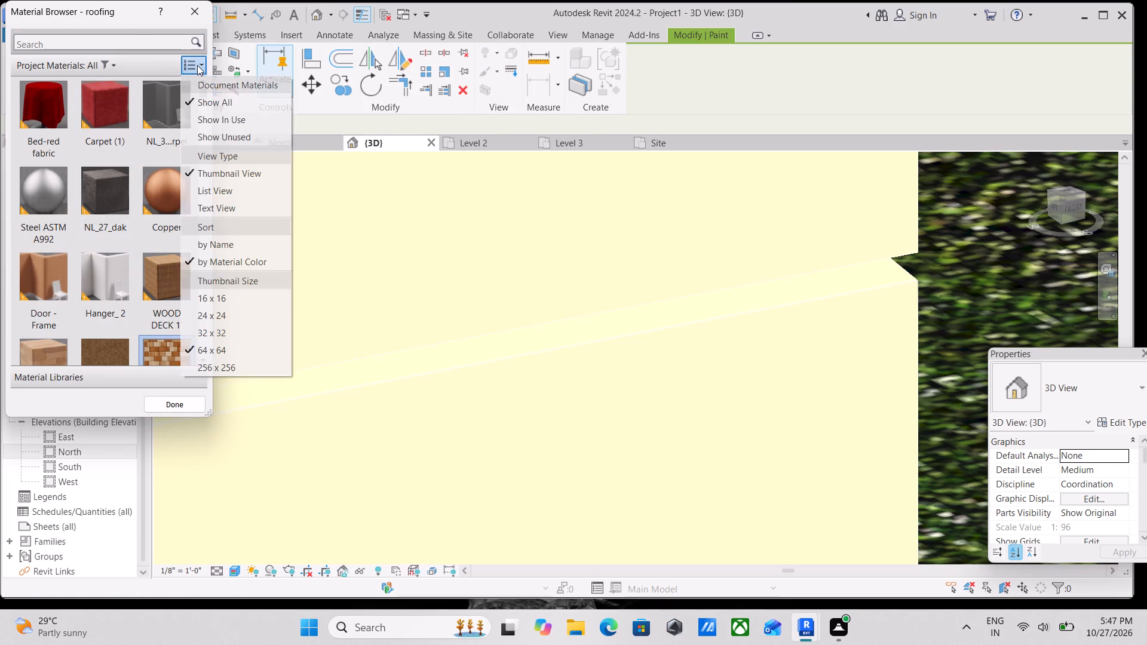
left_click(104, 64)
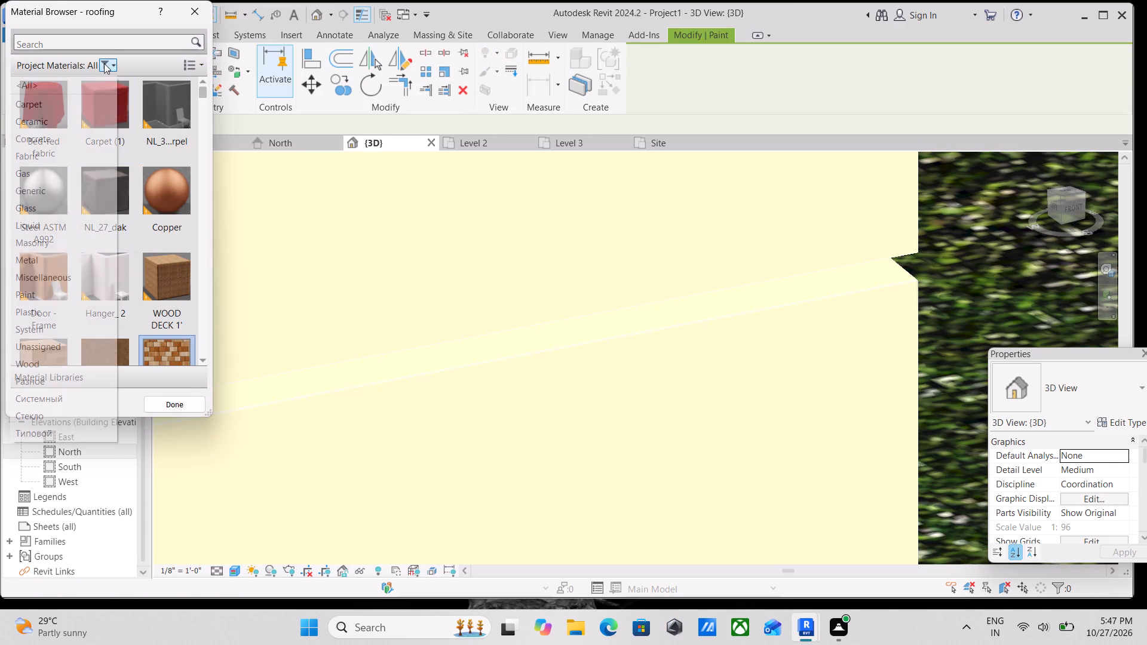
scroll(28, 262, "down", 2)
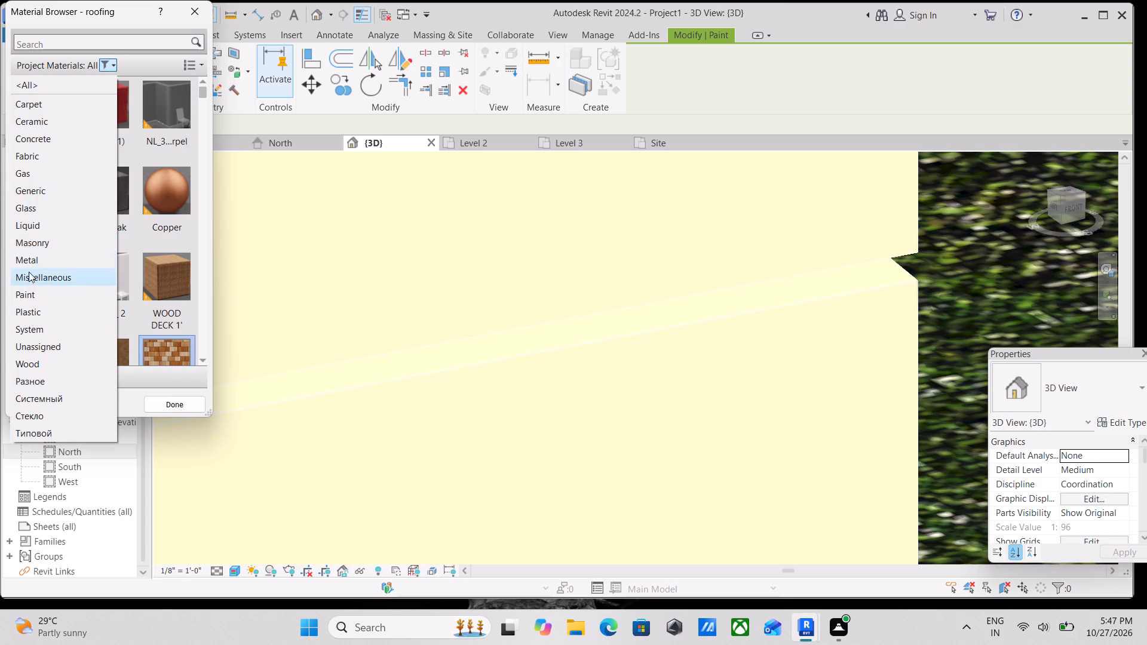
left_click(41, 378)
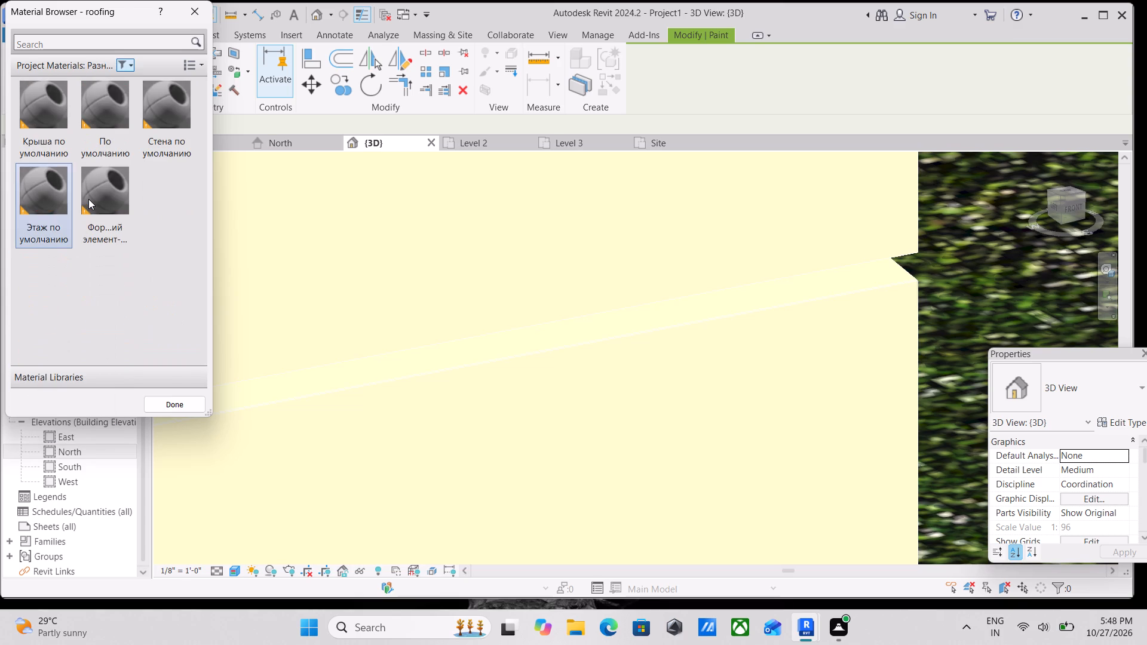
left_click(88, 199)
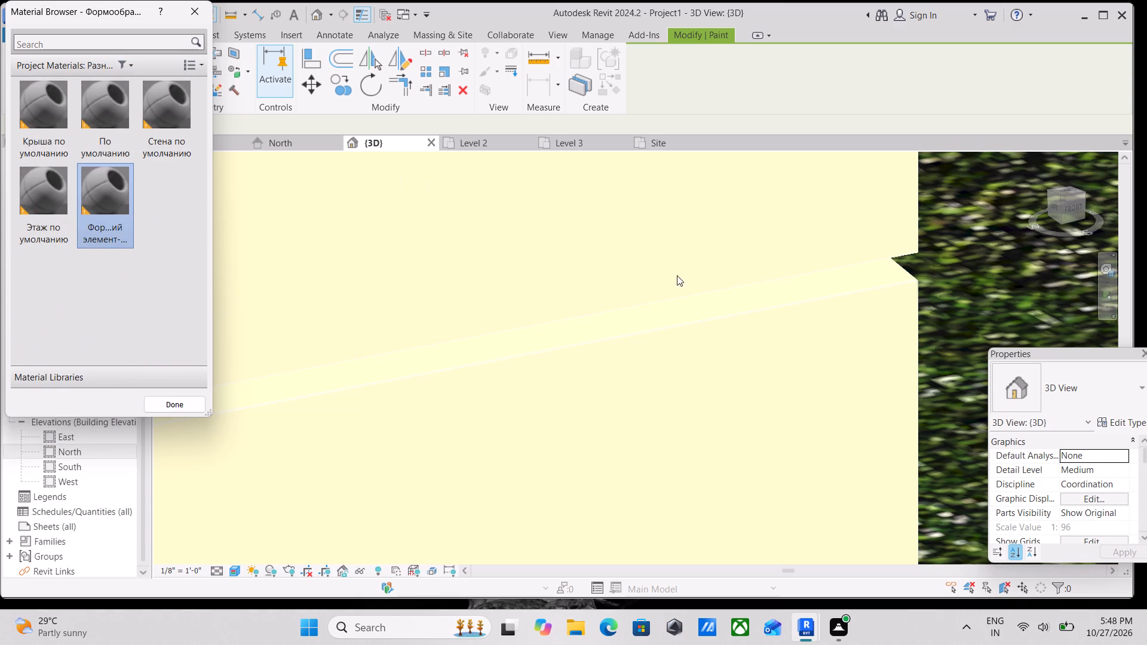
left_click(757, 297)
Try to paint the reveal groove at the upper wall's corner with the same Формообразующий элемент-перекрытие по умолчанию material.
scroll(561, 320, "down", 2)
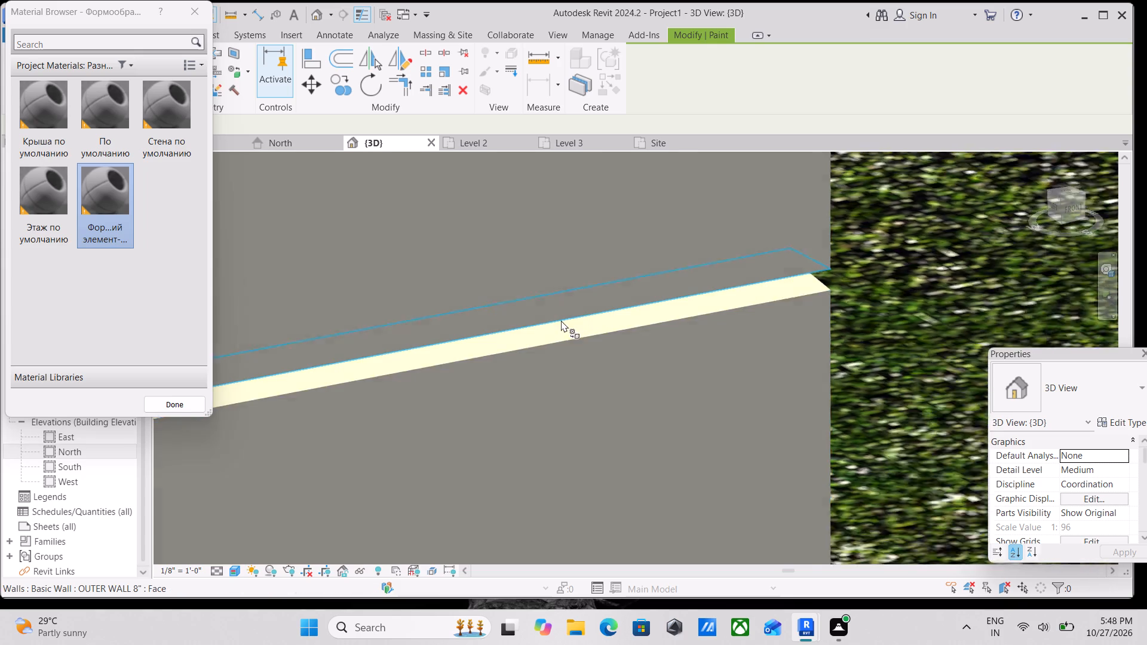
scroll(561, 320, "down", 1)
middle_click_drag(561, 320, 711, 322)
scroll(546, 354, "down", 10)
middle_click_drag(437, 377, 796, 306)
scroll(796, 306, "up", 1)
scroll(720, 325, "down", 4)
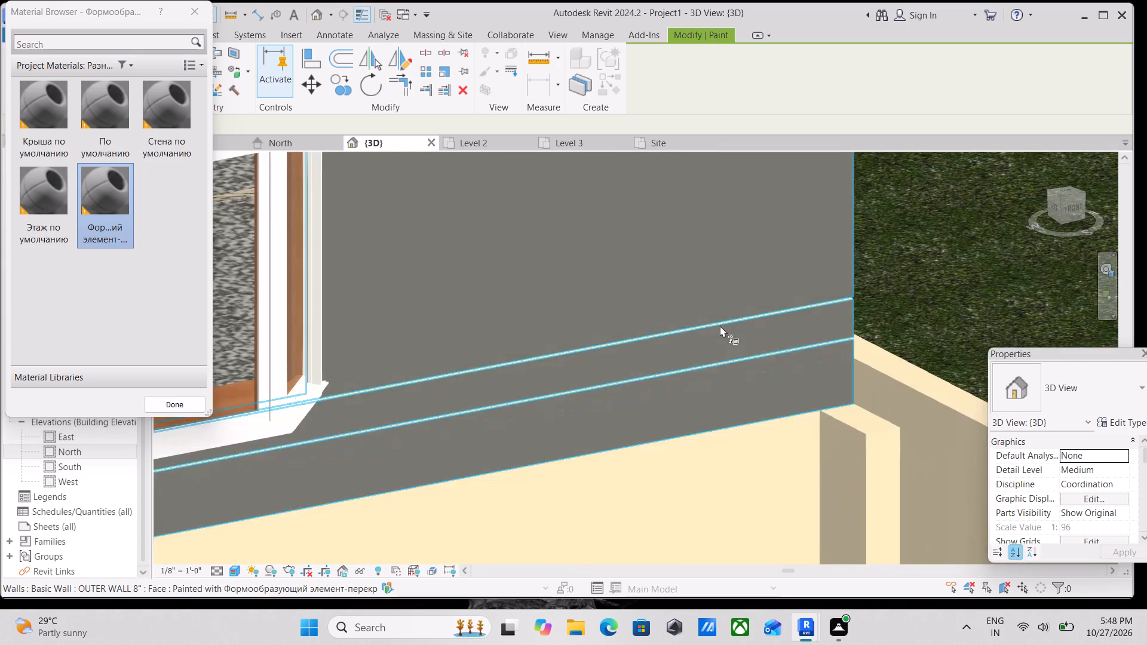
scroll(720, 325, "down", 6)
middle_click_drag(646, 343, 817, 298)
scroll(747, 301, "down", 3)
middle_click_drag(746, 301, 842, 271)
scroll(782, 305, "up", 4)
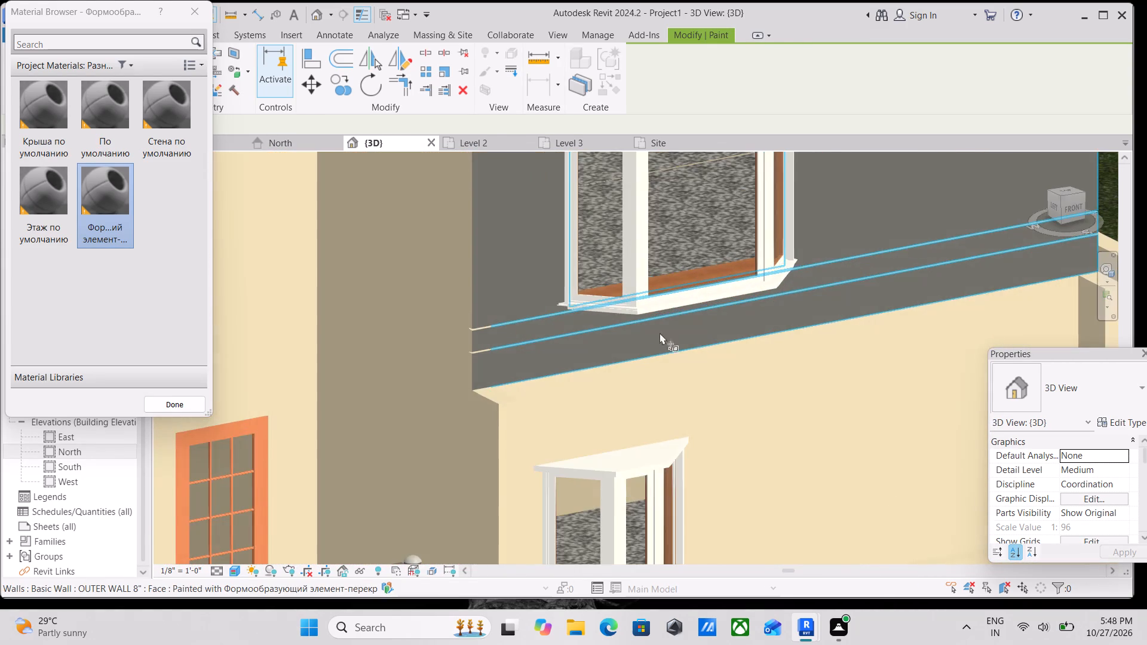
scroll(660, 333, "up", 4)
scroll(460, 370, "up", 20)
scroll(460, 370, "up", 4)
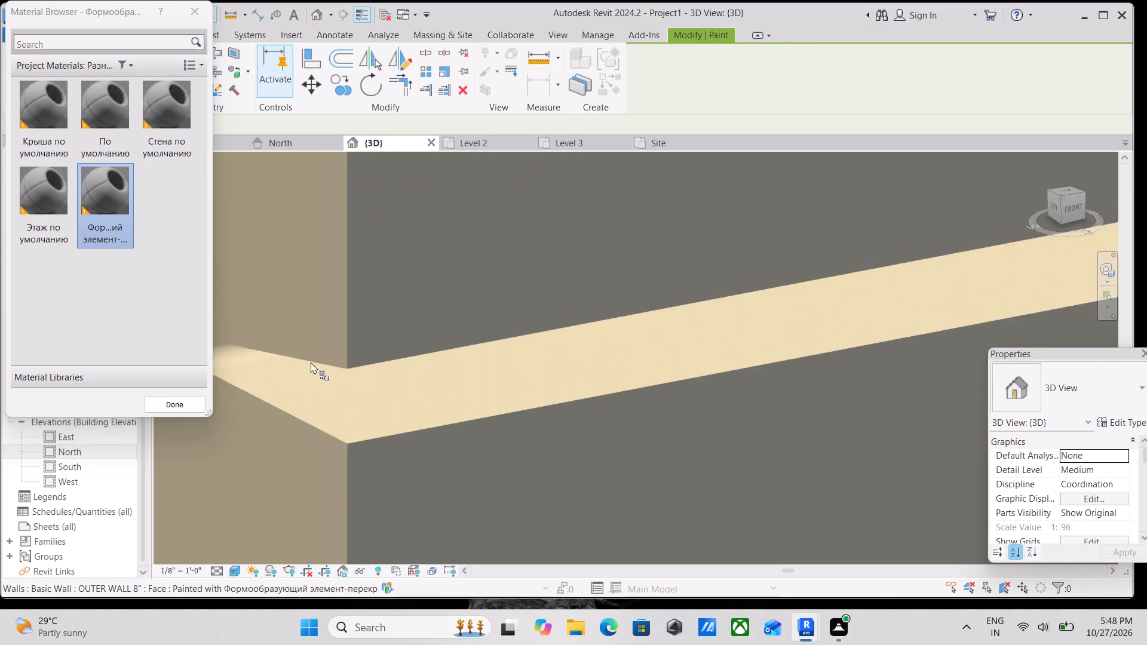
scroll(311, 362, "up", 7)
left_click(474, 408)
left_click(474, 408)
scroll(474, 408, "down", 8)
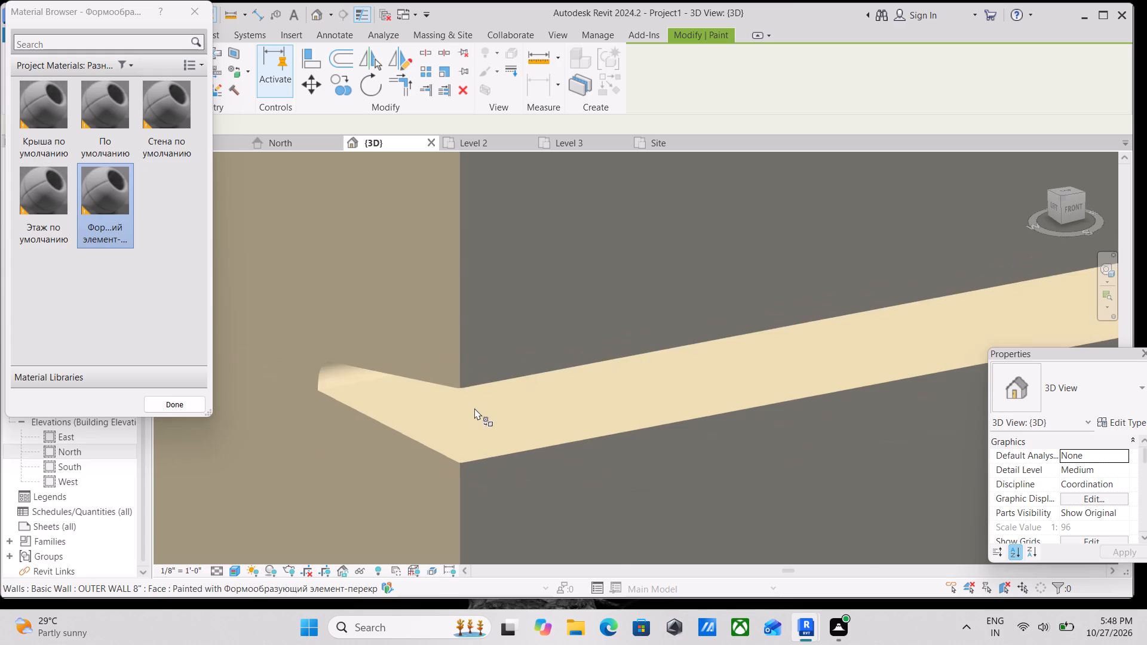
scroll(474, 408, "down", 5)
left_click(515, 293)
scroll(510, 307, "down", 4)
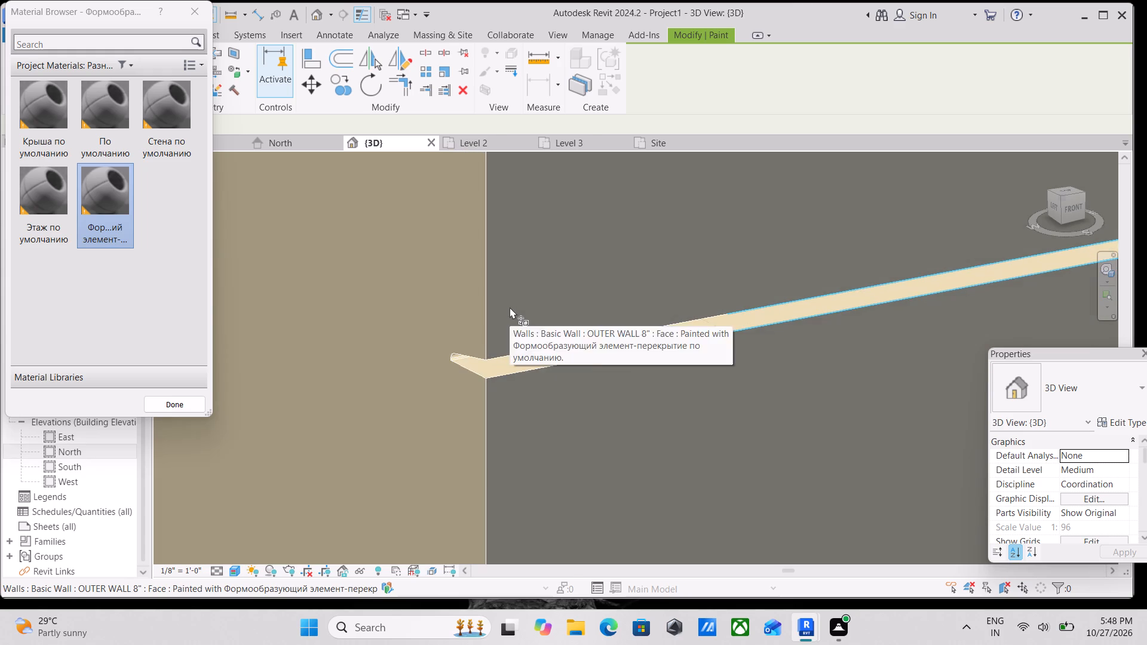
Paint the upper front wall face and its adjoining side wall face with the Этаж по умолчанию material.
double_click(50, 189)
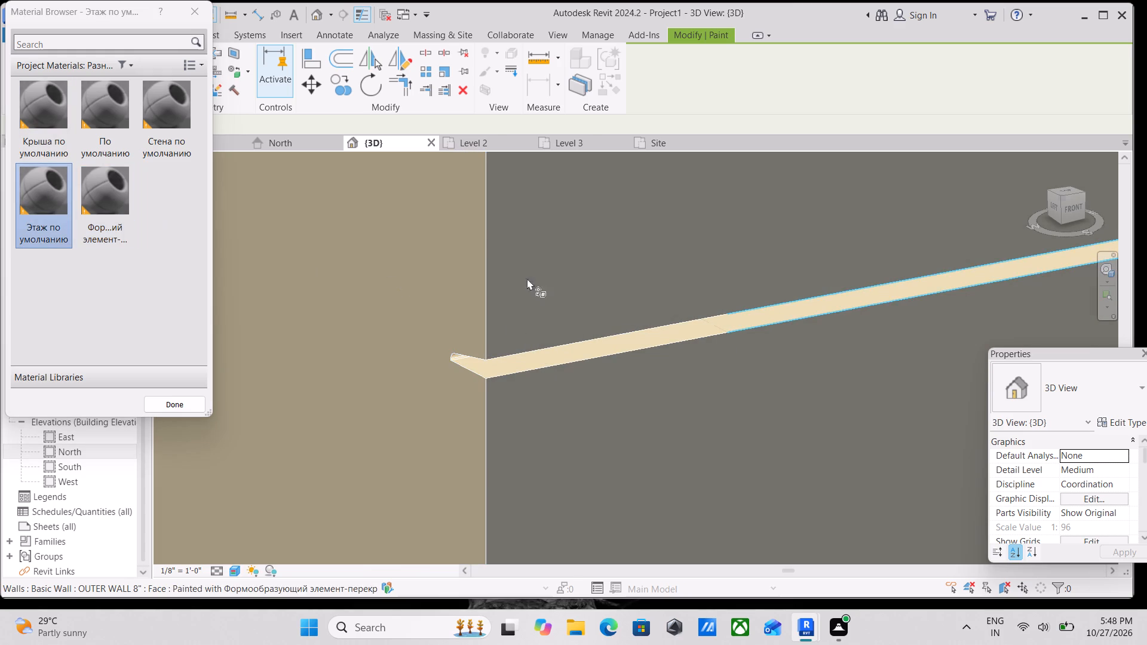
left_click(560, 277)
left_click(479, 277)
scroll(512, 273, "down", 7)
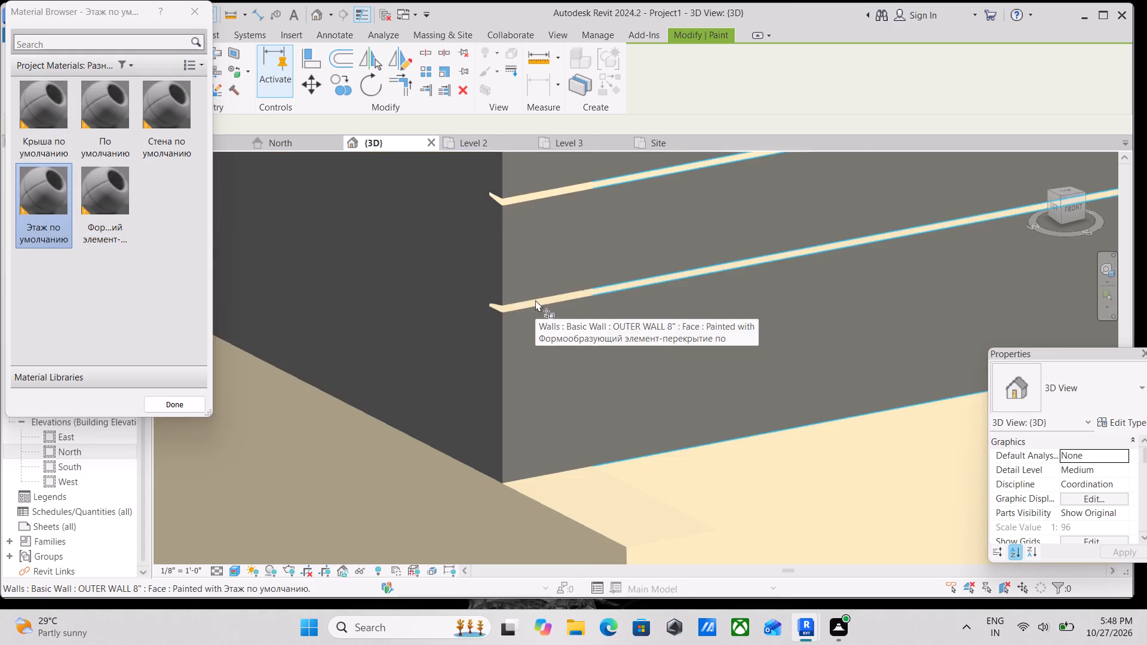
scroll(535, 300, "down", 6)
key("Escape")
key("Escape")
scroll(544, 304, "down", 6)
middle_click_drag(544, 305, 600, 440)
scroll(600, 440, "down", 6)
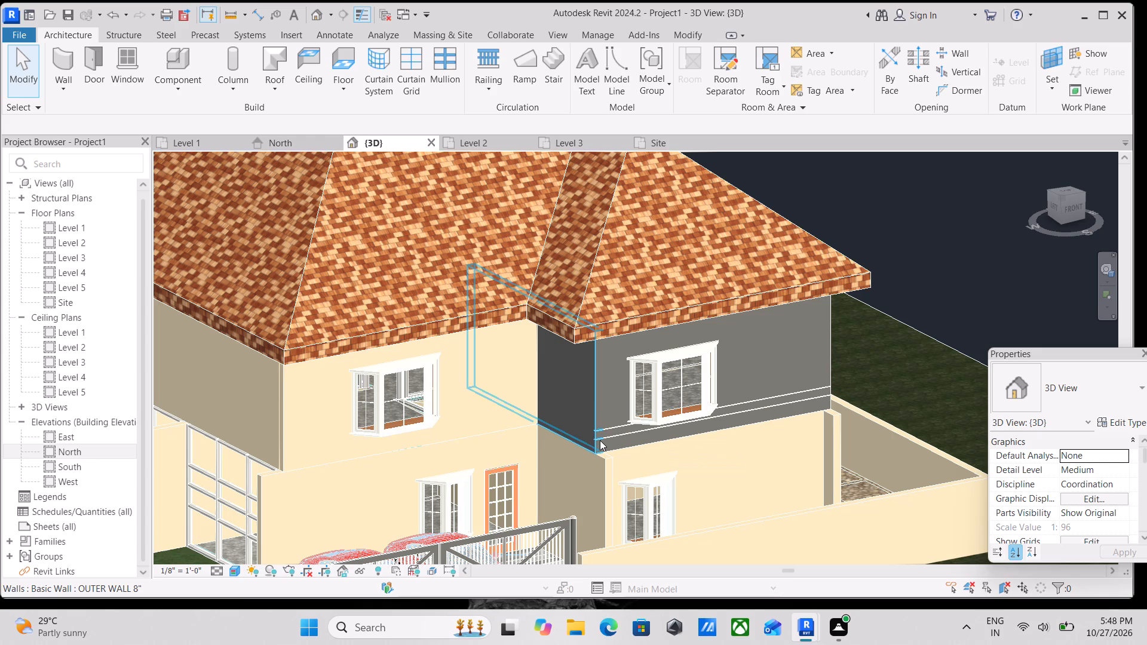
key("Escape")
key("Escape")
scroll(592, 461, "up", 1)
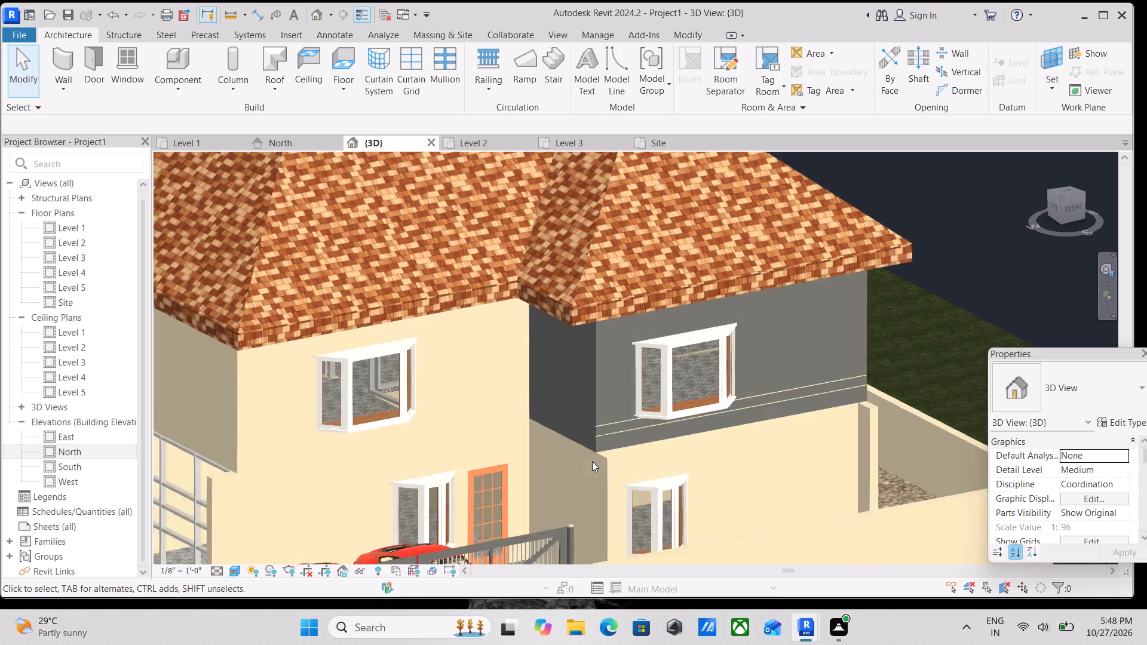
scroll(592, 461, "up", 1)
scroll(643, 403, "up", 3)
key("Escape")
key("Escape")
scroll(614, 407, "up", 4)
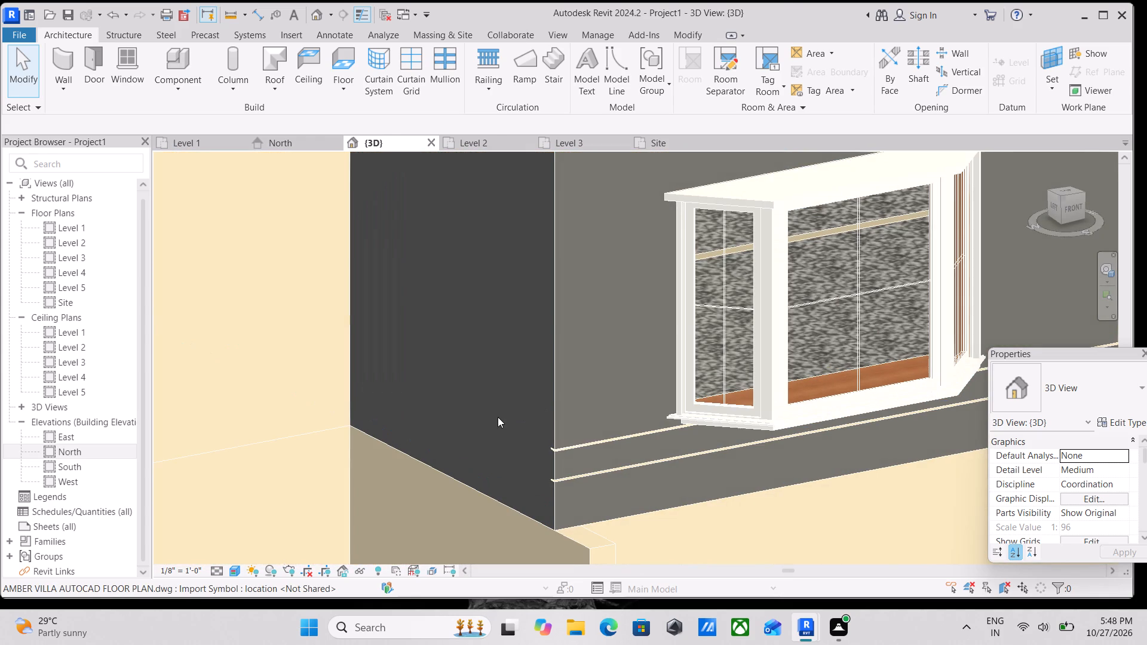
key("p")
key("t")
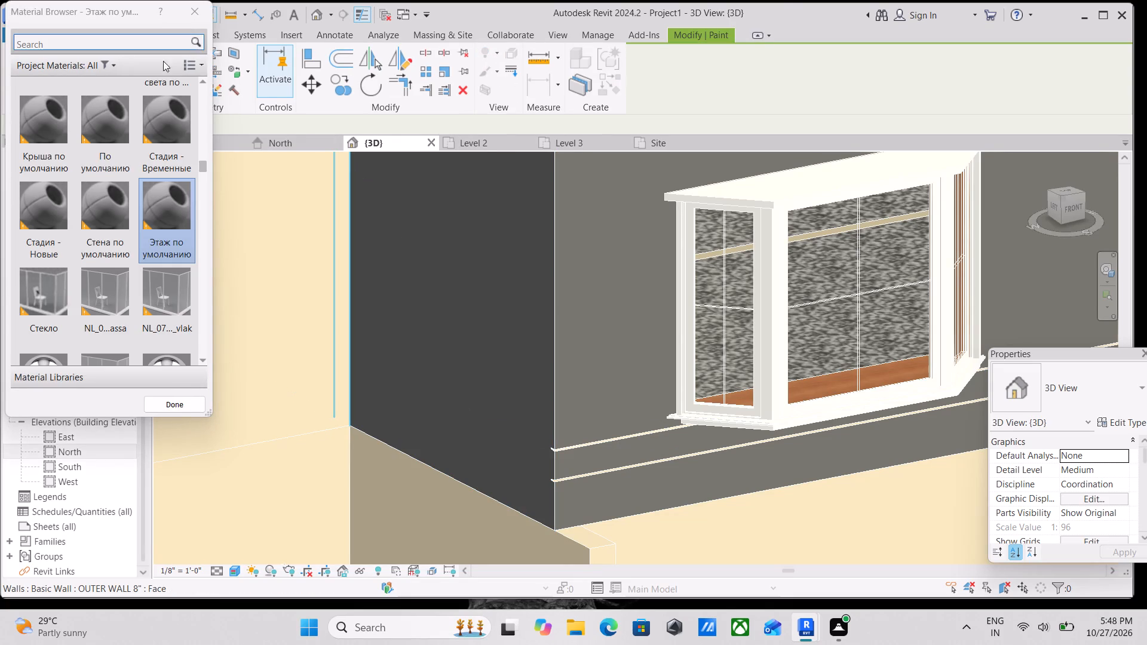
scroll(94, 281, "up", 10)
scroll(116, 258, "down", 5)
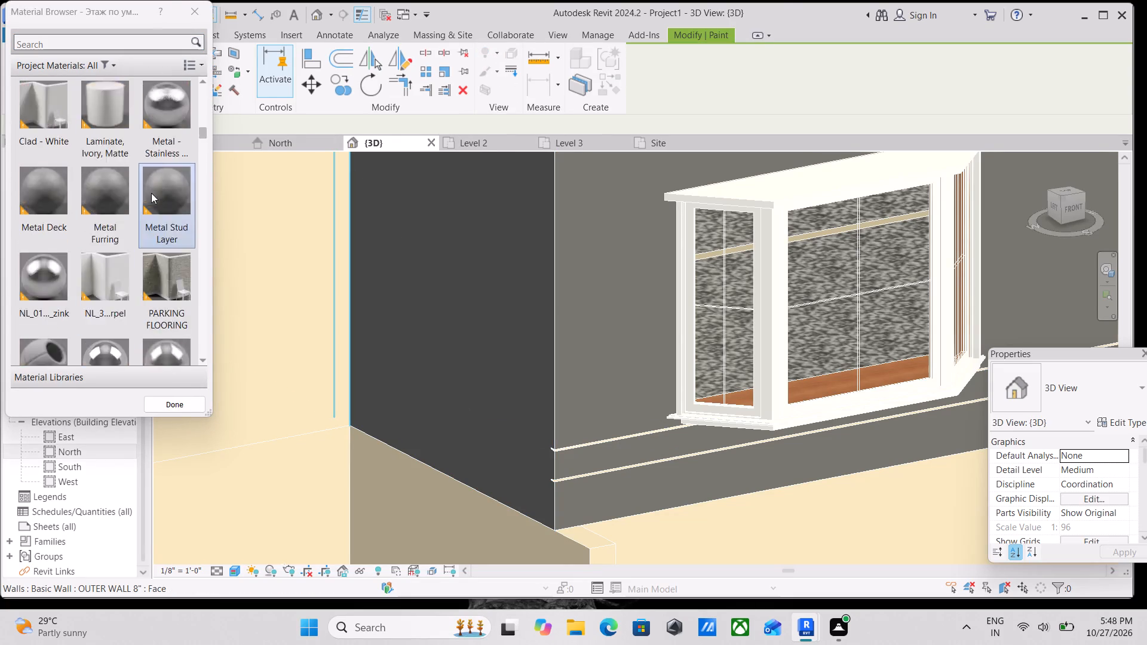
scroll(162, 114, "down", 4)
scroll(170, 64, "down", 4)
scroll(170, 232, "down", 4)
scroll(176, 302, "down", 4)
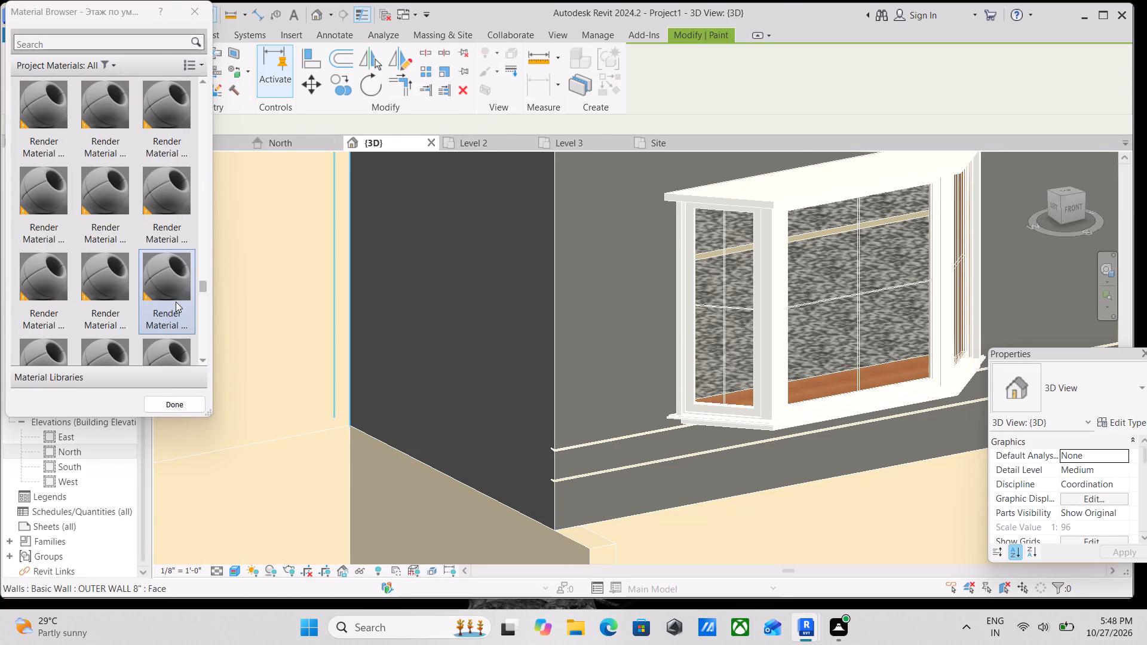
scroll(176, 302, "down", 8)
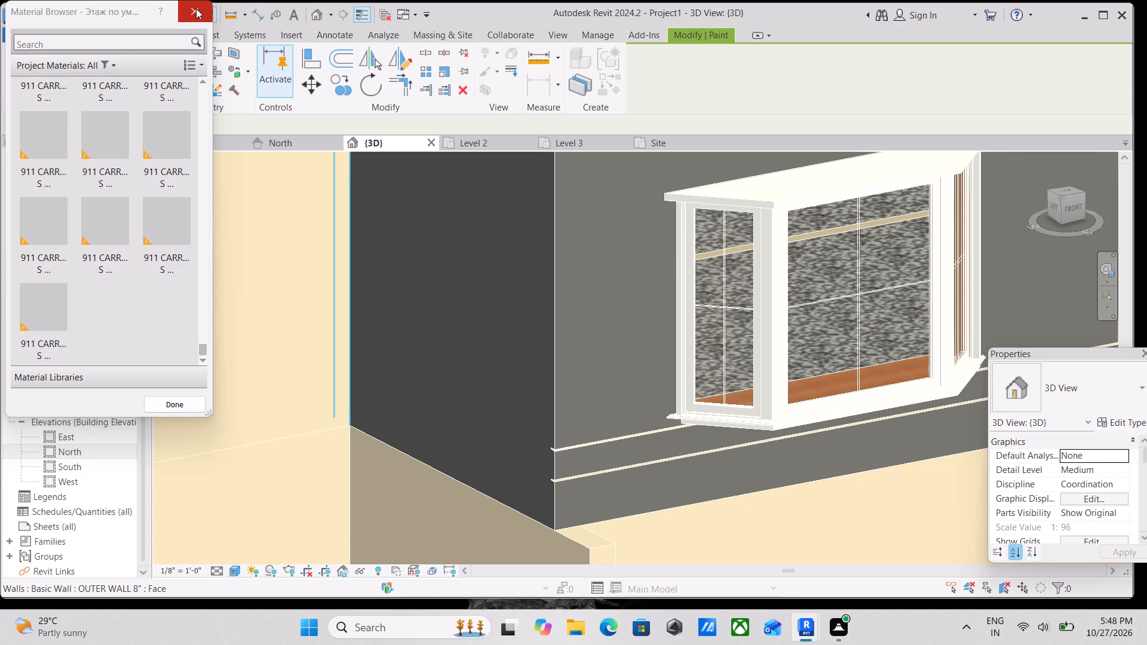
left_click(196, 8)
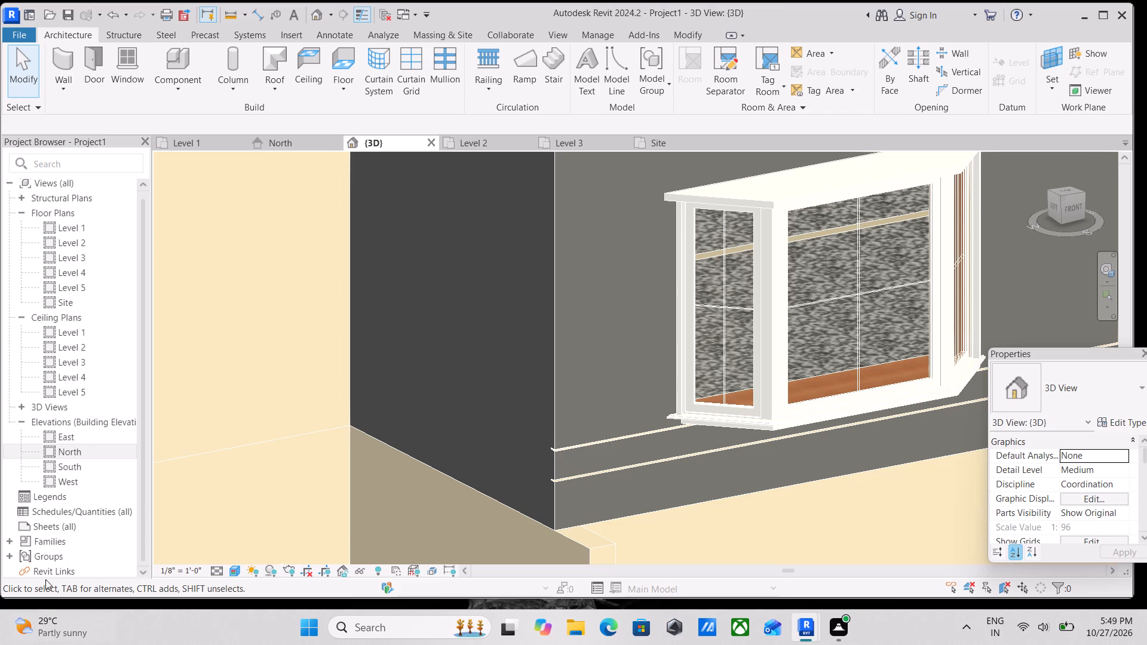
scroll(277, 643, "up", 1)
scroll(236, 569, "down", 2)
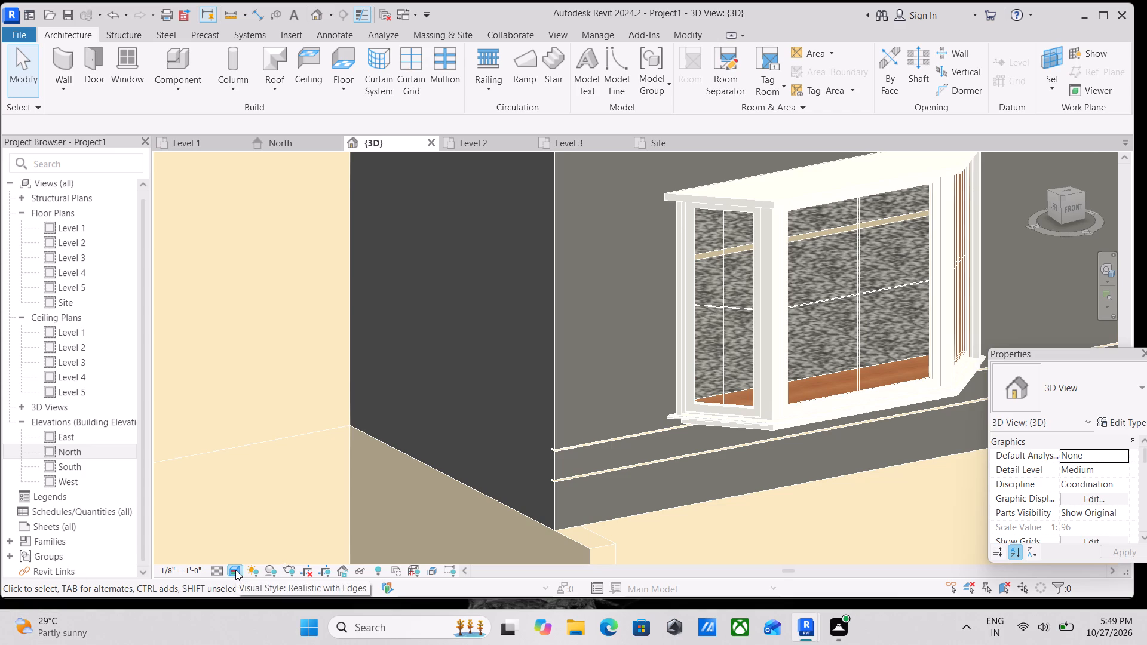
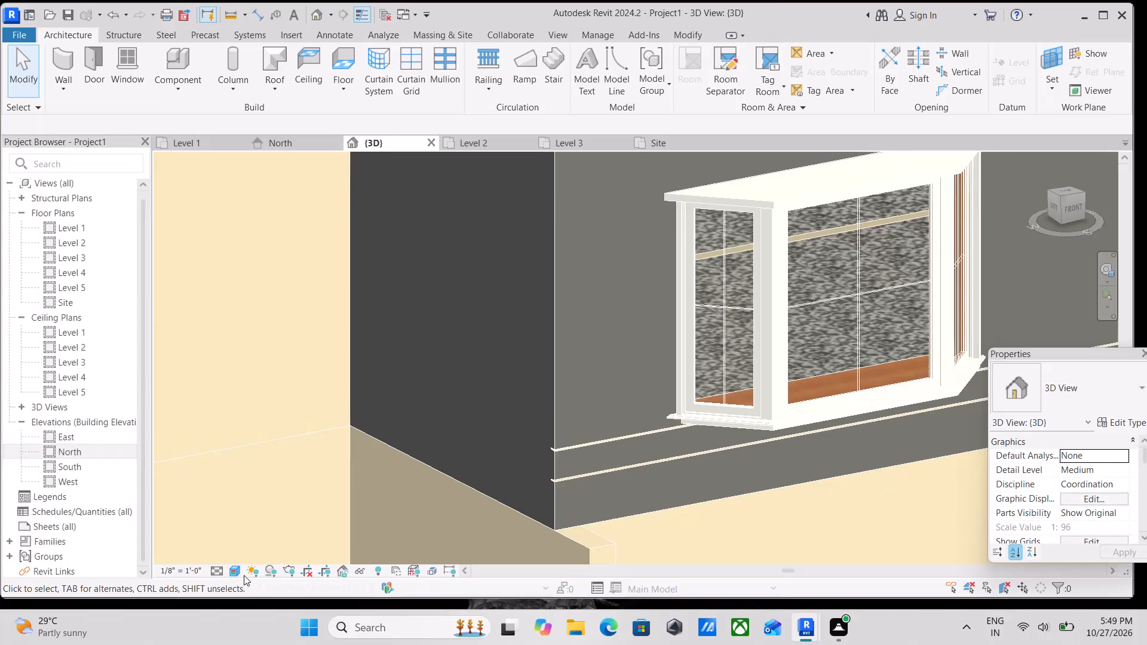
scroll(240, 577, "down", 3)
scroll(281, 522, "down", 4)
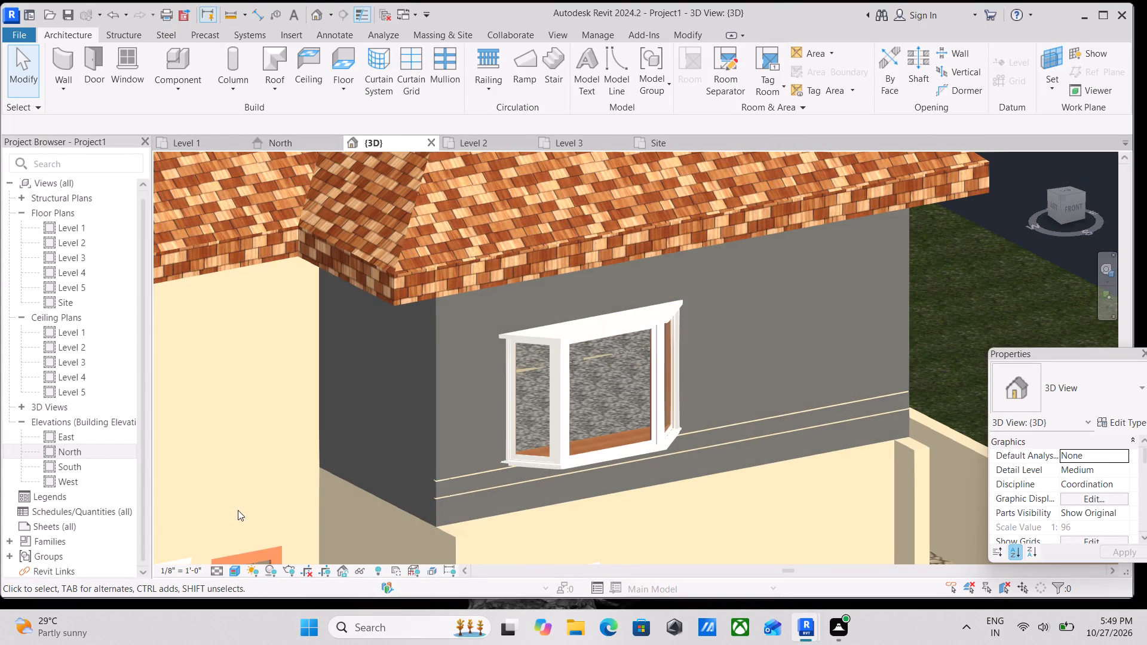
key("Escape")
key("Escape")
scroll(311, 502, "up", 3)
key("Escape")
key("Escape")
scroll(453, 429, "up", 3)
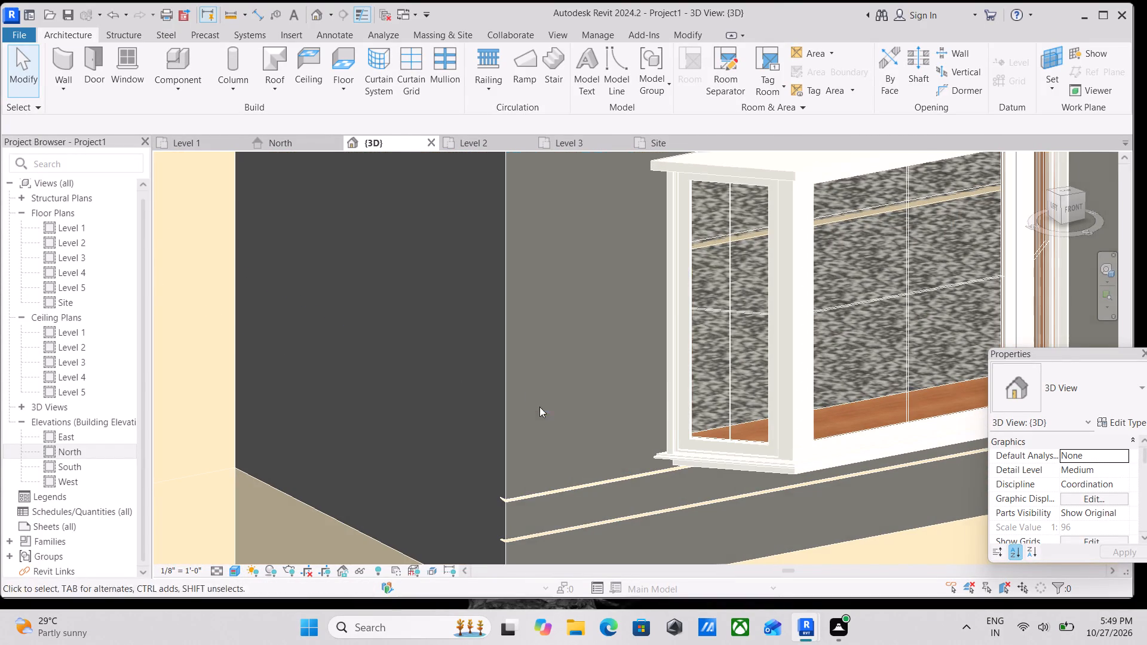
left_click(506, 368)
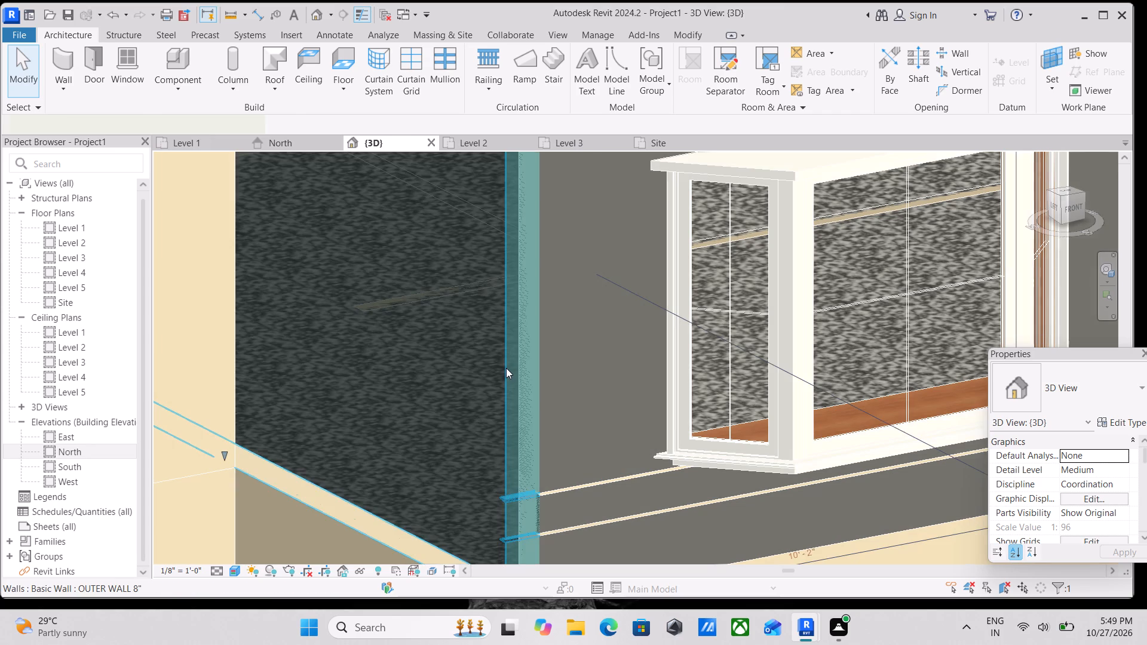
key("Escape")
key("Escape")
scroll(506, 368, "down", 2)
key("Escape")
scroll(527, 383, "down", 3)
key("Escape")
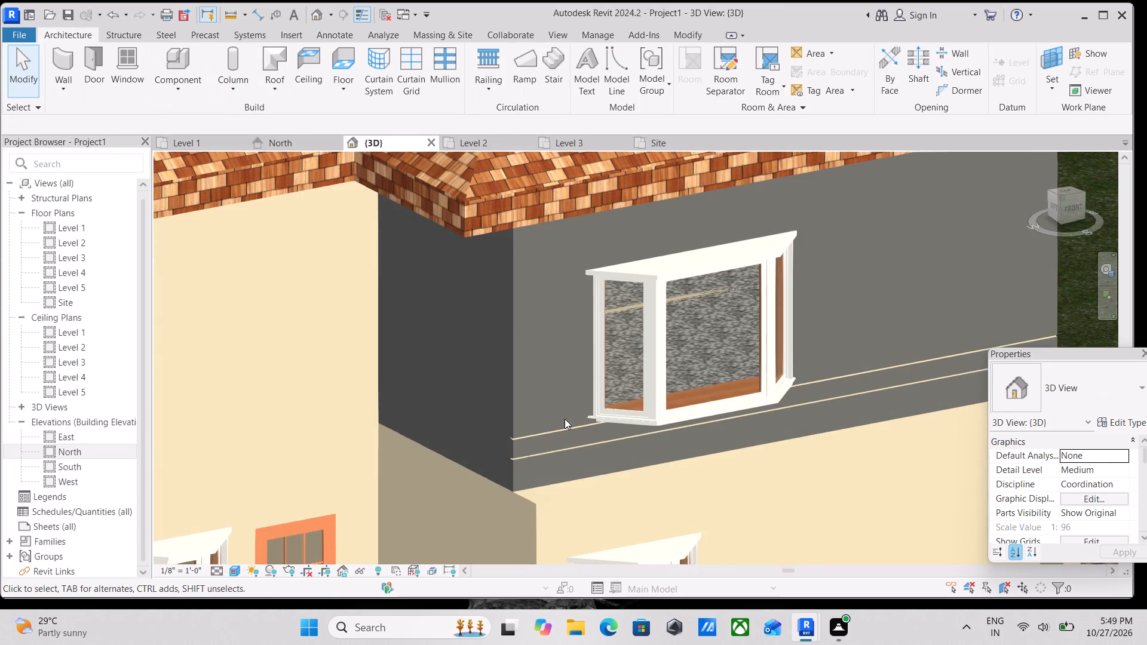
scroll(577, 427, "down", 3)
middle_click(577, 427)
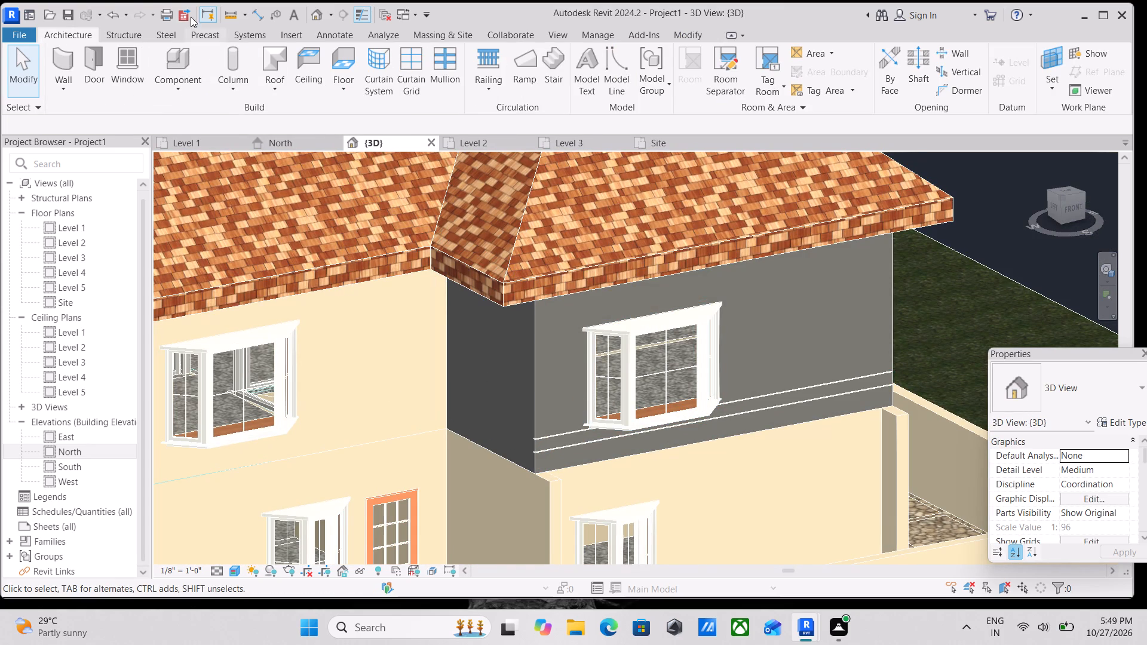
Remove the paint from the two grey upper-storey exterior wall faces, front and side, of the projecting bay.
left_click(683, 32)
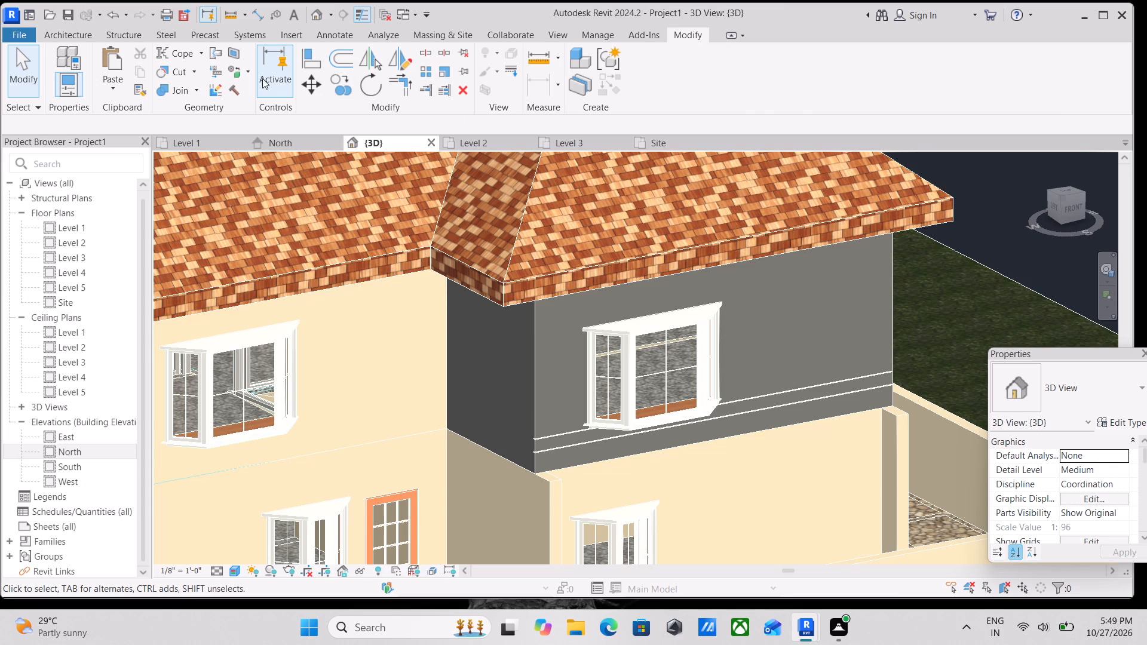
left_click(243, 69)
left_click(248, 70)
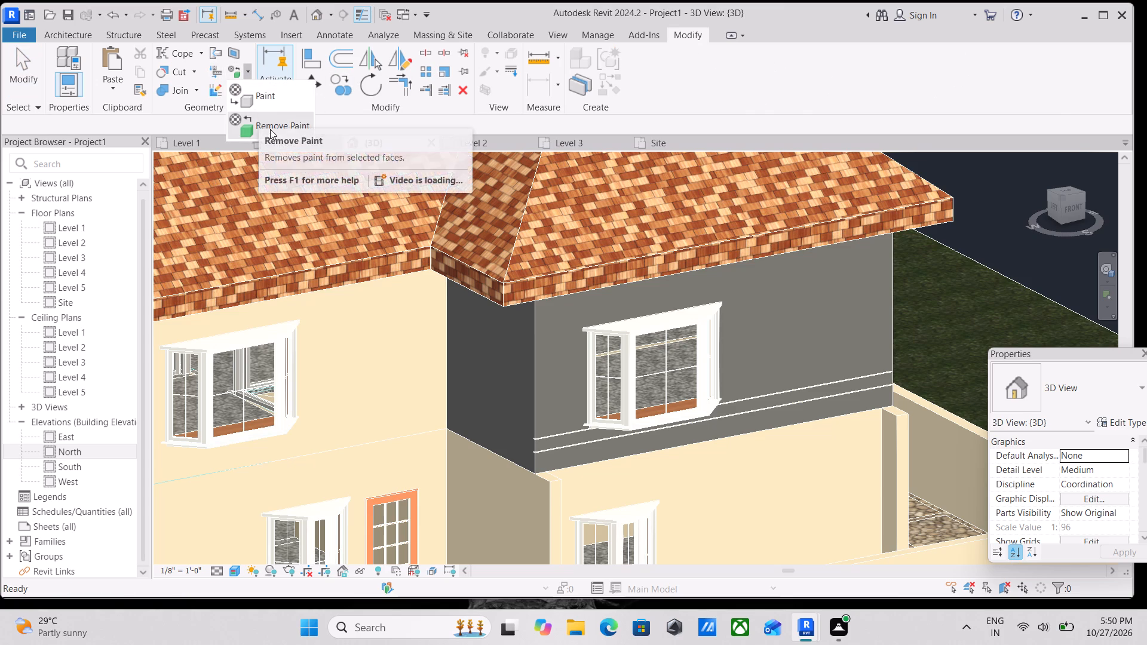
left_click(270, 129)
scroll(616, 292, "up", 9)
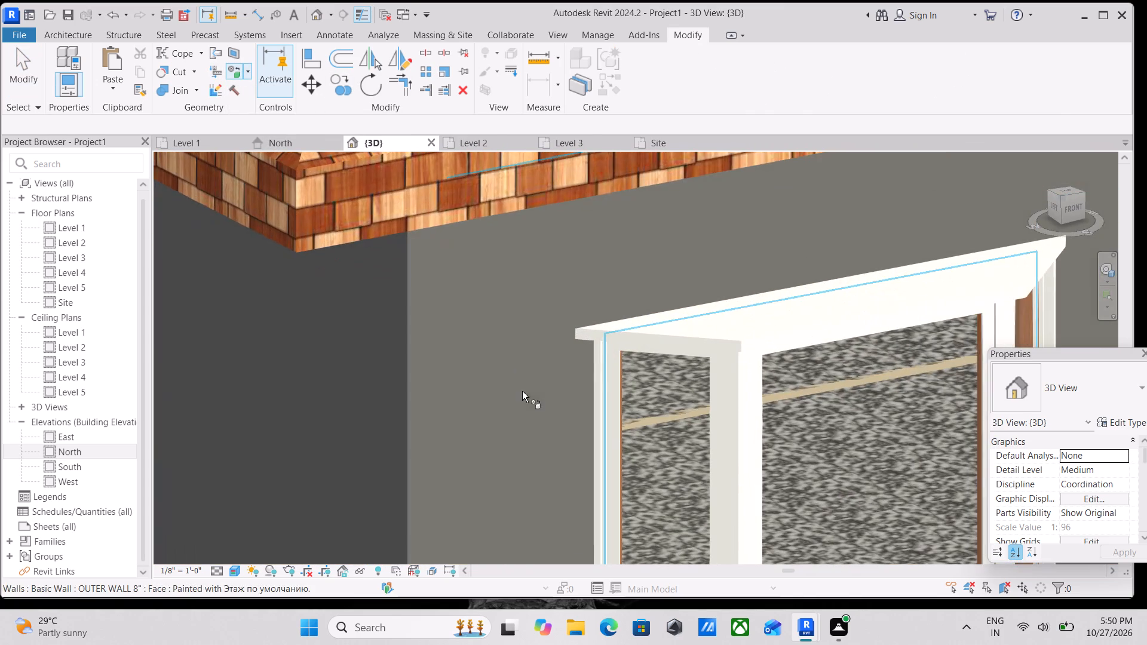
left_click(467, 334)
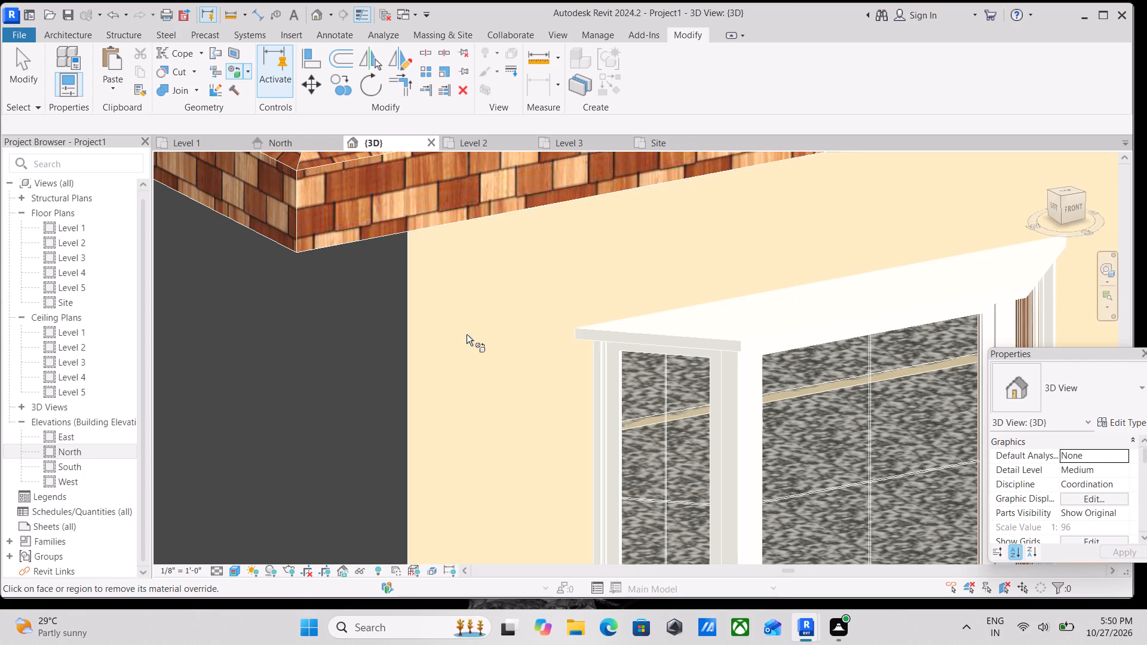
scroll(467, 334, "down", 5)
left_click(388, 360)
scroll(386, 362, "down", 4)
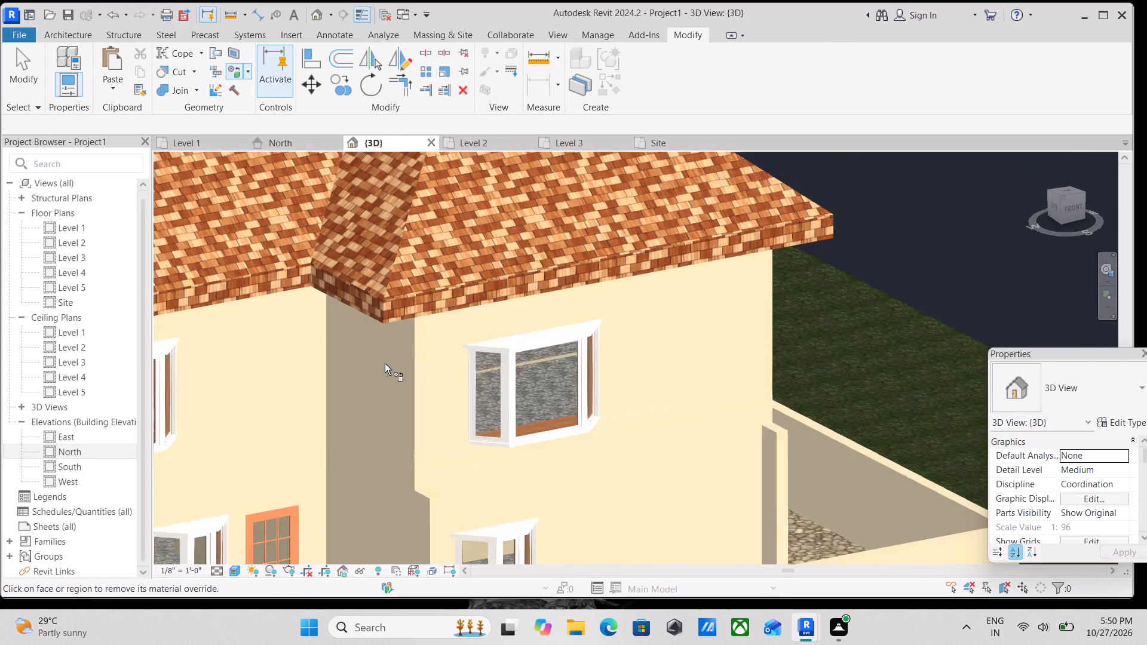
middle_click_drag(385, 364, 579, 326)
scroll(579, 326, "up", 1)
scroll(480, 360, "down", 5)
middle_click_drag(477, 358, 538, 332)
key("grave")
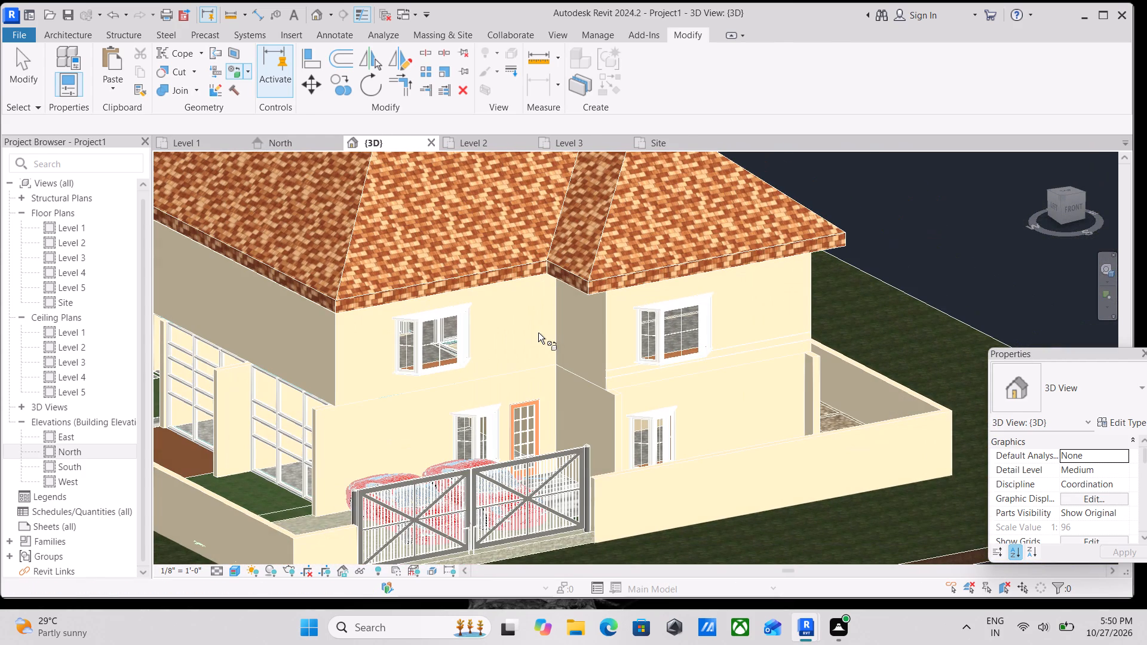
scroll(686, 352, "up", 3)
key("Escape")
scroll(789, 373, "up", 4)
key("Escape")
key("Escape")
scroll(832, 365, "up", 5)
key("Escape")
Examine the reveal below the upper-storey window up close, first in perspective and then from the front view.
scroll(827, 282, "up", 2)
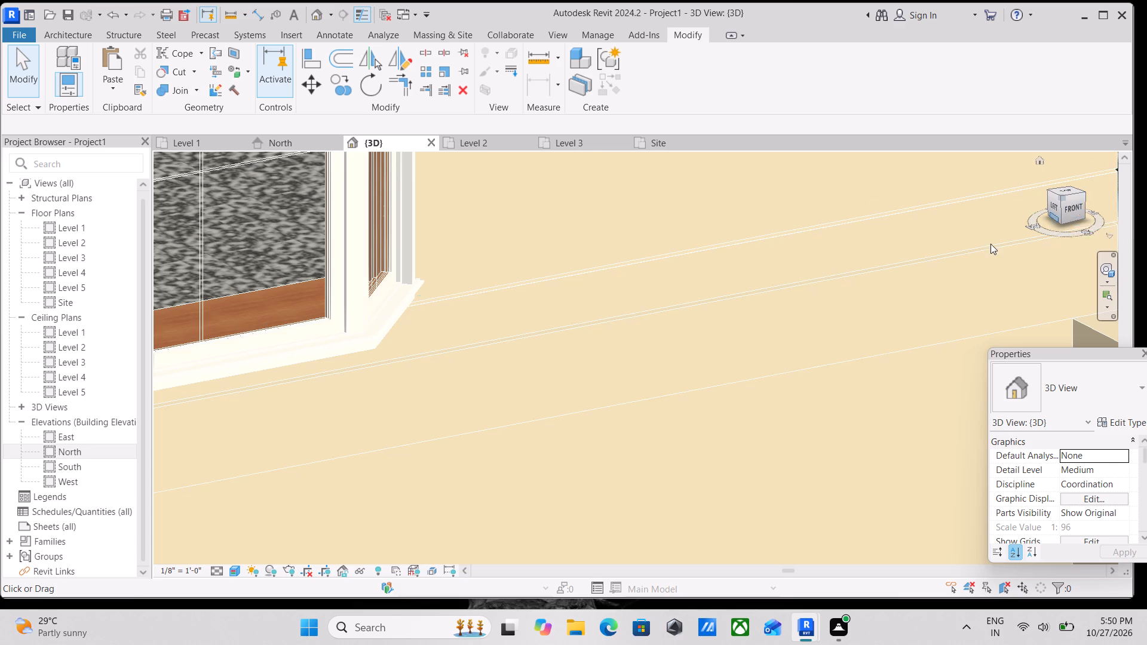
scroll(782, 255, "up", 13)
middle_click_drag(585, 228, 551, 307)
scroll(551, 307, "up", 1)
scroll(590, 254, "down", 7)
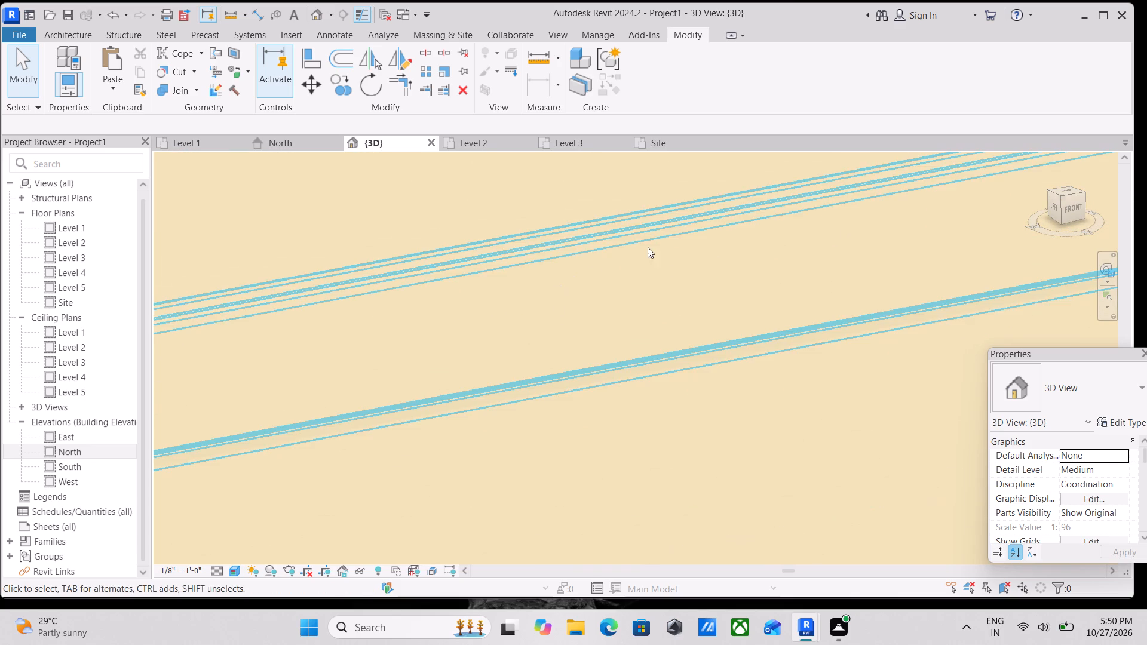
left_click(1075, 201)
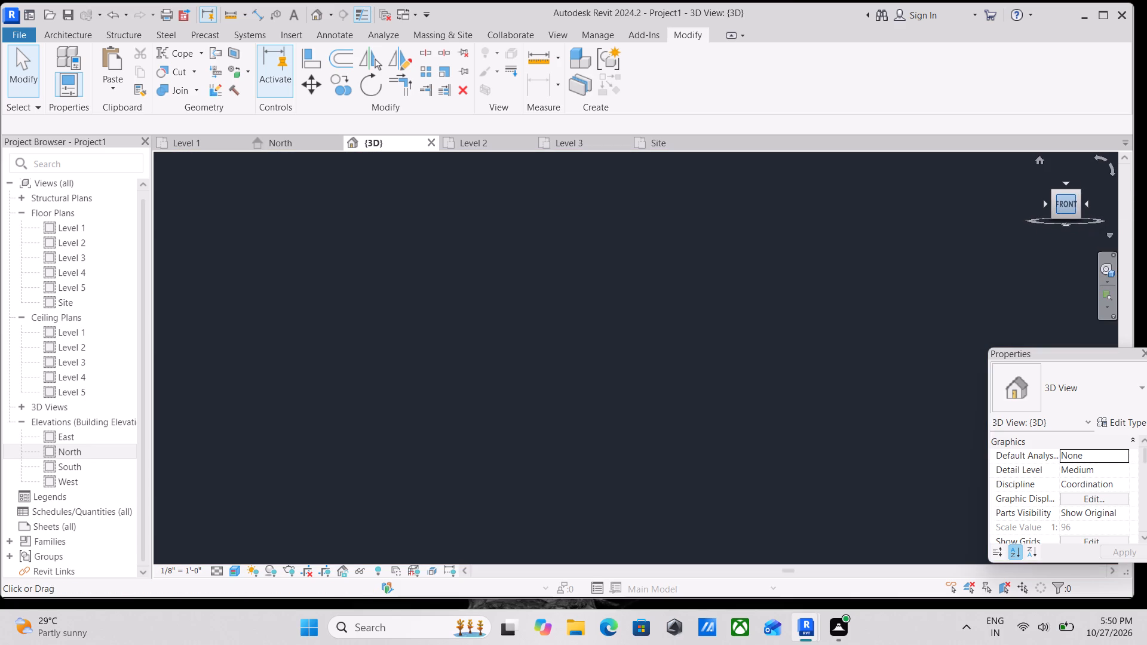
scroll(1033, 232, "up", 3)
scroll(491, 413, "up", 4)
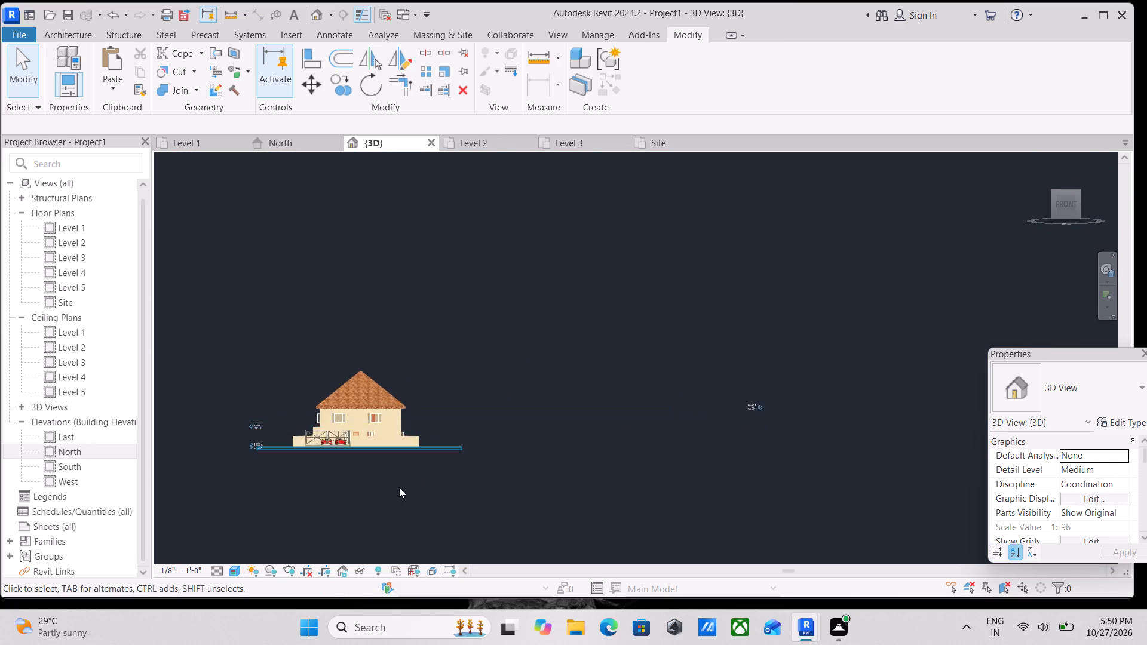
scroll(387, 489, "up", 4)
scroll(341, 356, "up", 7)
scroll(418, 382, "up", 6)
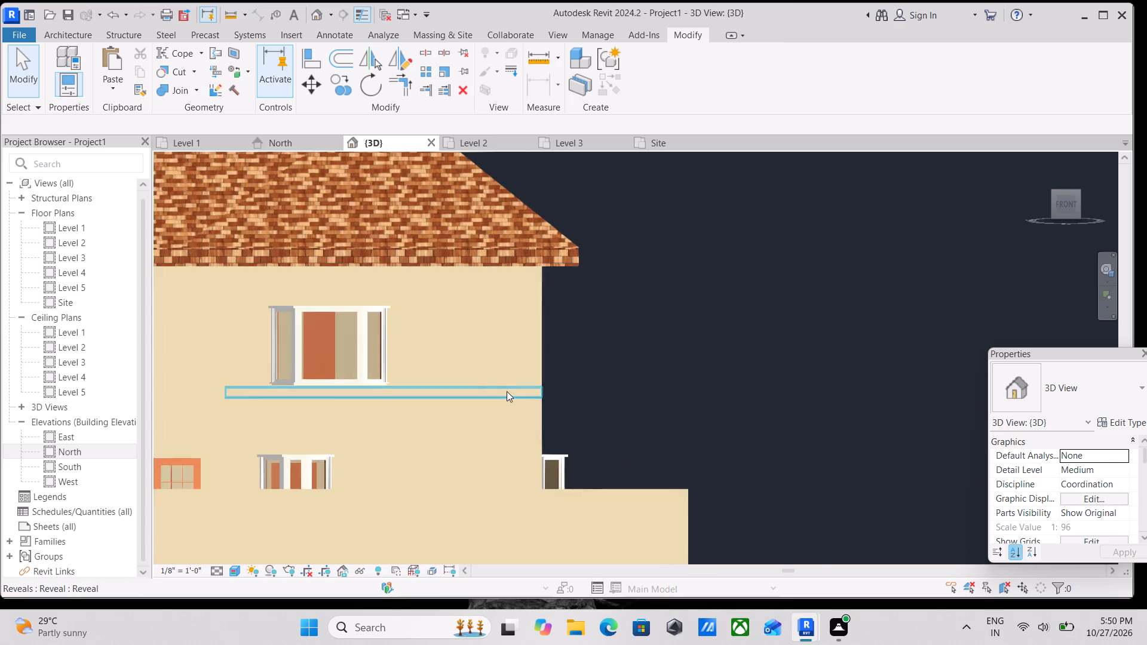
scroll(507, 391, "up", 5)
scroll(553, 355, "up", 4)
scroll(585, 394, "up", 6)
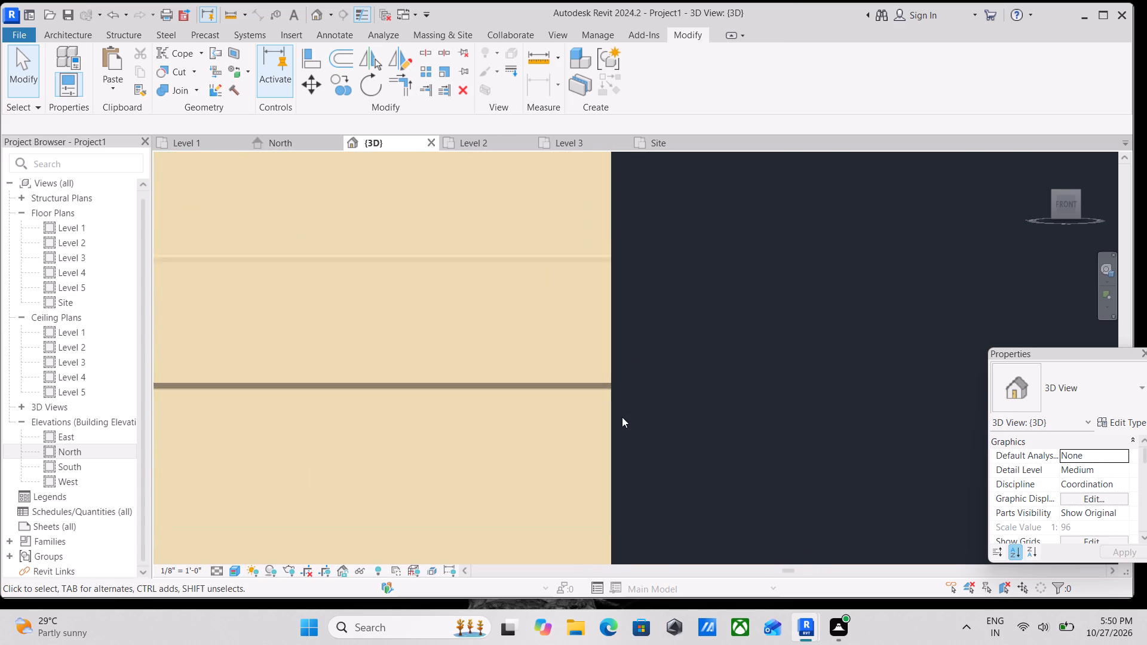
scroll(622, 417, "up", 10)
scroll(530, 340, "up", 4)
scroll(536, 416, "up", 4)
scroll(615, 467, "up", 3)
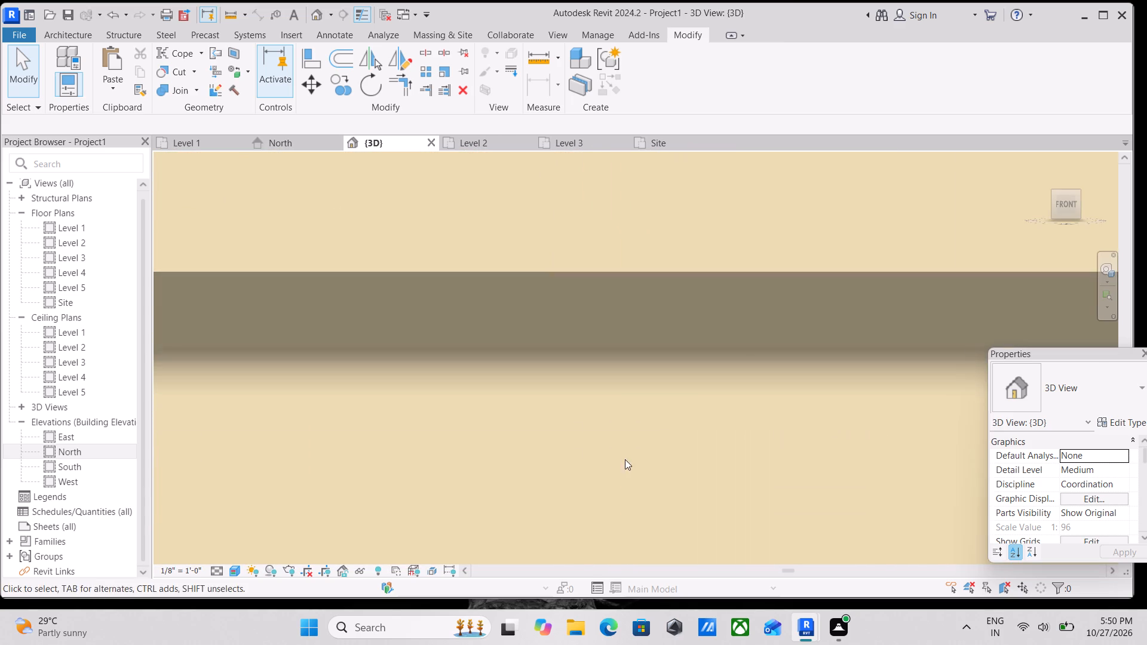
Inspect the reveal's type properties, checking its default setback and the available profile options.
left_click(790, 312)
scroll(805, 311, "down", 2)
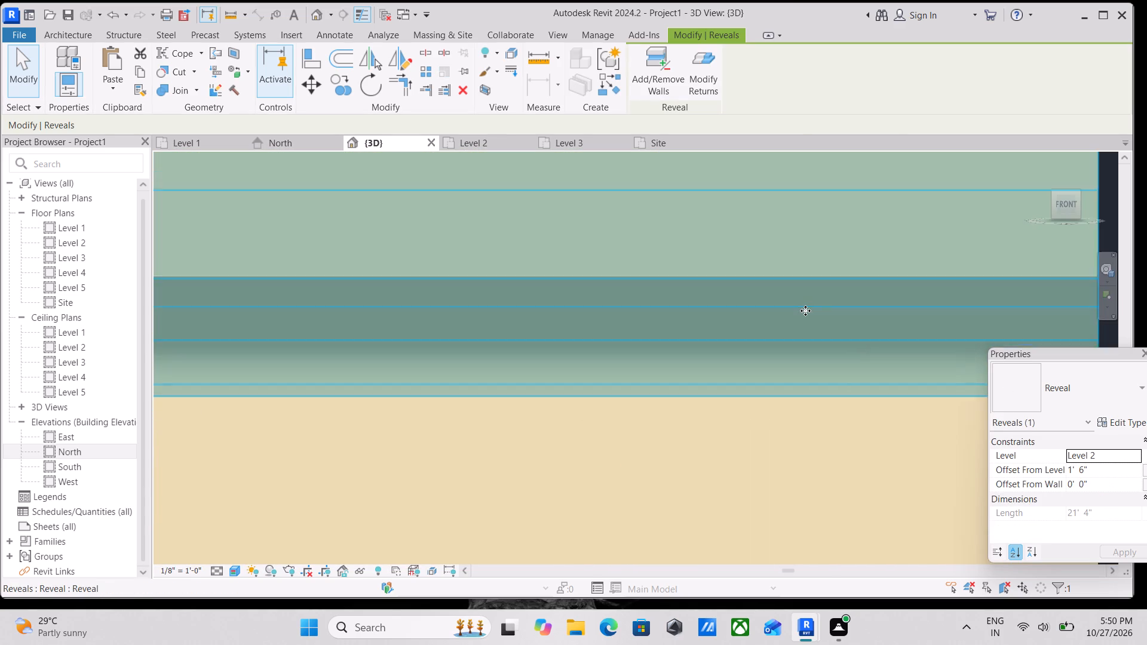
scroll(805, 311, "down", 10)
left_click(1130, 425)
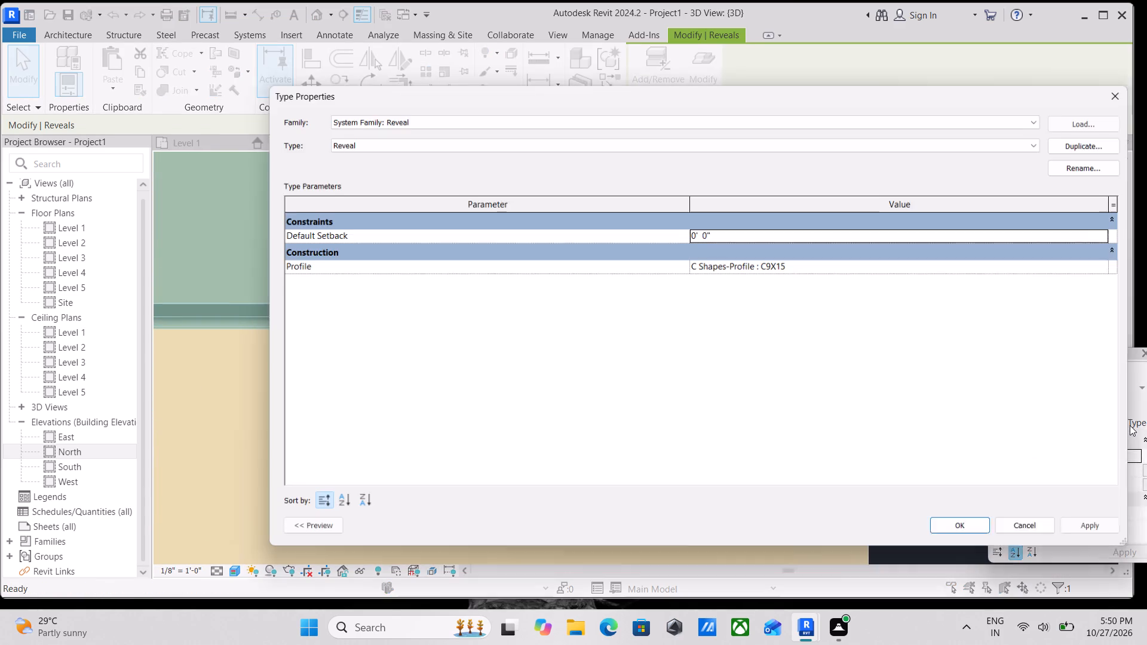
left_click(798, 232)
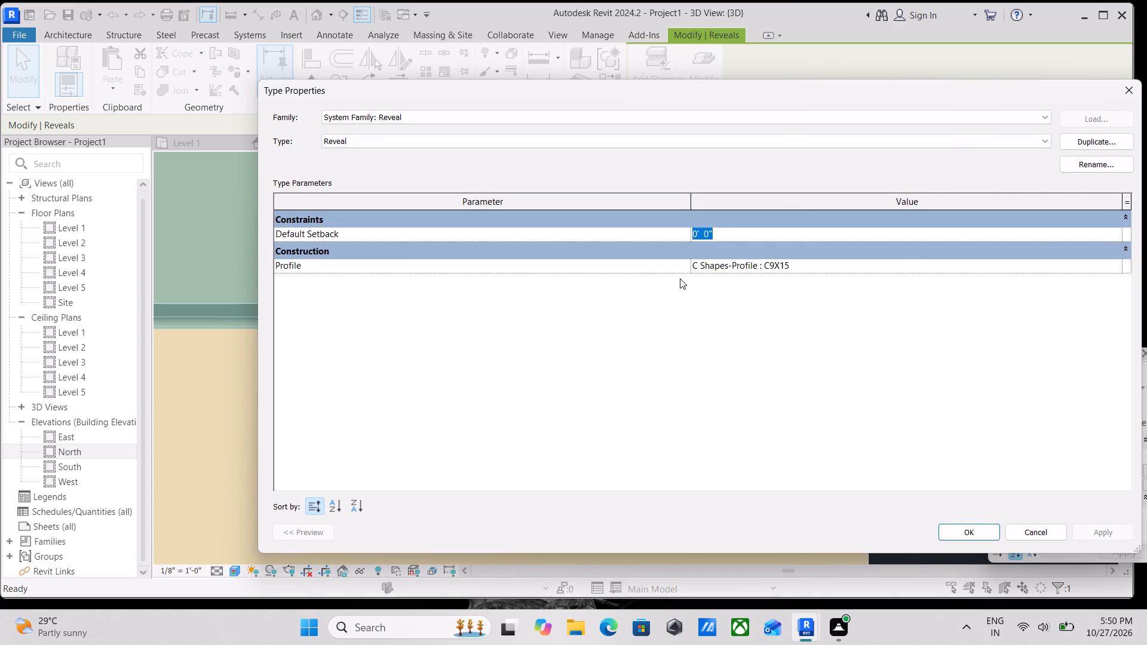
left_click(694, 259)
scroll(1002, 561, "down", 4)
left_click(881, 269)
left_click(1114, 260)
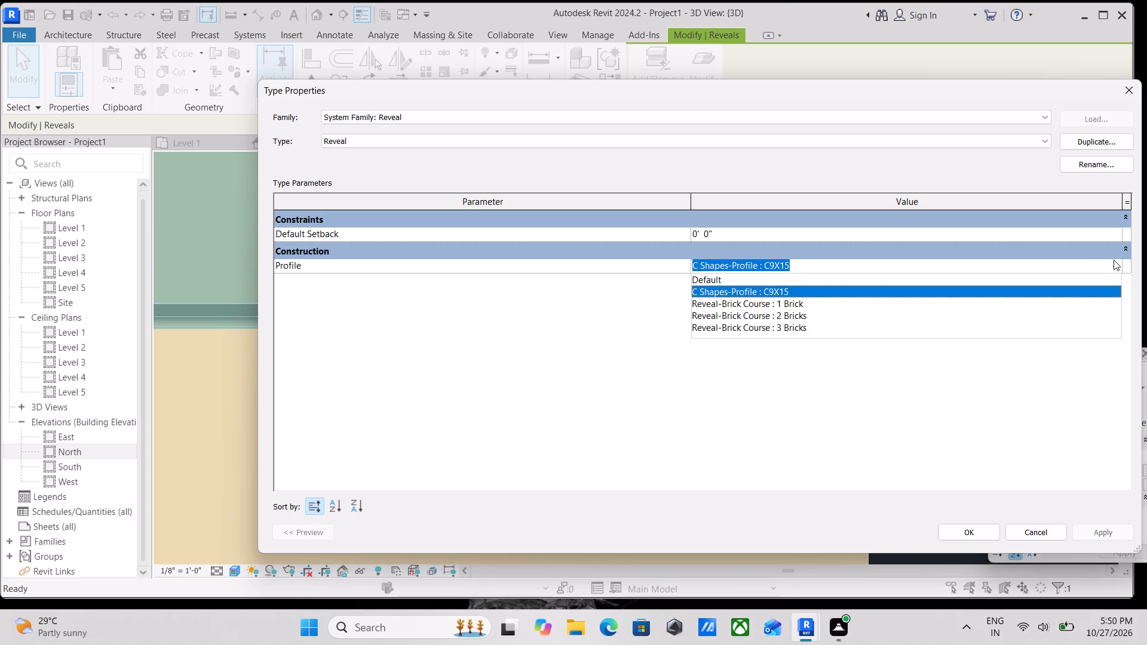
scroll(780, 340, "down", 5)
scroll(787, 321, "up", 4)
left_click(898, 261)
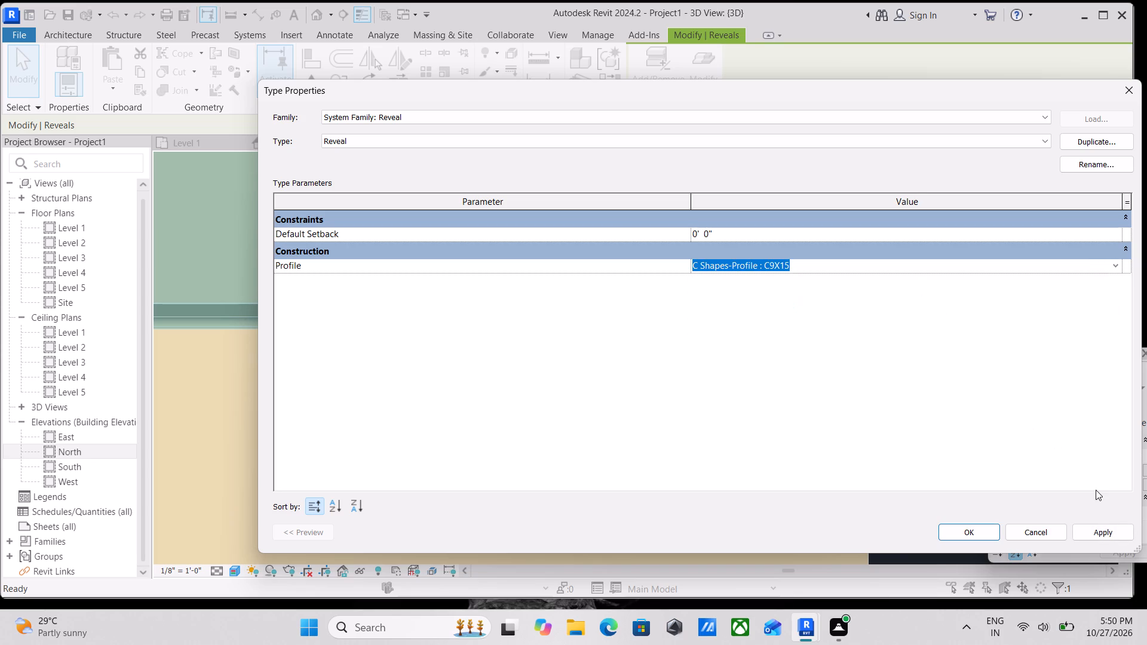
left_click(336, 233)
left_click(677, 241)
double_click(677, 234)
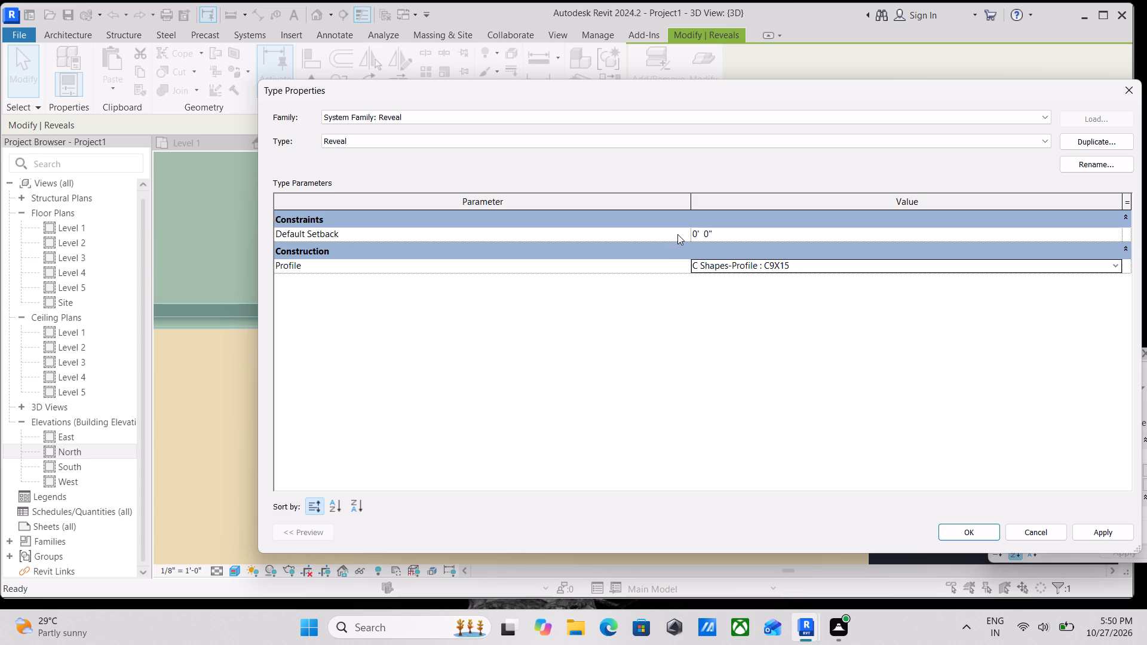
left_click(365, 268)
left_click(1110, 536)
left_click(965, 535)
scroll(586, 354, "down", 8)
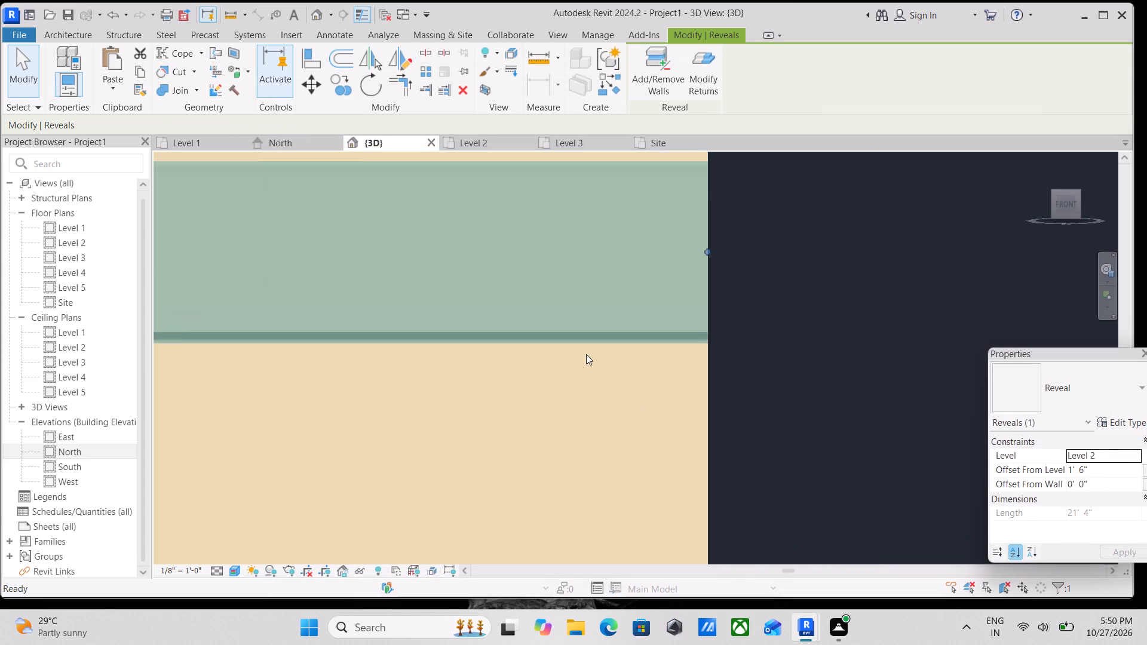
scroll(586, 354, "down", 5)
key("Escape")
Examine the reveal's grooves and end at the wall corner from the front.
scroll(410, 342, "down", 1)
middle_click_drag(410, 342, 505, 365)
scroll(645, 367, "up", 6)
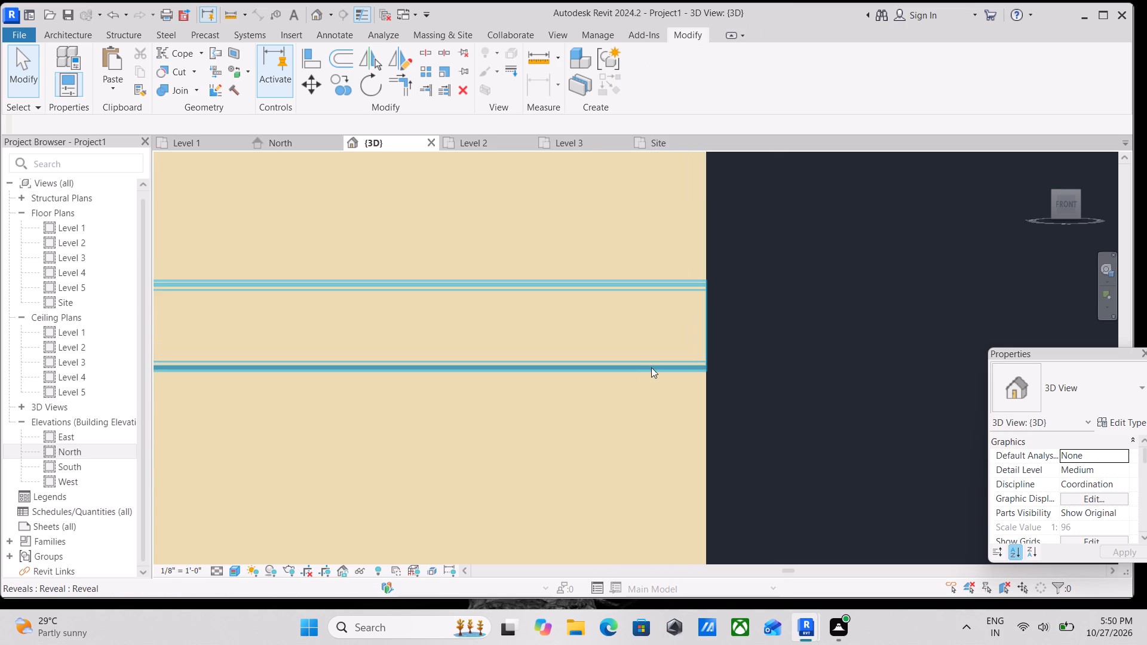
scroll(651, 367, "up", 13)
middle_click_drag(752, 389, 744, 428)
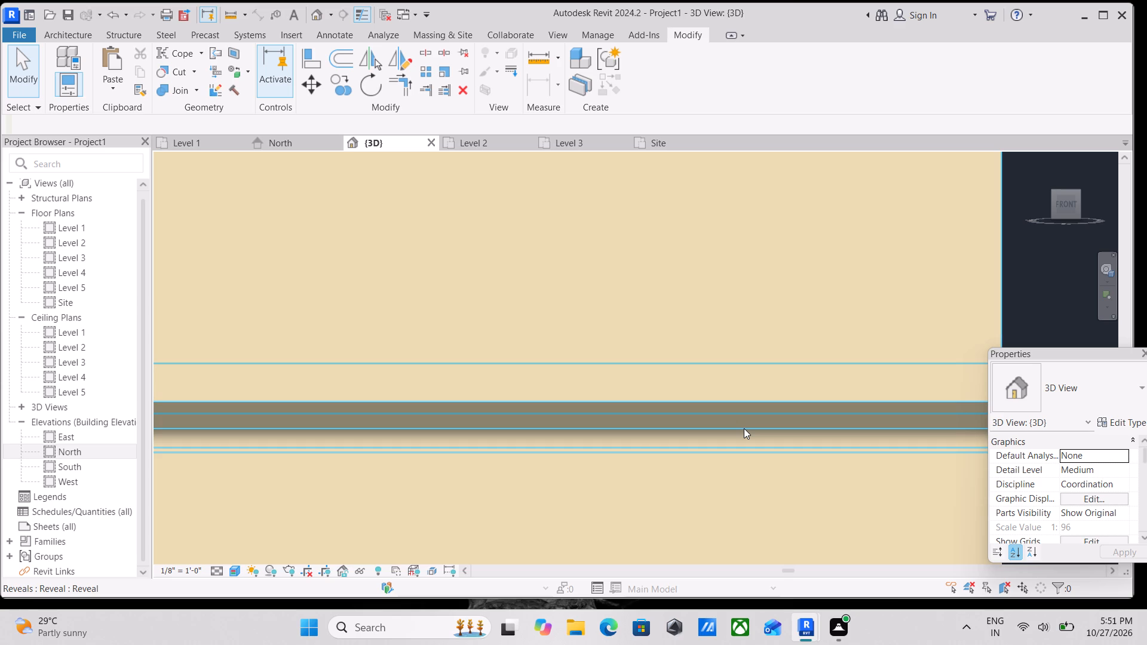
scroll(748, 424, "down", 5)
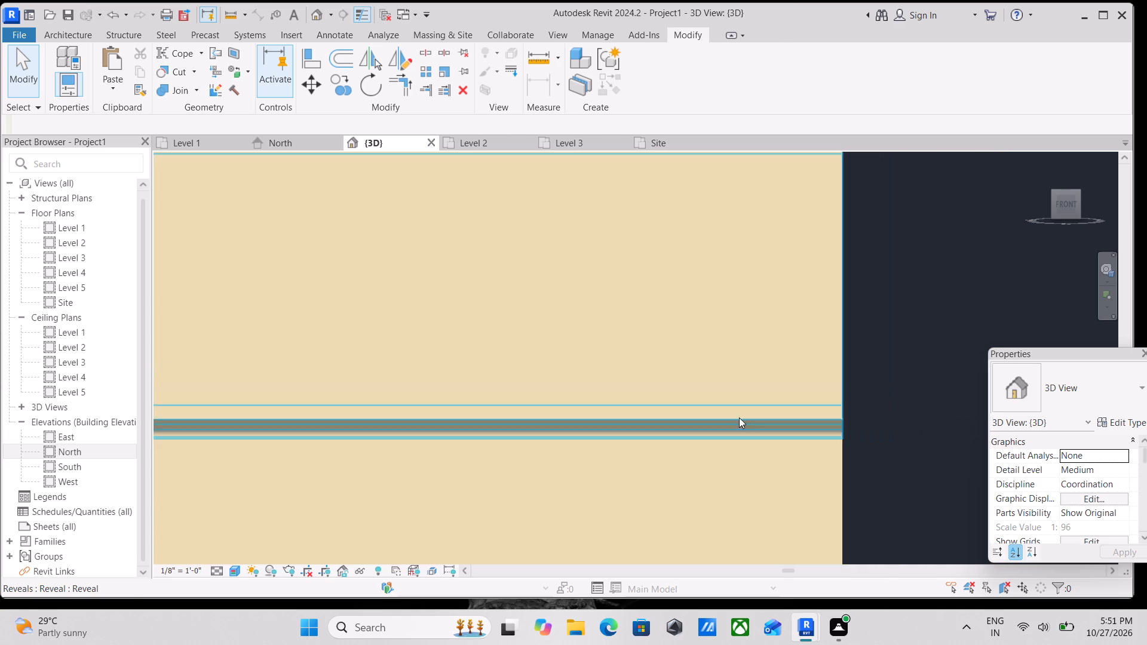
scroll(739, 417, "down", 12)
middle_click_drag(556, 426, 654, 485)
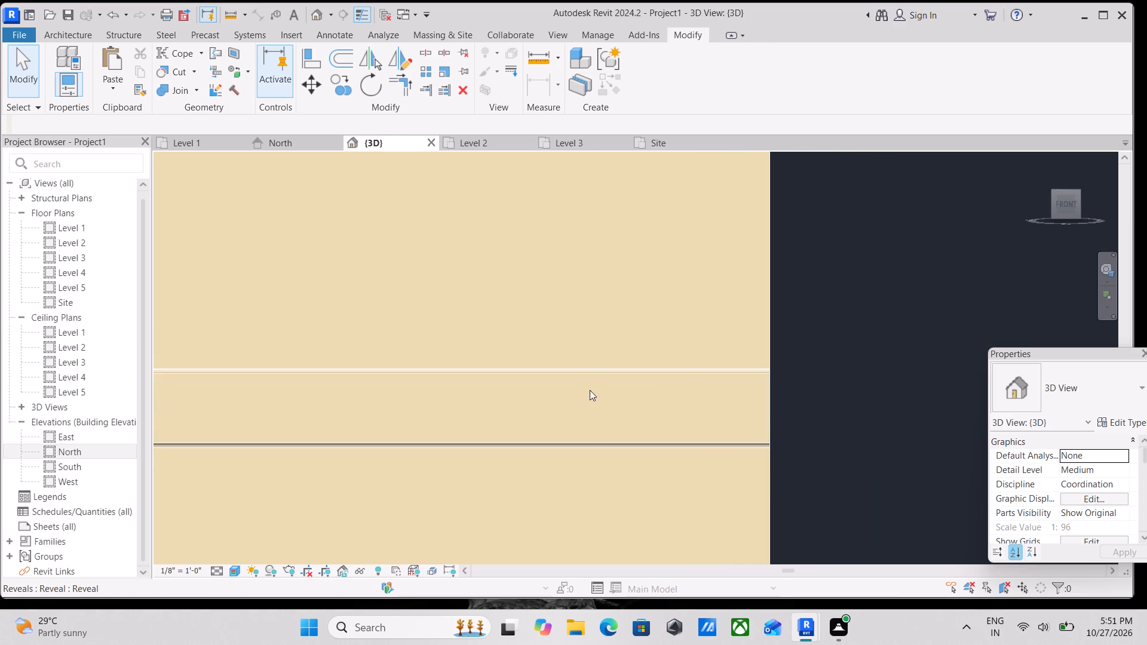
scroll(596, 400, "down", 9)
scroll(606, 435, "up", 1)
scroll(593, 439, "down", 4)
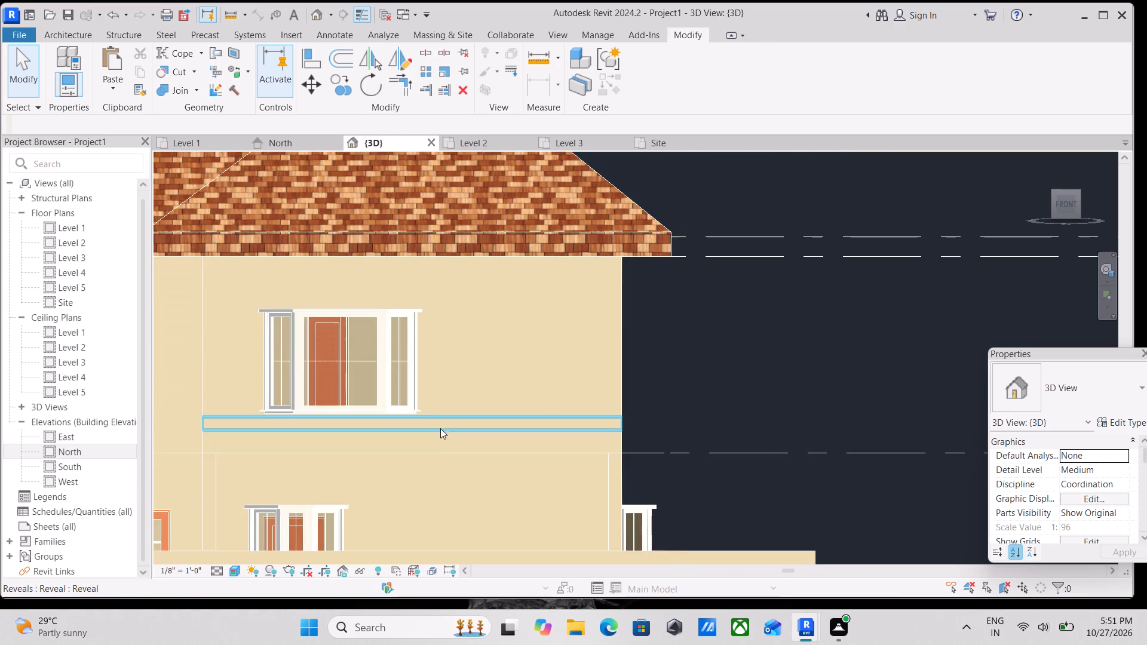
Examine the whole front and side of the house, from the projecting bay to the walls above the gate.
middle_click_drag(447, 437, 489, 472, "shift")
scroll(559, 475, "down", 1)
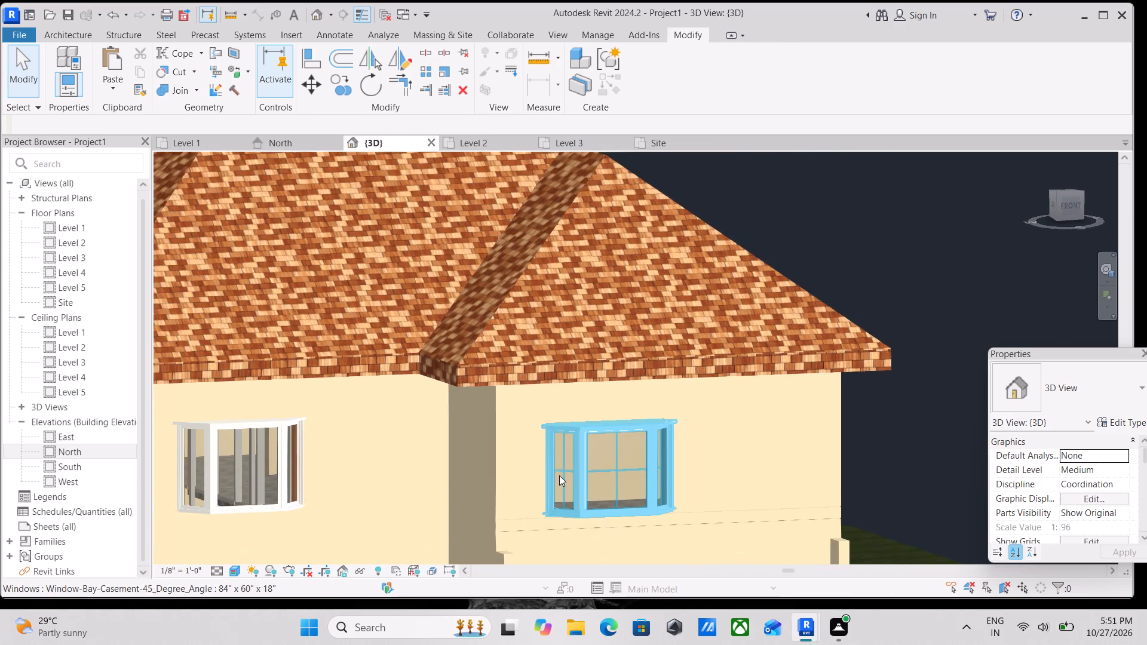
middle_click_drag(559, 475, 547, 366)
scroll(544, 395, "down", 3)
middle_click_drag(542, 399, 716, 373)
scroll(690, 380, "up", 2)
scroll(567, 361, "down", 4)
middle_click_drag(567, 361, 679, 397)
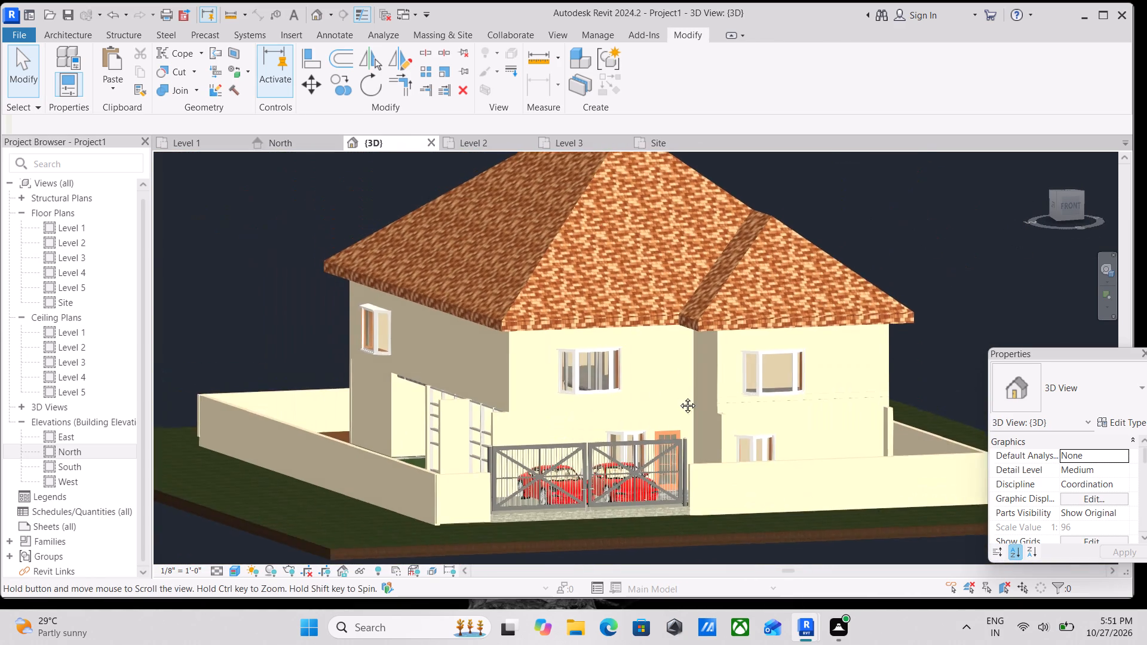
middle_click_drag(679, 397, 679, 397)
scroll(679, 397, "up", 3)
scroll(682, 402, "down", 1)
middle_click_drag(568, 379, 551, 308)
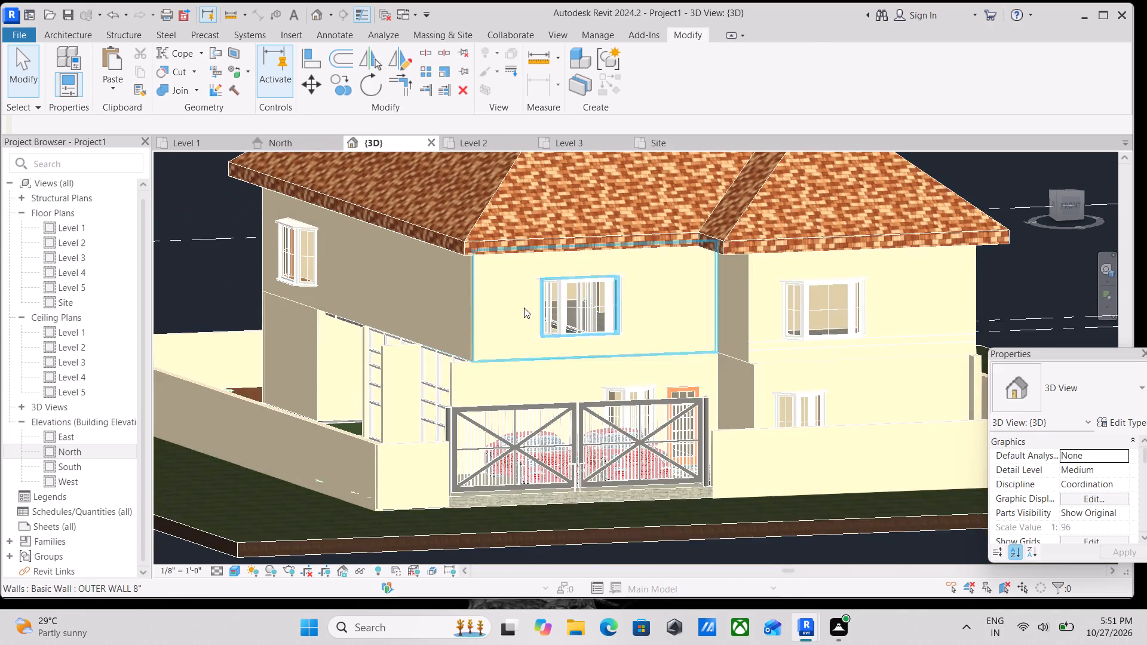
Join the upper-storey front wall above the gate with the adjoining side wall using Join Geometry.
scroll(495, 280, "up", 7)
left_click(438, 358)
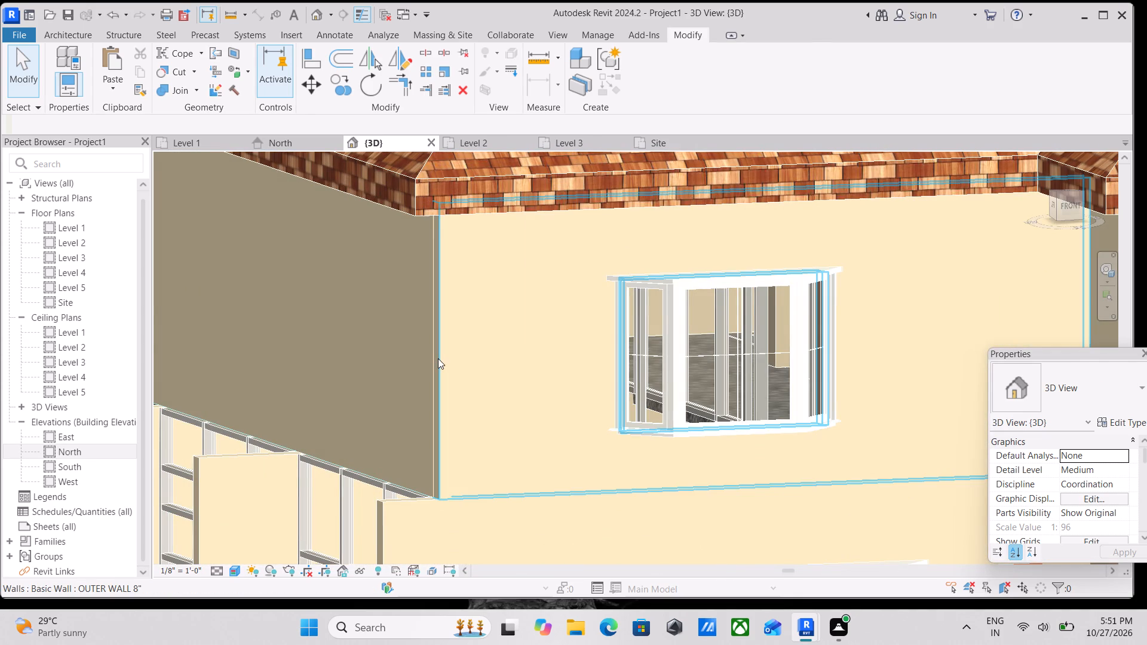
scroll(429, 374, "up", 4)
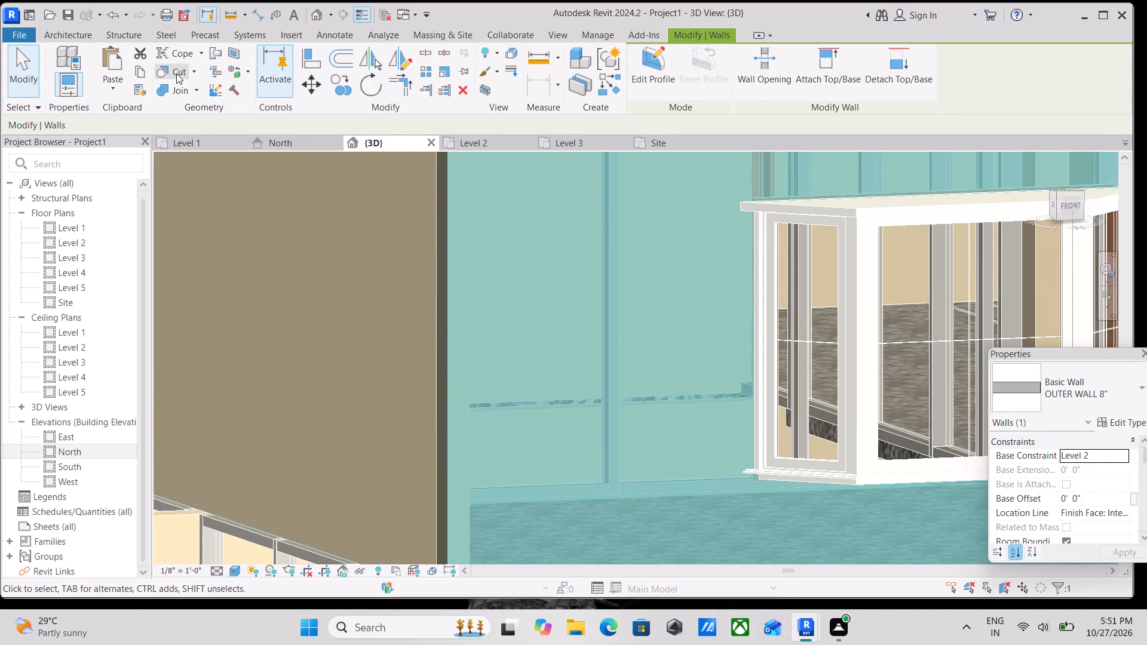
left_click(162, 93)
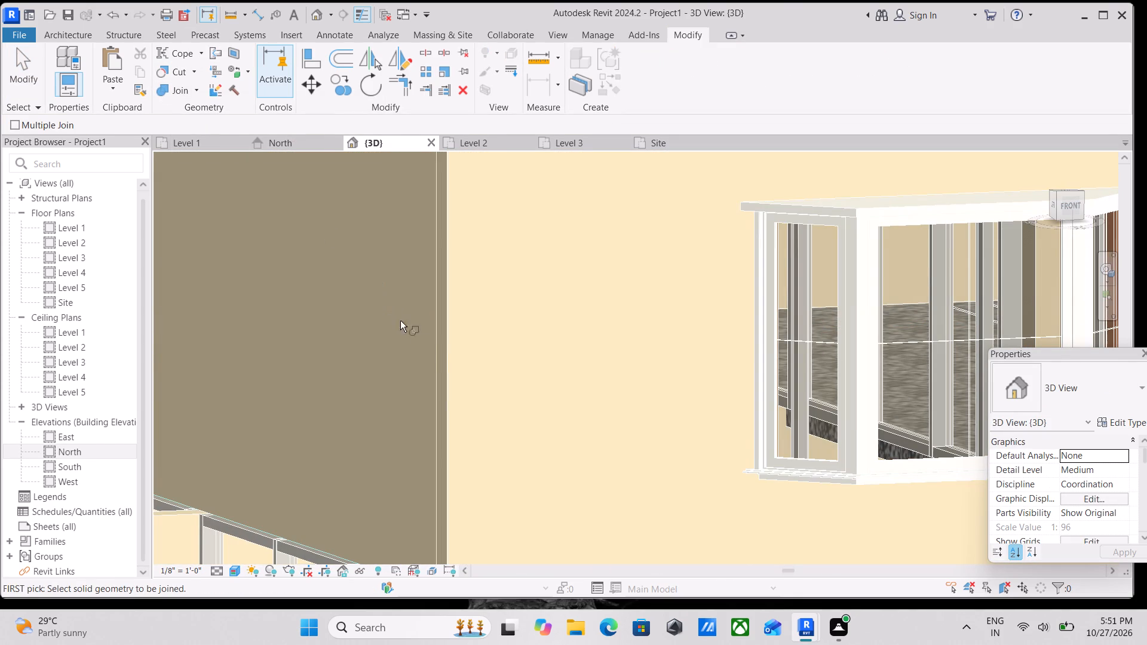
left_click(452, 420)
middle_click_drag(452, 410, 468, 75)
scroll(452, 229, "down", 1)
scroll(456, 201, "up", 1)
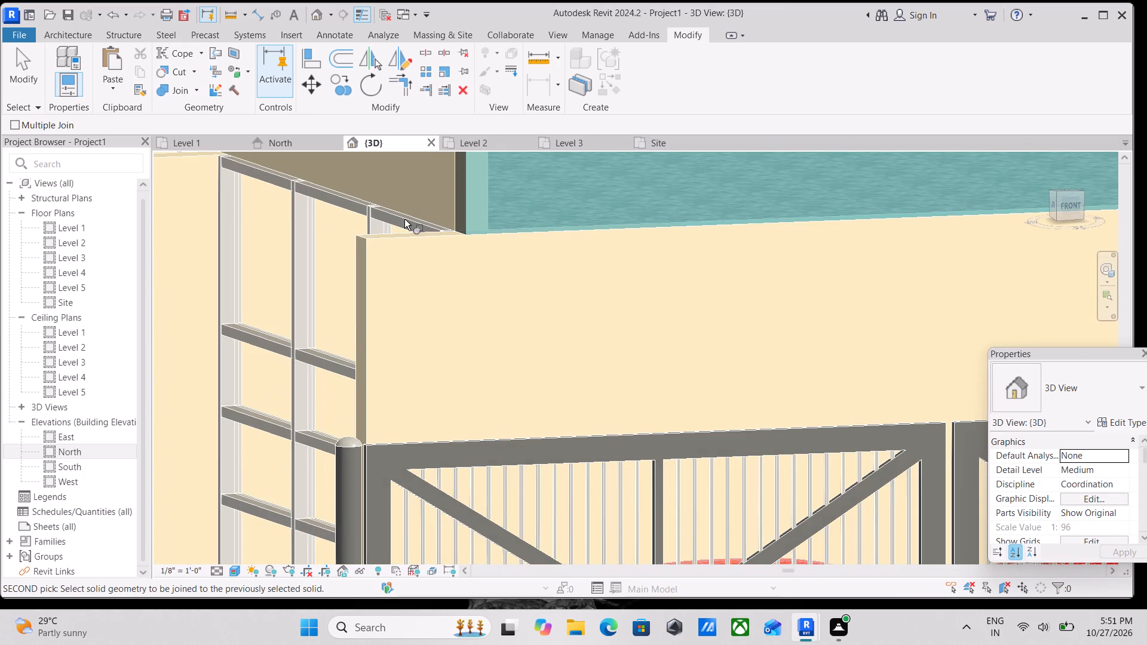
scroll(397, 200, "down", 3)
middle_click_drag(397, 200, 482, 397)
scroll(449, 260, "down", 4)
middle_click_drag(467, 314, 509, 478)
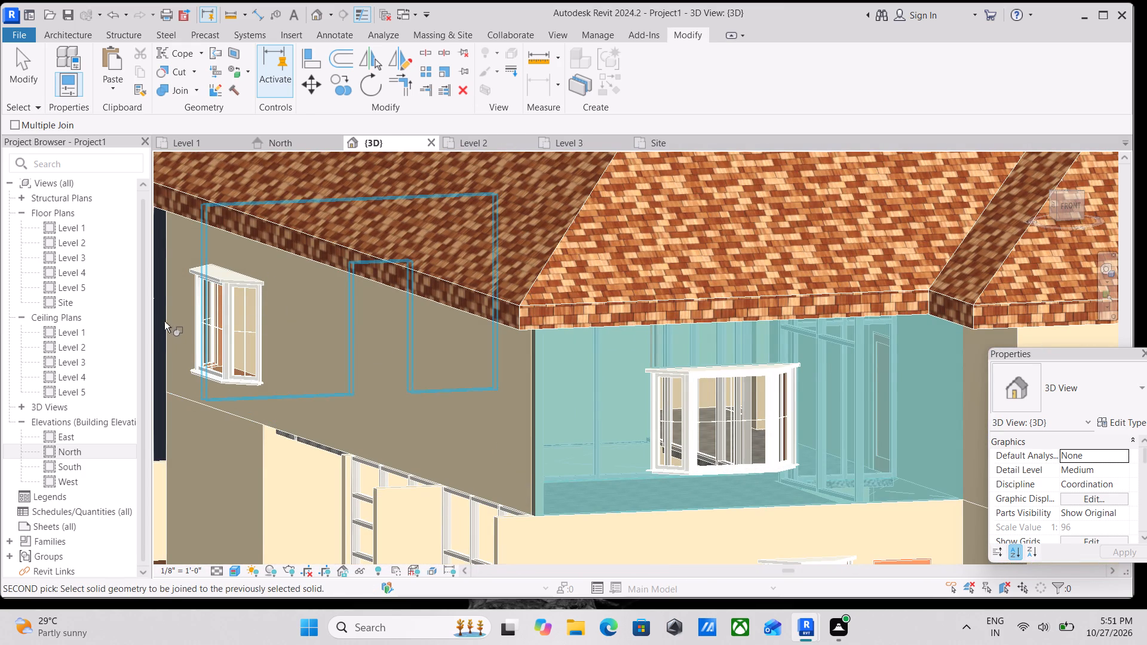
left_click(169, 237)
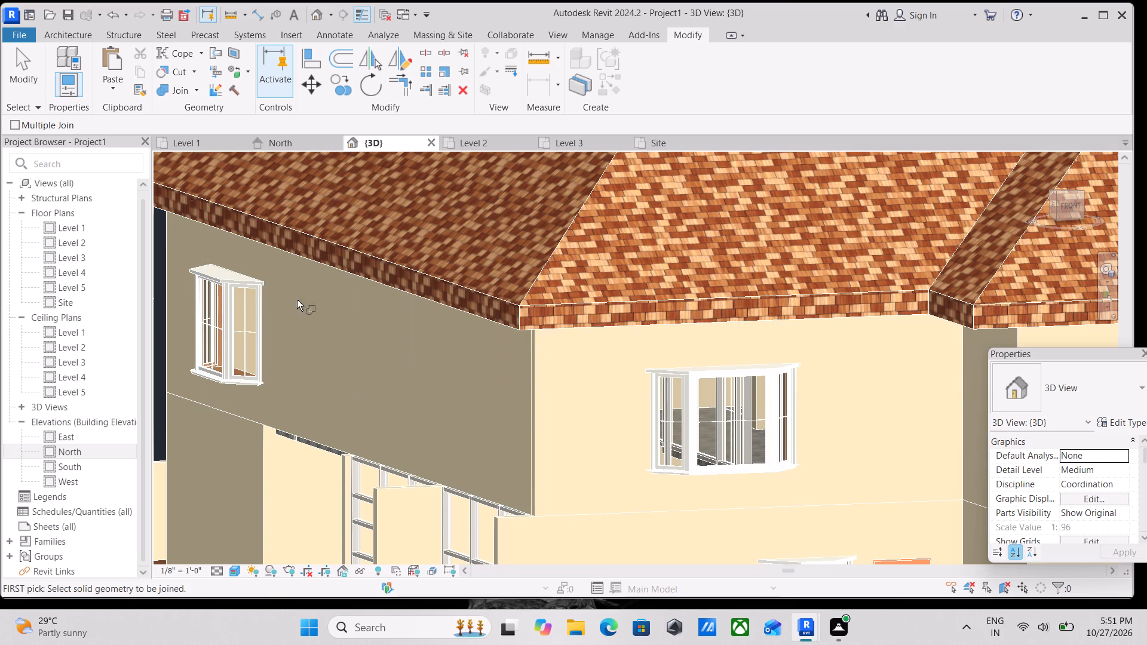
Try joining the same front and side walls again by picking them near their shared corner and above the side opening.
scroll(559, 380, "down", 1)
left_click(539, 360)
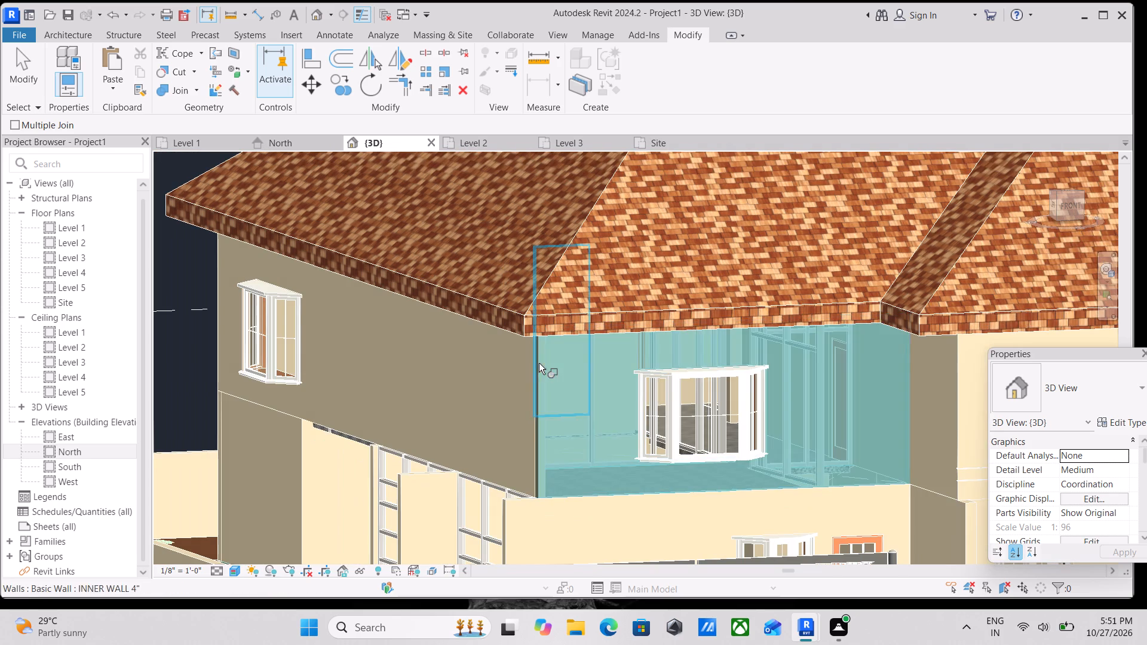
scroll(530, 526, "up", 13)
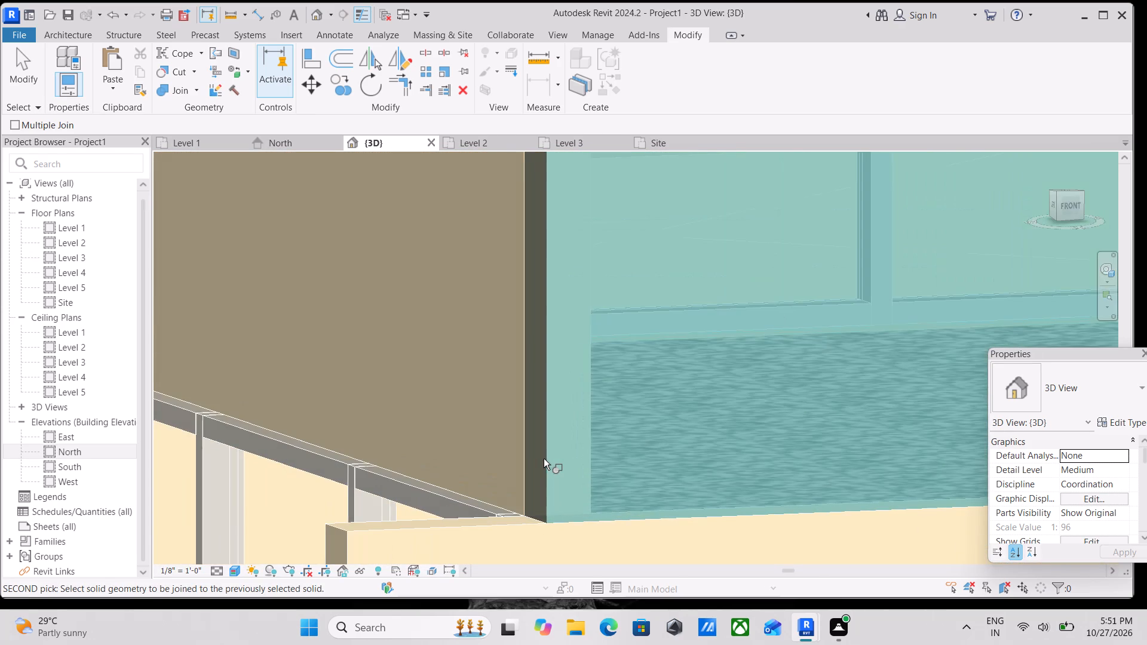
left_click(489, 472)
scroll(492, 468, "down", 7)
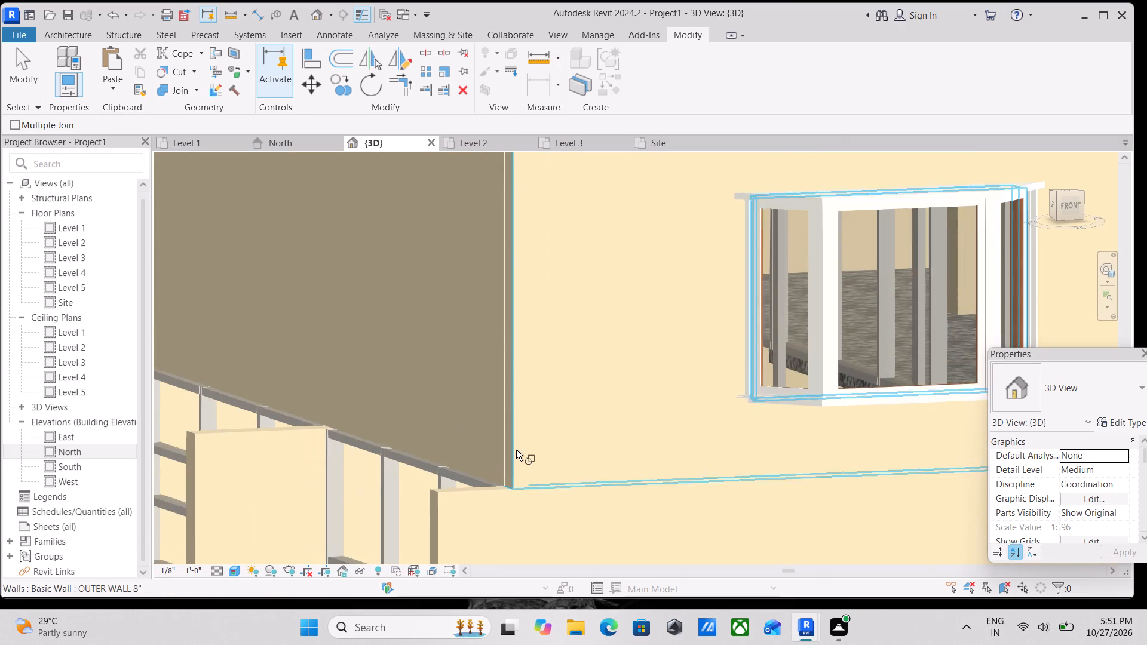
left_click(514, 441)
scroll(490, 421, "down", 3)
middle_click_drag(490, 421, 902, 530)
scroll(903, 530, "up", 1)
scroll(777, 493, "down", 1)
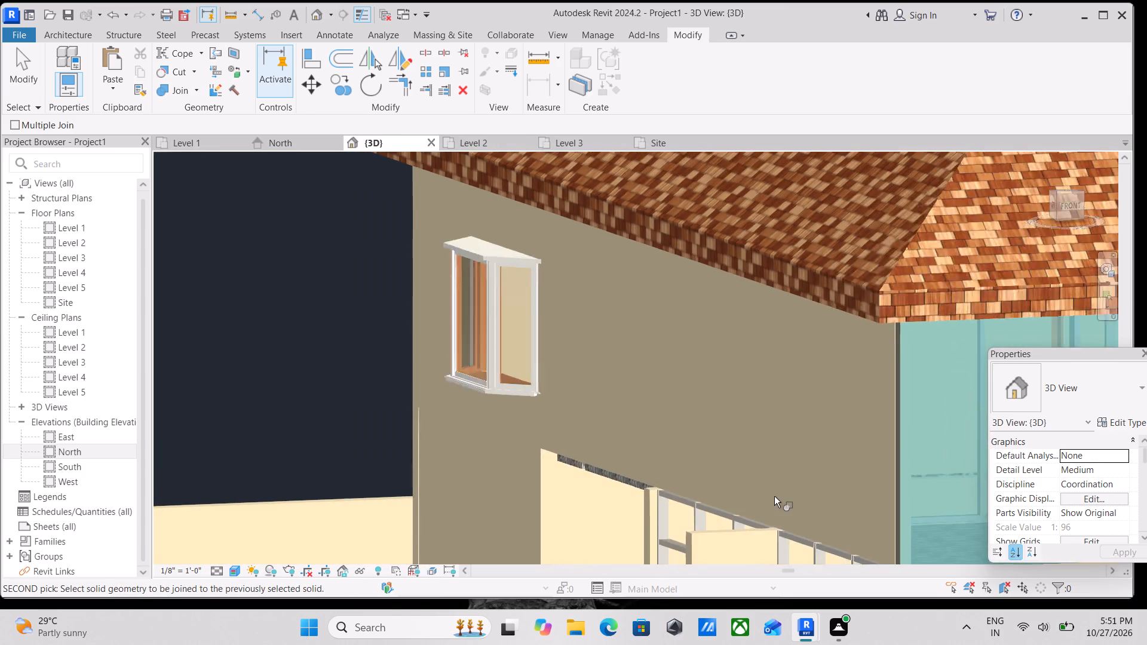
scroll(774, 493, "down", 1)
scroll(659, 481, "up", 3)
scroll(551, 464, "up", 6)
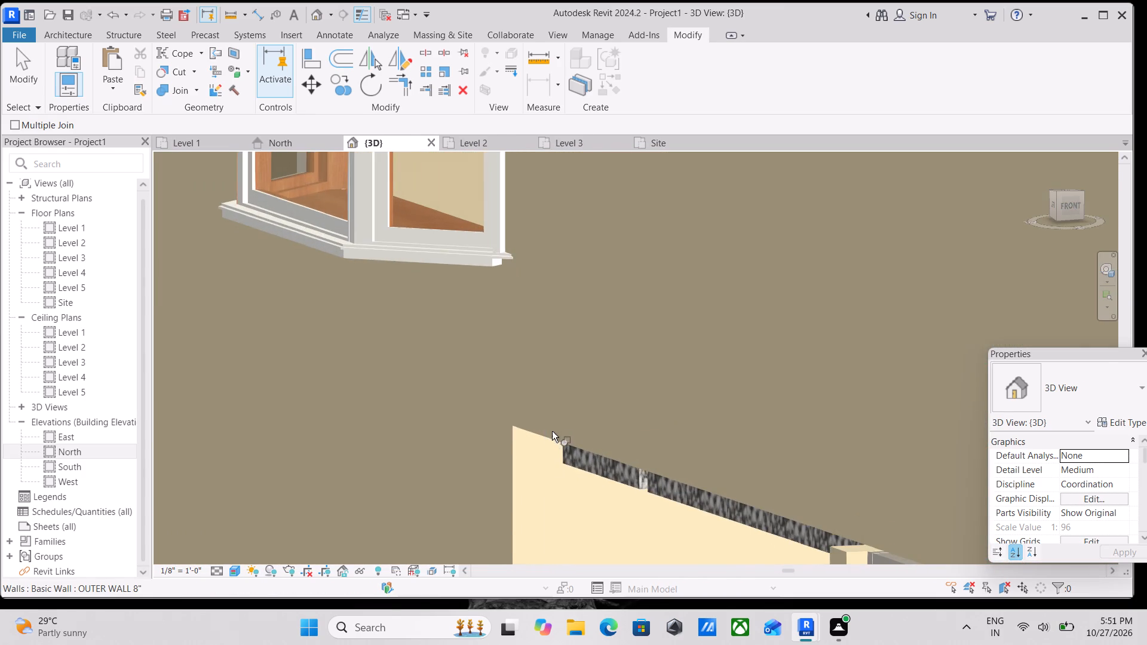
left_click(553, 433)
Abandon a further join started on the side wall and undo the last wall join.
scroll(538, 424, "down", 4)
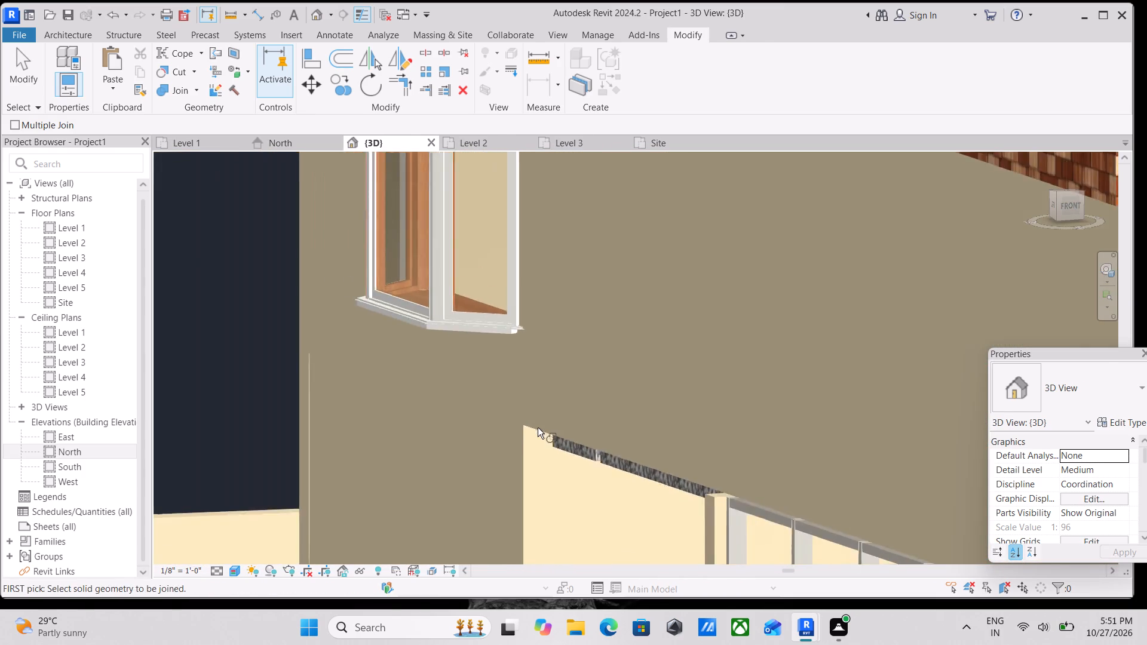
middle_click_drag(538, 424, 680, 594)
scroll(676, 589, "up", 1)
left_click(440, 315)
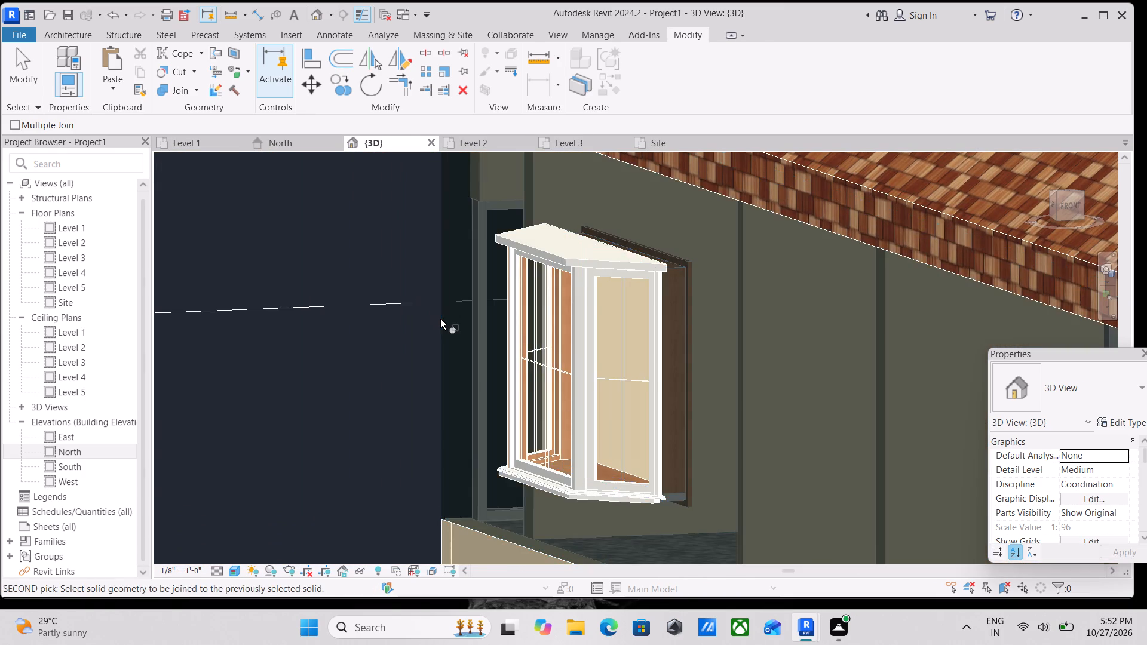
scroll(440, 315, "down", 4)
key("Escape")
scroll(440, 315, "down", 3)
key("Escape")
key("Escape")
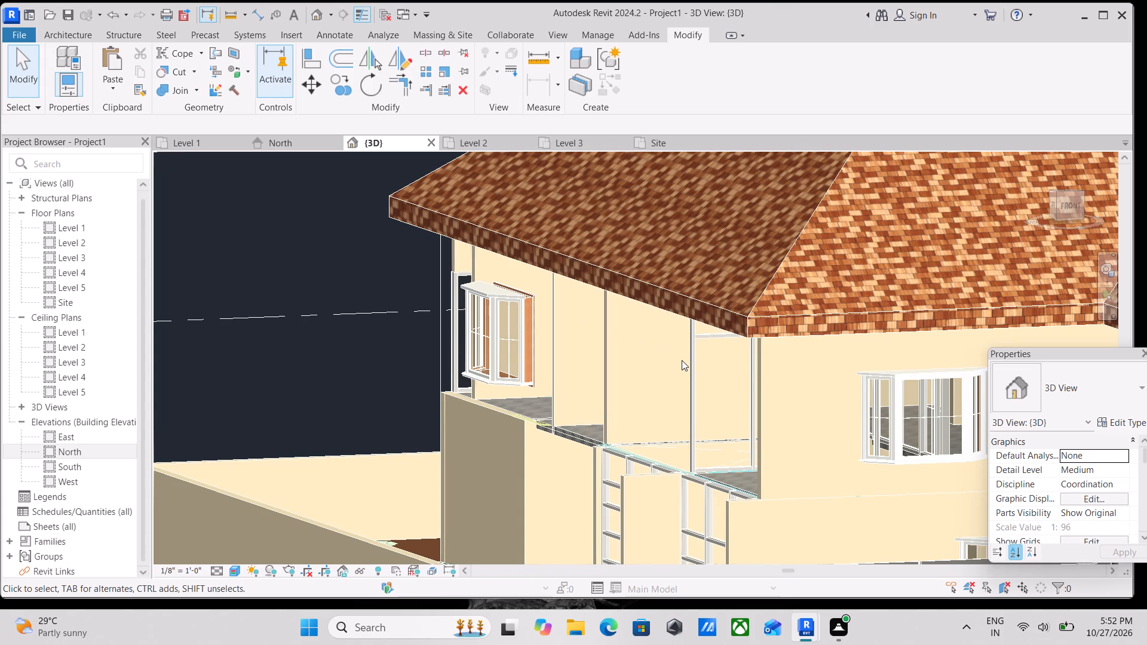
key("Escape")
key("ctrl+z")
Examine the reveal below the upper-storey window of the projecting bay and the wall surface around it.
scroll(746, 352, "down", 3)
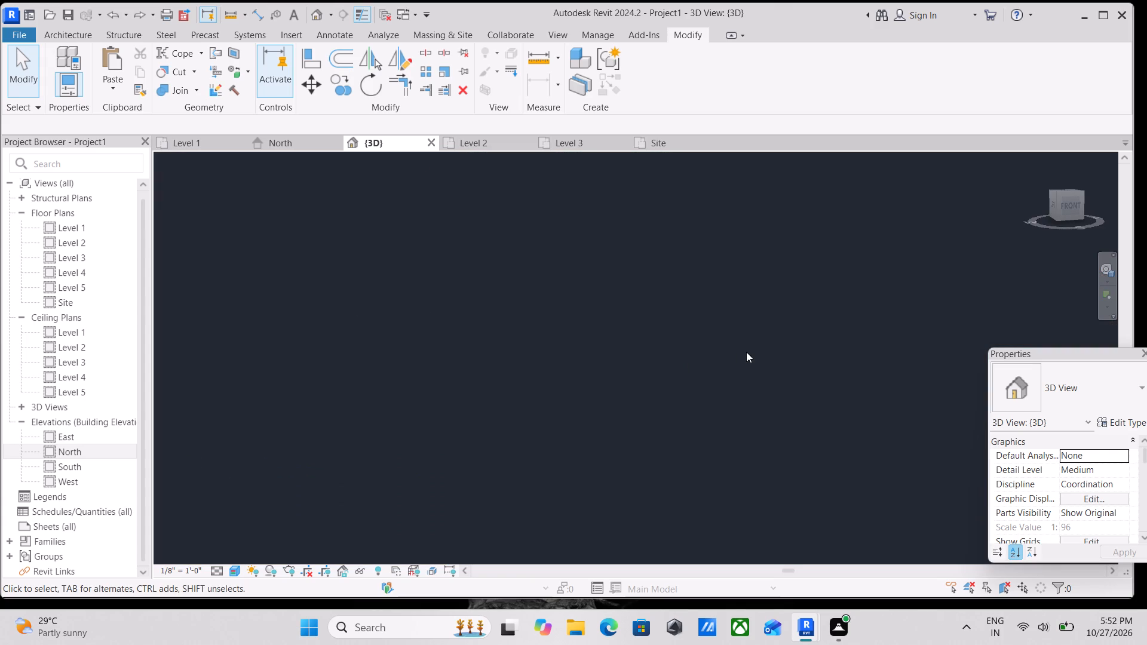
scroll(746, 352, "down", 13)
middle_click_drag(694, 341, 711, 442)
scroll(723, 353, "up", 4)
key("Escape")
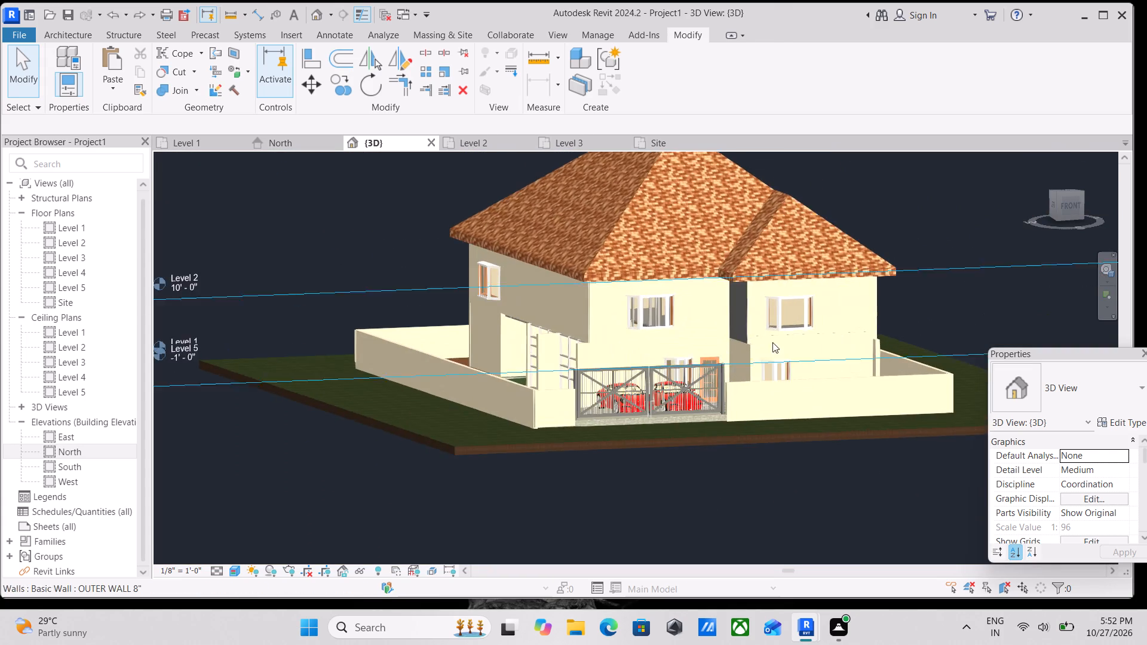
scroll(772, 342, "up", 8)
key("Escape")
key("Escape")
scroll(850, 309, "up", 5)
scroll(578, 322, "up", 5)
scroll(647, 443, "down", 1)
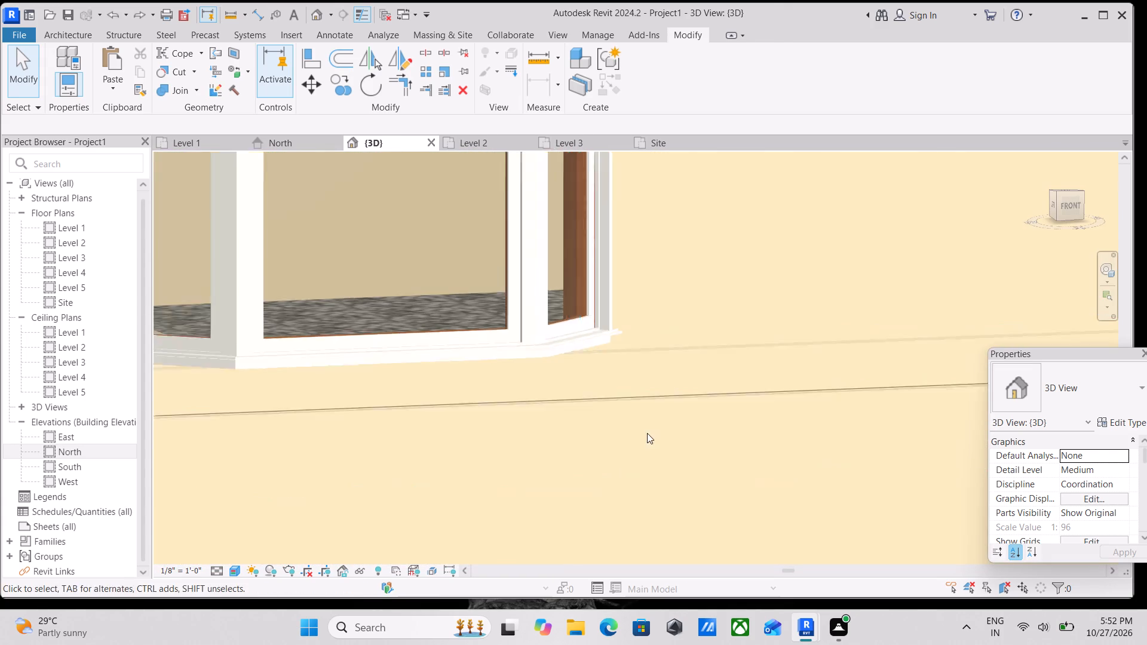
scroll(647, 433, "down", 2)
middle_click_drag(646, 432, 502, 554)
scroll(501, 558, "down", 1)
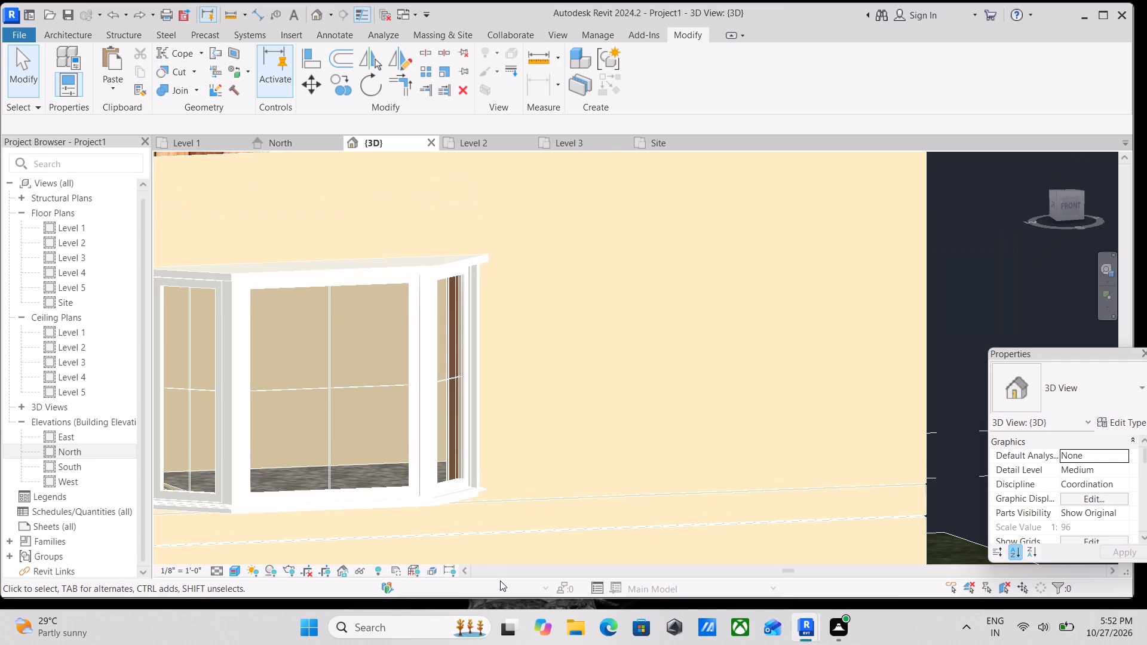
scroll(583, 484, "up", 2)
scroll(524, 462, "down", 5)
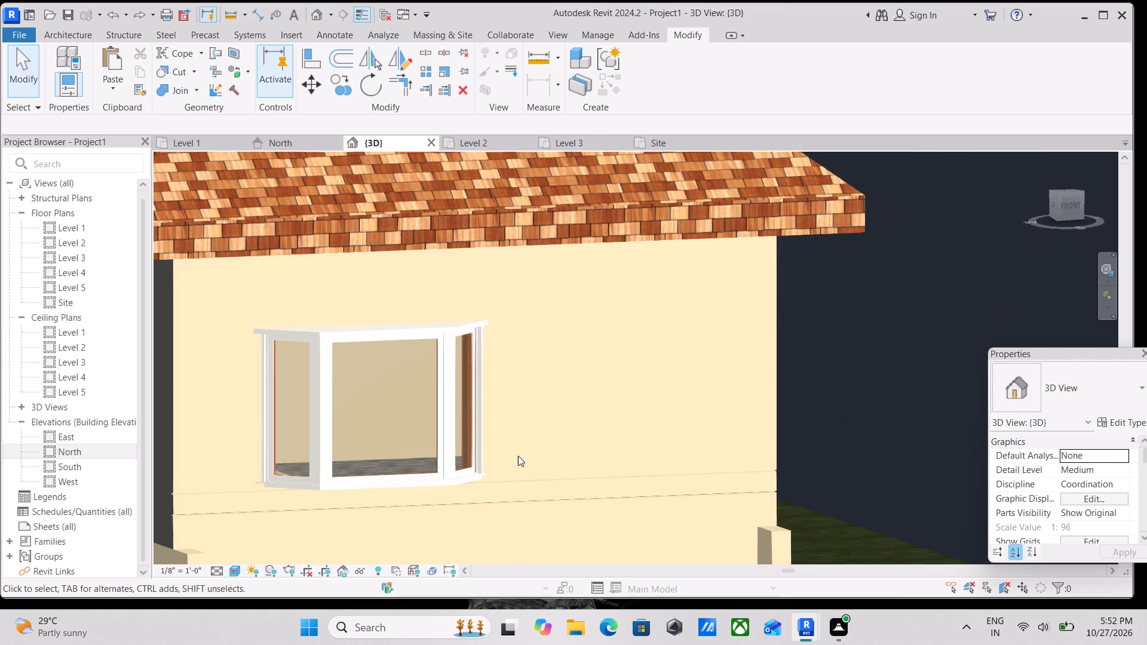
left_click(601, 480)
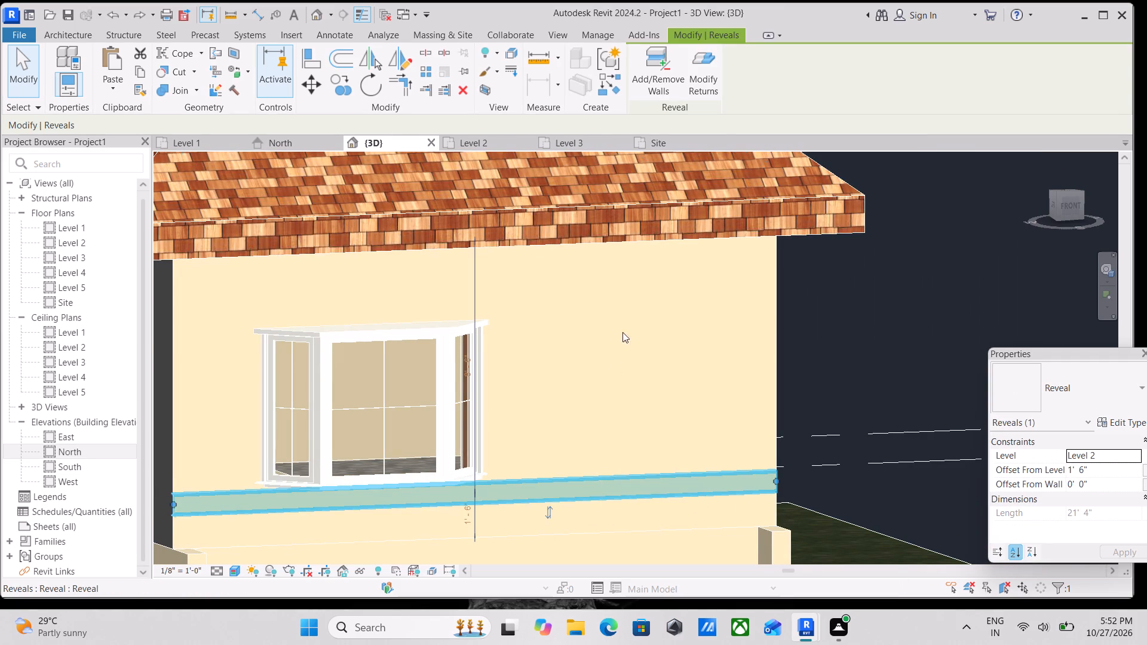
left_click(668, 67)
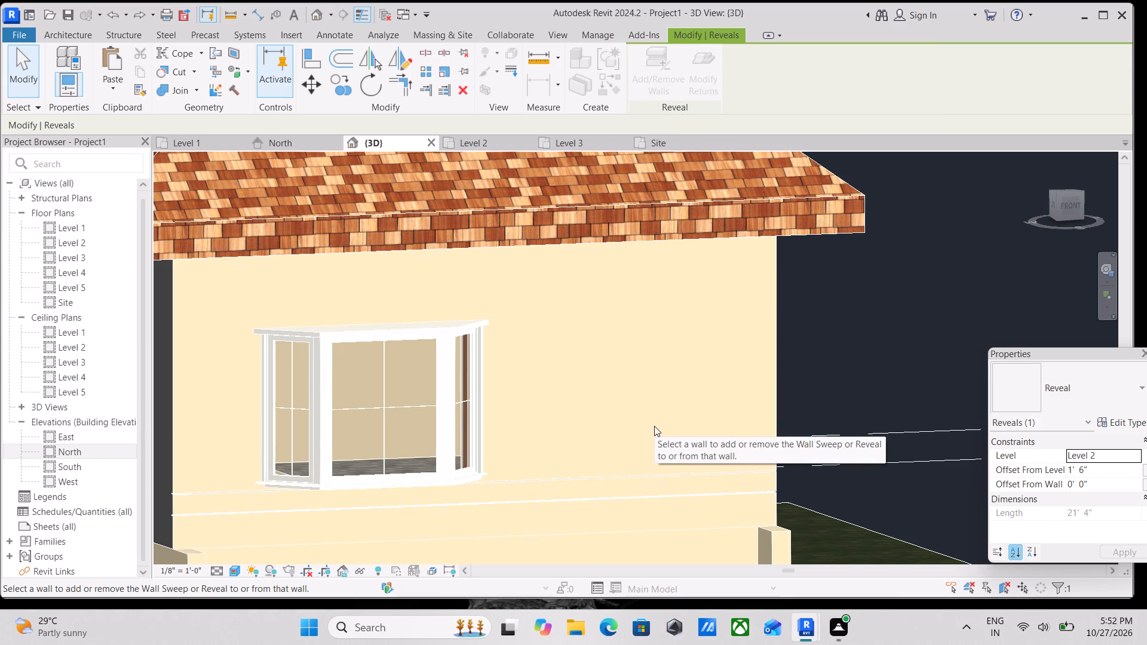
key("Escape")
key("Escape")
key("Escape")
Array the reveal below the projecting bay's upper-storey window, unconstrained, with the second copy about 2' 0" above it on the front wall.
left_click(632, 481)
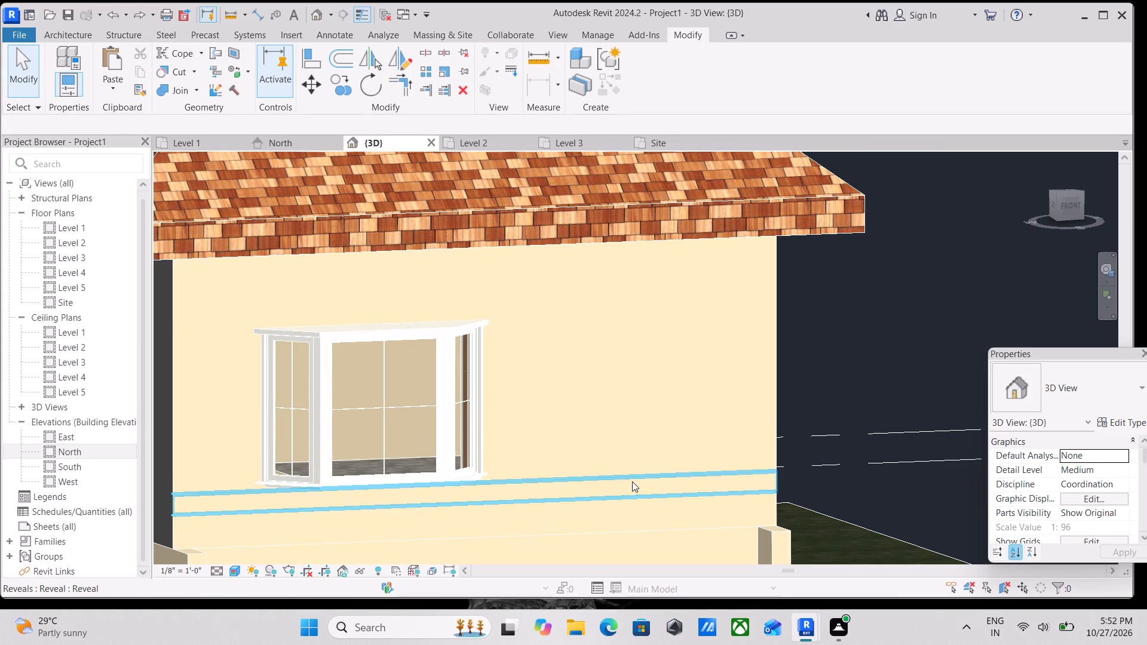
left_click(1070, 206)
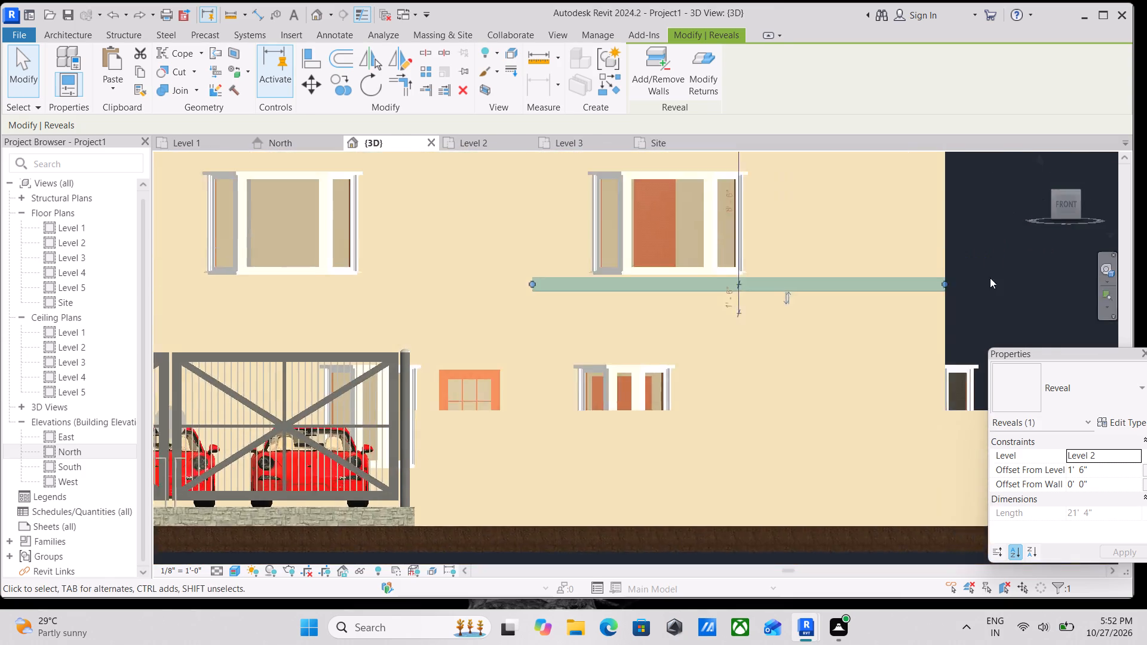
scroll(895, 283, "down", 2)
middle_click_drag(860, 284, 845, 407)
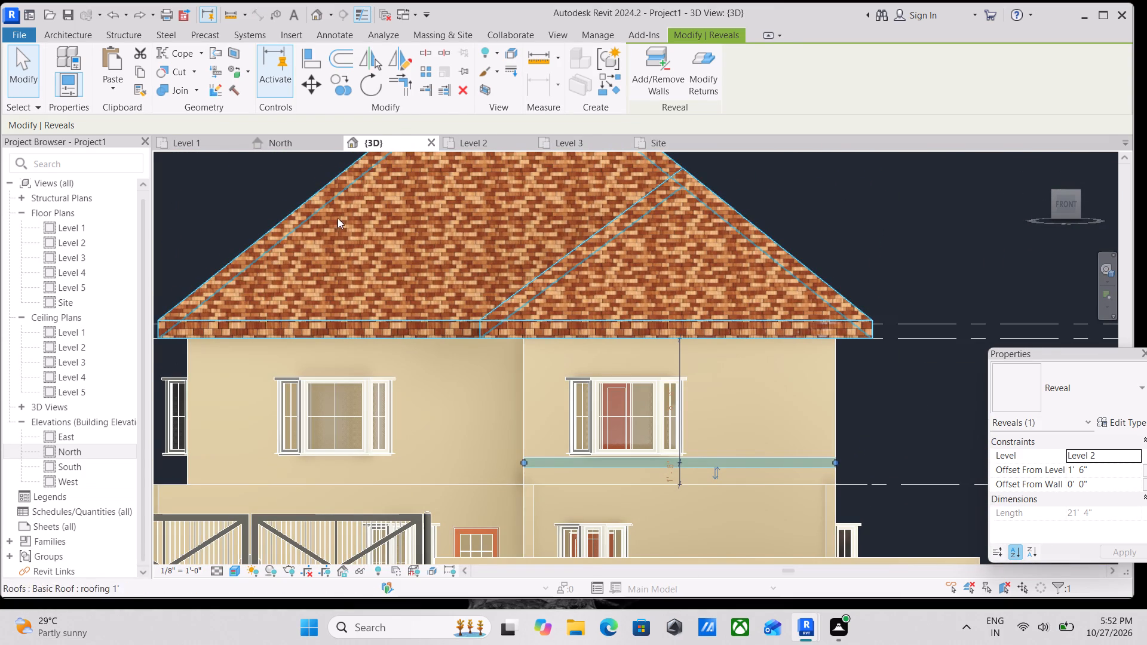
left_click(425, 76)
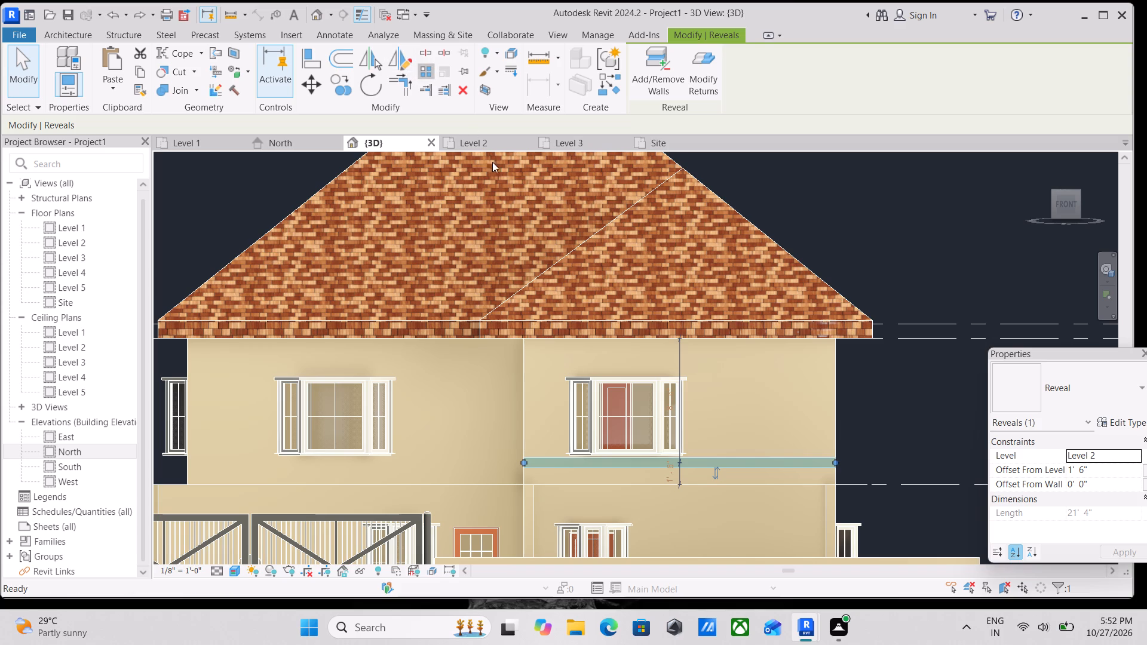
scroll(710, 454, "up", 6)
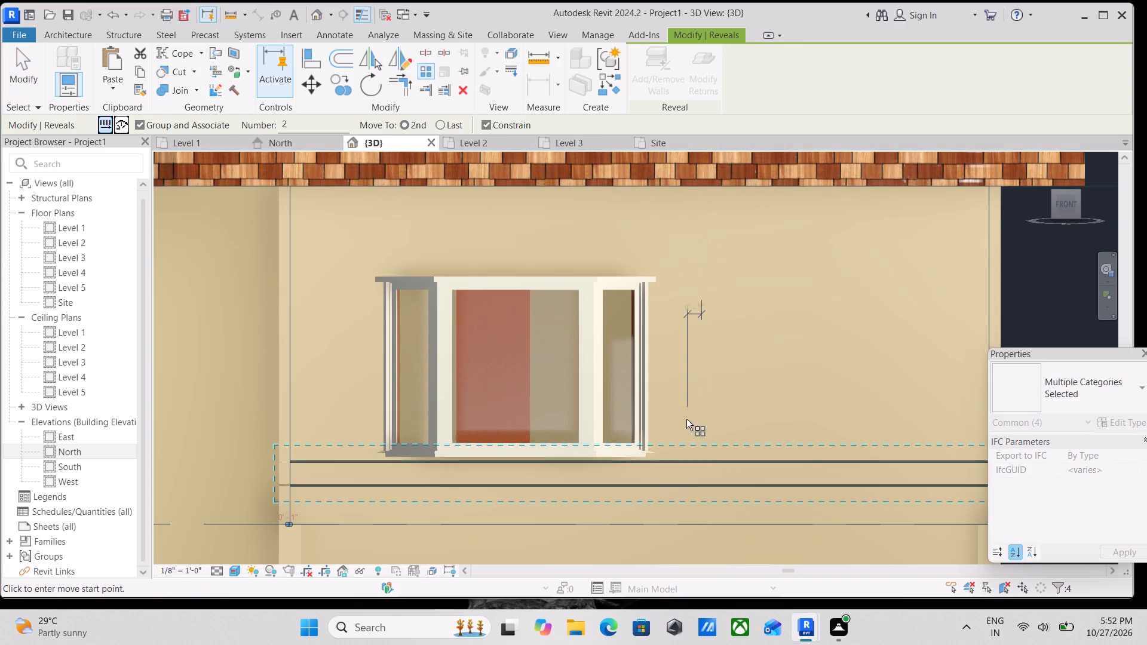
scroll(692, 382, "down", 1)
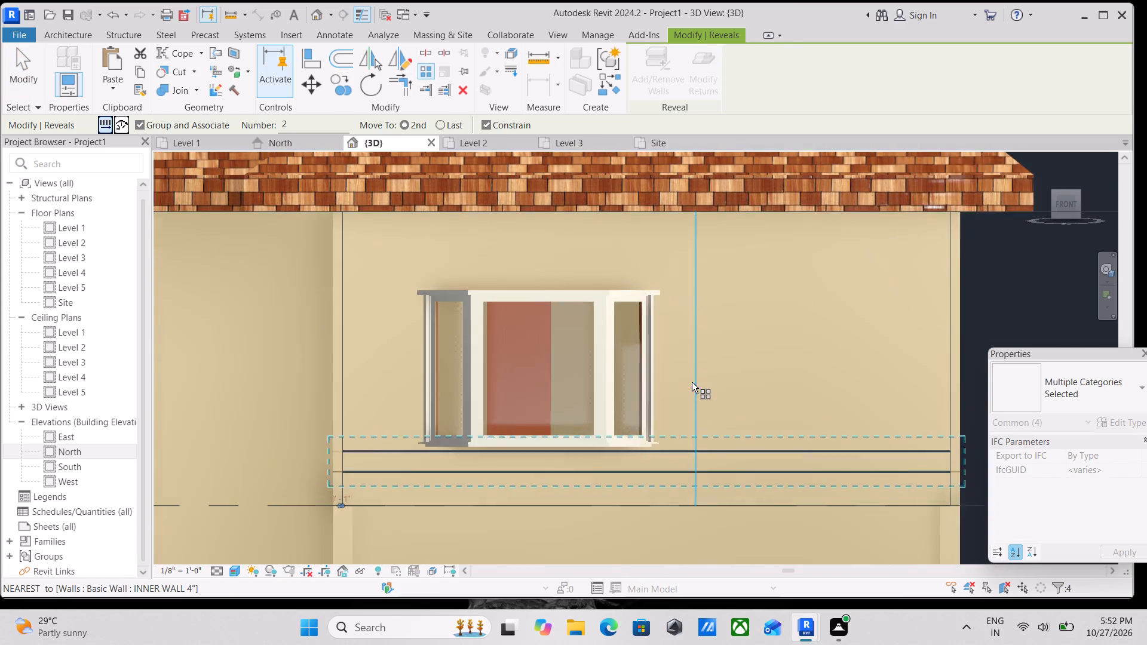
middle_click_drag(692, 382, 719, 524)
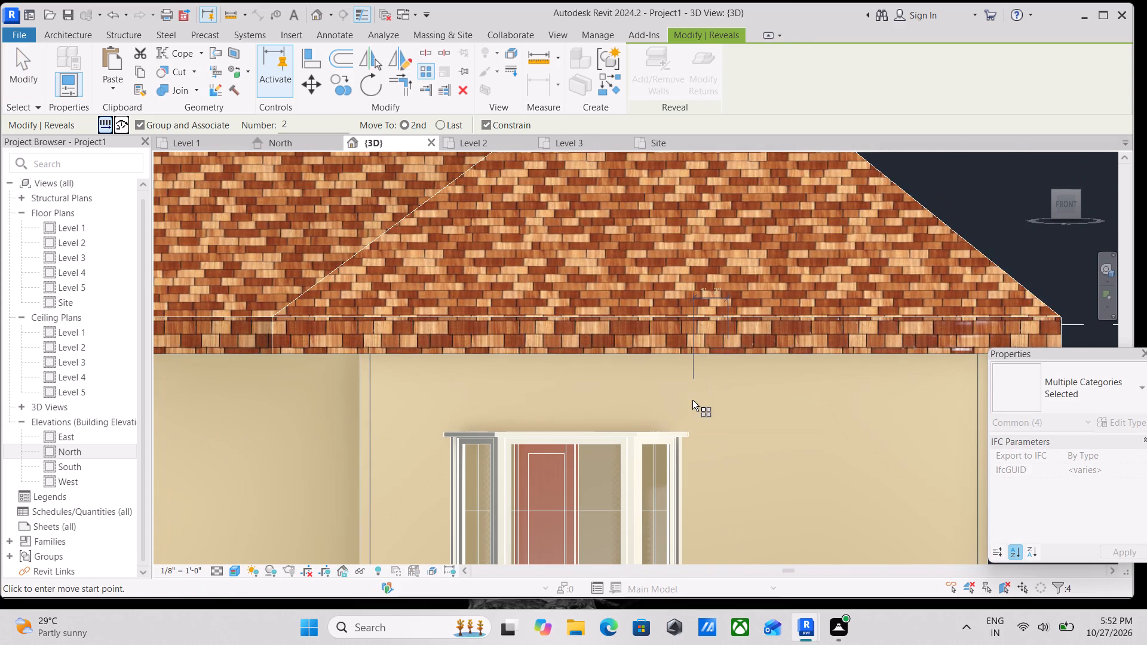
scroll(686, 450, "down", 1)
middle_click_drag(686, 454, 658, 250)
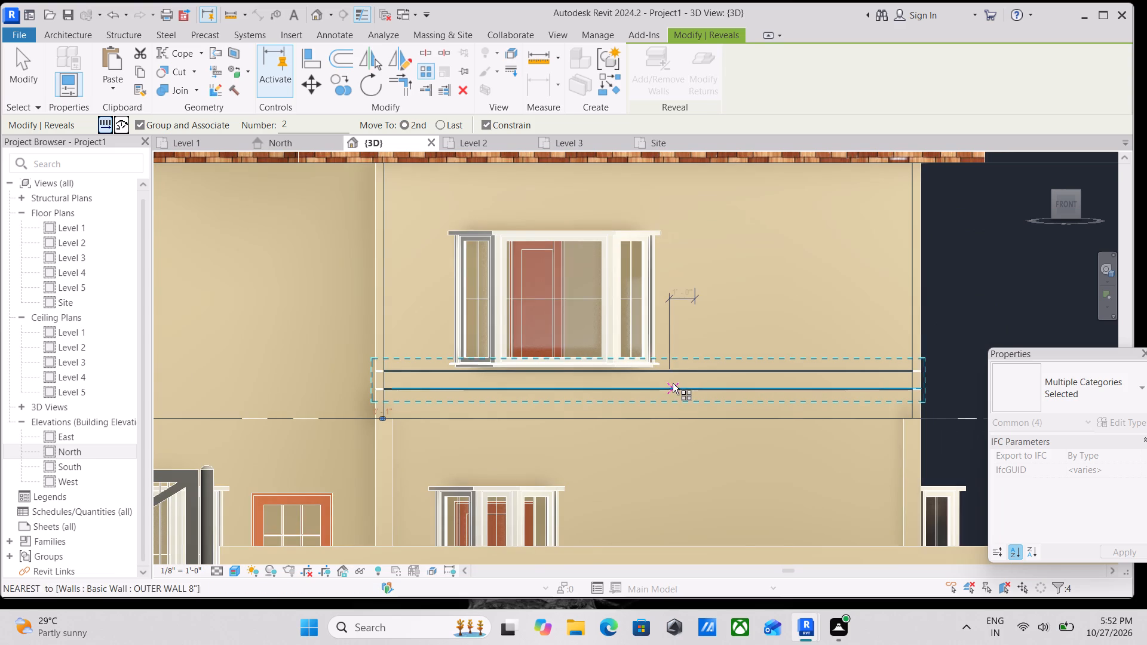
scroll(671, 380, "up", 2)
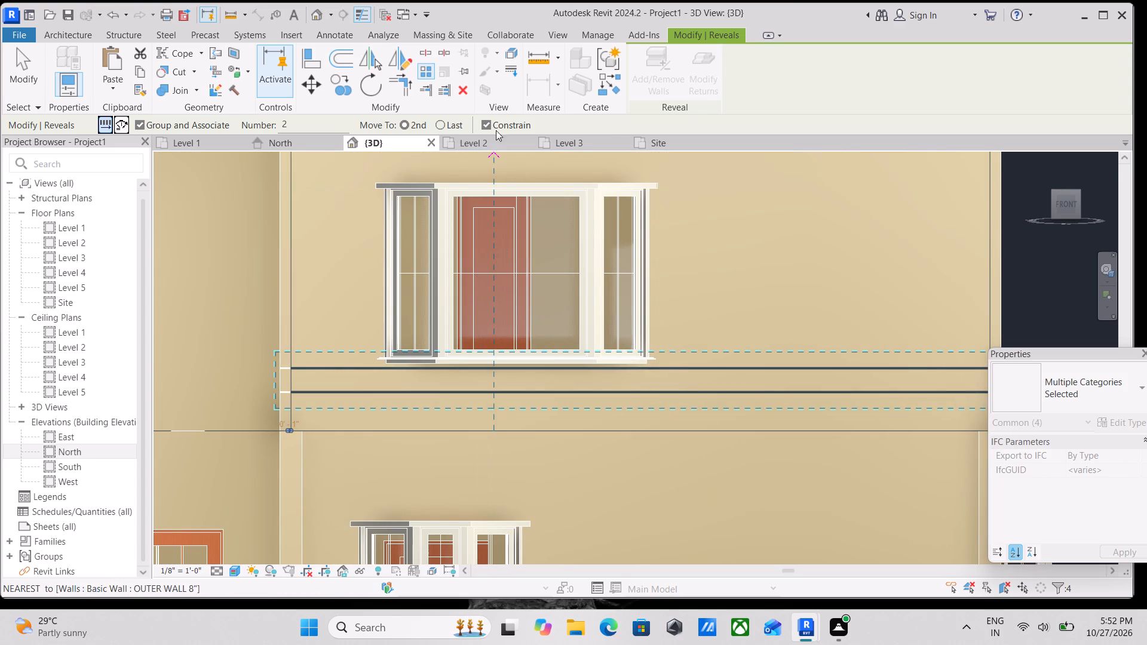
left_click(483, 122)
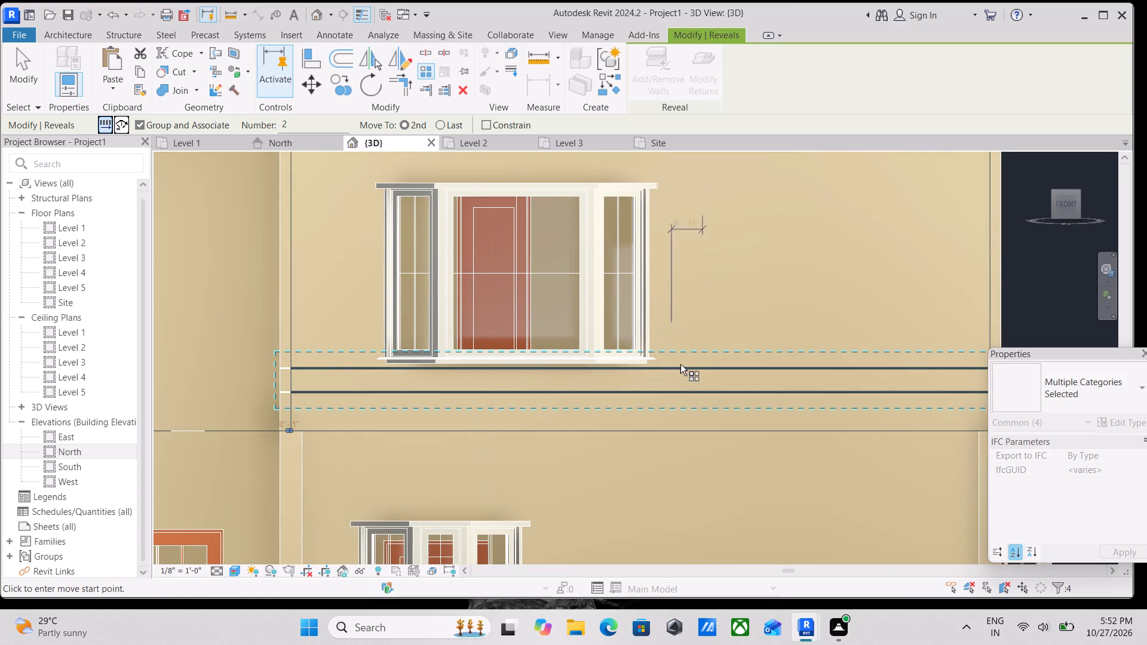
left_click(697, 364)
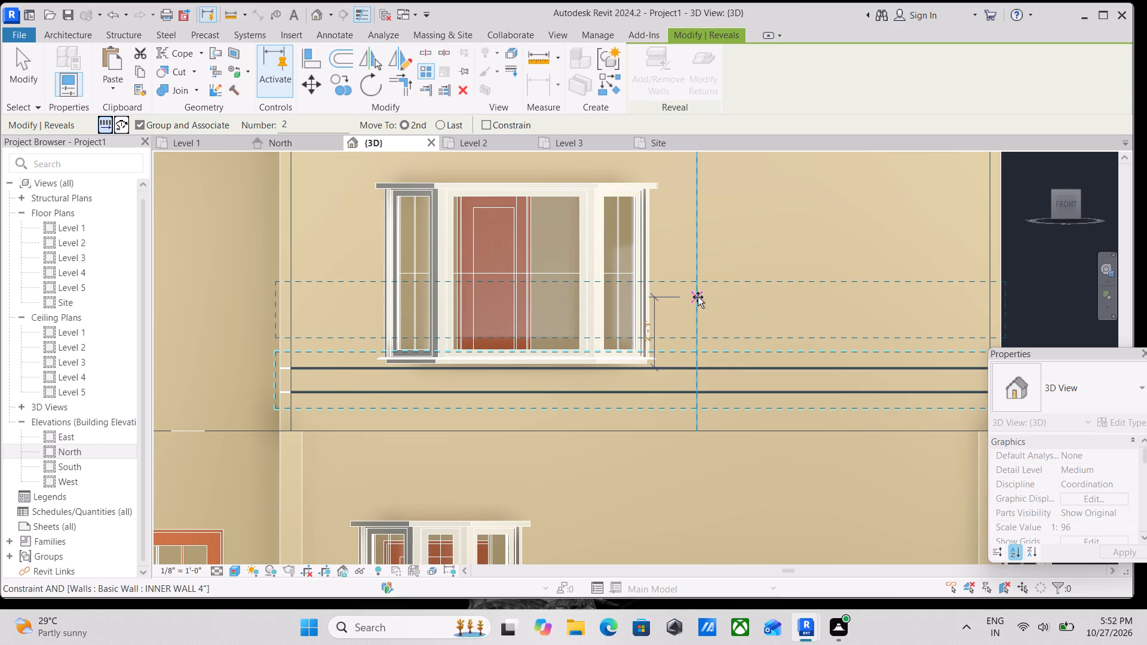
left_click(697, 299)
Set the reveal array's count to 5 so it repeats up the bay's upper-storey wall.
scroll(697, 299, "down", 1)
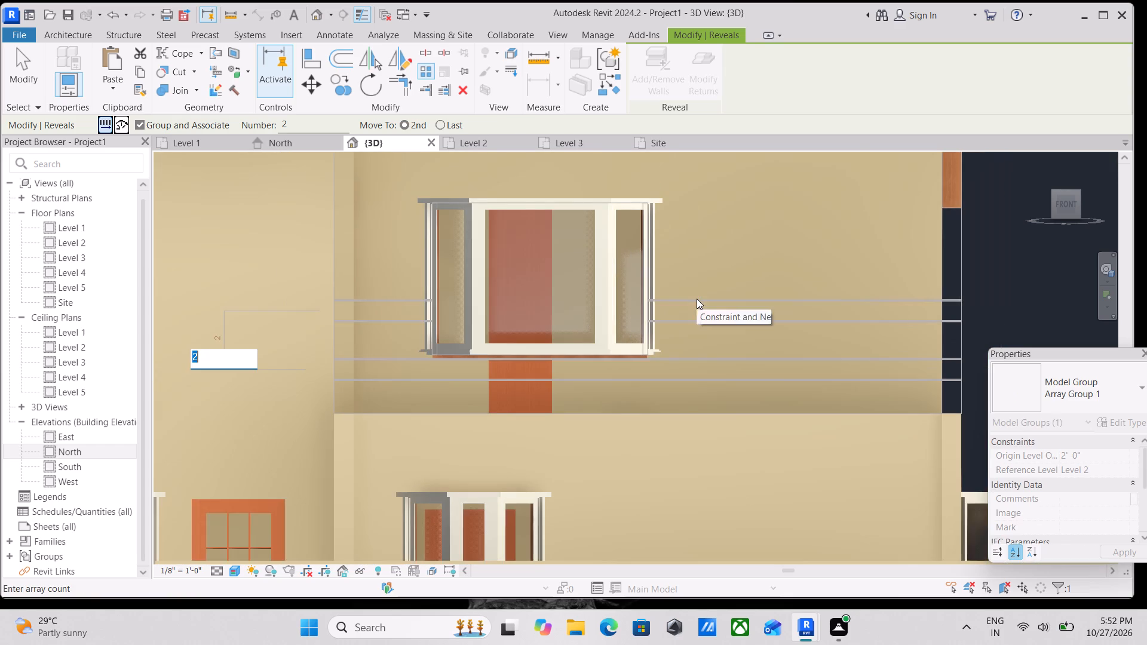
middle_click_drag(697, 299, 703, 389)
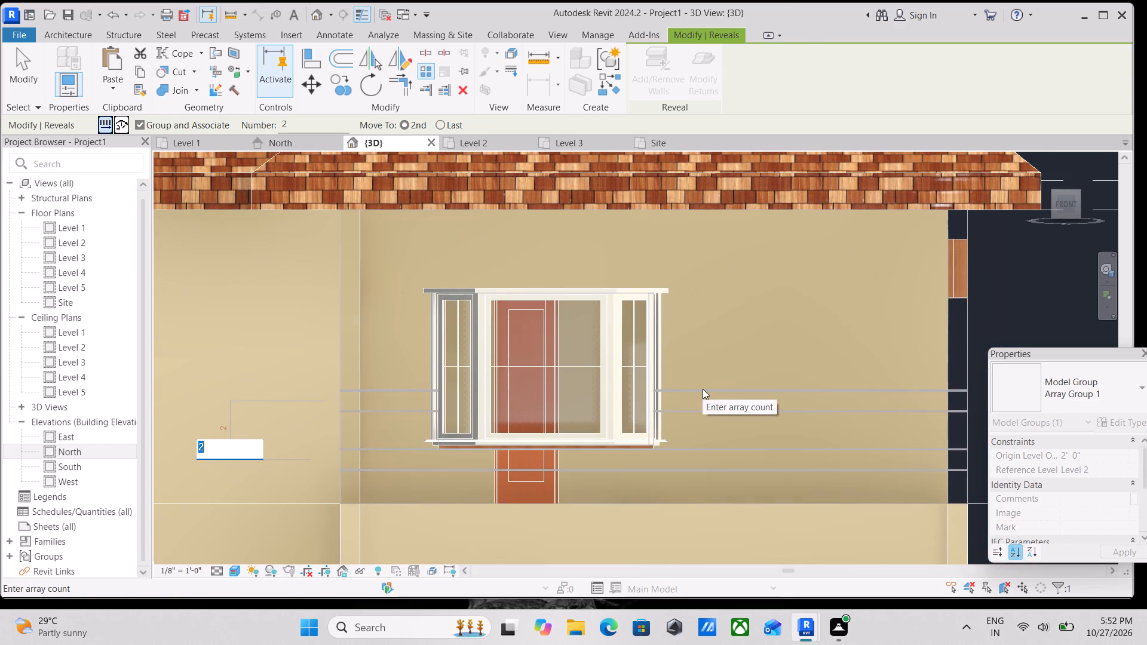
key("4")
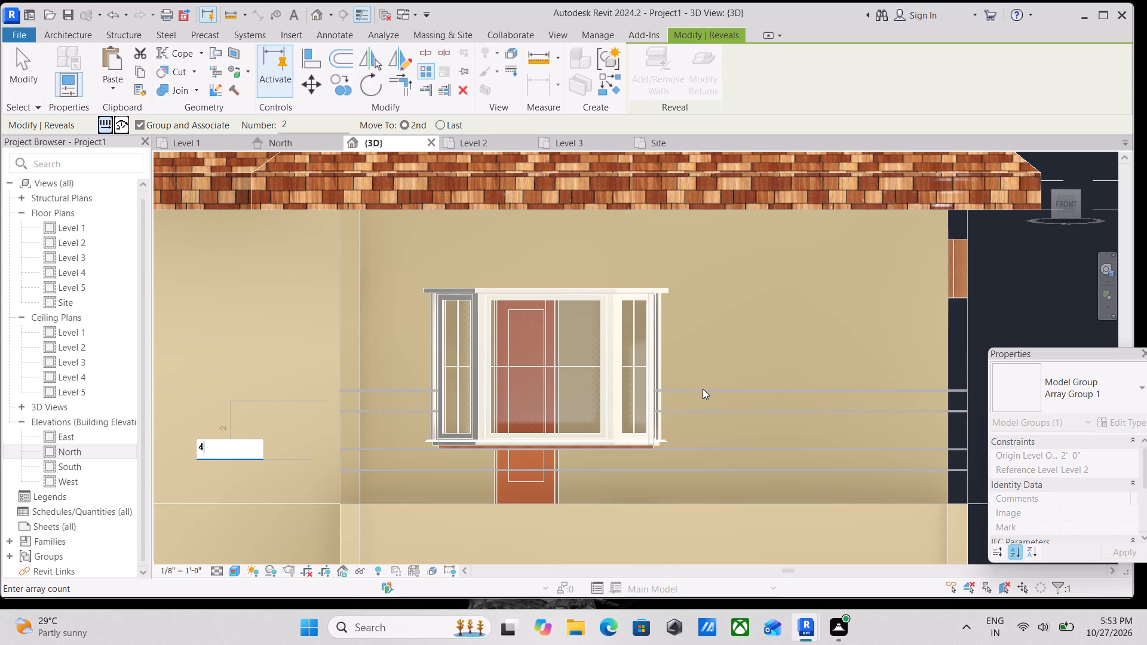
key("BackSpace")
key("5")
key("Return")
key("Escape")
scroll(715, 371, "down", 3)
key("Escape")
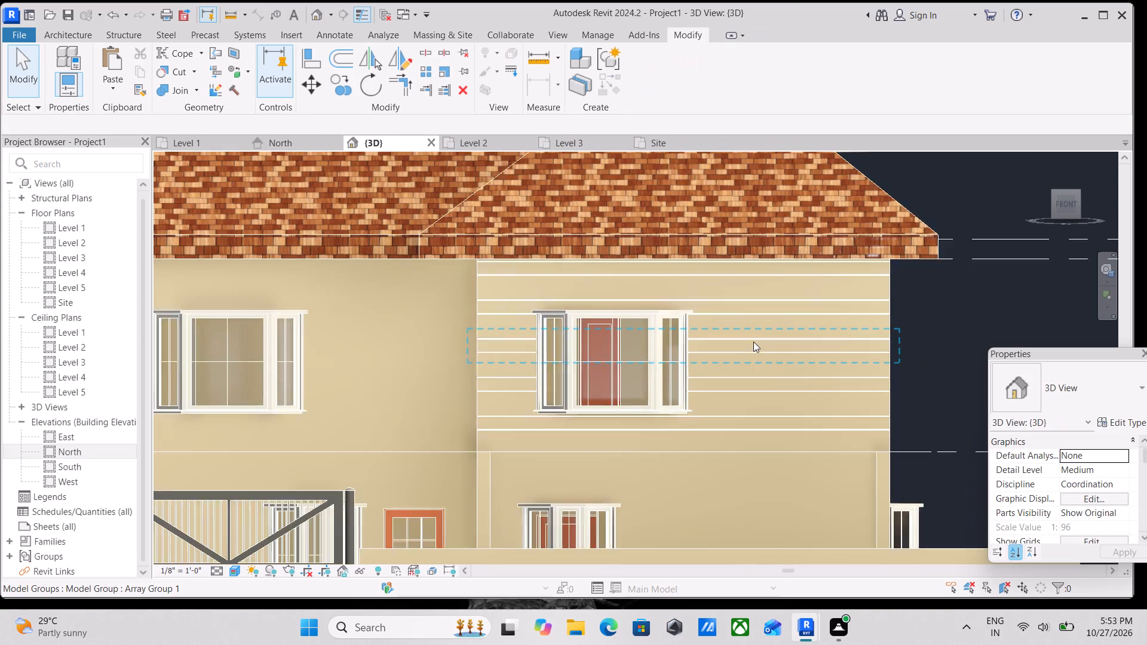
Examine the arrayed reveals on the bay's upper-storey wall, including their ends at the wall corner and the plain wall below.
scroll(762, 349, "down", 2)
scroll(845, 422, "down", 2)
middle_click_drag(808, 443, 797, 468, "shift")
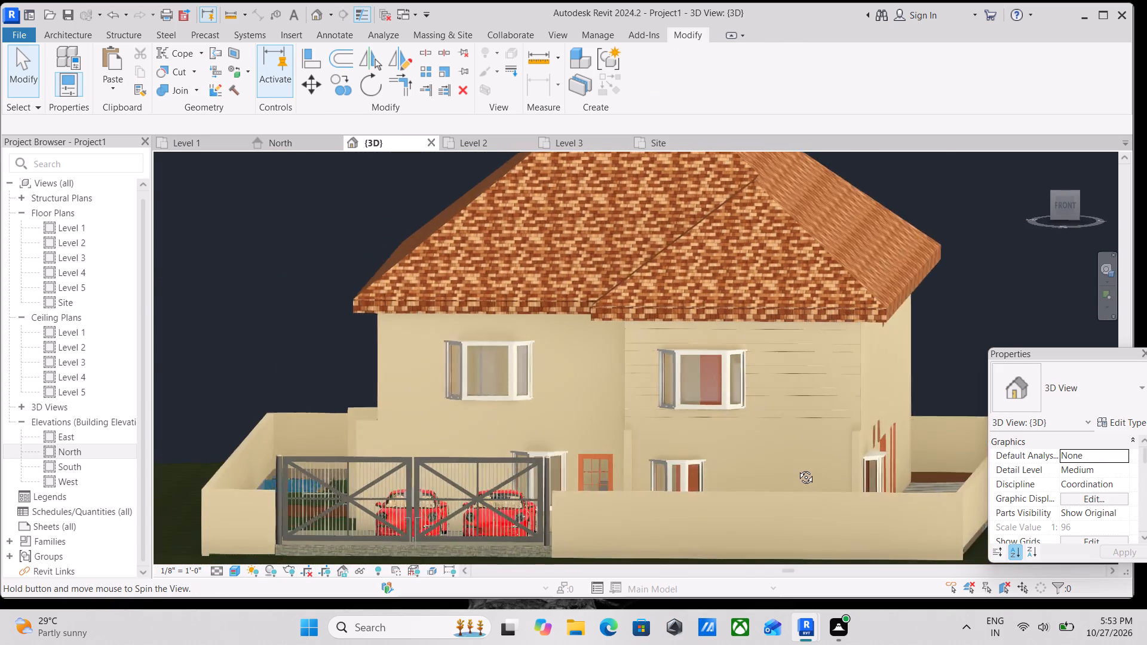
middle_click_drag(797, 468, 750, 598, "shift")
scroll(746, 596, "down", 1, "shift")
scroll(802, 505, "up", 5)
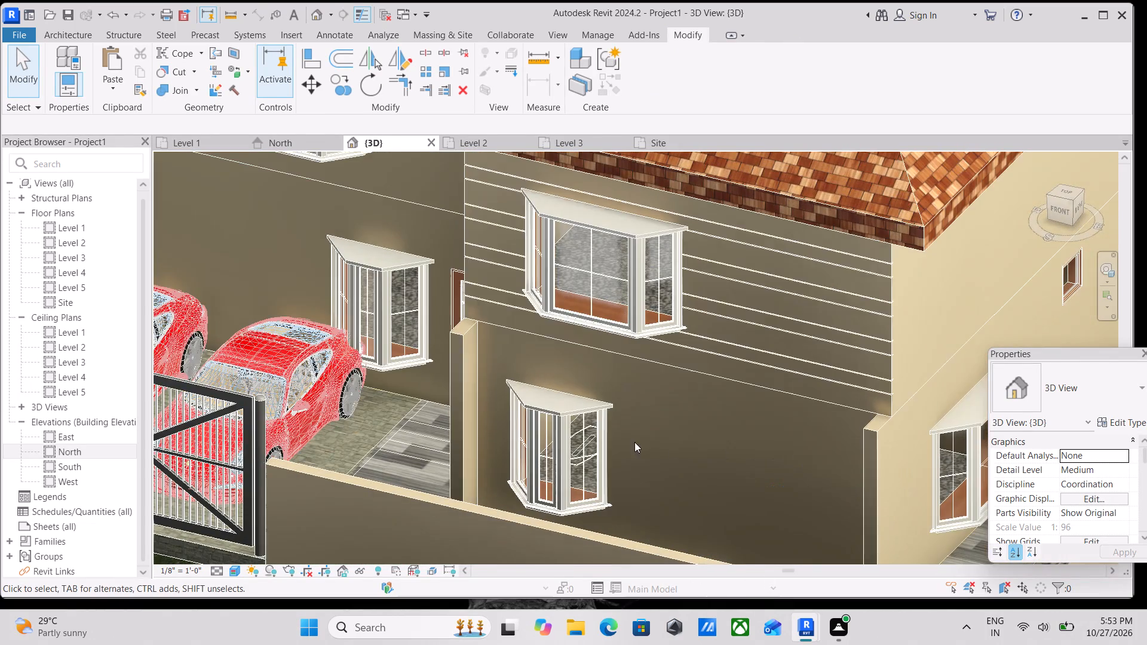
scroll(840, 394, "up", 3)
scroll(427, 376, "up", 8)
scroll(569, 415, "down", 2)
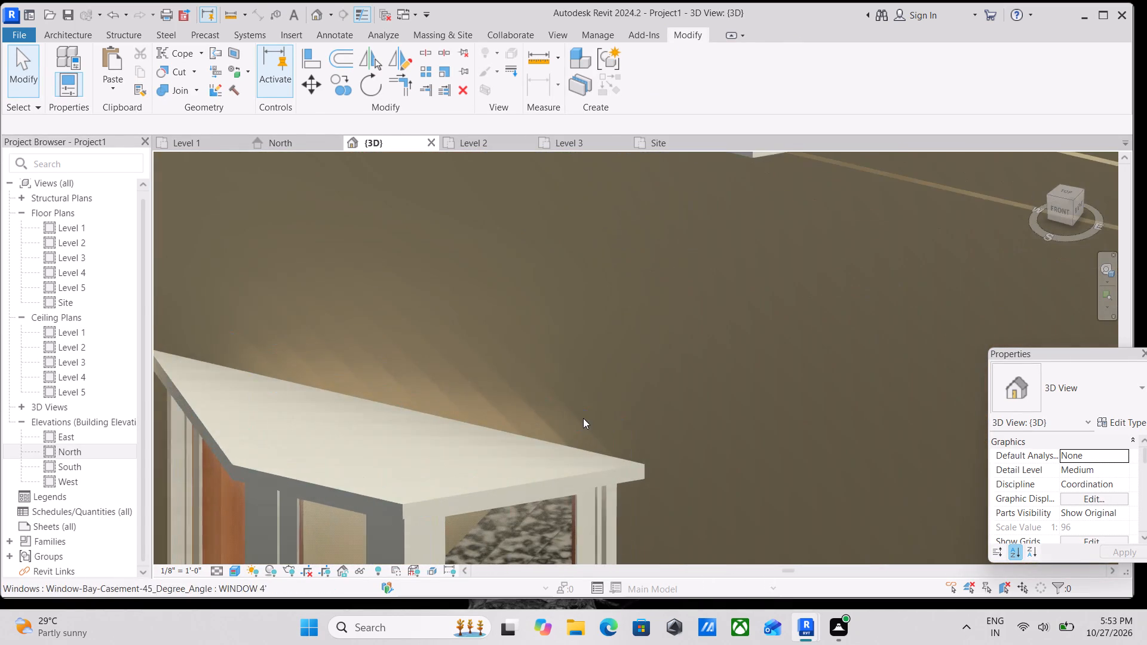
scroll(583, 418, "down", 8)
middle_click_drag(731, 428, 593, 443)
scroll(790, 357, "down", 4)
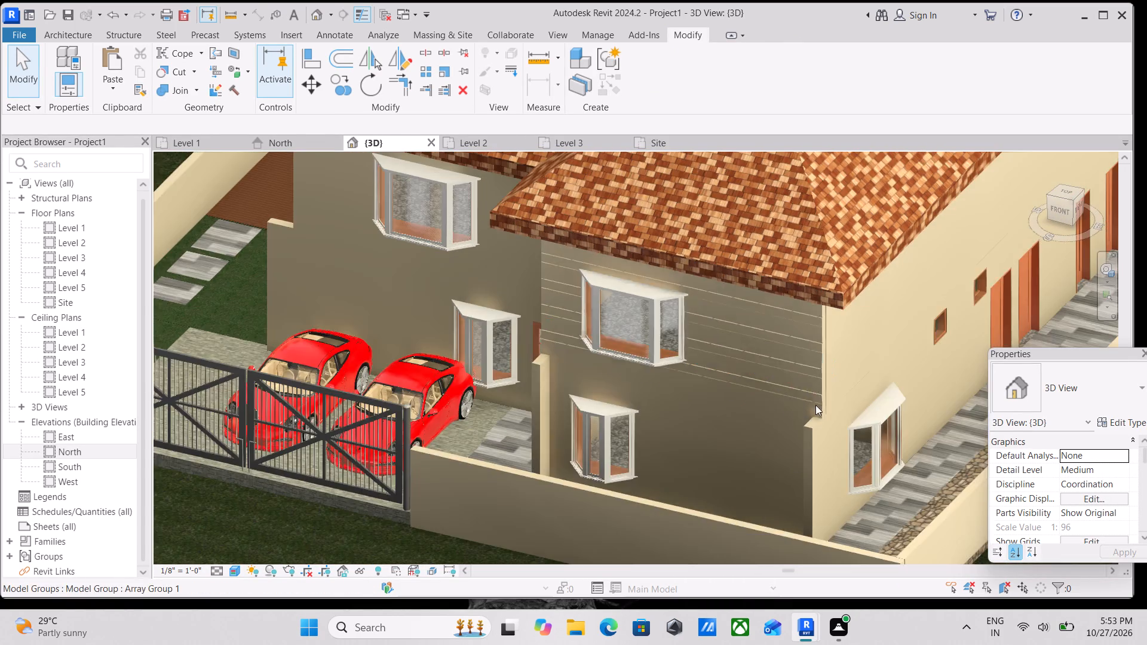
scroll(807, 418, "down", 3)
middle_click_drag(802, 418, 870, 361)
scroll(808, 398, "up", 6)
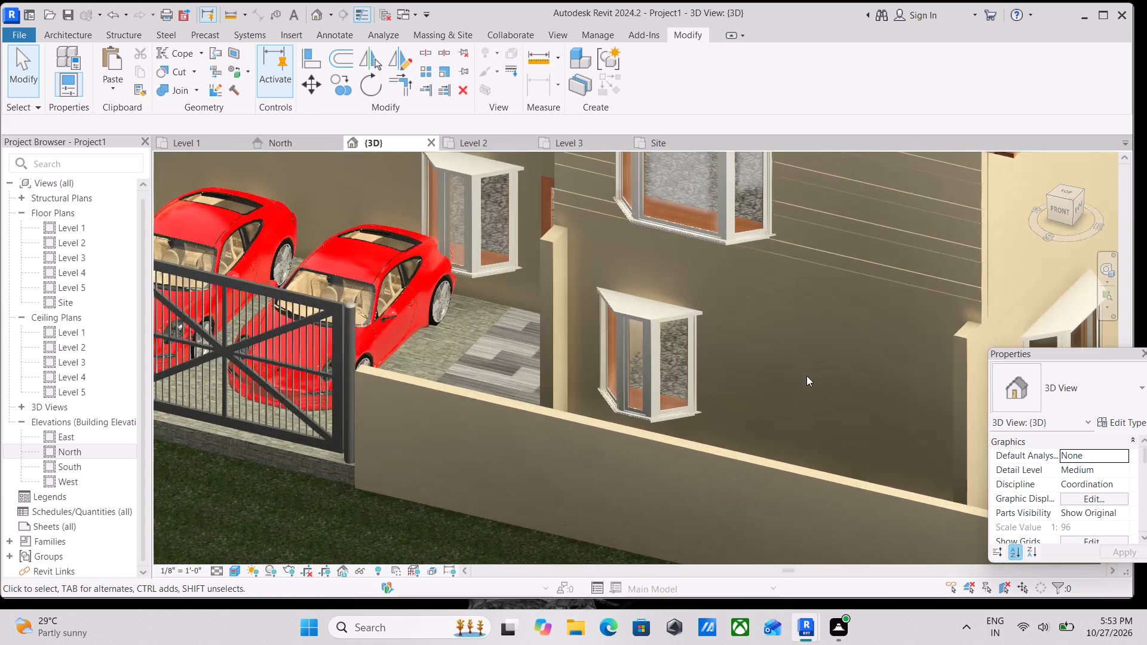
middle_click_drag(806, 385, 743, 437)
scroll(774, 371, "down", 1)
middle_click_drag(774, 371, 783, 370)
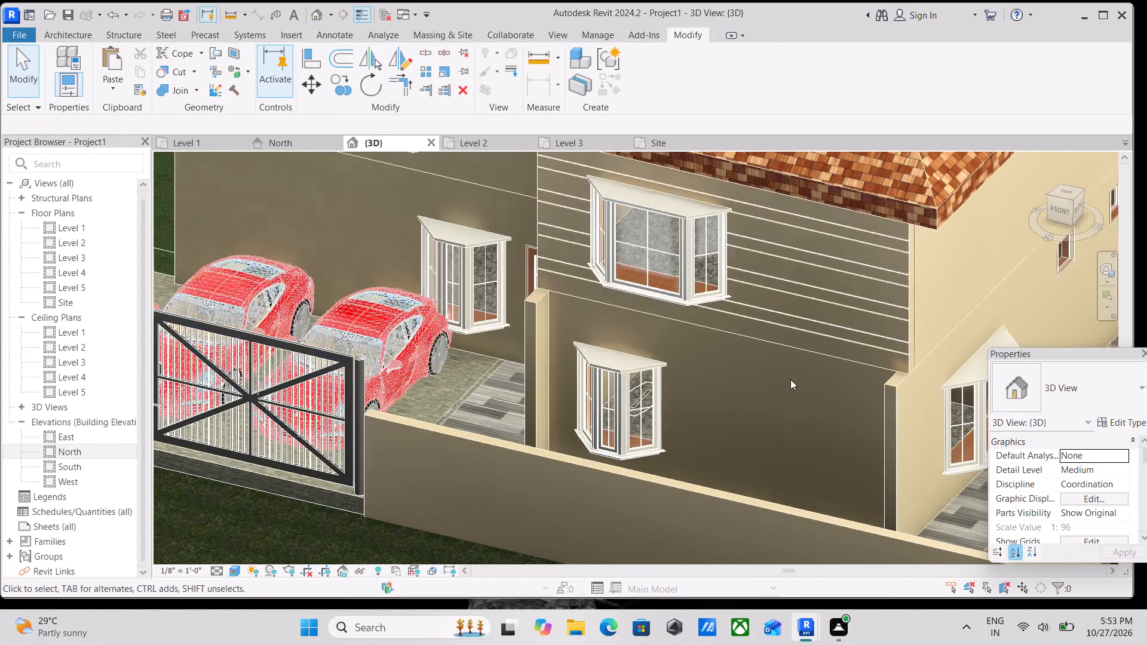
scroll(893, 248, "up", 2)
scroll(882, 371, "up", 5)
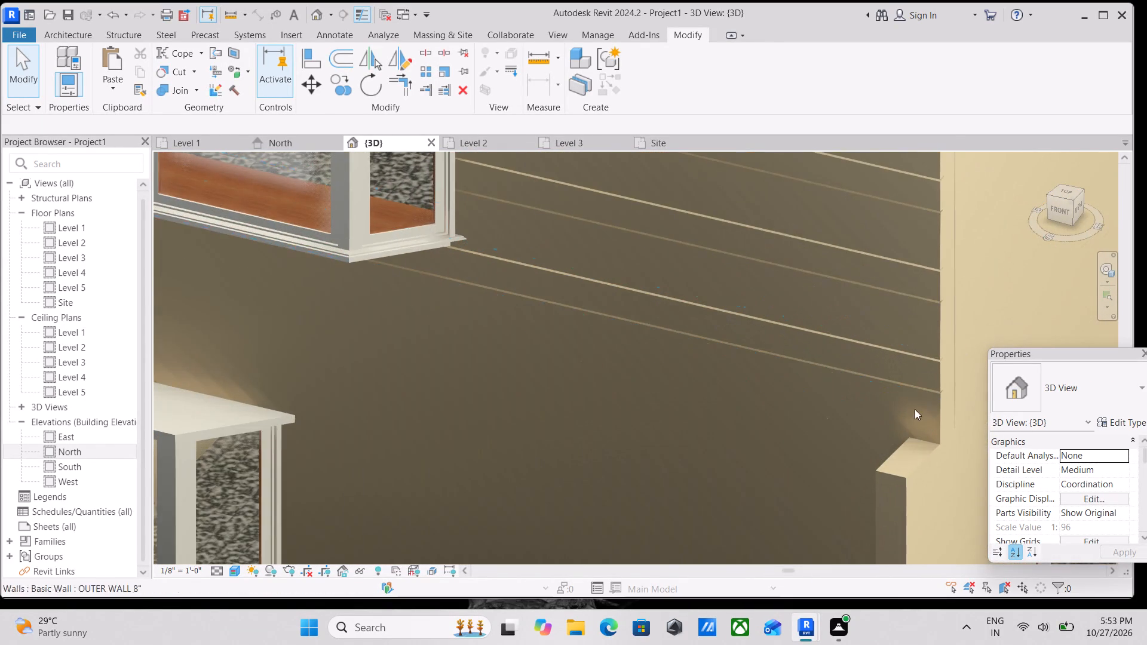
scroll(935, 320, "down", 5)
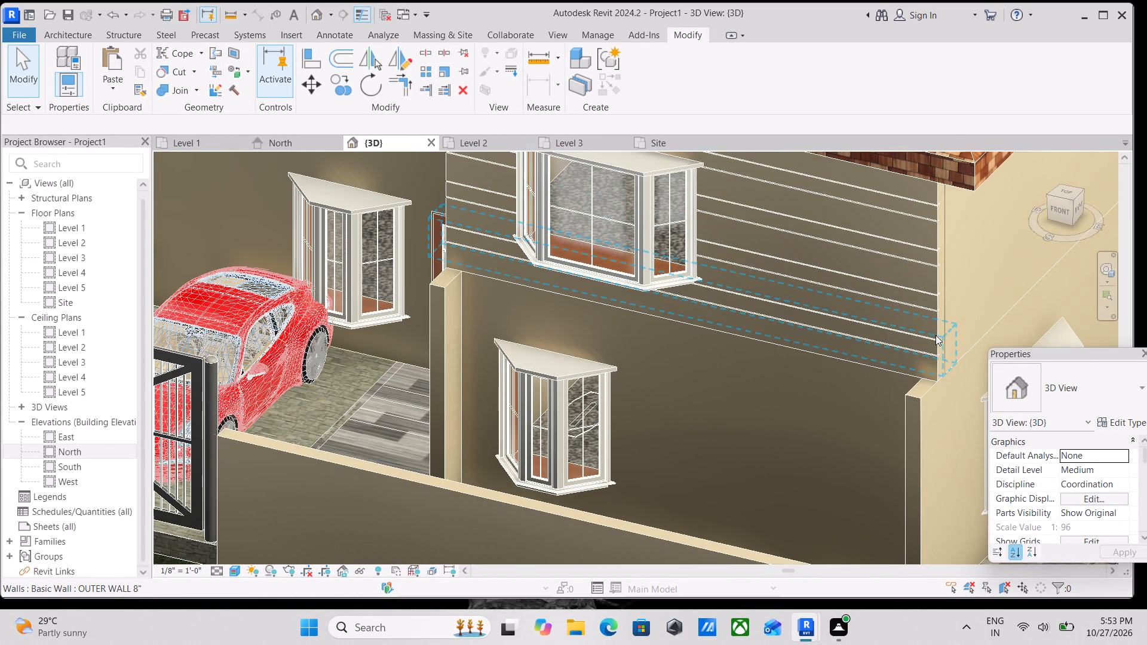
Select all instances of the reveal array group and copy them 10' 0" straight down onto the bay's ground-floor front wall.
left_click(928, 345)
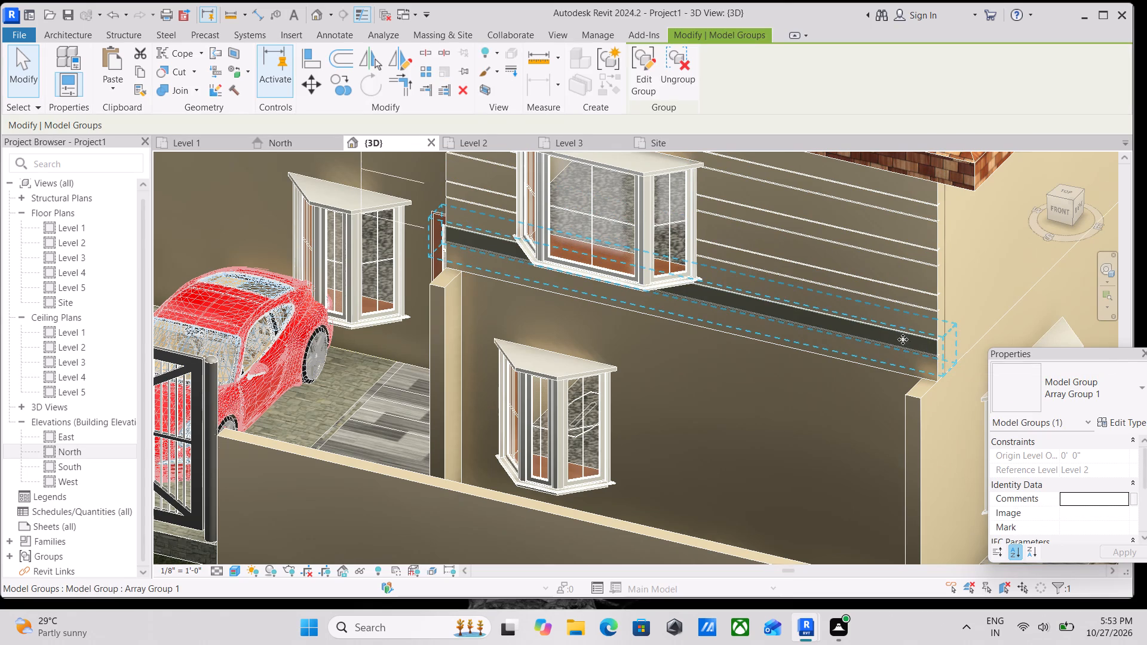
scroll(824, 318, "down", 1)
middle_click_drag(824, 318, 898, 383)
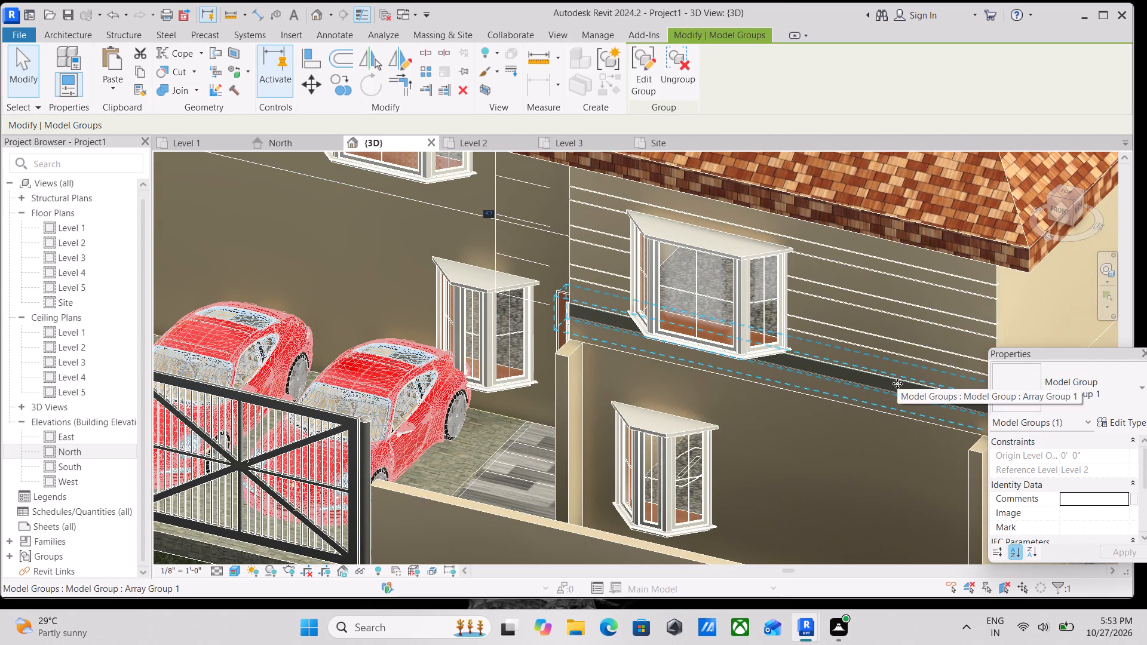
type("sa")
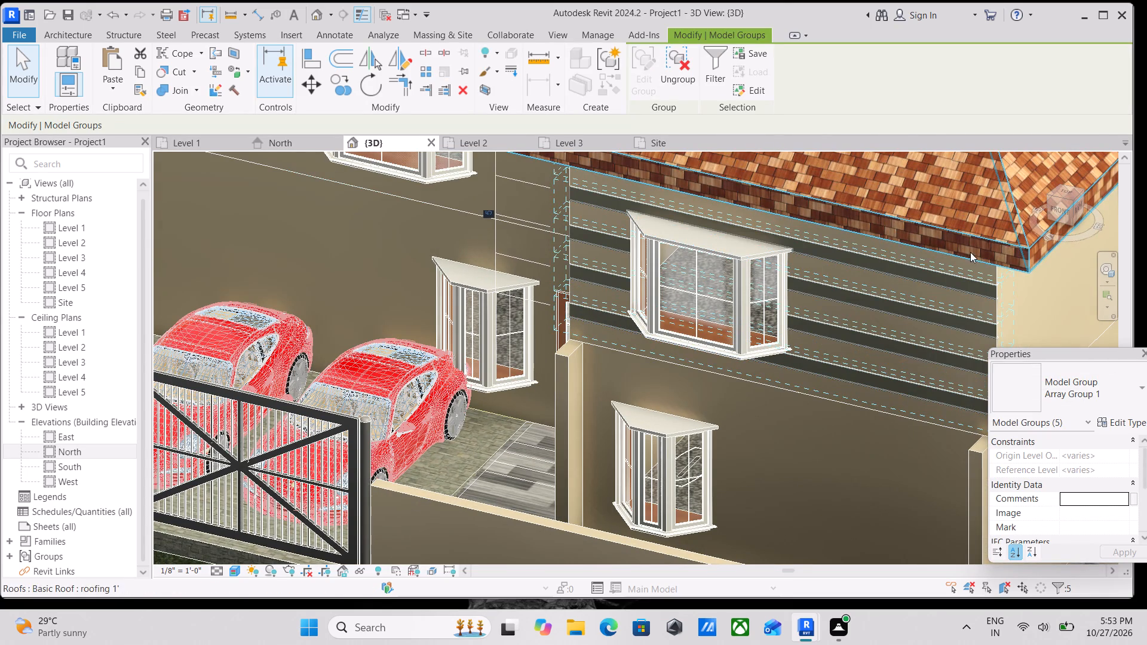
left_click(1063, 211)
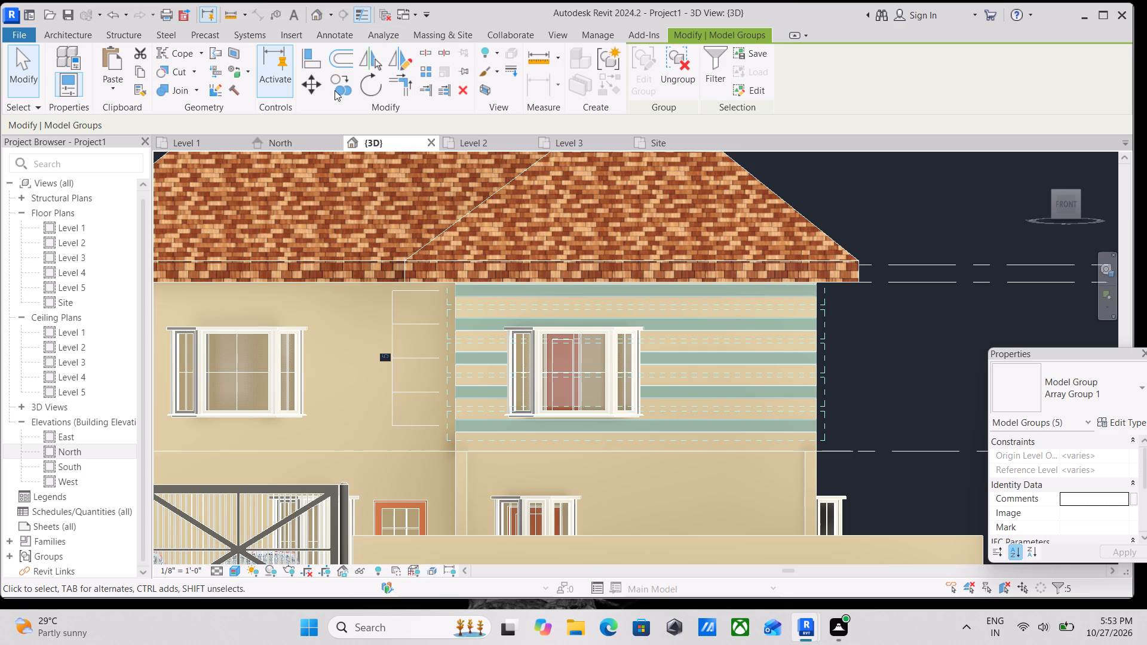
left_click(335, 90)
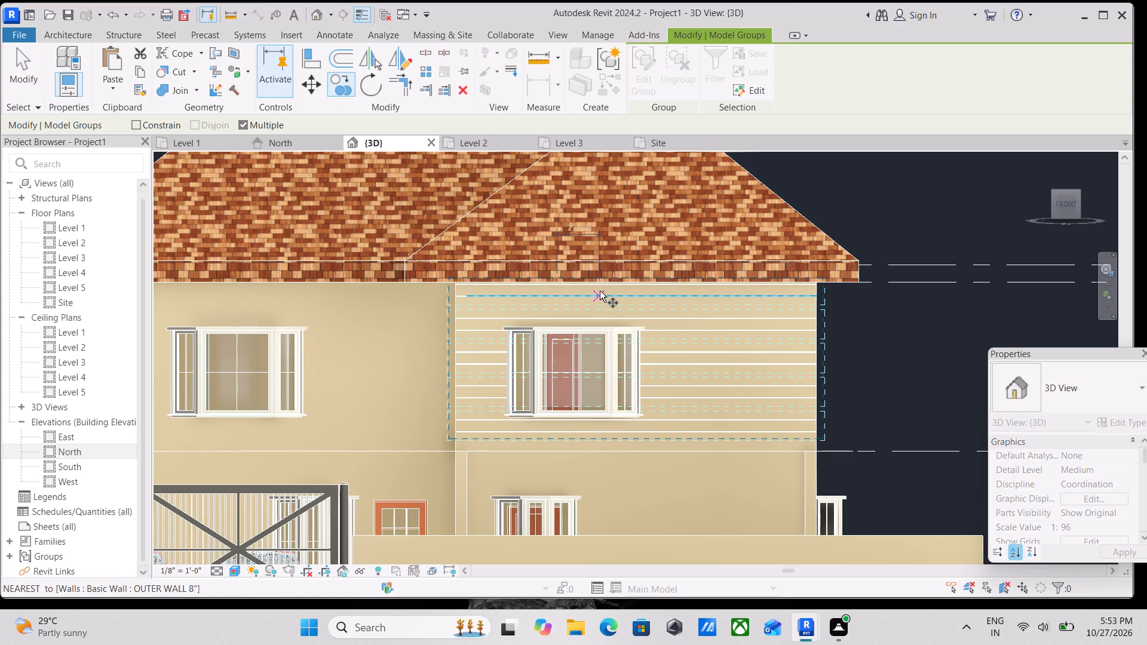
left_click(630, 279)
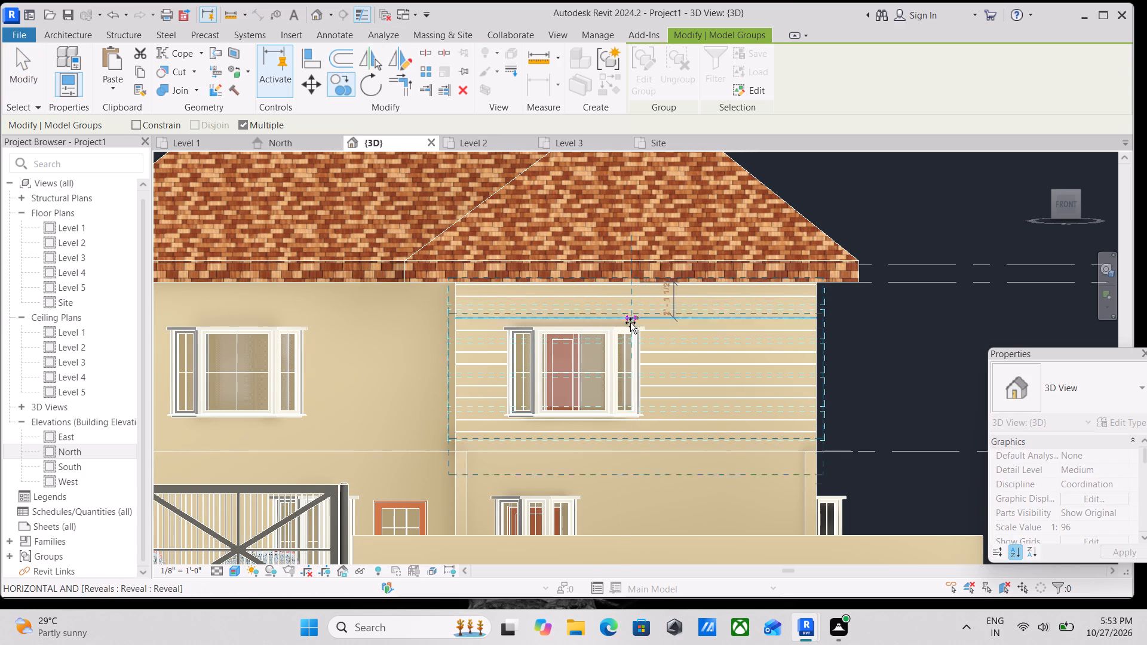
left_click(628, 452)
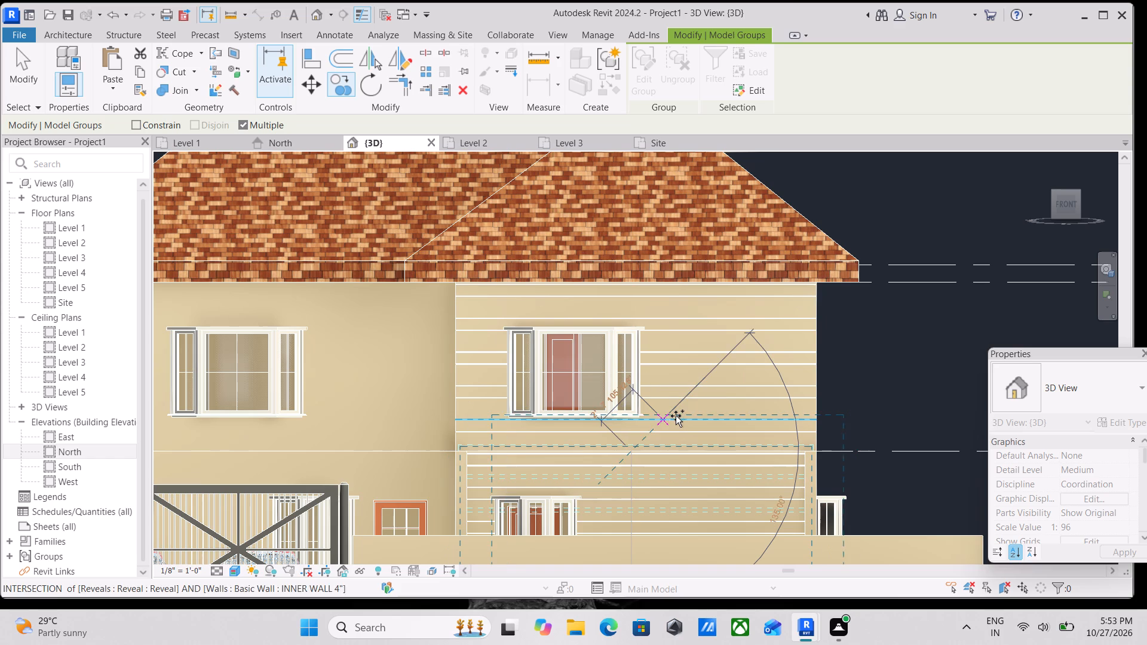
key("Escape")
scroll(673, 373, "down", 4)
key("Escape")
scroll(657, 380, "down", 2)
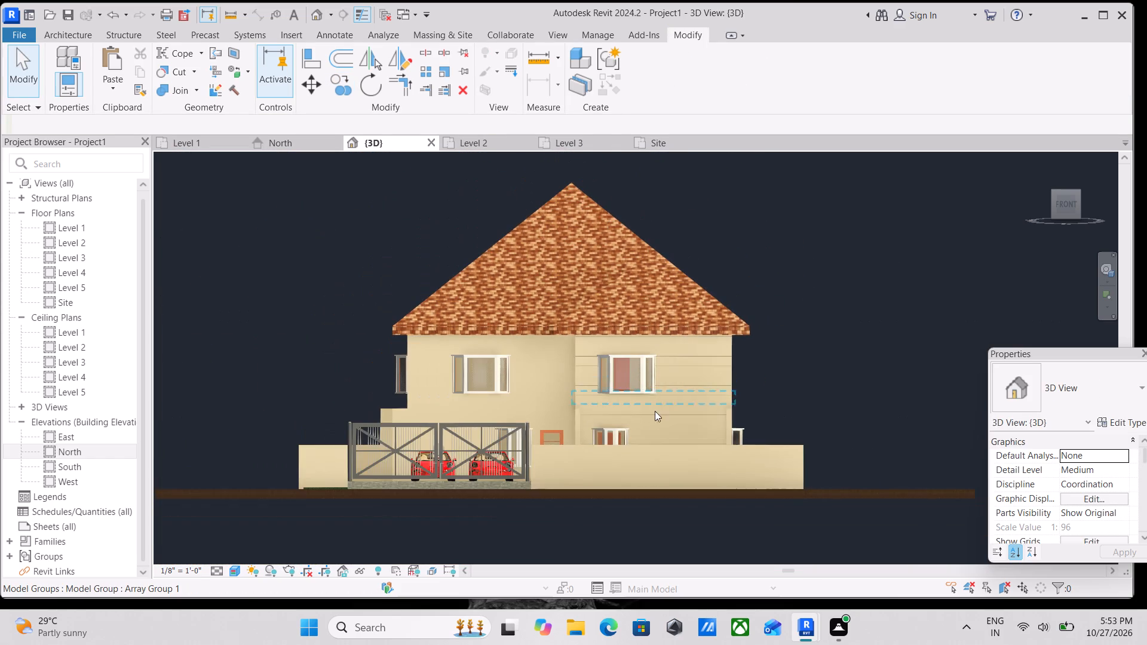
Examine the projecting bay's reveals on both storeys and the dark upper side wall where the bay meets the main facade.
middle_click_drag(579, 363, 628, 398, "shift")
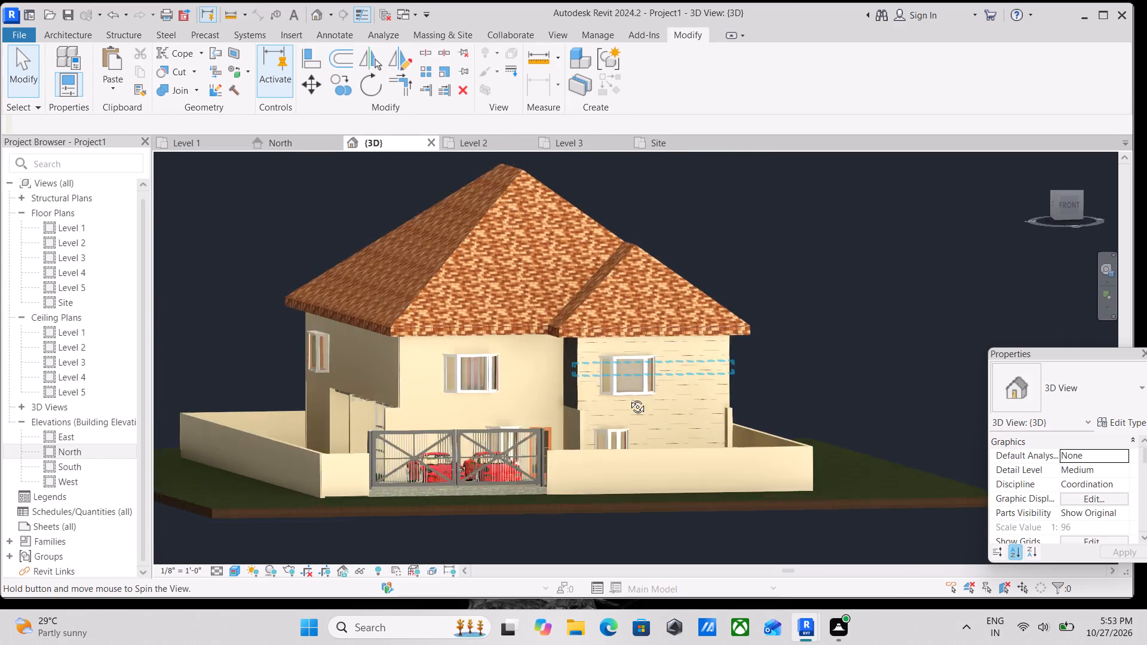
middle_click_drag(628, 398, 718, 477, "shift")
scroll(675, 447, "up", 3)
key("grave")
scroll(636, 358, "up", 1)
key("Escape")
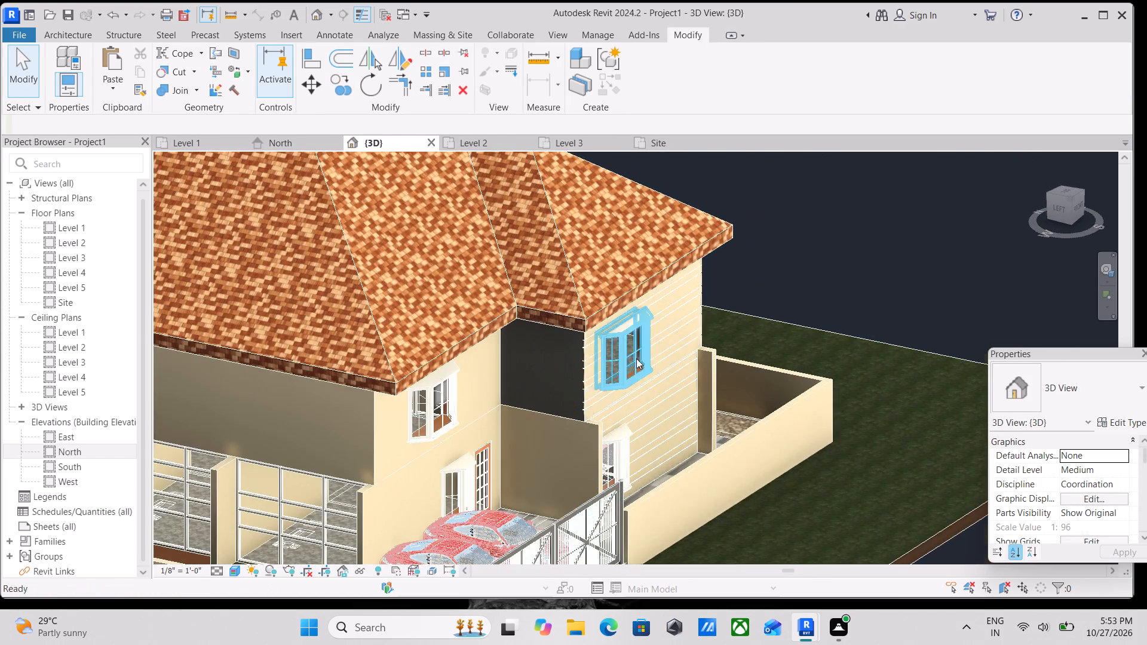
scroll(636, 358, "up", 3)
scroll(482, 448, "up", 5)
key("Escape")
scroll(545, 388, "up", 4)
scroll(529, 374, "down", 4)
middle_click_drag(517, 363, 525, 395)
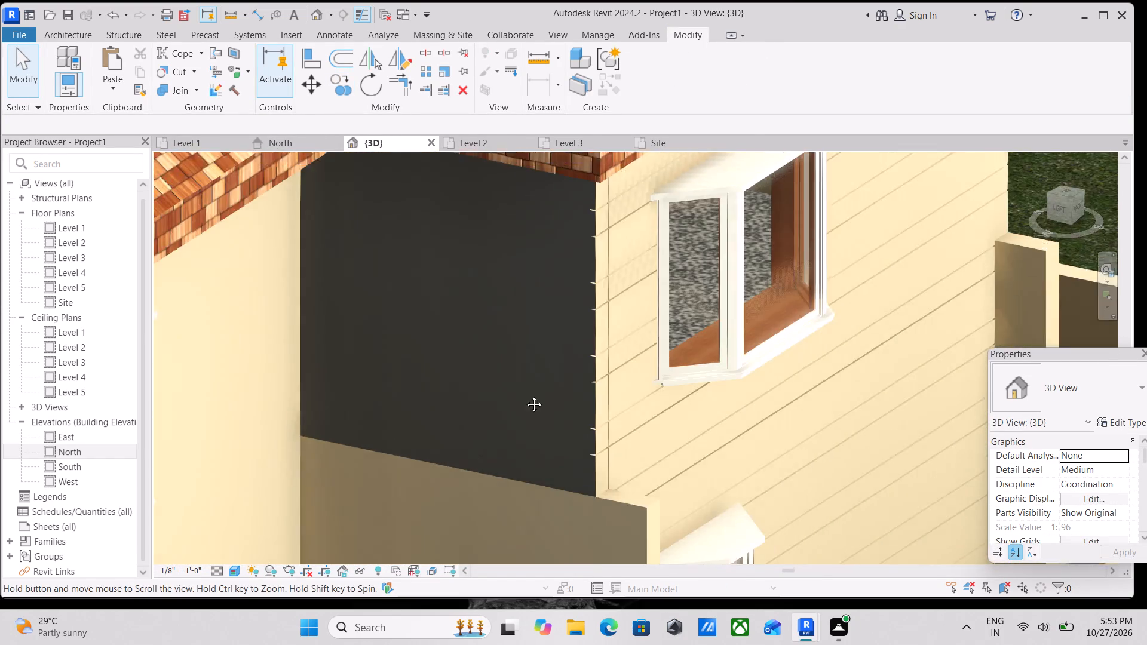
middle_click_drag(525, 395, 537, 434)
scroll(595, 386, "down", 4)
middle_click_drag(595, 386, 551, 453)
scroll(551, 455, "up", 1)
scroll(553, 460, "down", 3)
middle_click_drag(553, 460, 621, 401)
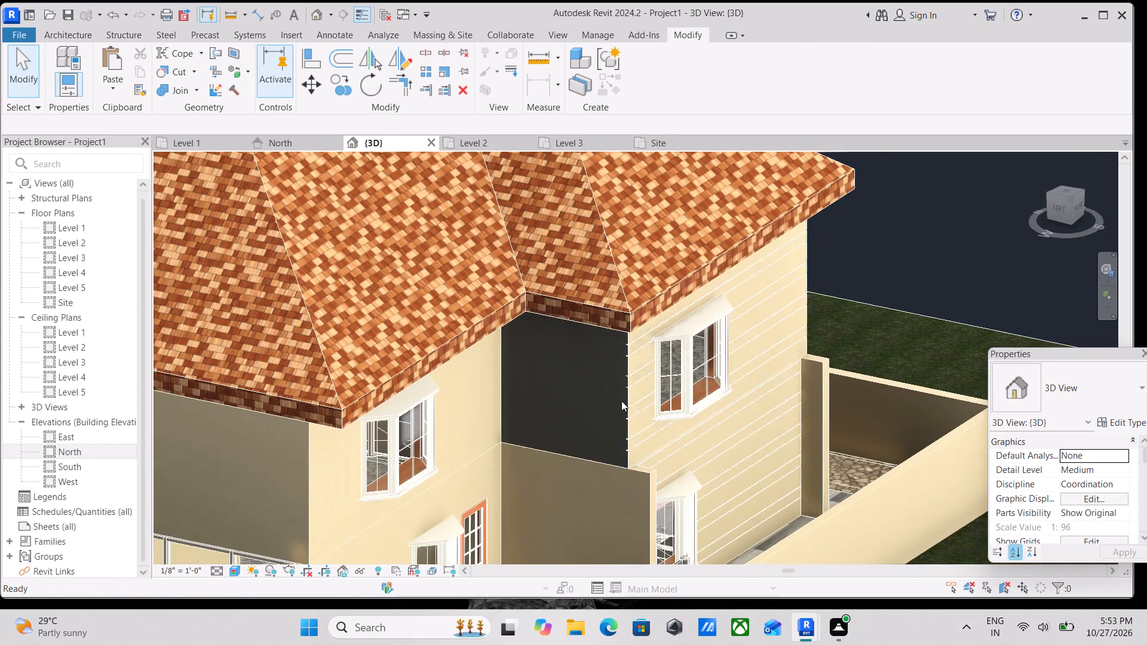
Remove the paint from the projecting bay's dark upper-storey side wall face with Remove Paint.
scroll(615, 400, "up", 2)
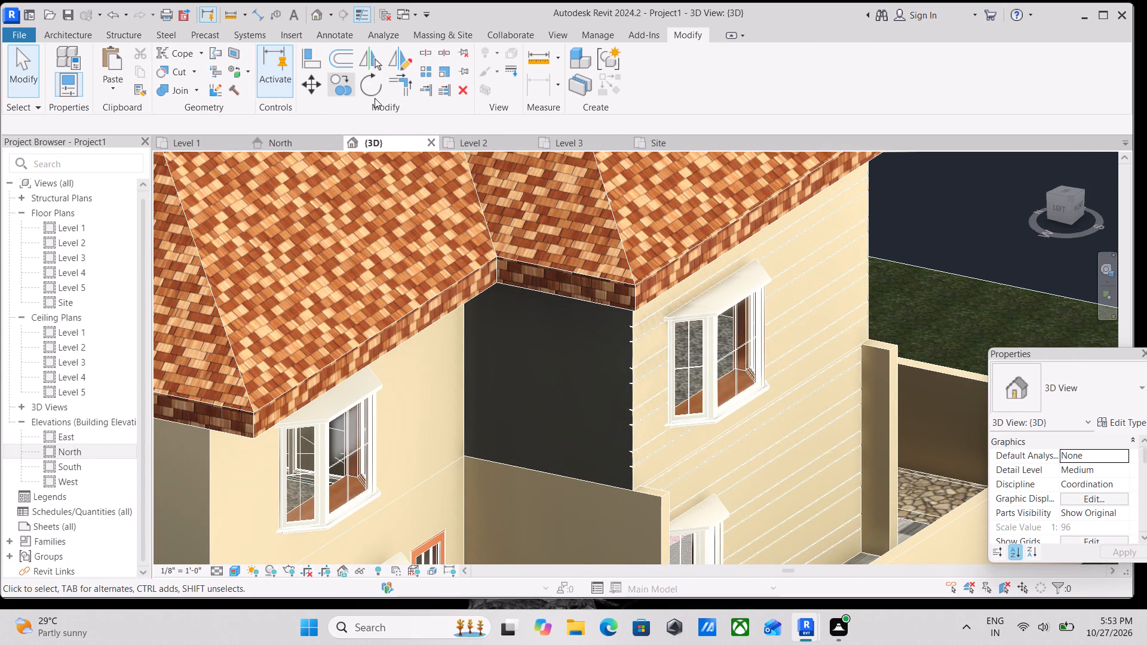
left_click(249, 66)
left_click(255, 131)
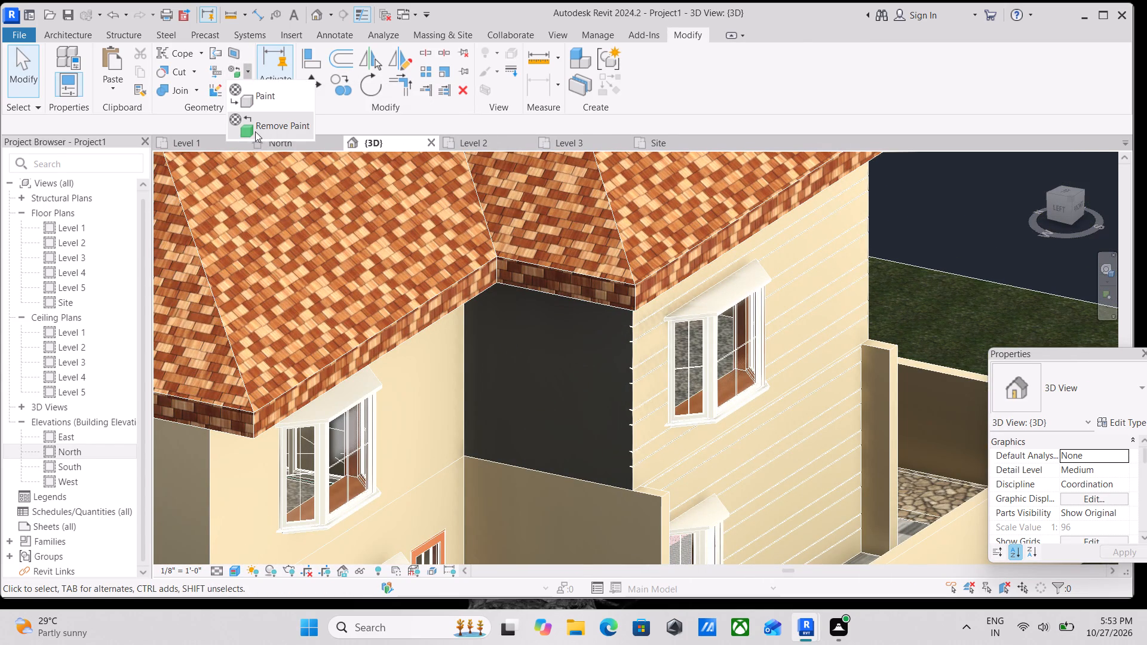
scroll(549, 396, "up", 3)
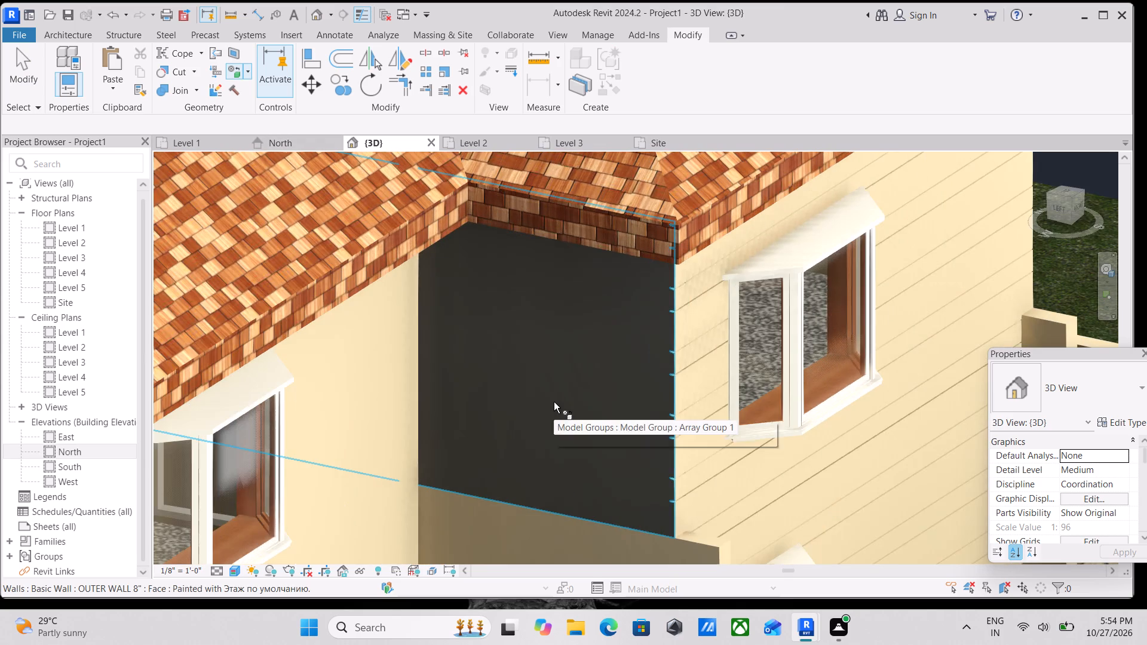
left_click(554, 402)
scroll(642, 334, "down", 4)
key("Escape")
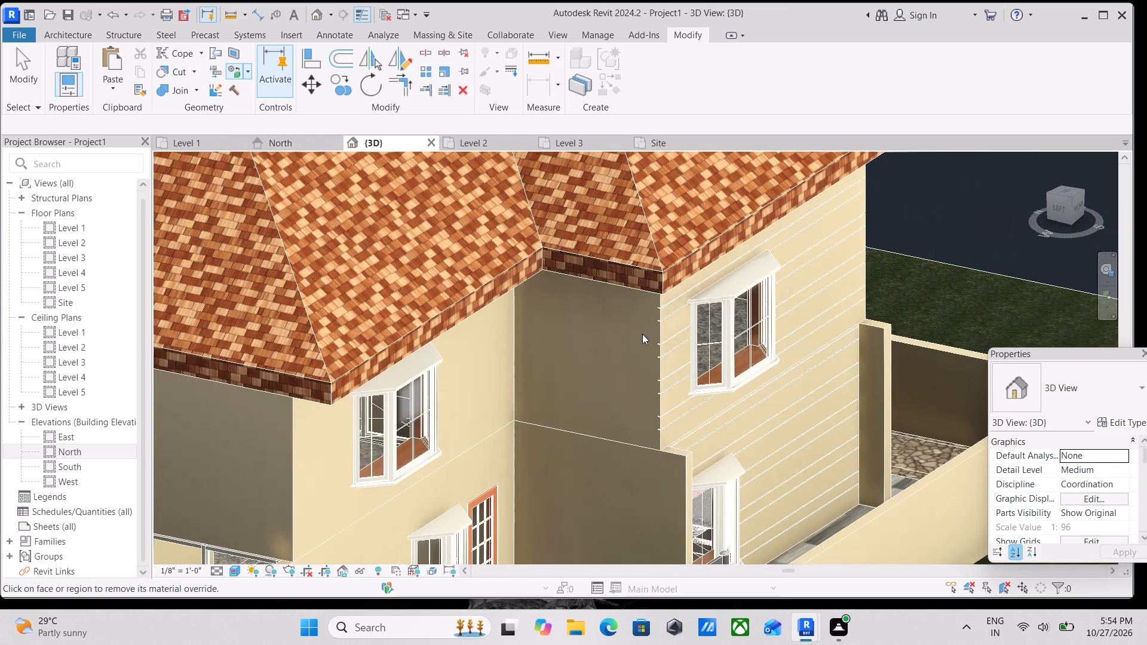
scroll(750, 348, "up", 4)
scroll(913, 394, "up", 4)
key("Escape")
Examine the bay's side wall and the reveals on its upper and ground storeys from an oblique front angle.
scroll(657, 271, "down", 3)
middle_click_drag(657, 271, 652, 506)
scroll(599, 391, "up", 4)
scroll(599, 391, "down", 12)
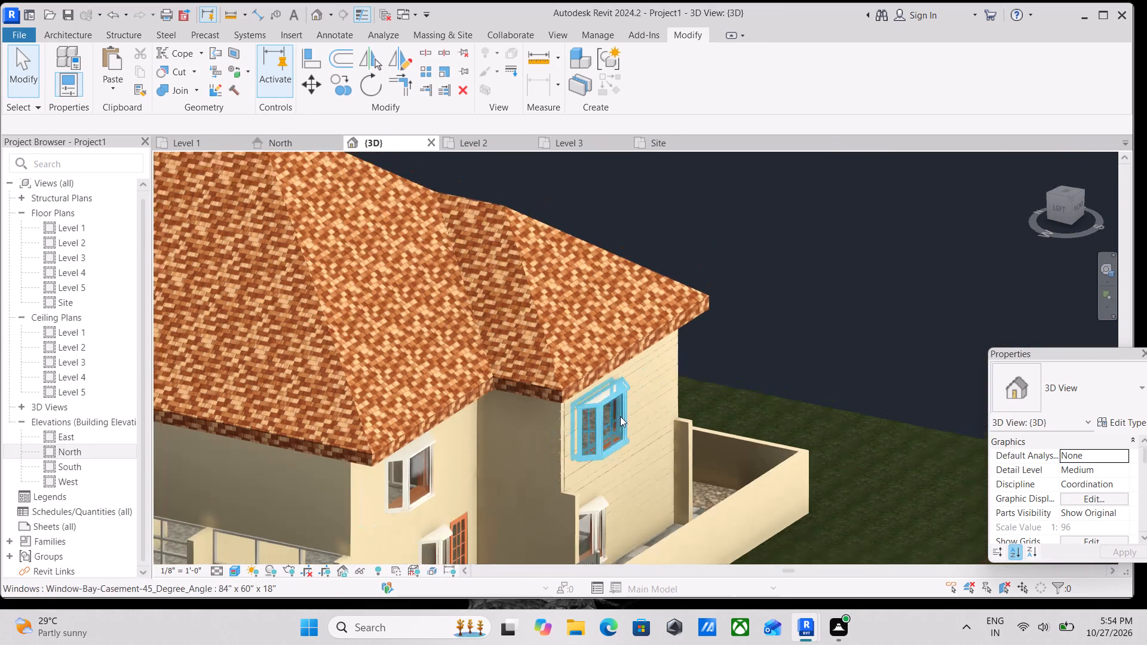
scroll(620, 416, "down", 3)
middle_click_drag(619, 414, 655, 208)
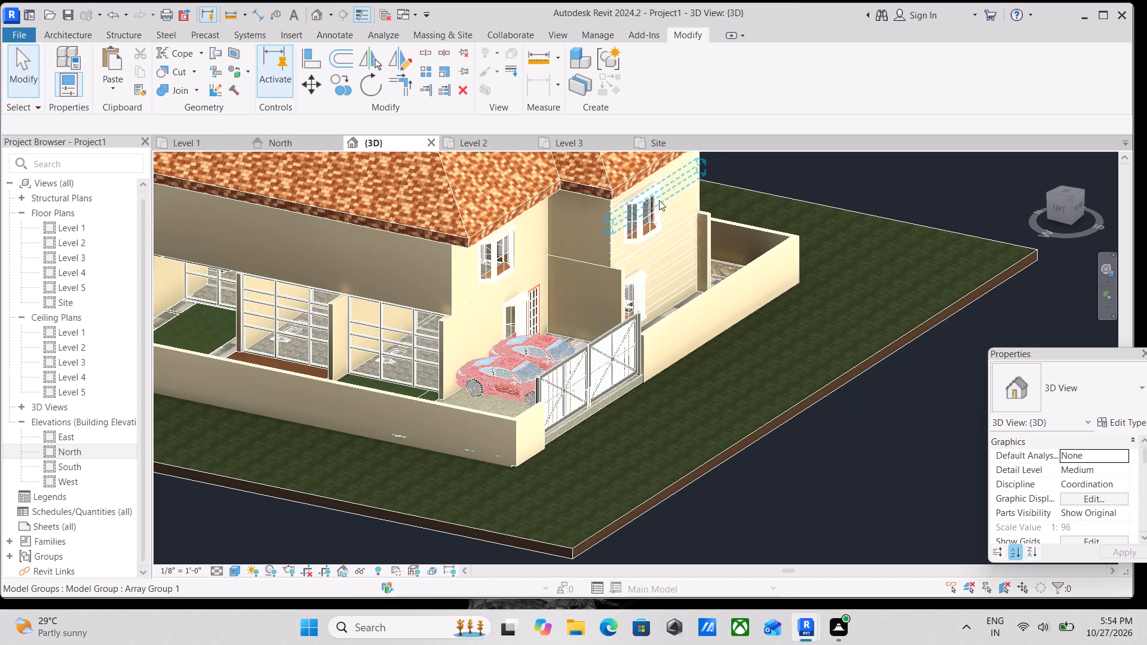
scroll(631, 257, "up", 5)
middle_click_drag(628, 247, 612, 299)
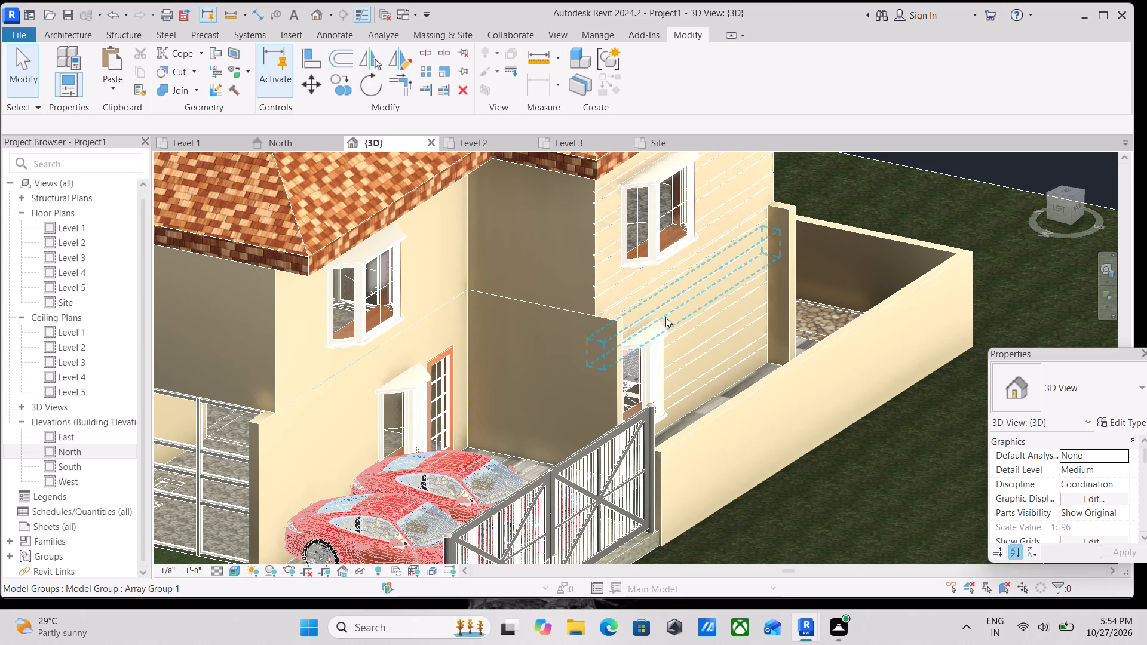
scroll(682, 345, "down", 5)
middle_click_drag(682, 353, 571, 481)
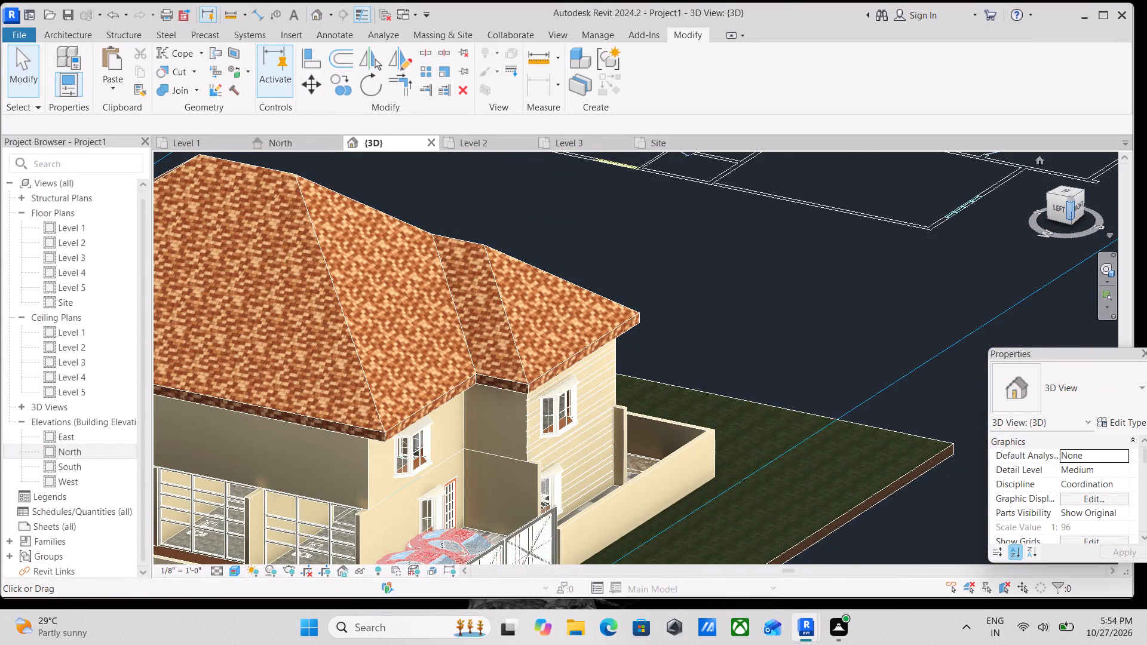
Orient the 3D view to the front and examine the whole facade with the bay's reveals.
left_click(1074, 211)
left_click(1079, 201)
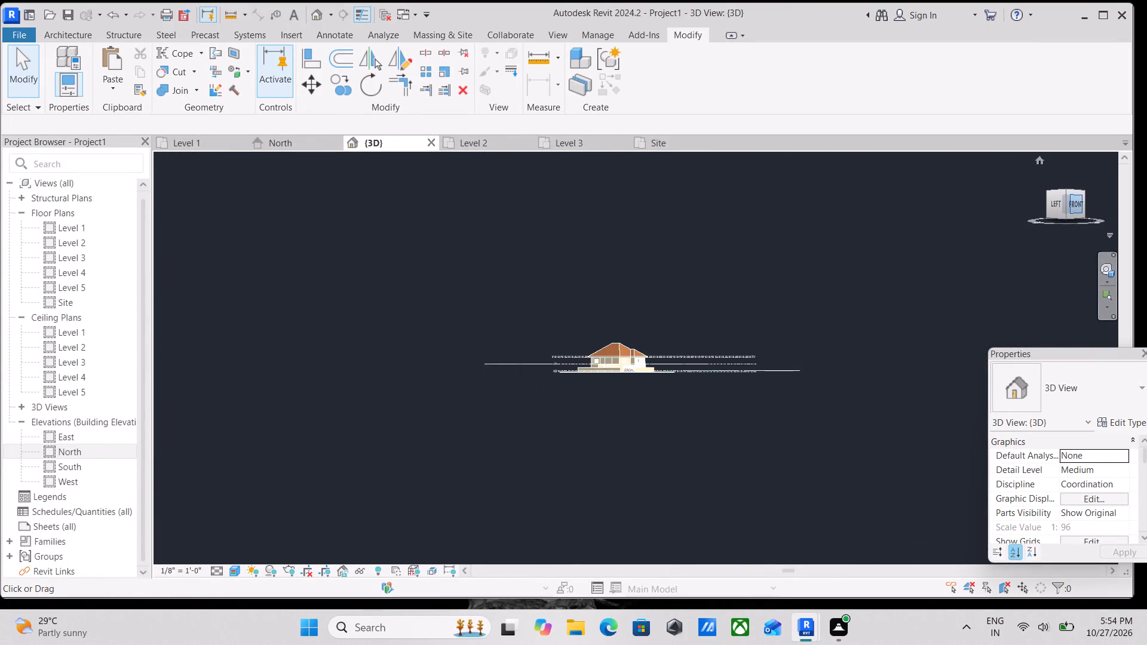
scroll(599, 381, "up", 4)
scroll(640, 348, "up", 12)
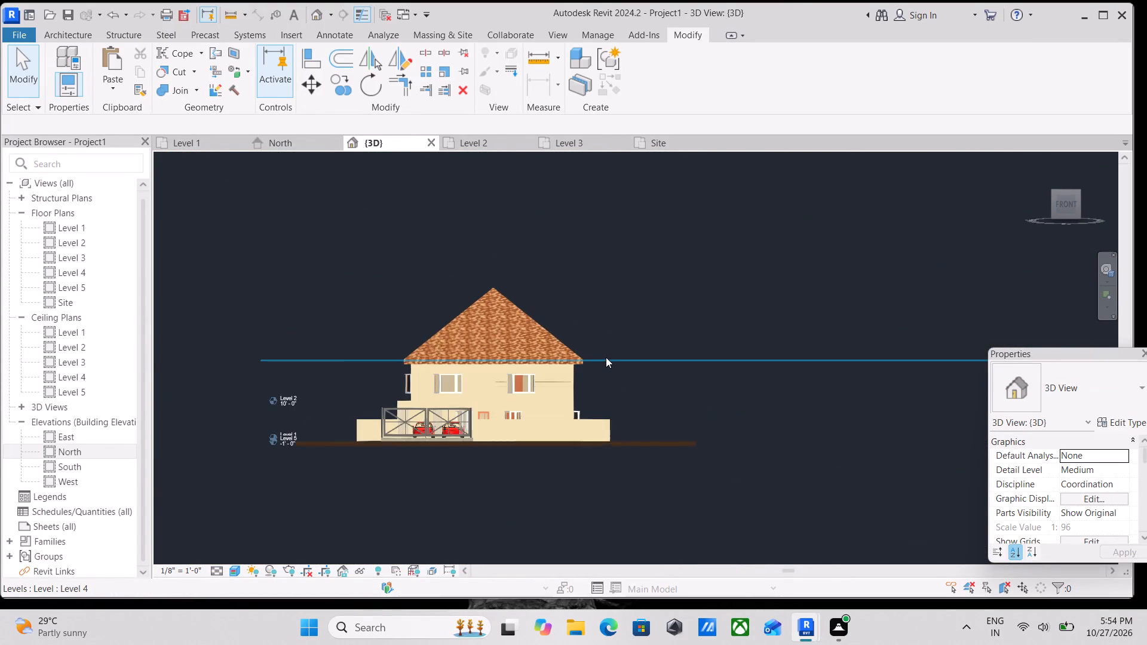
middle_click_drag(606, 357, 820, 439)
scroll(818, 439, "up", 3)
middle_click_drag(801, 403, 820, 306)
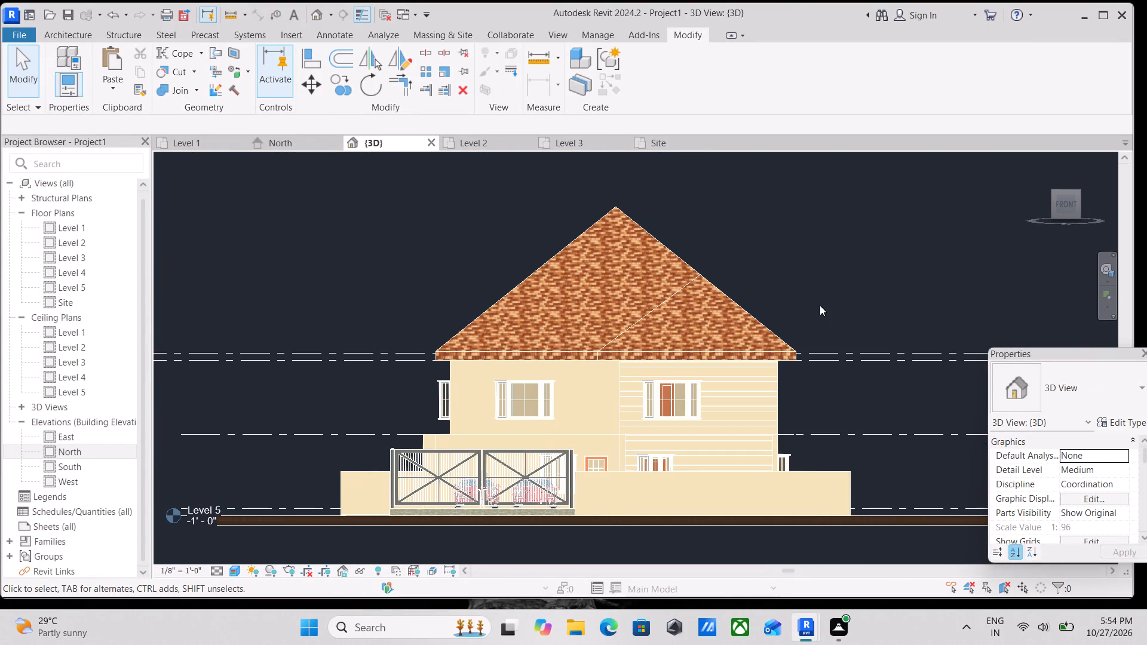
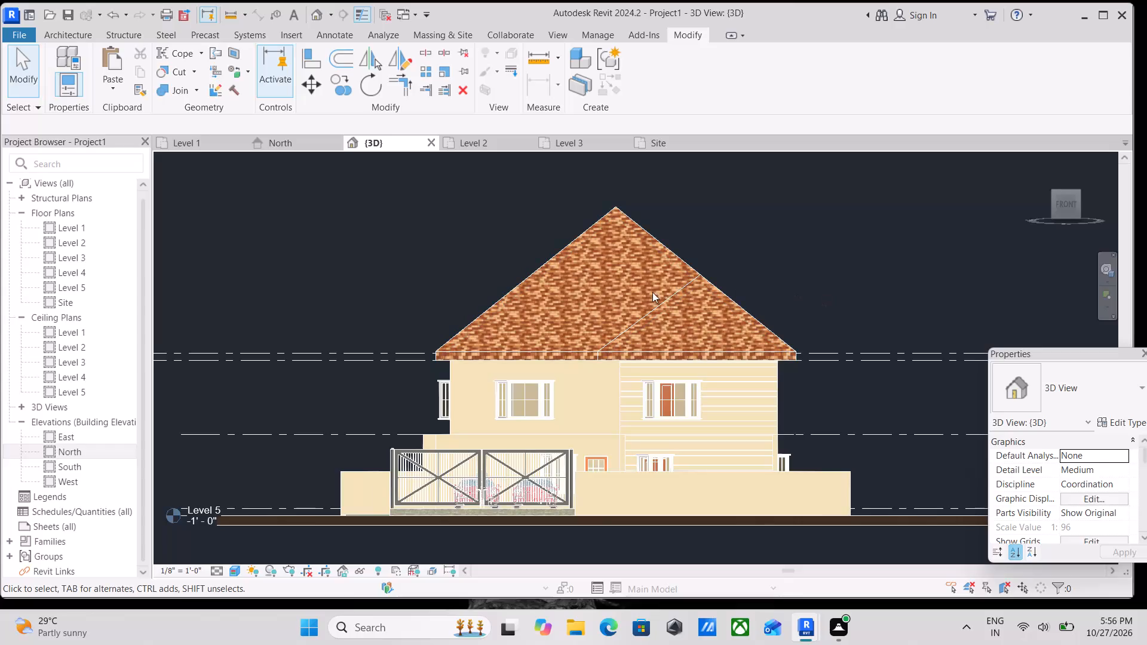
Examine the house's tiled hip roof above the front facade in the front view.
scroll(638, 352, "down", 4)
middle_click_drag(640, 339, 651, 383)
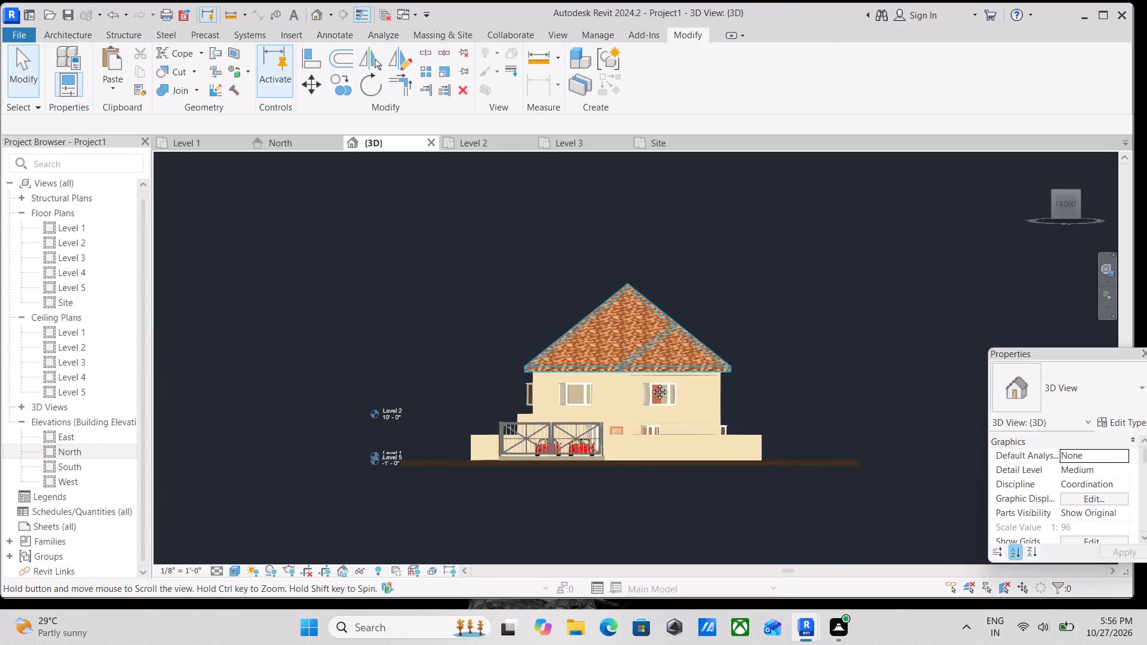
middle_click_drag(651, 383, 651, 388)
scroll(651, 386, "down", 1)
scroll(639, 410, "up", 3)
scroll(900, 282, "up", 3)
scroll(525, 228, "up", 1)
middle_click_drag(510, 260, 534, 249)
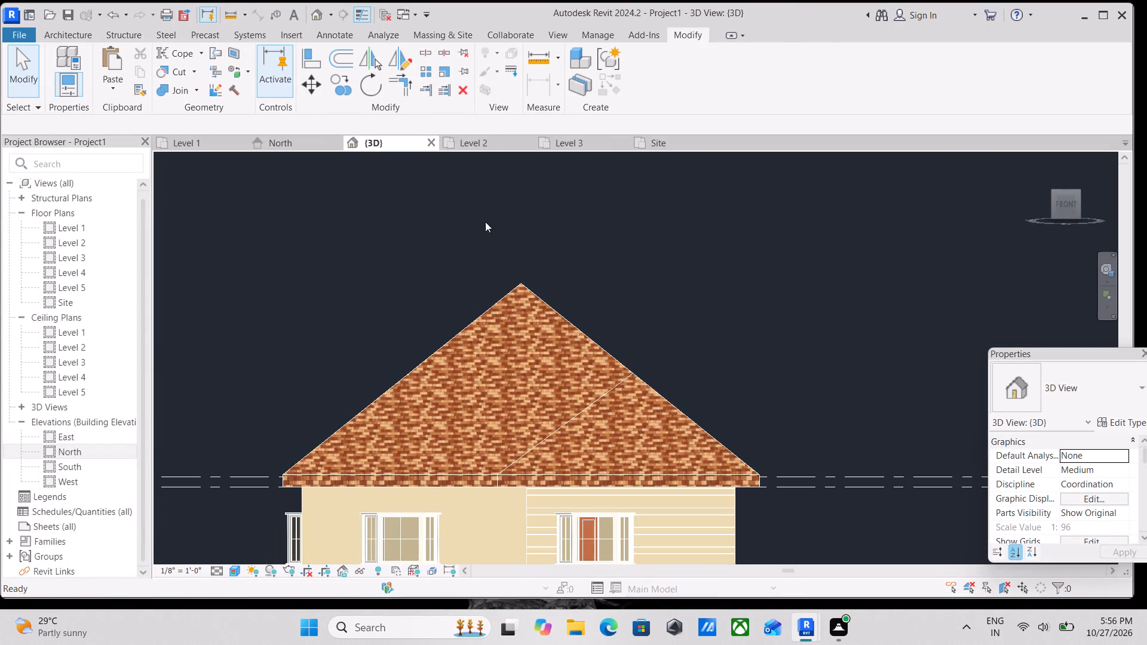
left_click(370, 143)
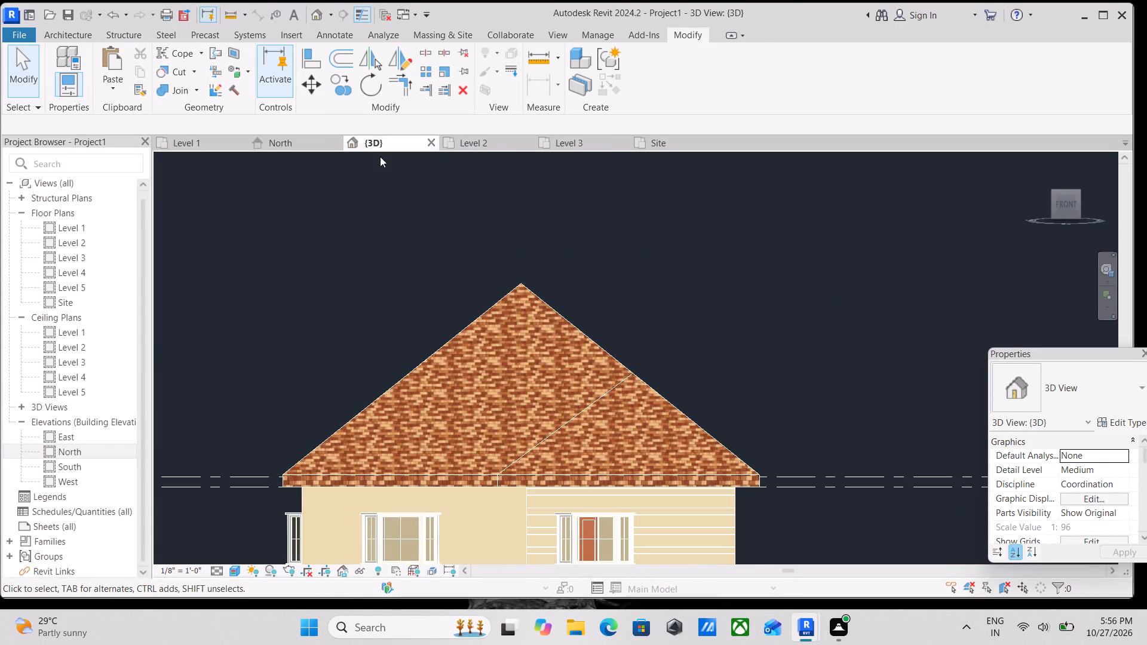
Delete the house's entire tiled hip roof (Basic Roof: roofing 1').
scroll(409, 294, "down", 4)
middle_click_drag(370, 388, 421, 423, "shift")
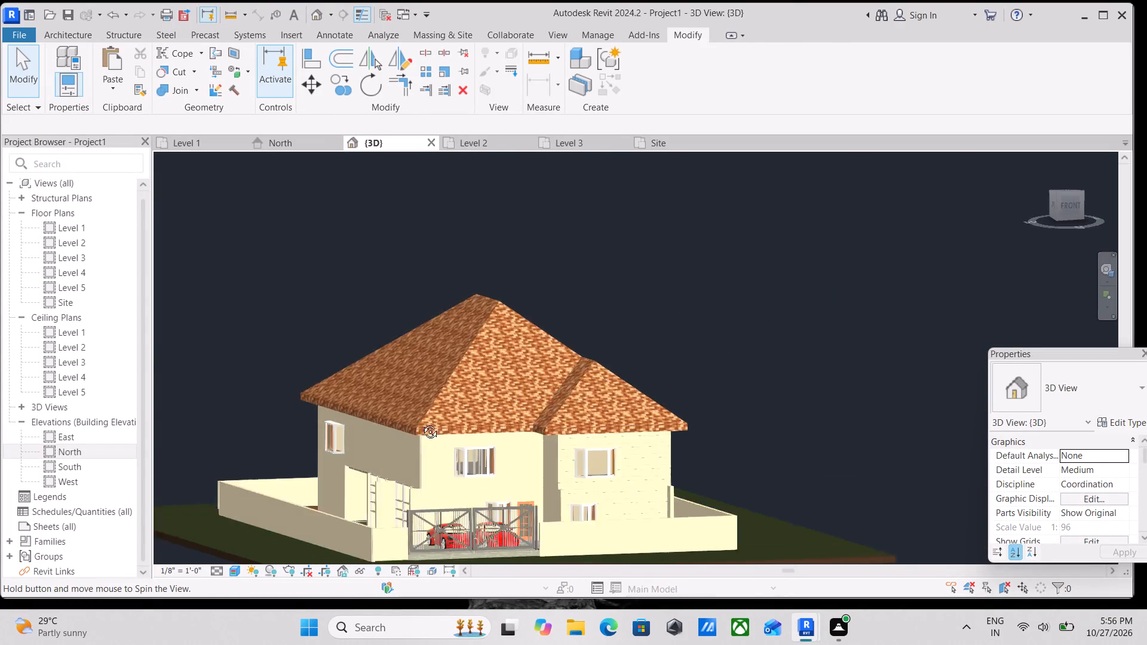
middle_click_drag(421, 423, 480, 447, "shift")
scroll(591, 480, "up", 3)
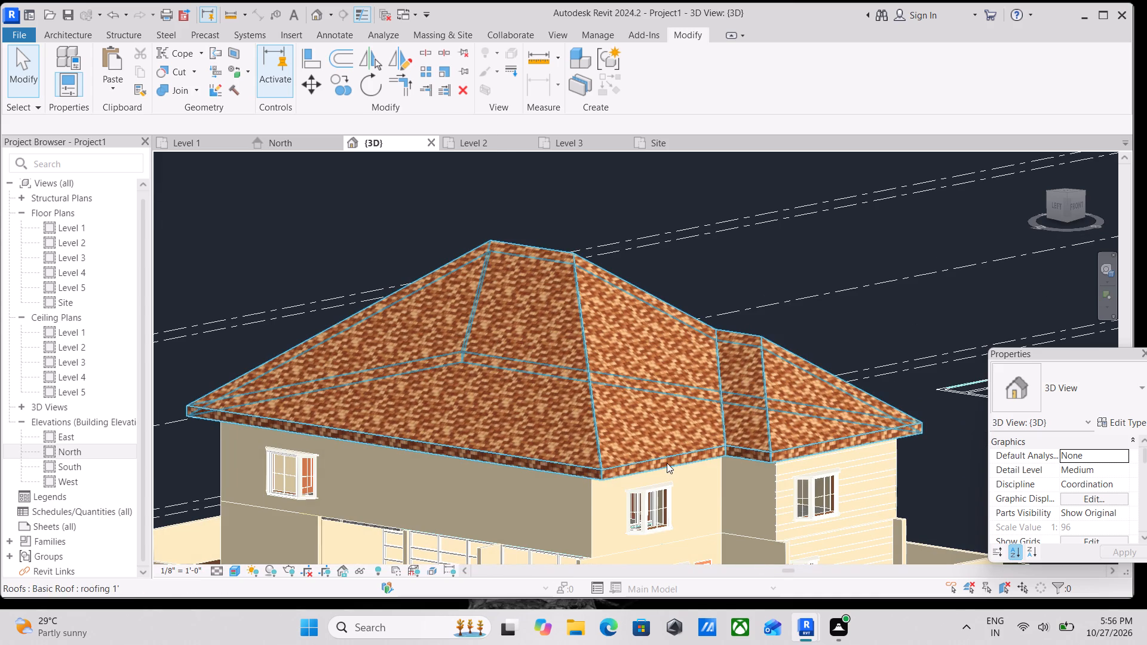
scroll(683, 468, "up", 1)
left_click(636, 468)
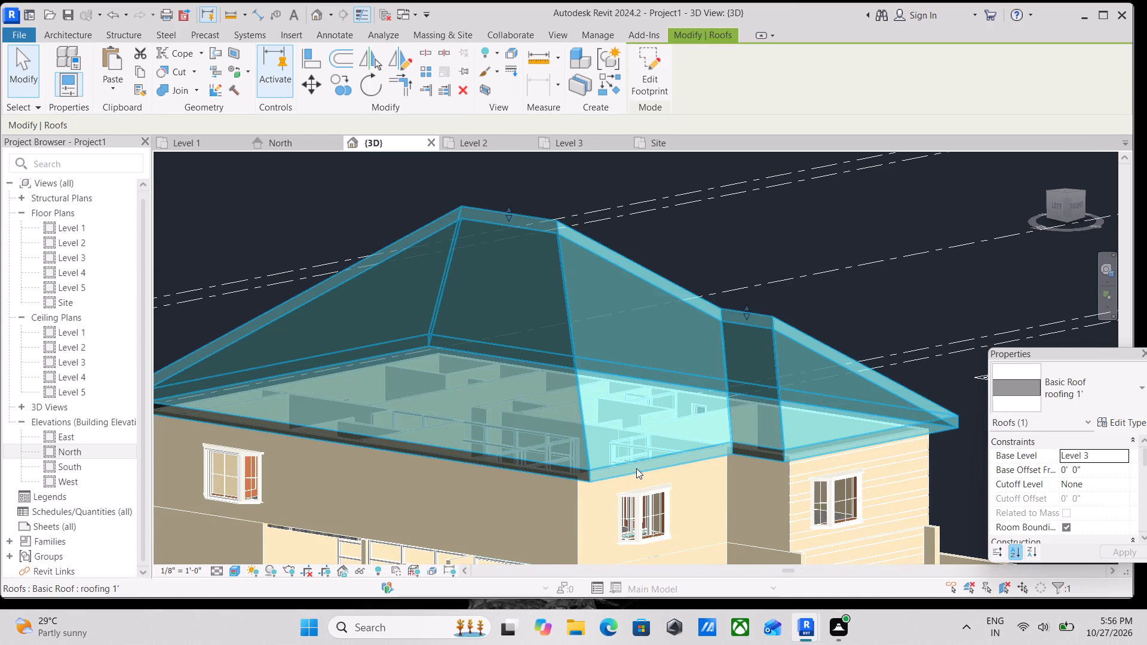
scroll(636, 468, "down", 2)
middle_click_drag(636, 468, 633, 454)
right_click(614, 423)
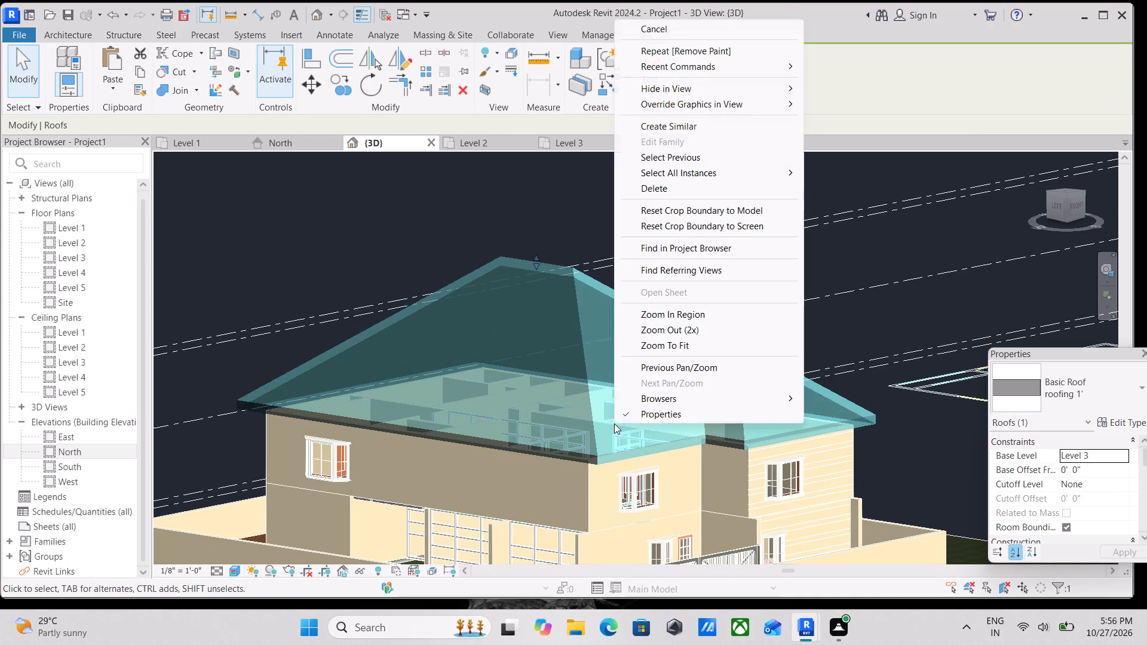
left_click(686, 193)
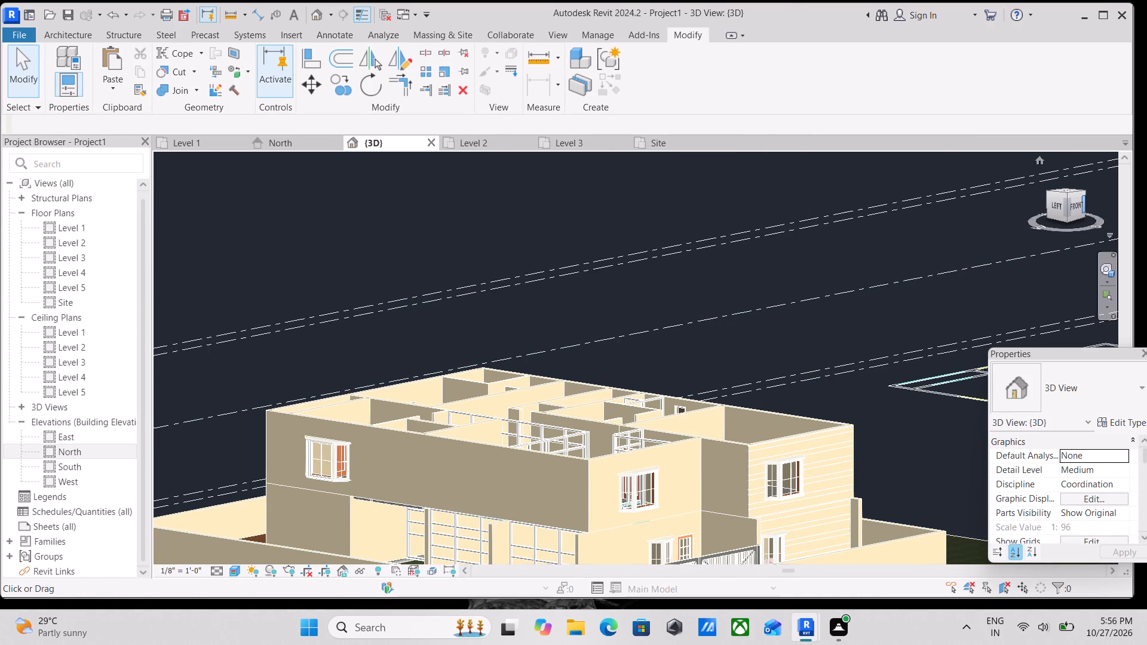
Start a Roof by Extrusion with the main facade's upper-storey front wall face, beside the projecting bay, picked as its work plane.
left_click(1071, 209)
scroll(793, 354, "up", 6)
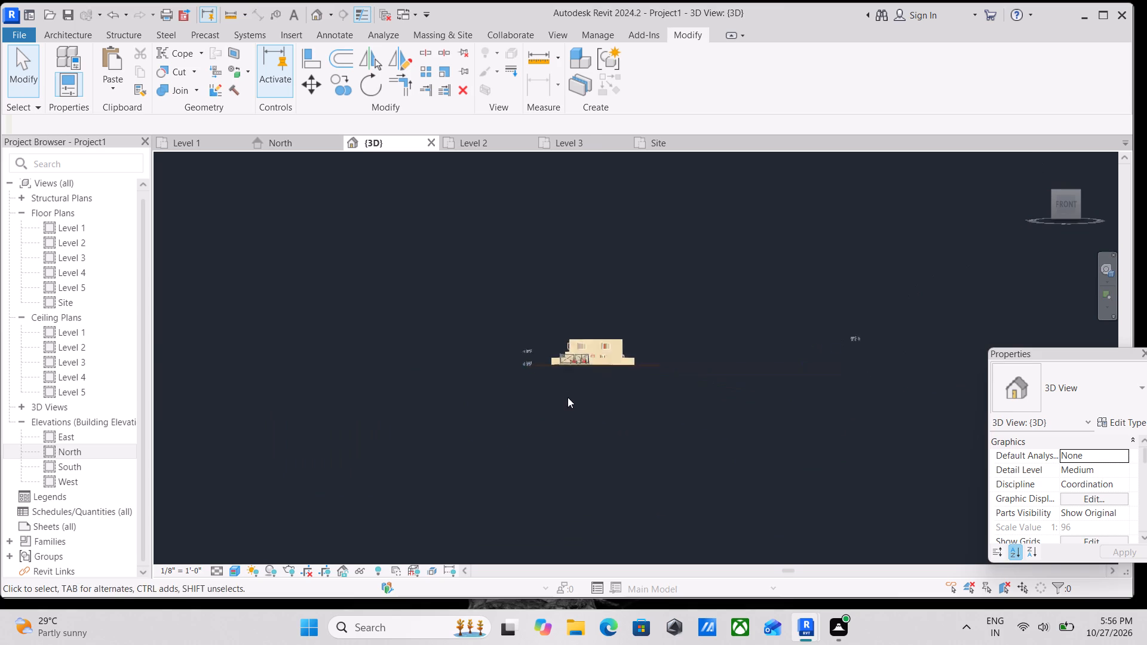
scroll(568, 397, "up", 13)
middle_click_drag(624, 276, 620, 306)
middle_click_drag(676, 297, 665, 324)
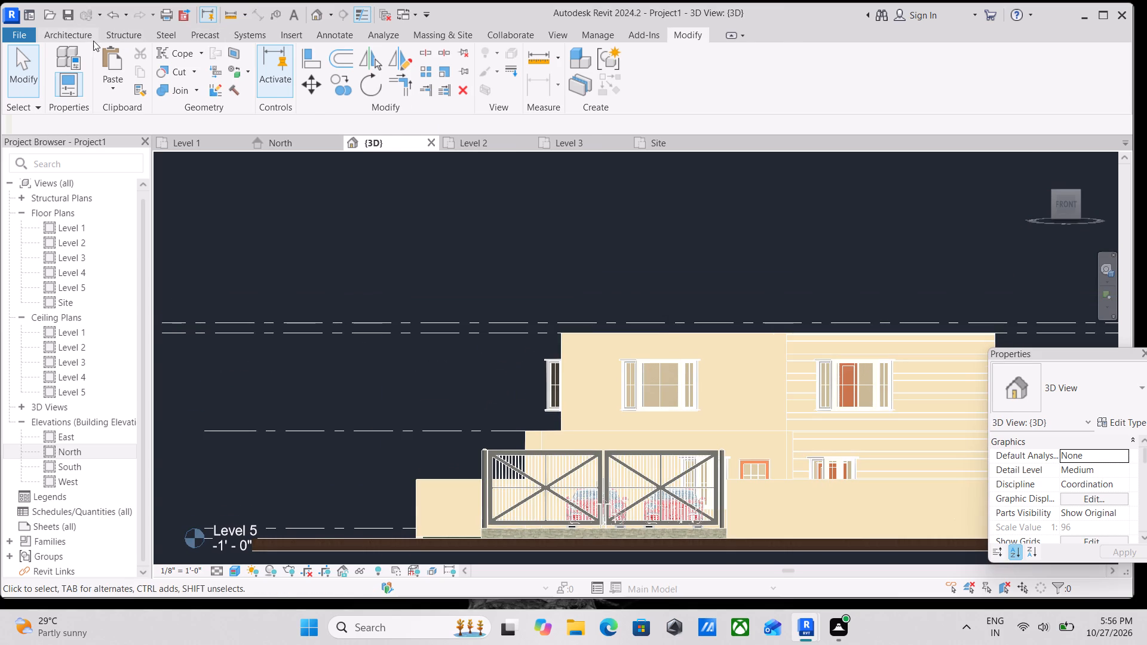
left_click(70, 36)
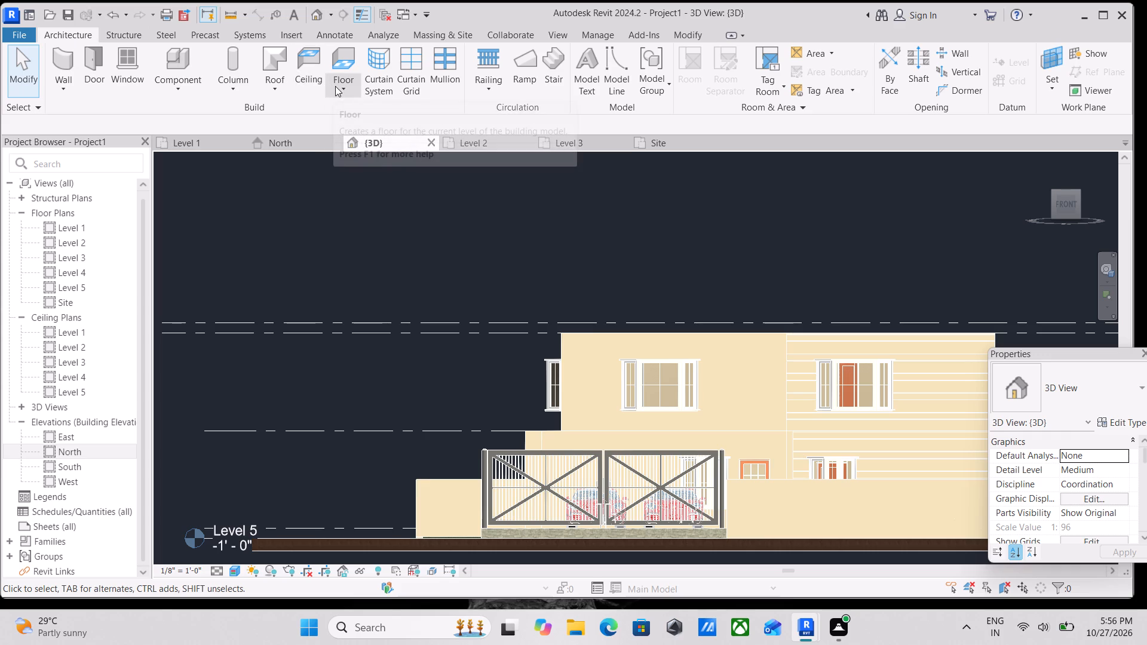
left_click(268, 95)
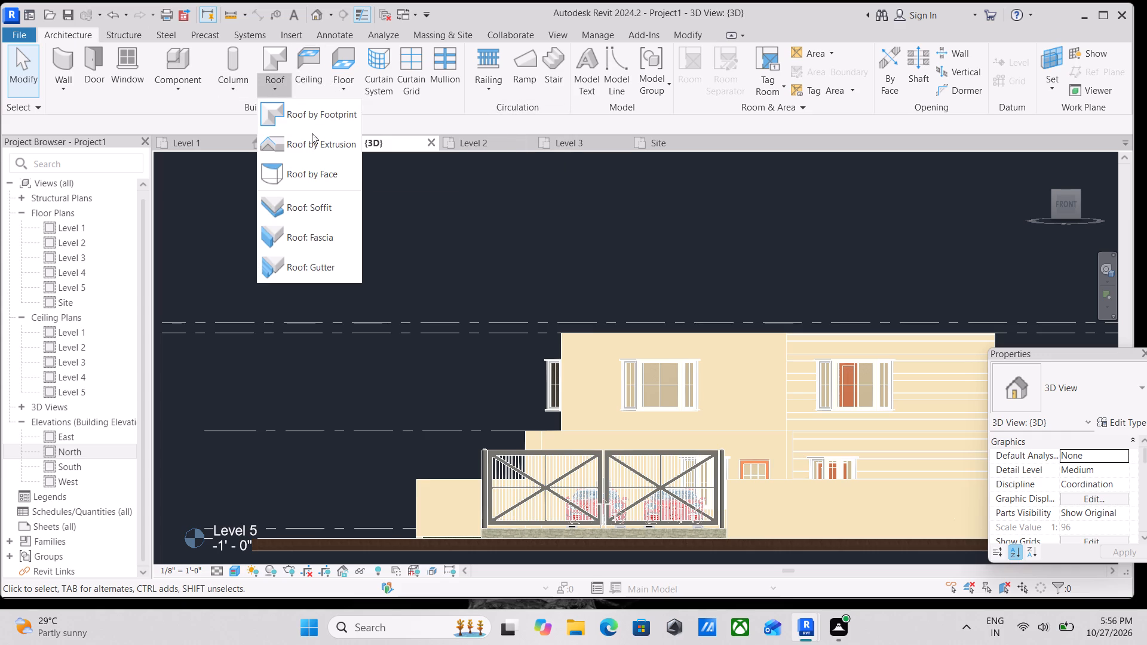
left_click(329, 146)
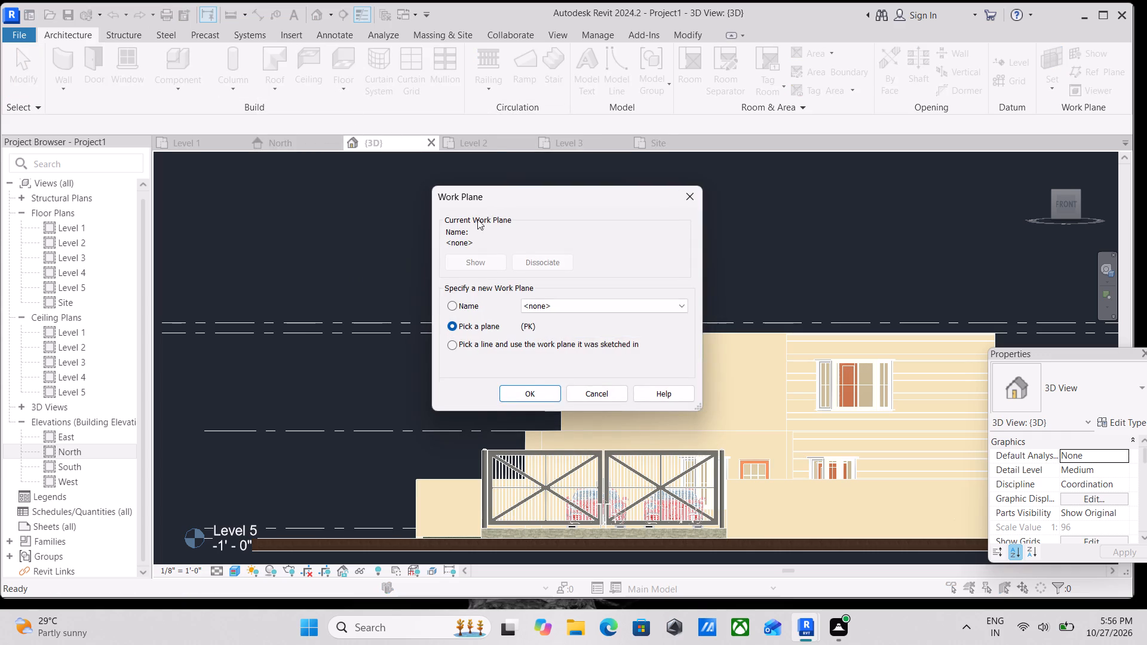
left_click(642, 304)
left_click(642, 304)
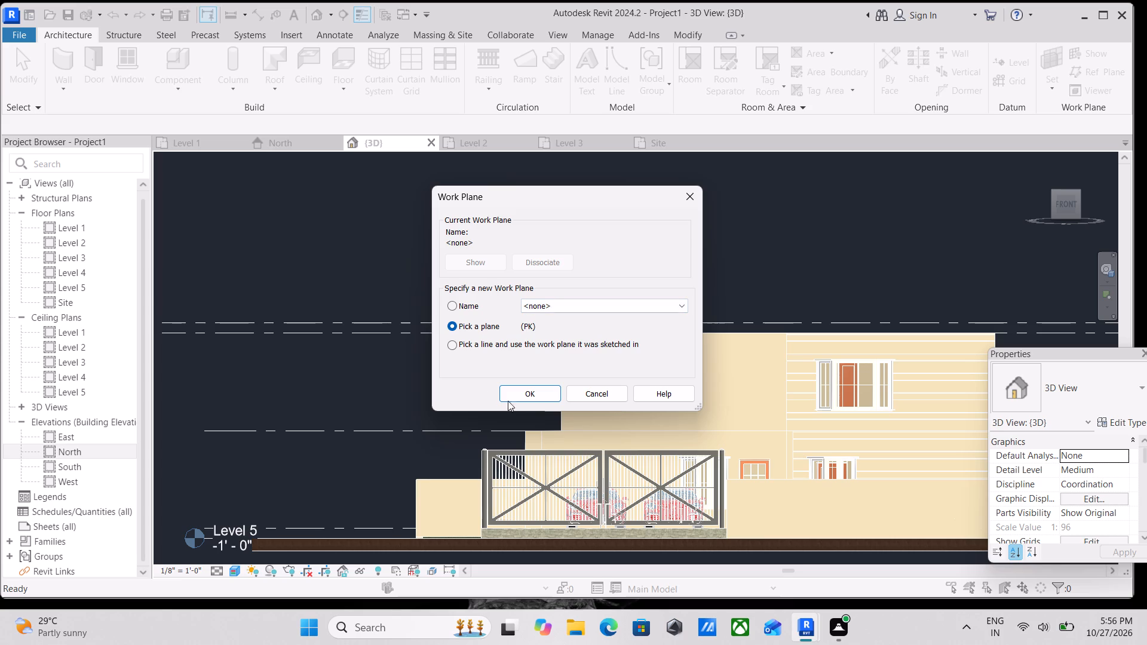
left_click(522, 400)
scroll(634, 359, "up", 2)
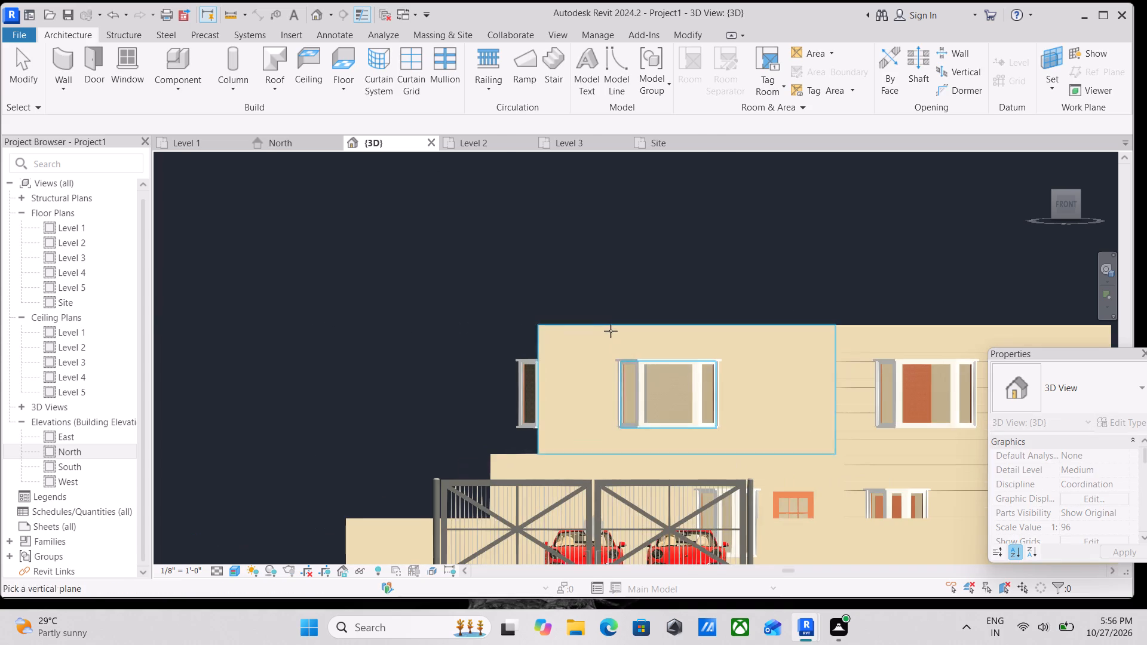
left_click(572, 330)
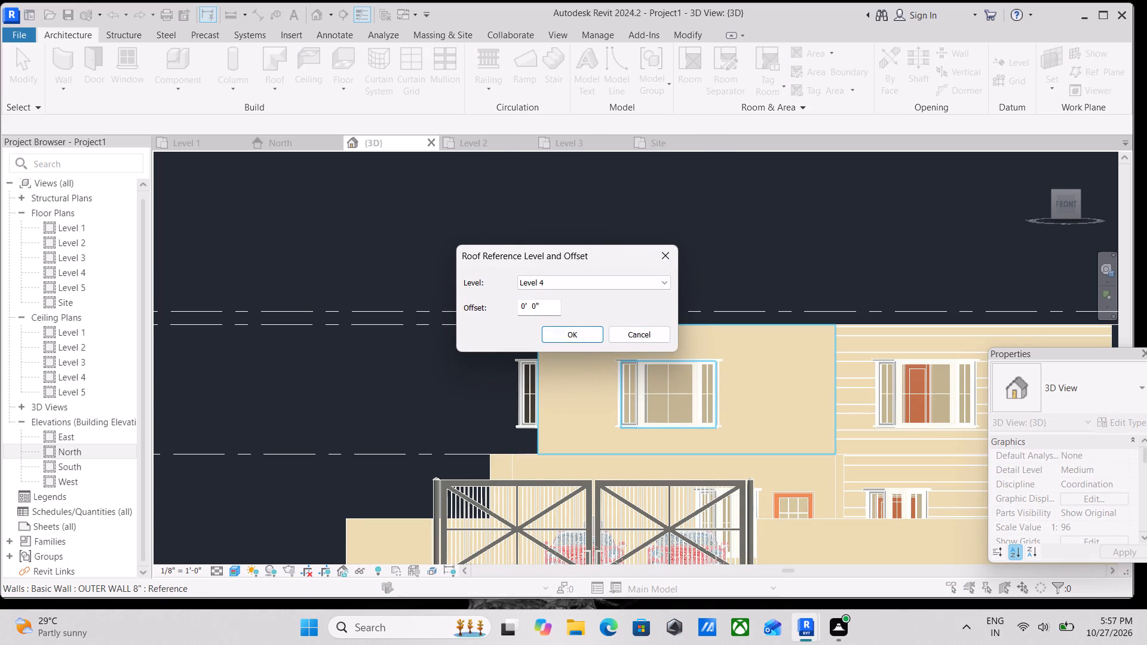
Set the extrusion roof's reference level to Level 4 with a 2" offset.
left_click_drag(541, 306, 501, 308)
scroll(579, 327, "down", 1)
key("2")
key("shift+quotedbl")
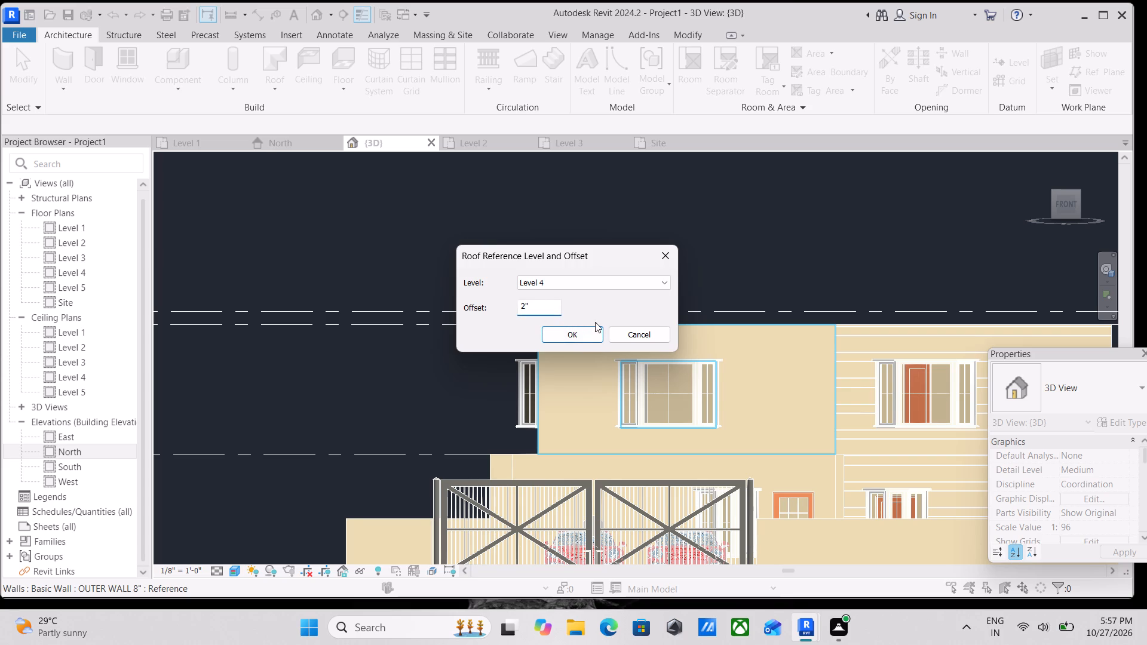
left_click(567, 333)
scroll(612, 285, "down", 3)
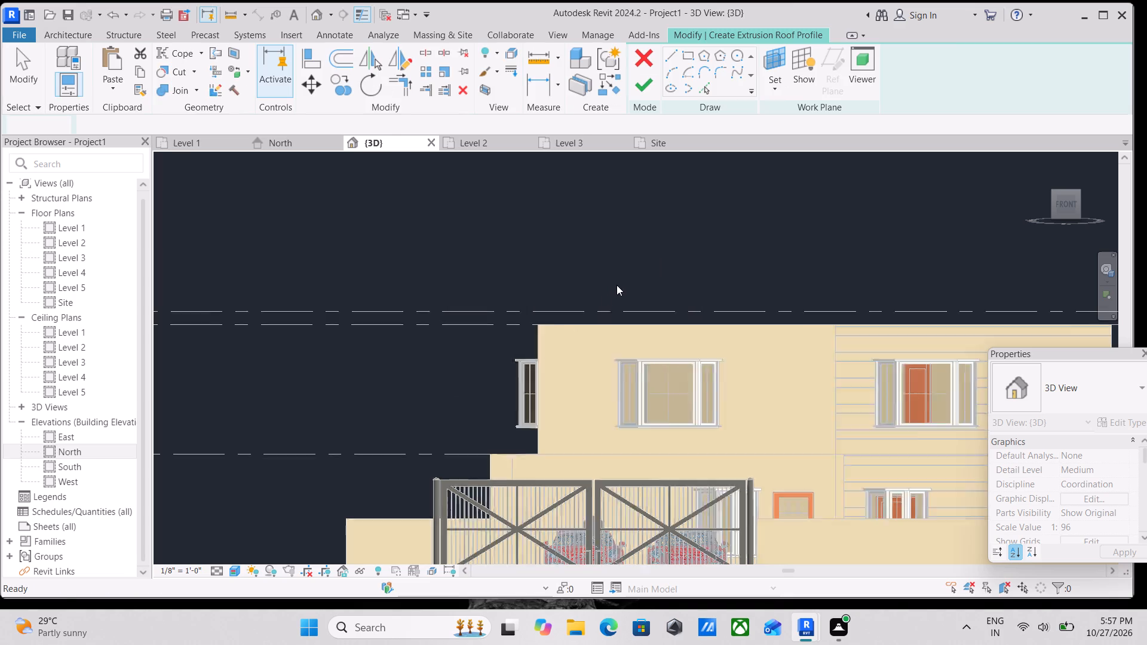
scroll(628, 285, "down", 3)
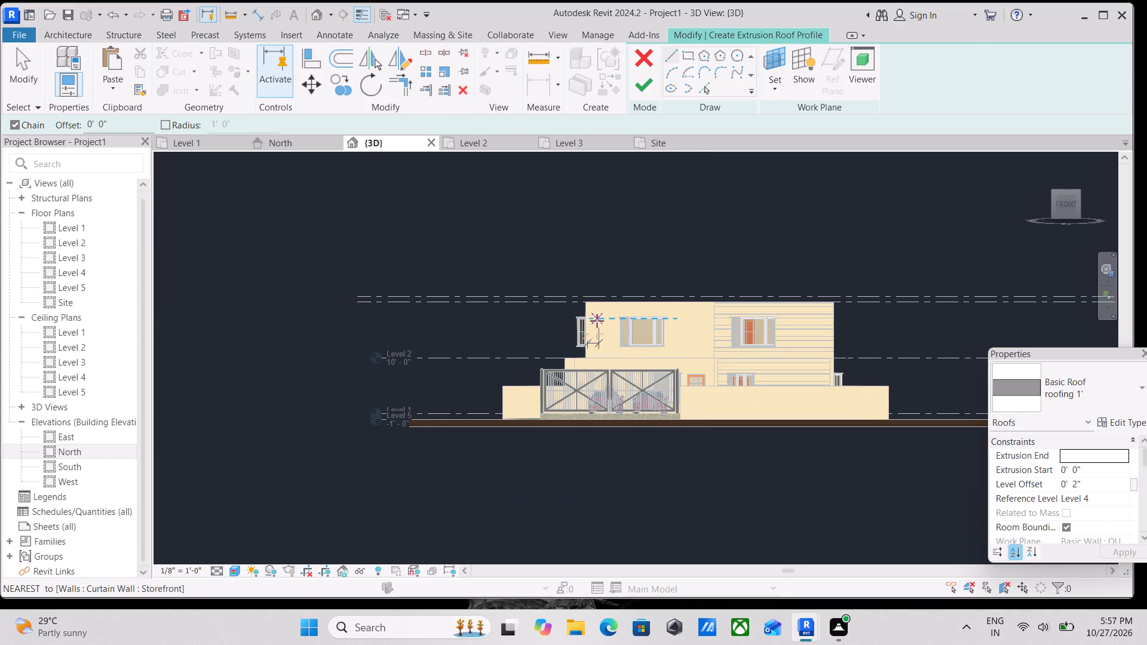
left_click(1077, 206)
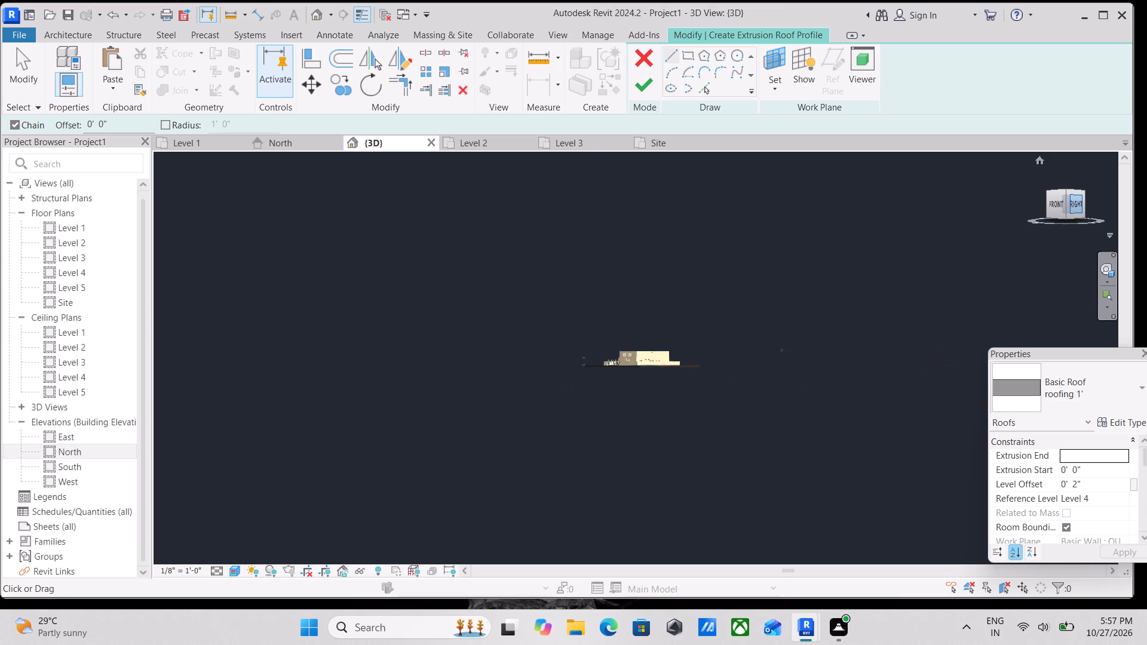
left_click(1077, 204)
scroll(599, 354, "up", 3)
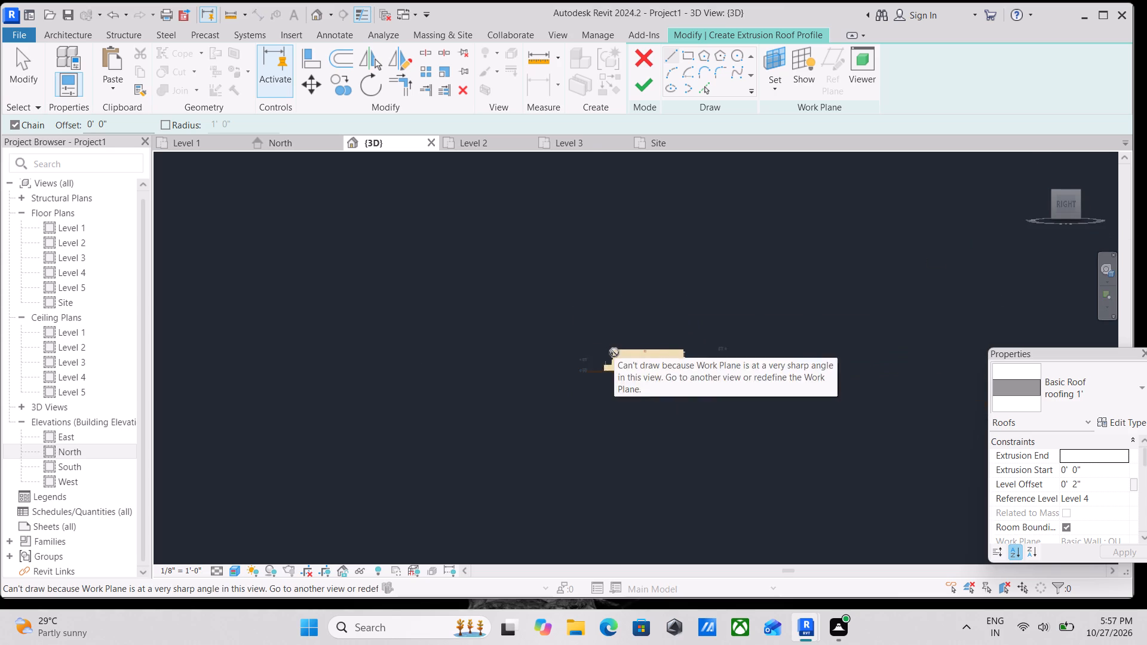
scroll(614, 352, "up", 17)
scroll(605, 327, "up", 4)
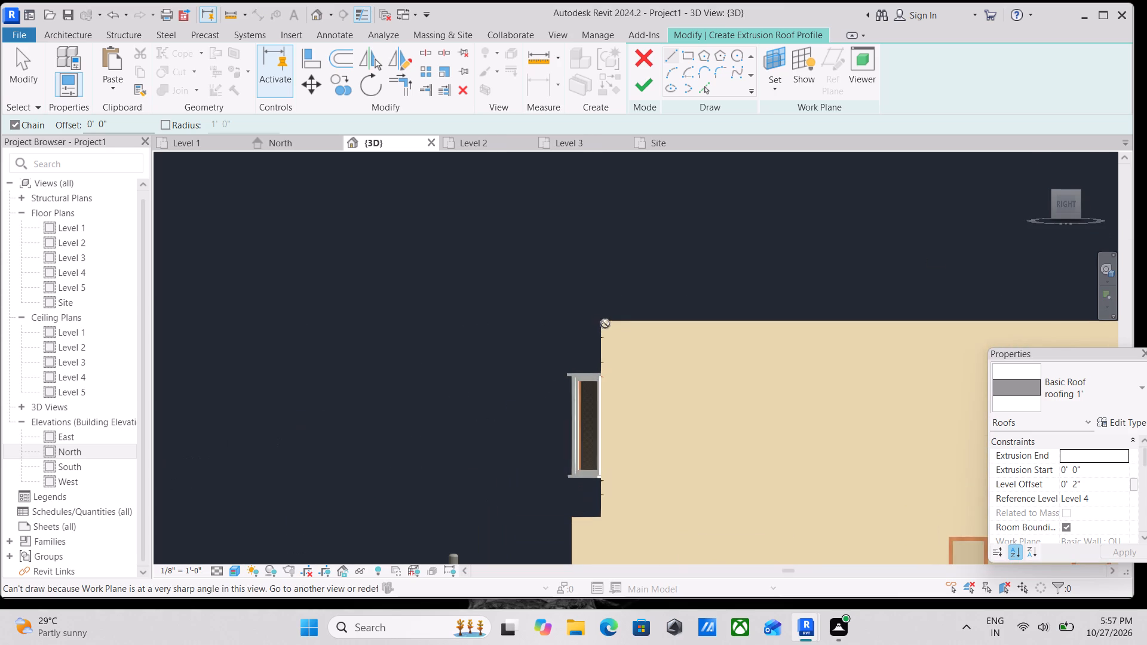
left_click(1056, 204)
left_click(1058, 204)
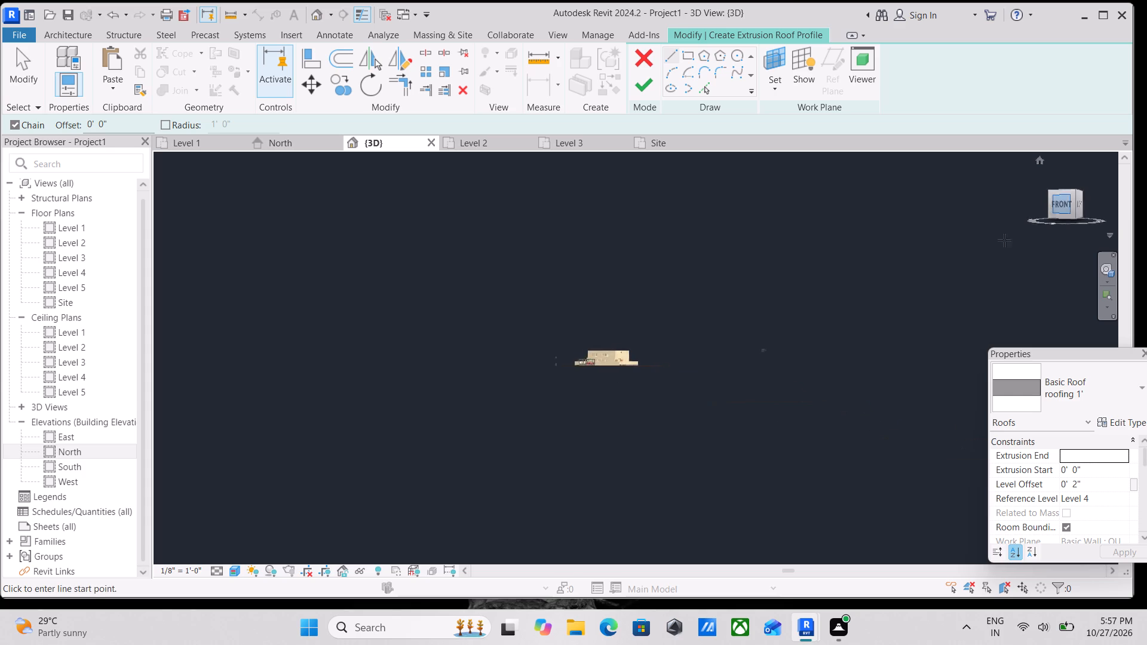
Sketch the gable profile's horizontal eave outward from the main facade's top outer corner and its rising slope, about 27' long at 33°.
scroll(608, 360, "up", 11)
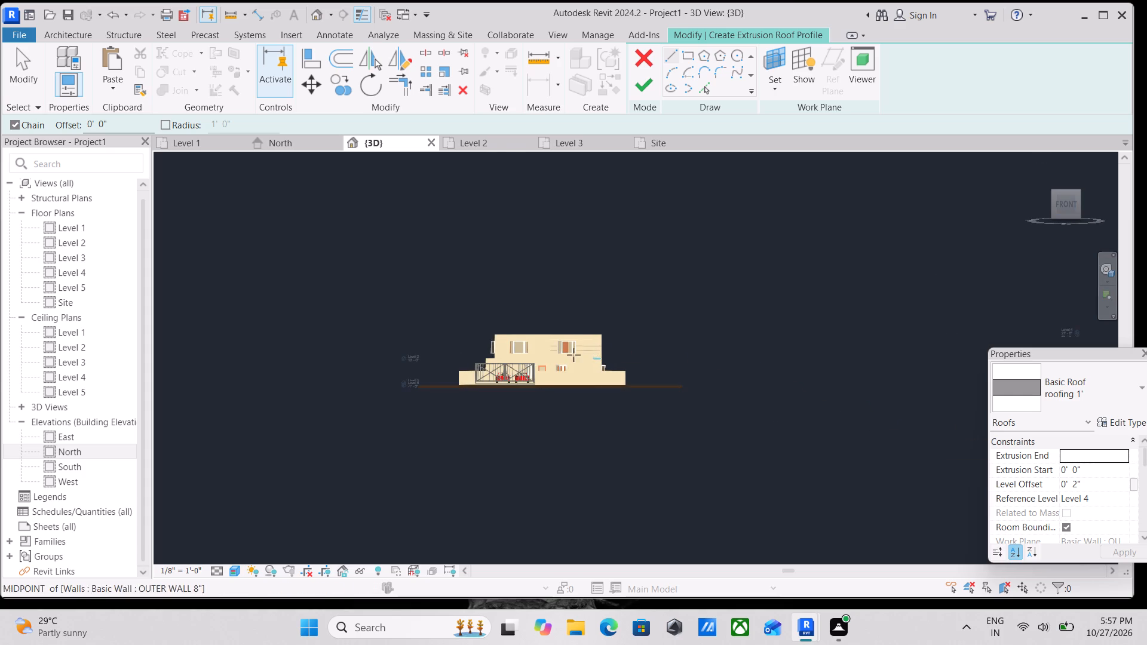
scroll(502, 336, "up", 3)
scroll(399, 326, "up", 7)
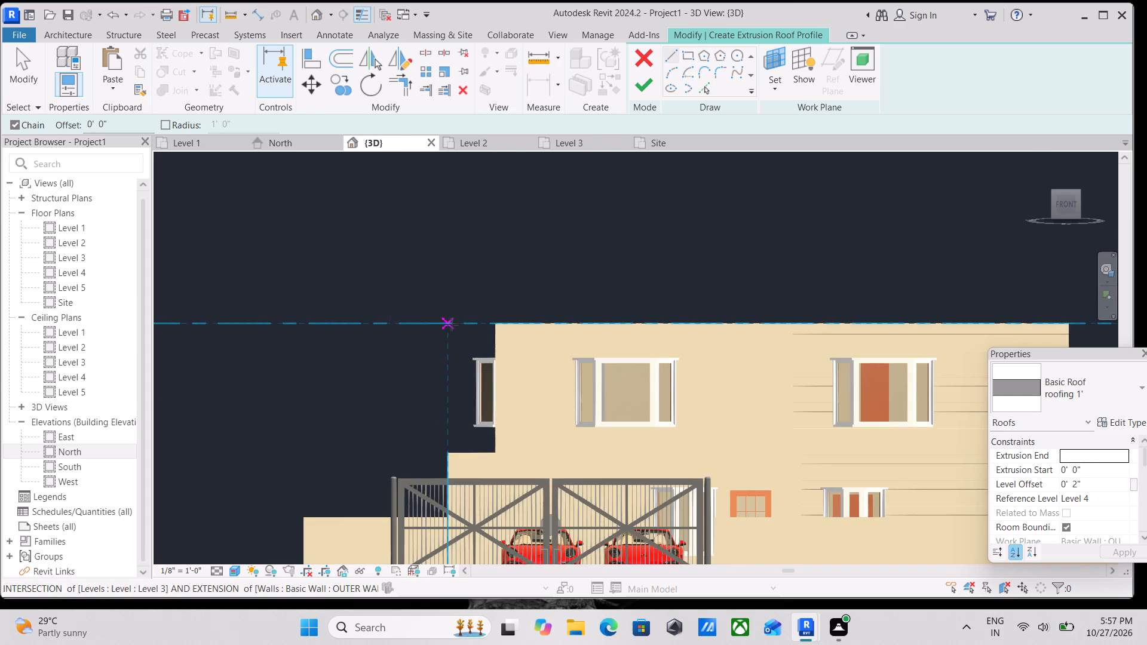
left_click(494, 324)
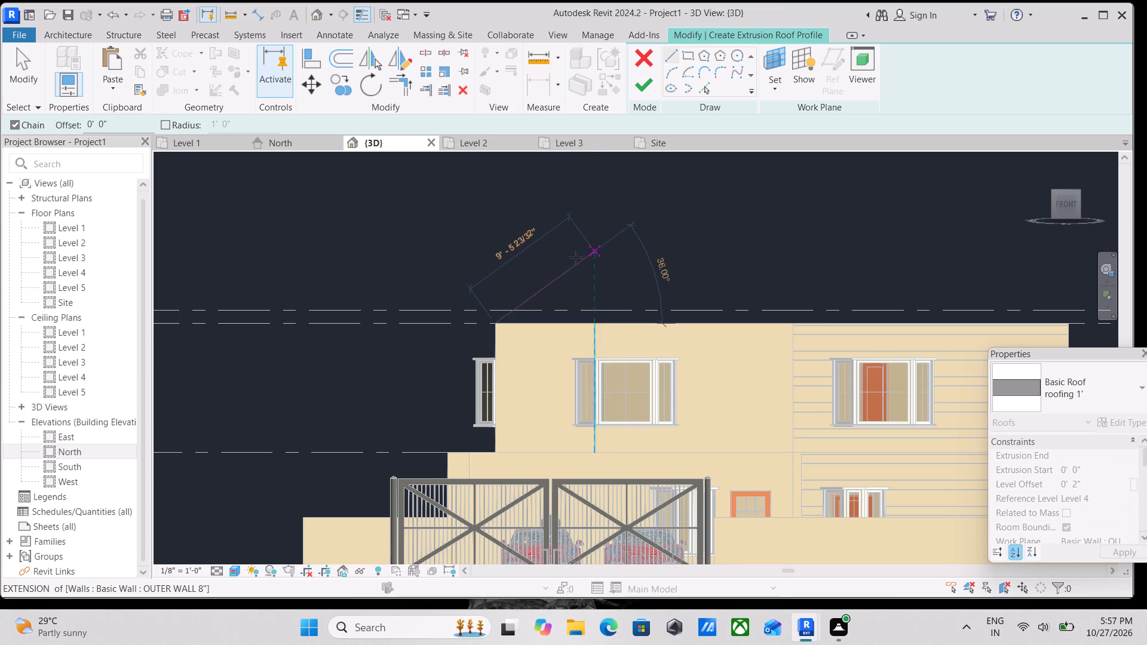
key("Escape")
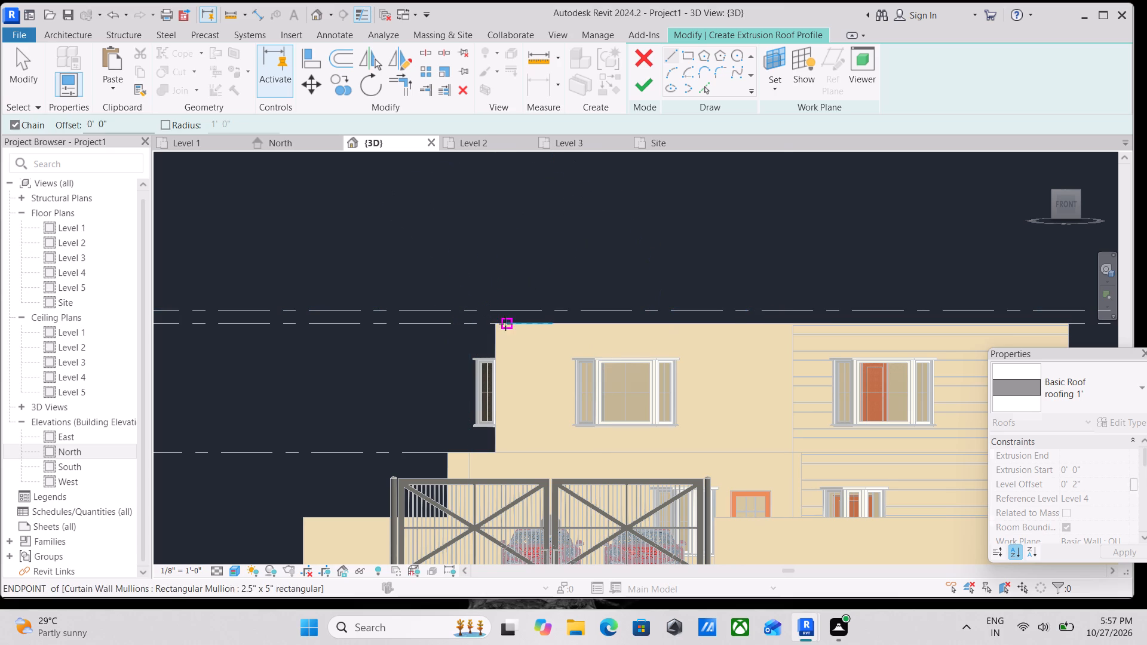
left_click(494, 325)
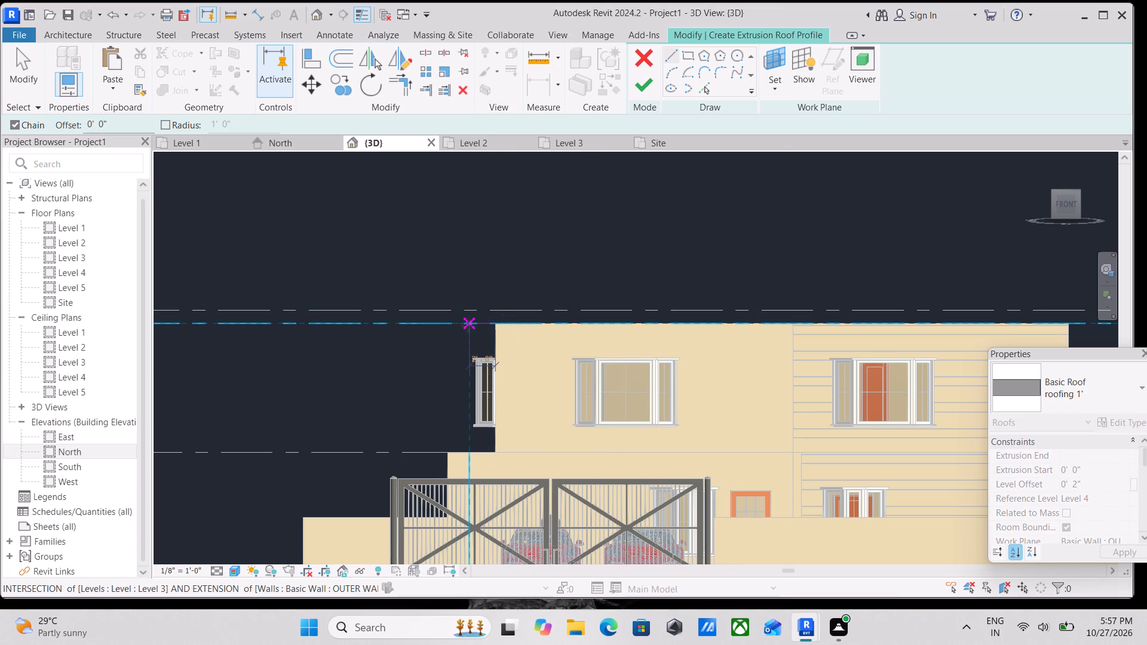
left_click(468, 325)
middle_click_drag(571, 226, 523, 275)
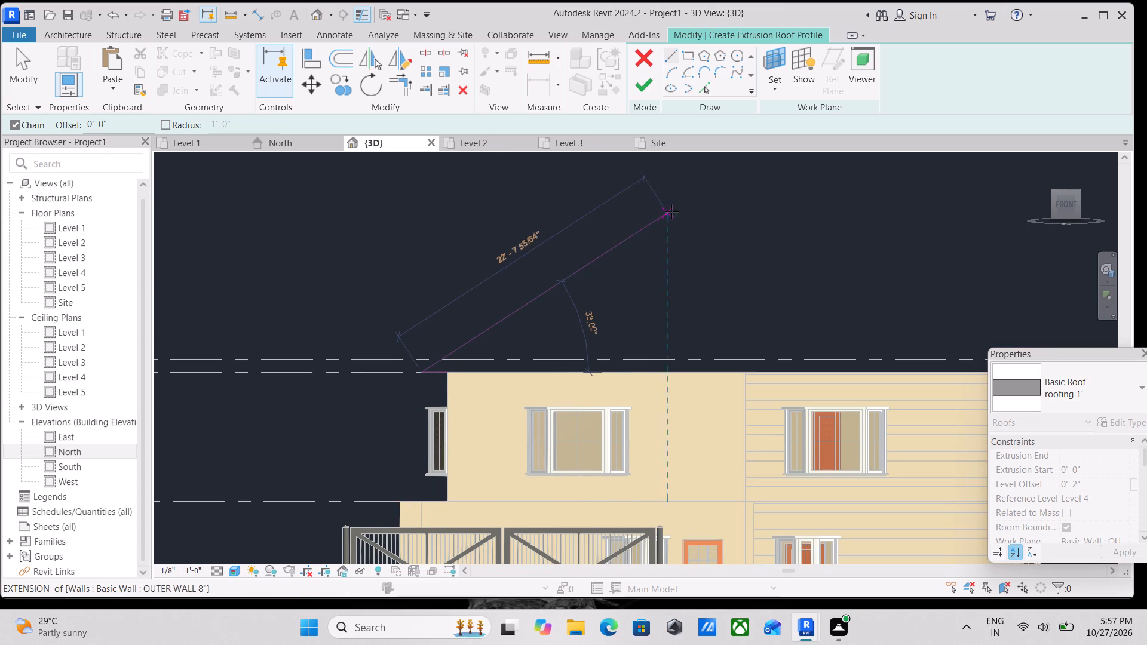
middle_click_drag(698, 199, 535, 269)
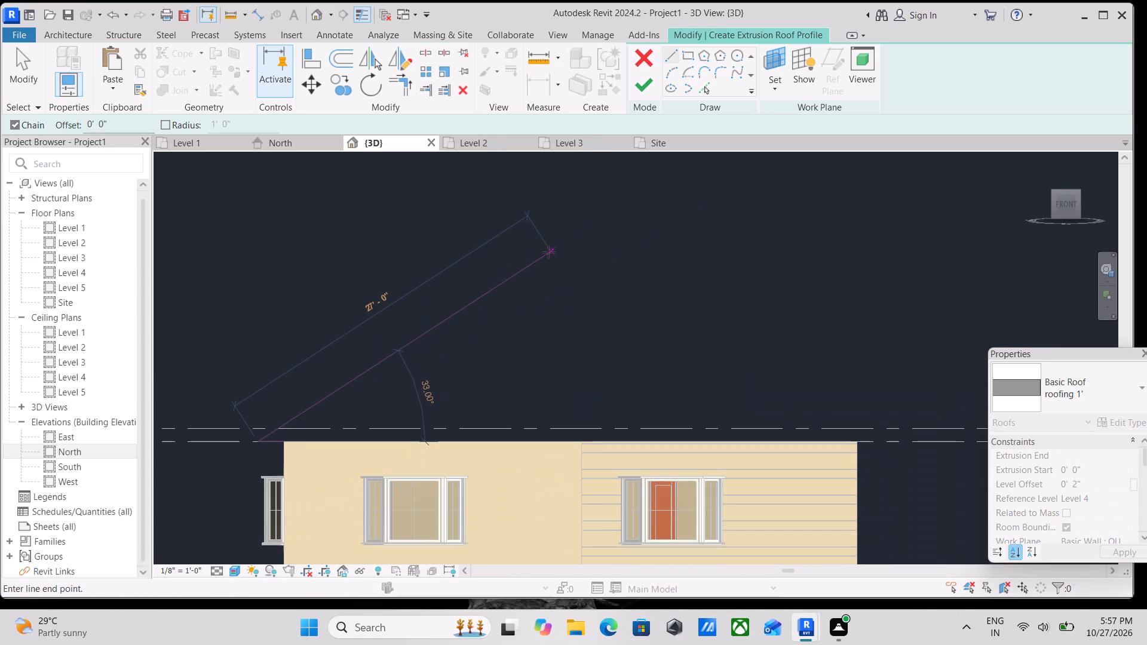
left_click(550, 252)
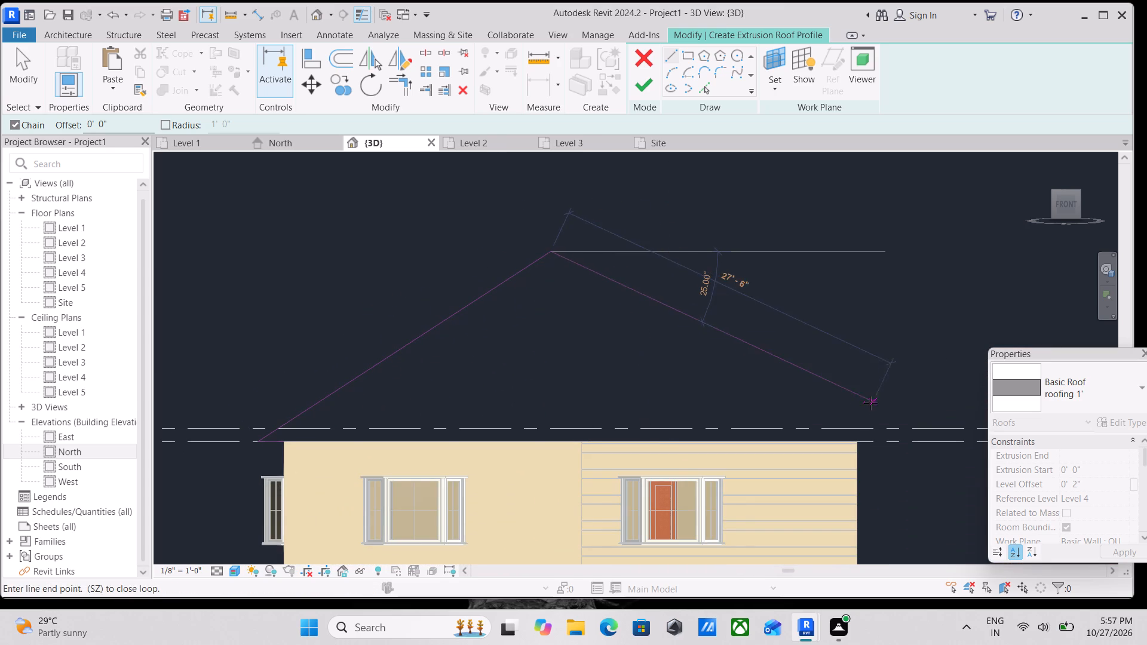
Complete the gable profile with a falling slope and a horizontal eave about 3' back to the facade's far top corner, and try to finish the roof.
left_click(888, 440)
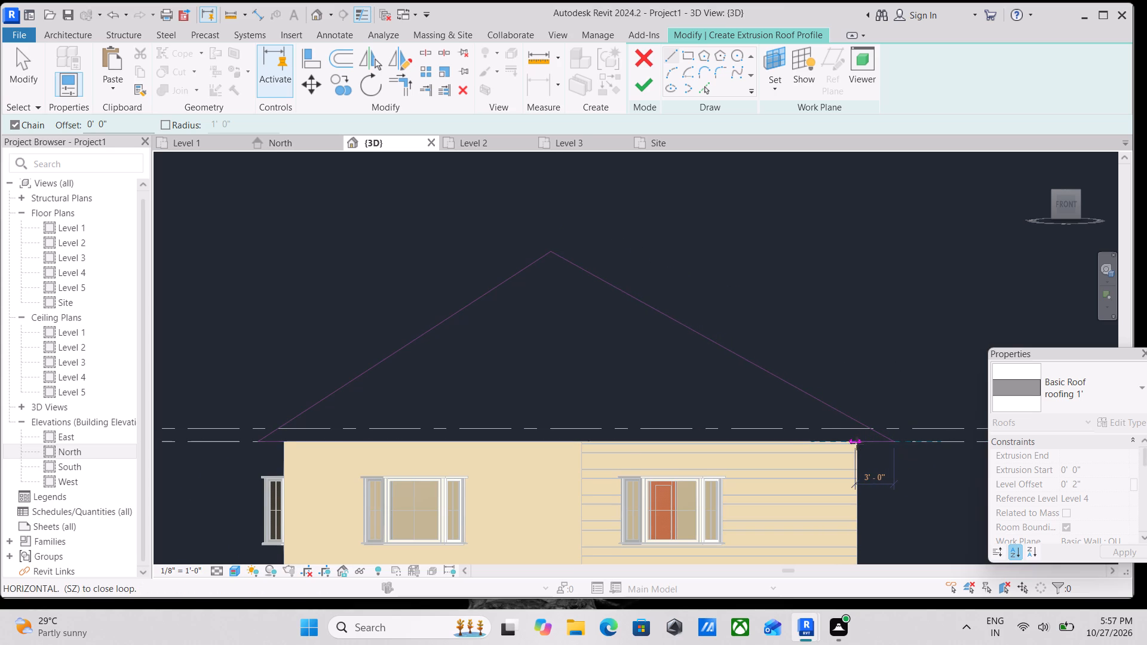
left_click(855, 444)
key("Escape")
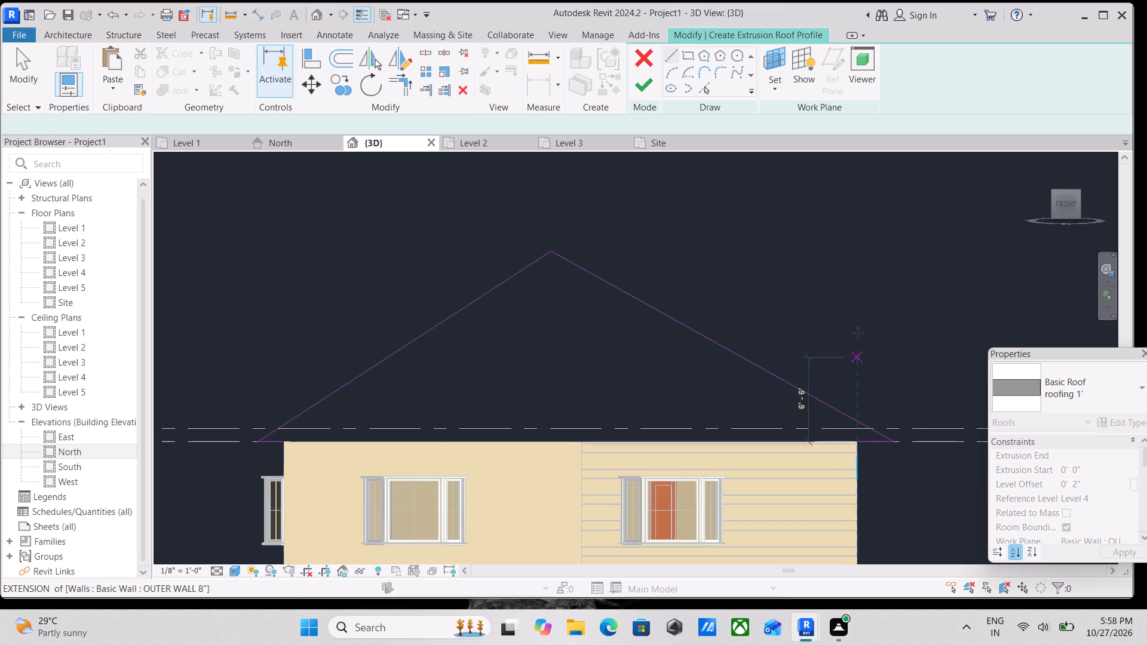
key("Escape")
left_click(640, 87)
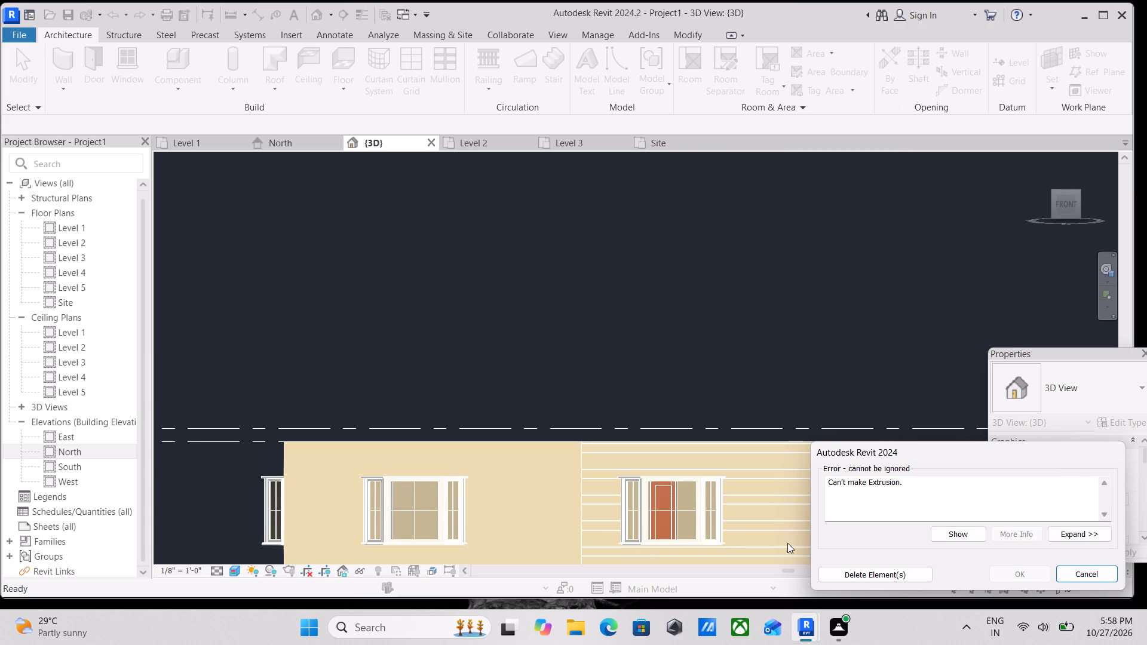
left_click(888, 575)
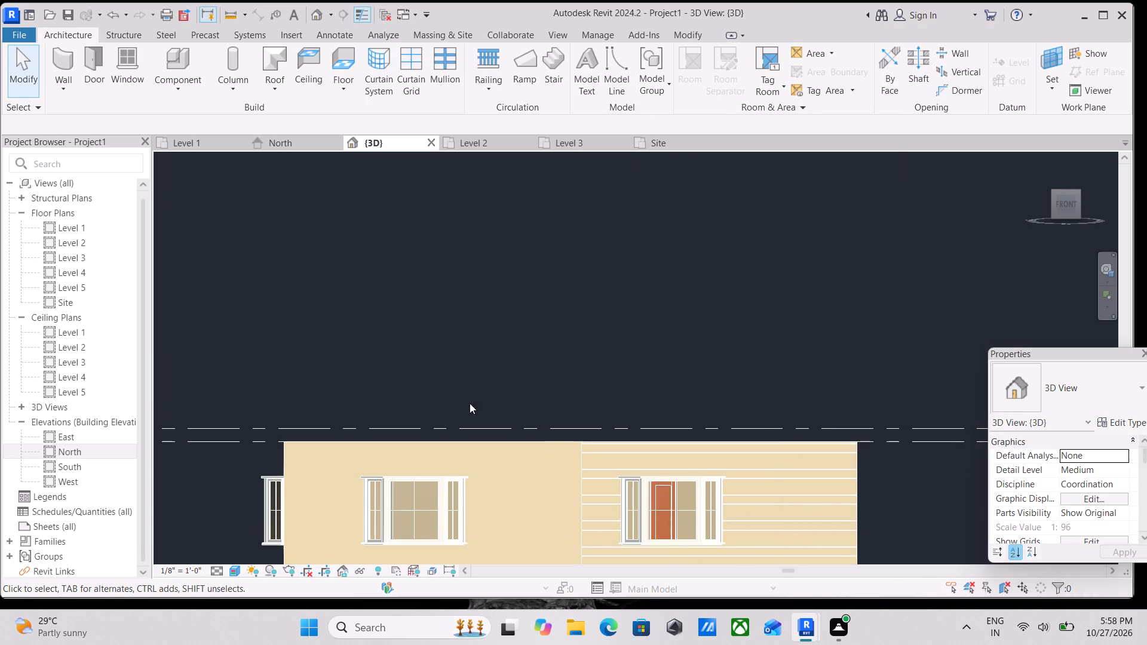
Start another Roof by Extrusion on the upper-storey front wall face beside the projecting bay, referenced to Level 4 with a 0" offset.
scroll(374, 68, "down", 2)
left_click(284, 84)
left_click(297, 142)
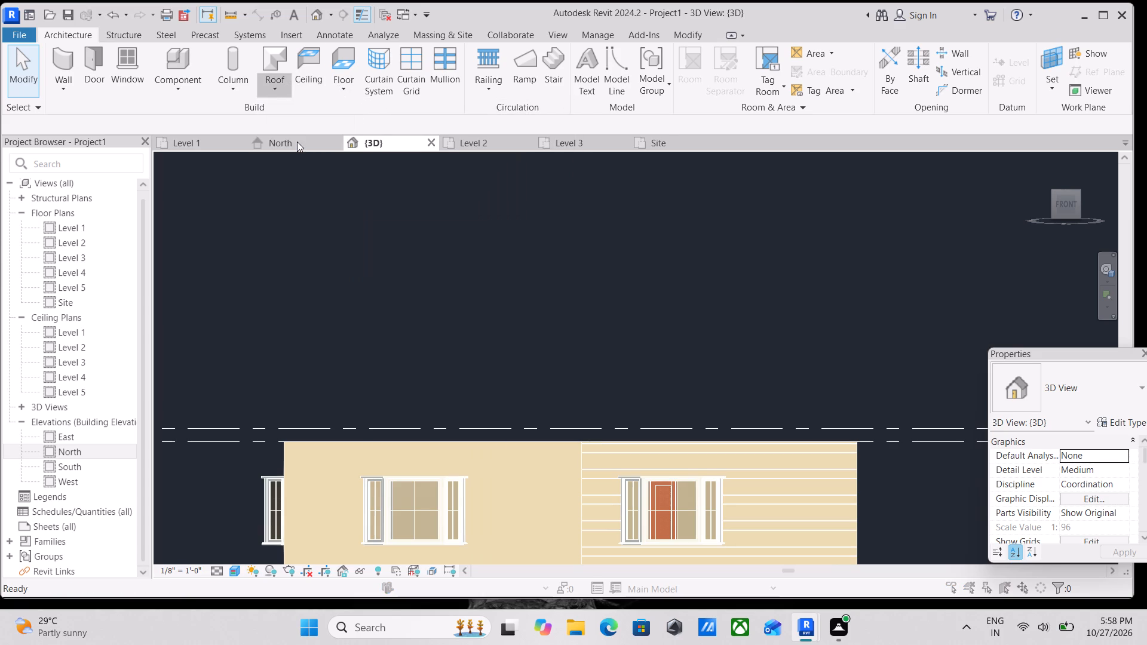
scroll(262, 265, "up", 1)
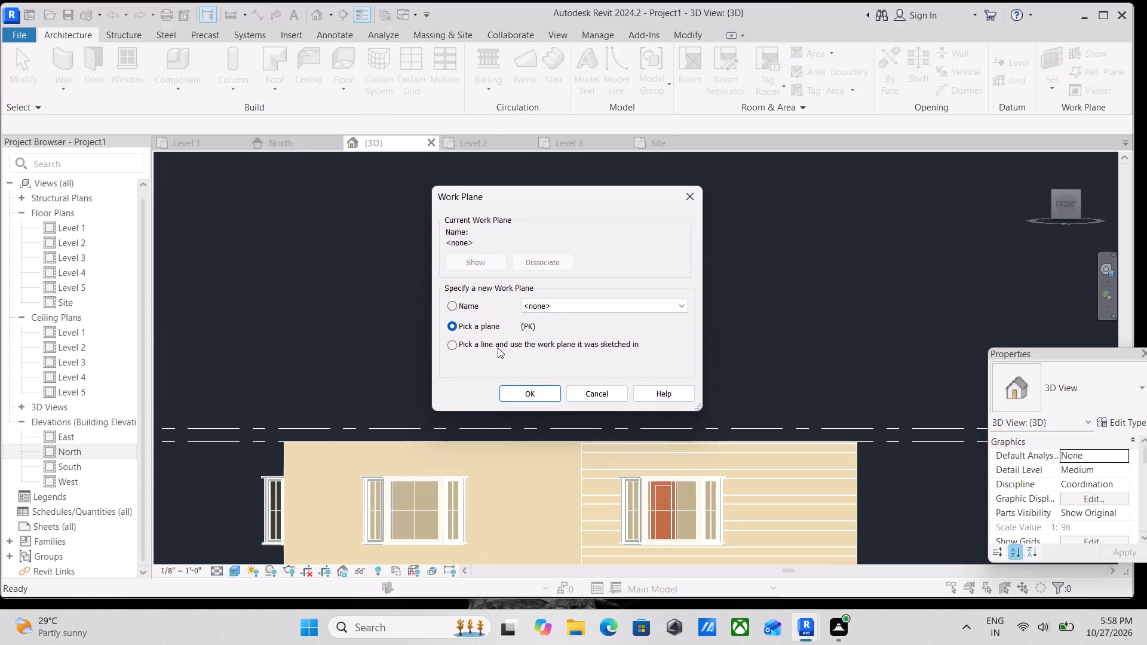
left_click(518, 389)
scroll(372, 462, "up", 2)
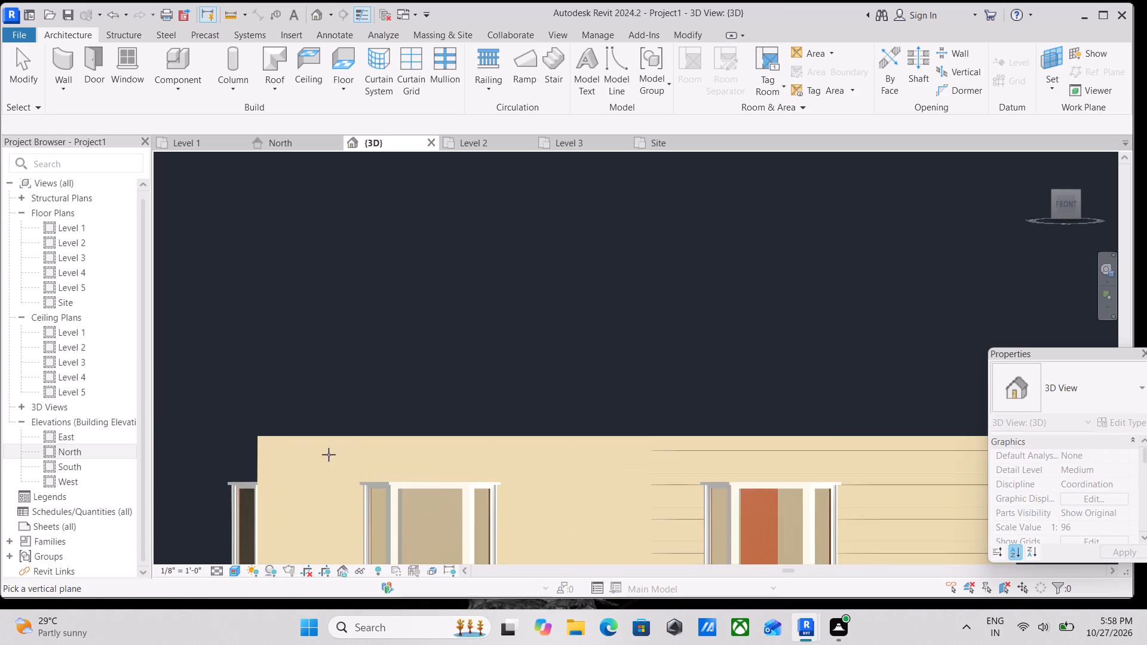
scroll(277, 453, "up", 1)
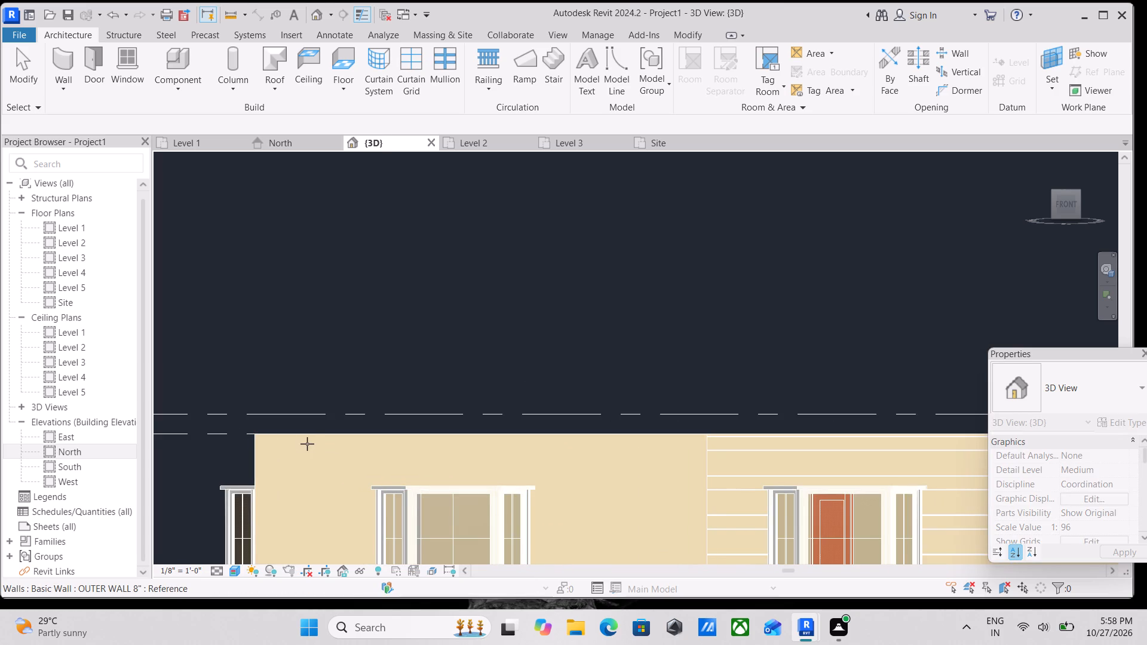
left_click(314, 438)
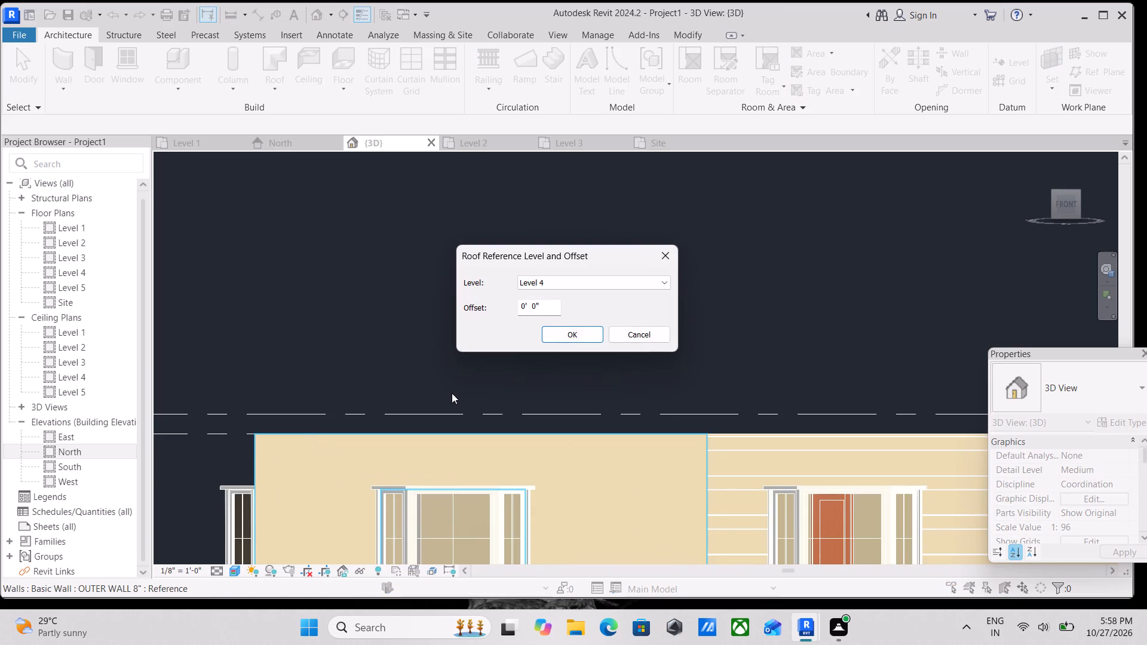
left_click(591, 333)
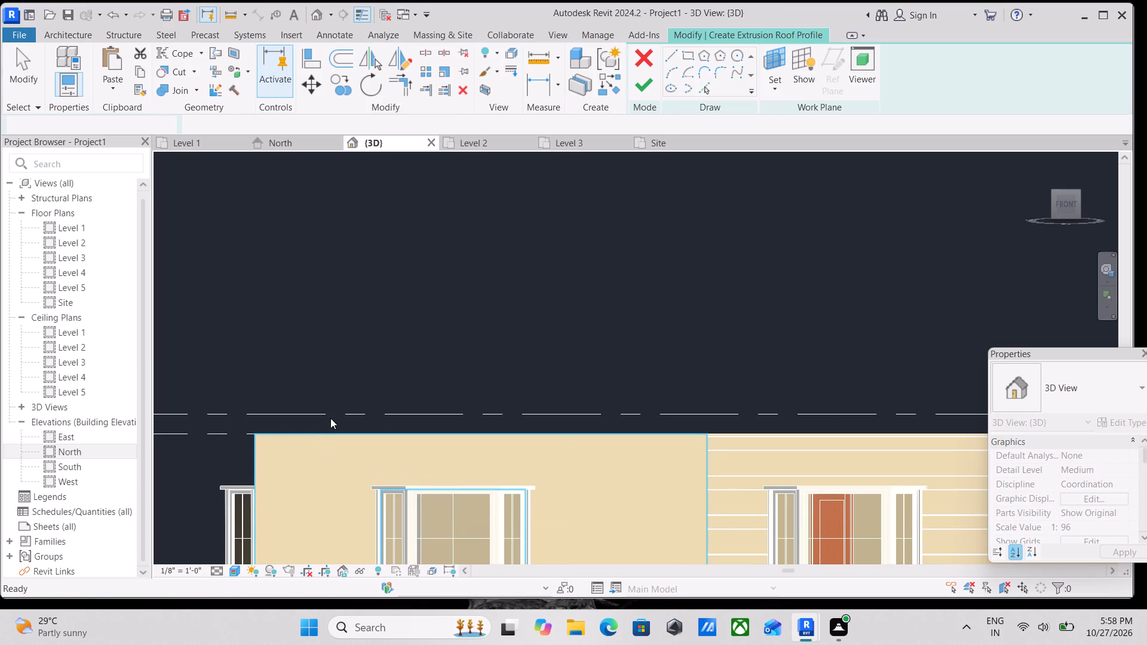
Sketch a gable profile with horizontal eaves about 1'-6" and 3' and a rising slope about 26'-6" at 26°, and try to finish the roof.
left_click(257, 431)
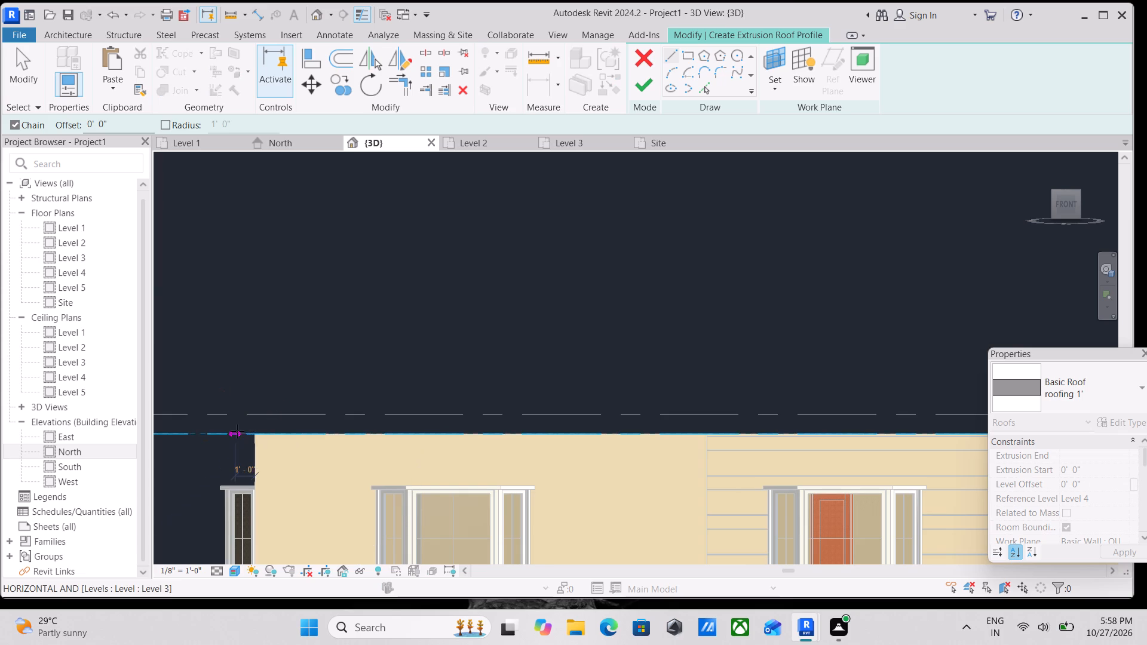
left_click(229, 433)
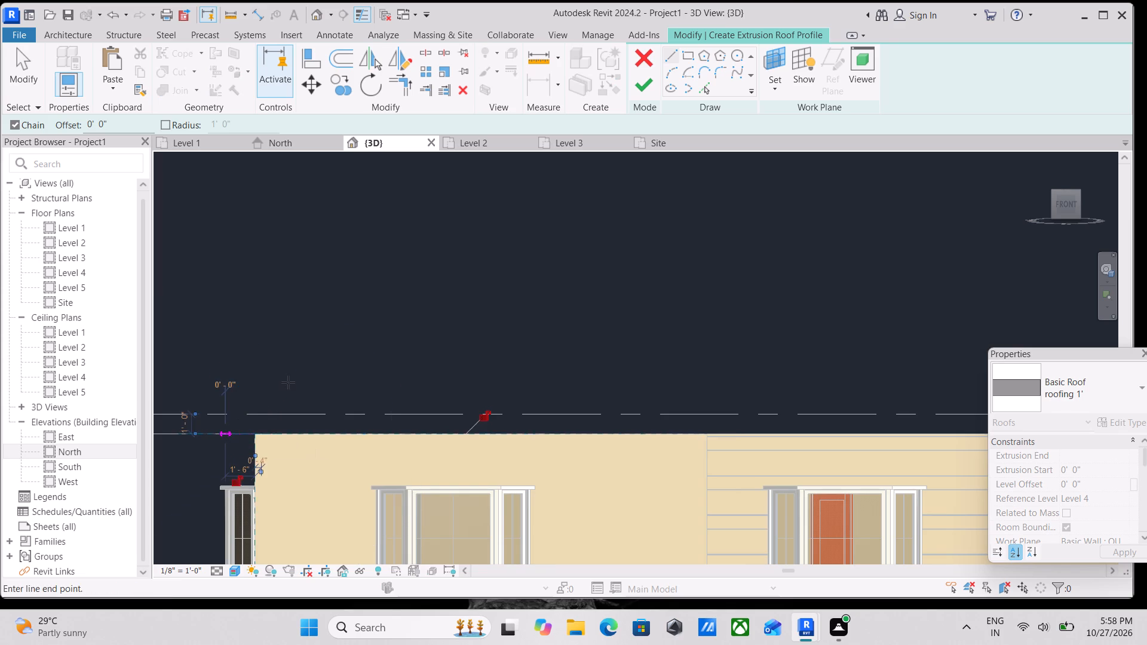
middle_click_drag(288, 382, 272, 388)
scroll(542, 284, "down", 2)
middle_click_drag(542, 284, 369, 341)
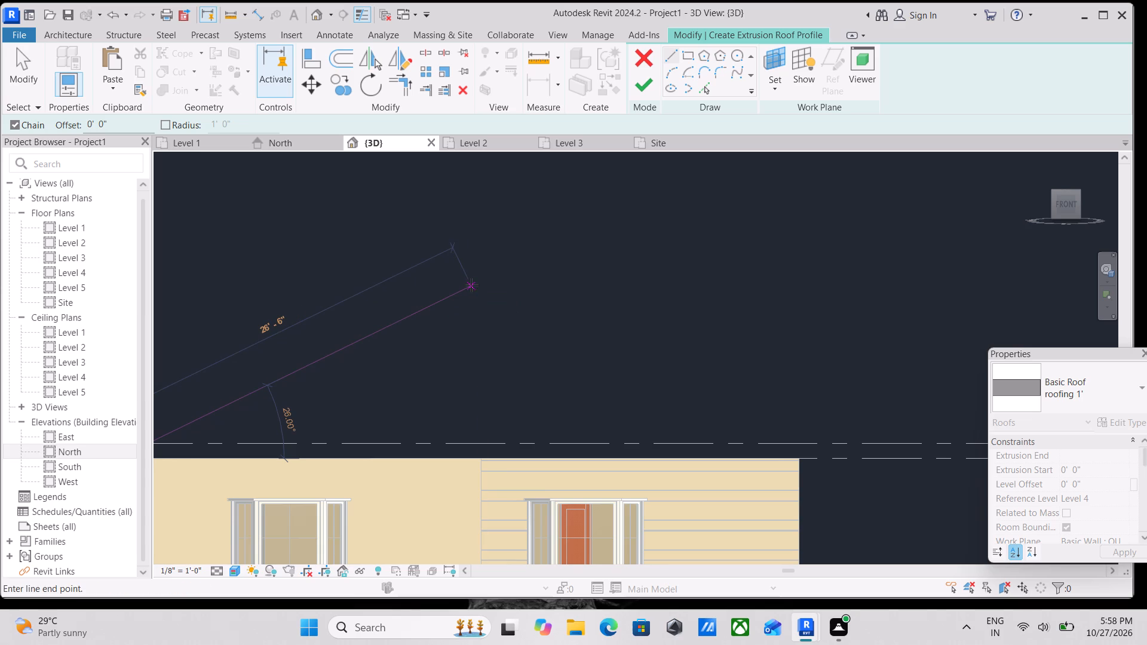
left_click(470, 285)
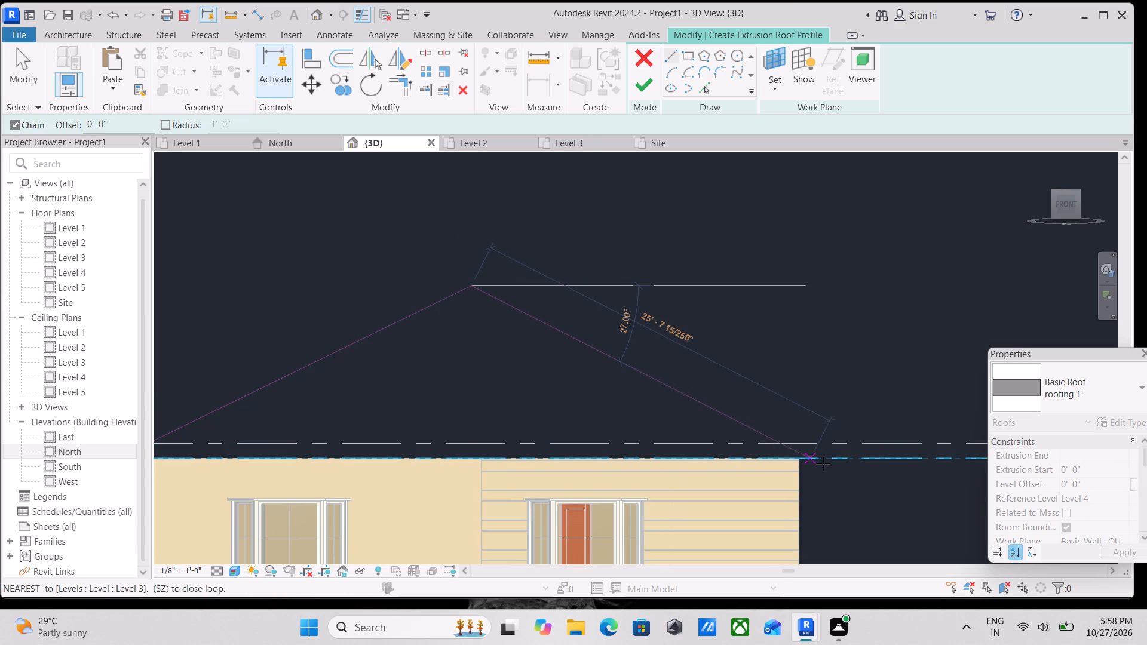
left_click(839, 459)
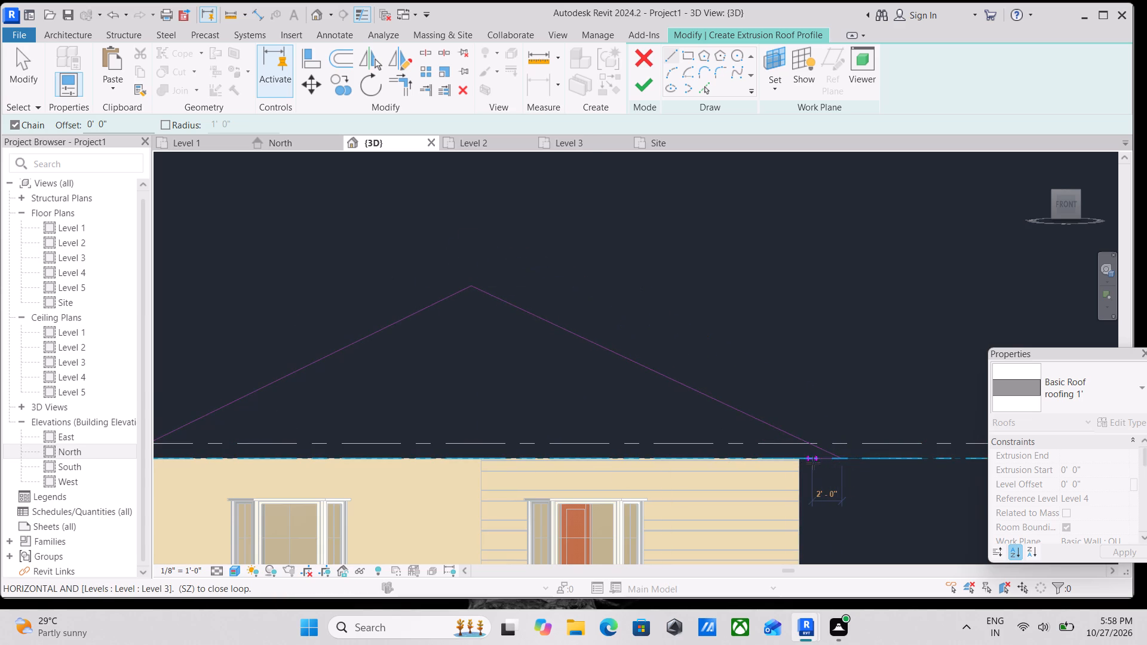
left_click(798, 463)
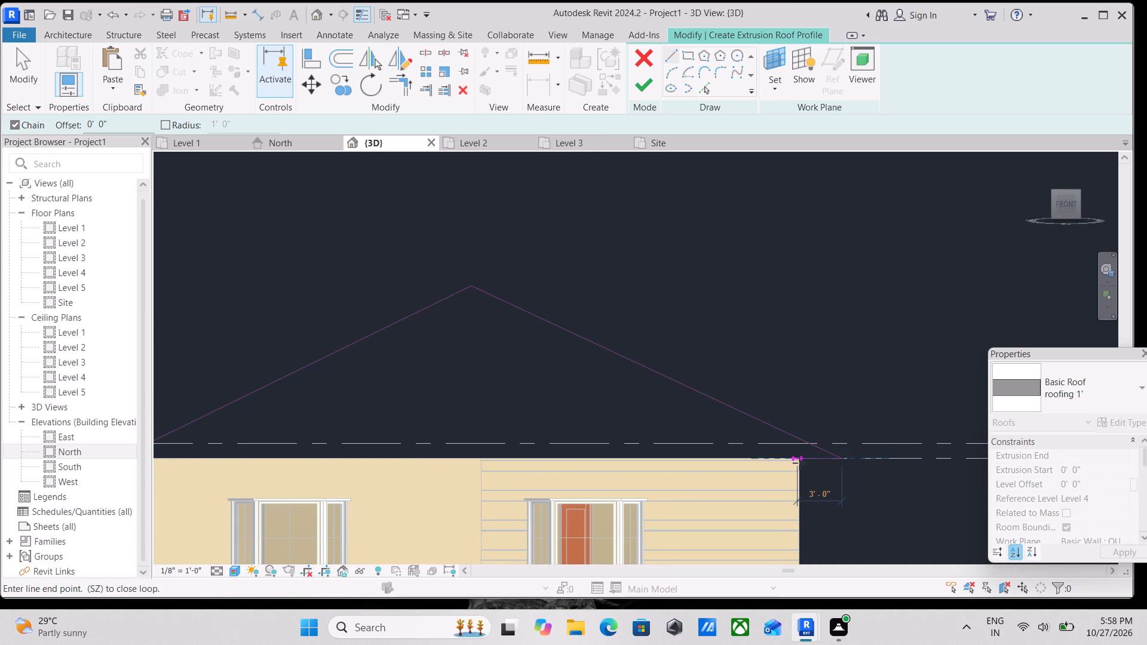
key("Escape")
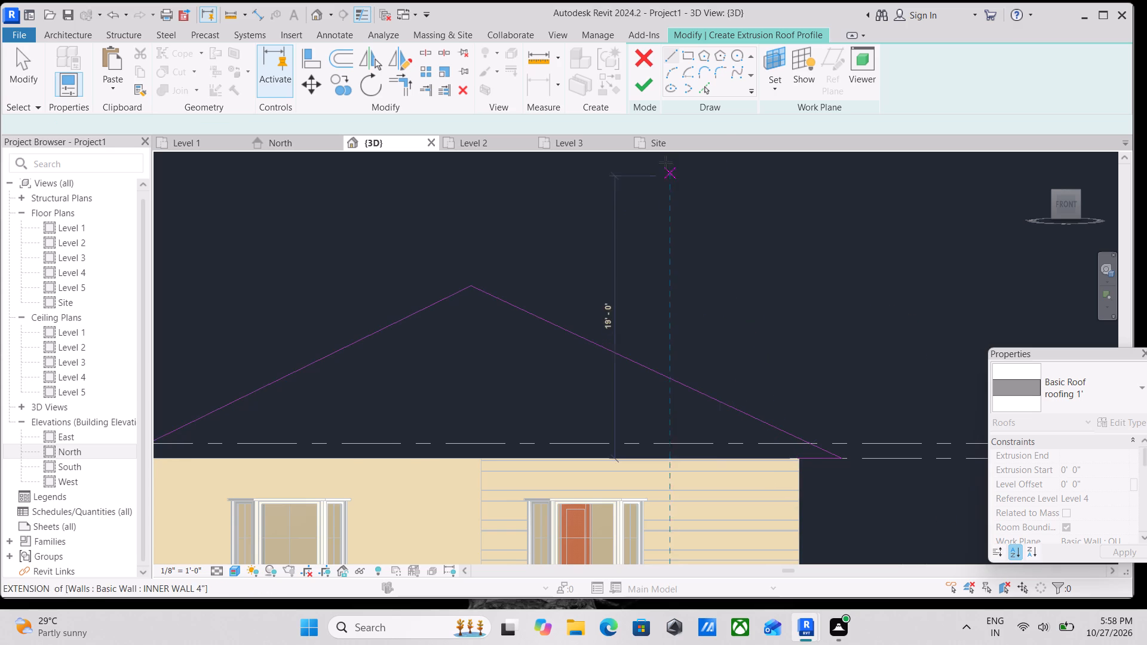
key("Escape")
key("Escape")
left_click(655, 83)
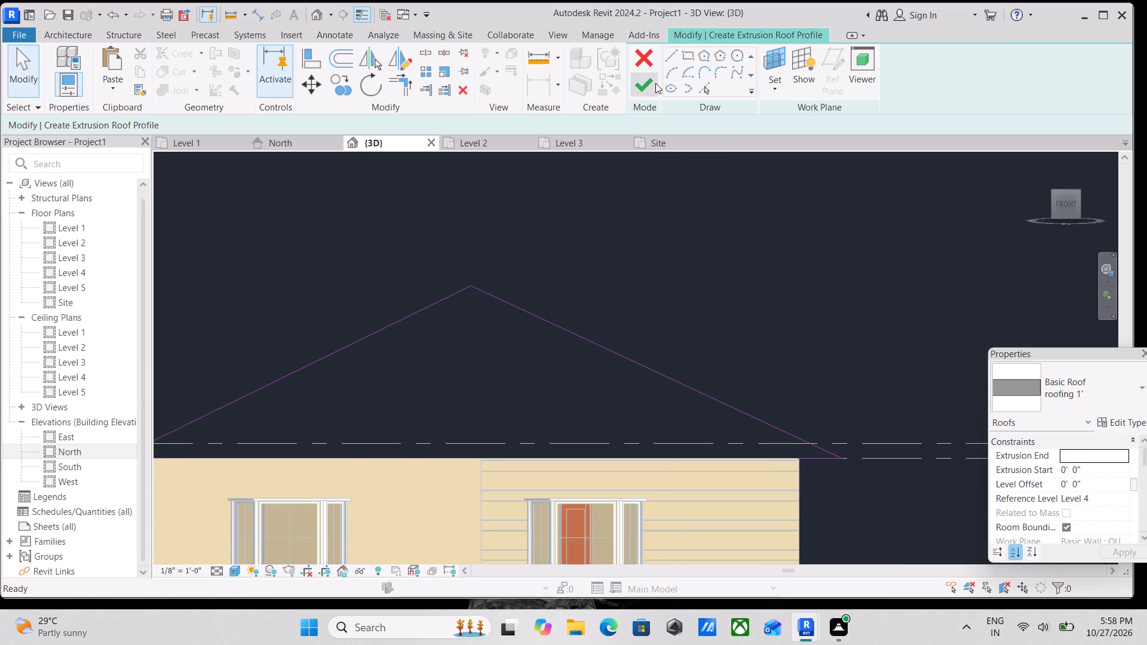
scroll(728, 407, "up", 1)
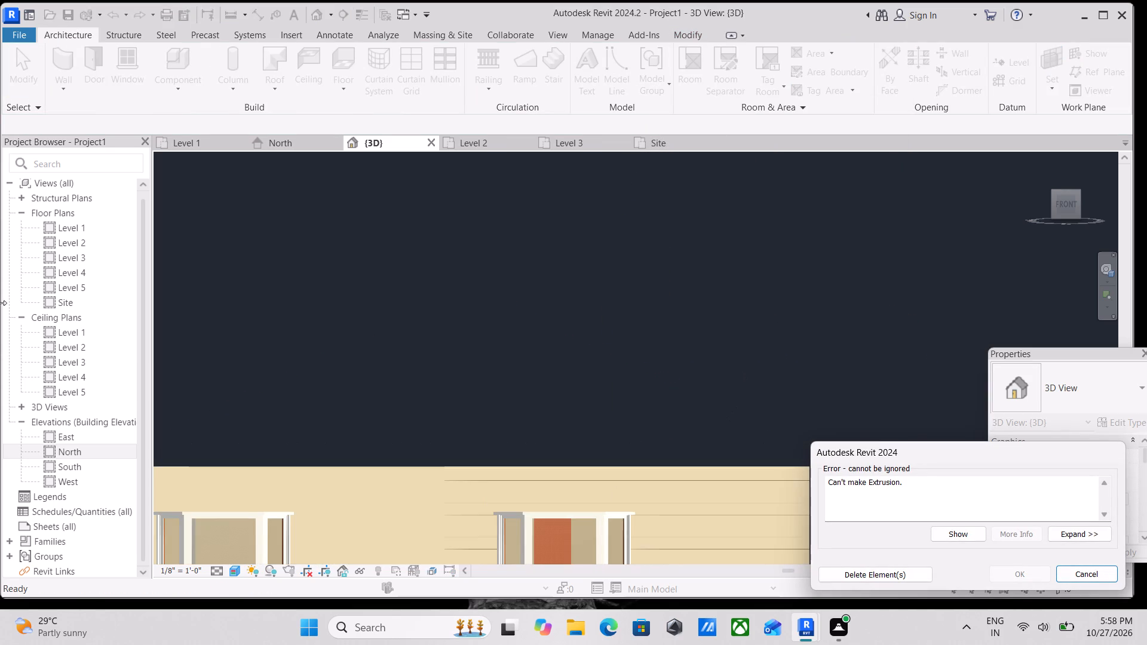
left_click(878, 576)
Start a new Roof by Extrusion with the main facade's upper-storey front wall face, beside the projecting bay, picked as its work plane.
scroll(661, 371, "down", 4)
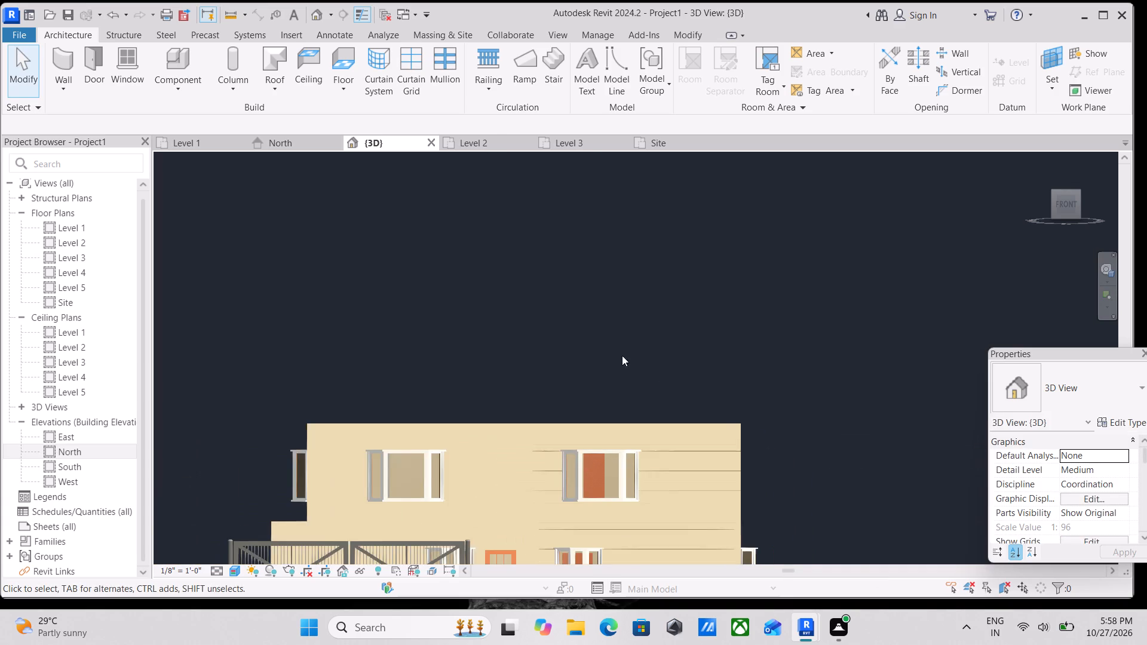
middle_click_drag(622, 355, 732, 371)
scroll(607, 442, "up", 2)
scroll(542, 439, "up", 1)
middle_click_drag(542, 439, 725, 411)
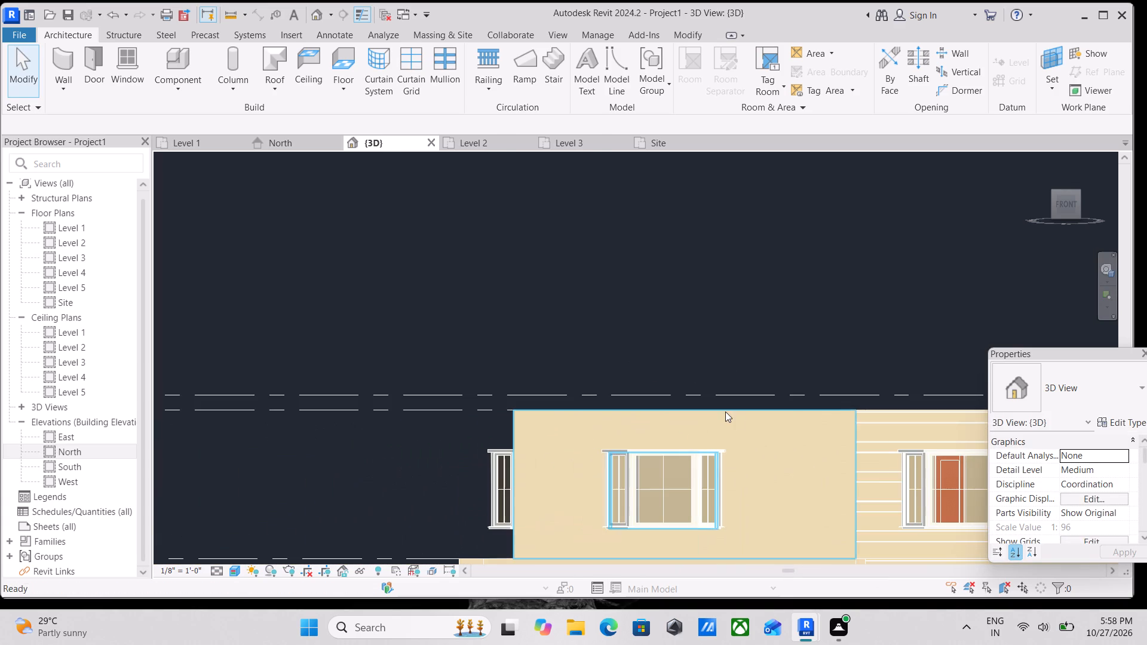
left_click(269, 85)
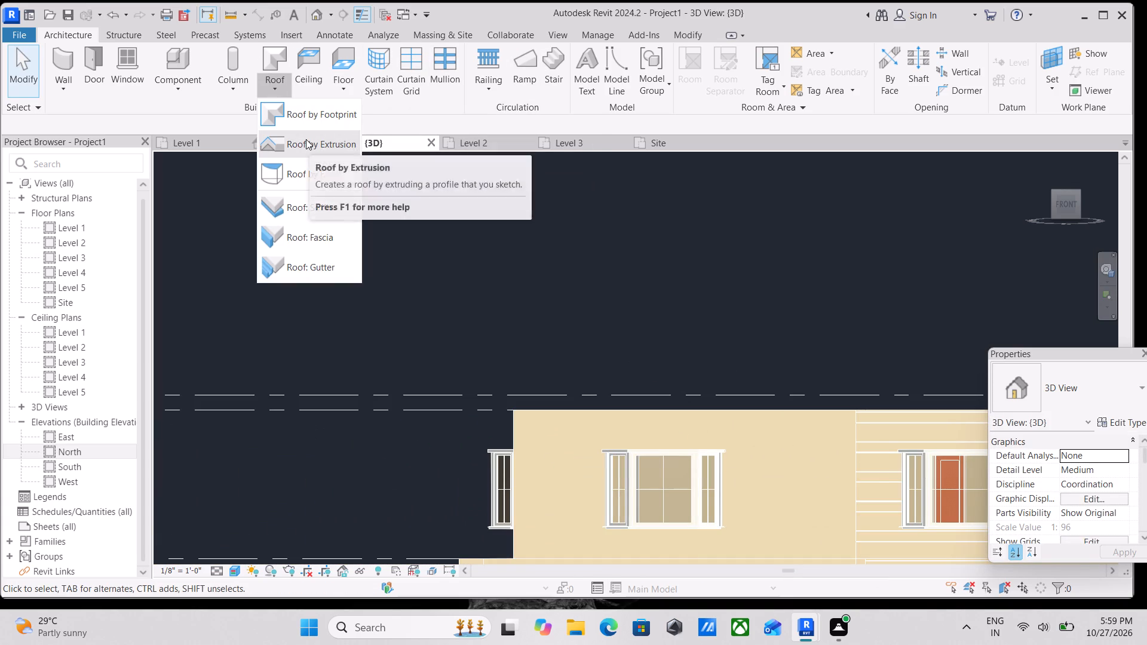
left_click(306, 139)
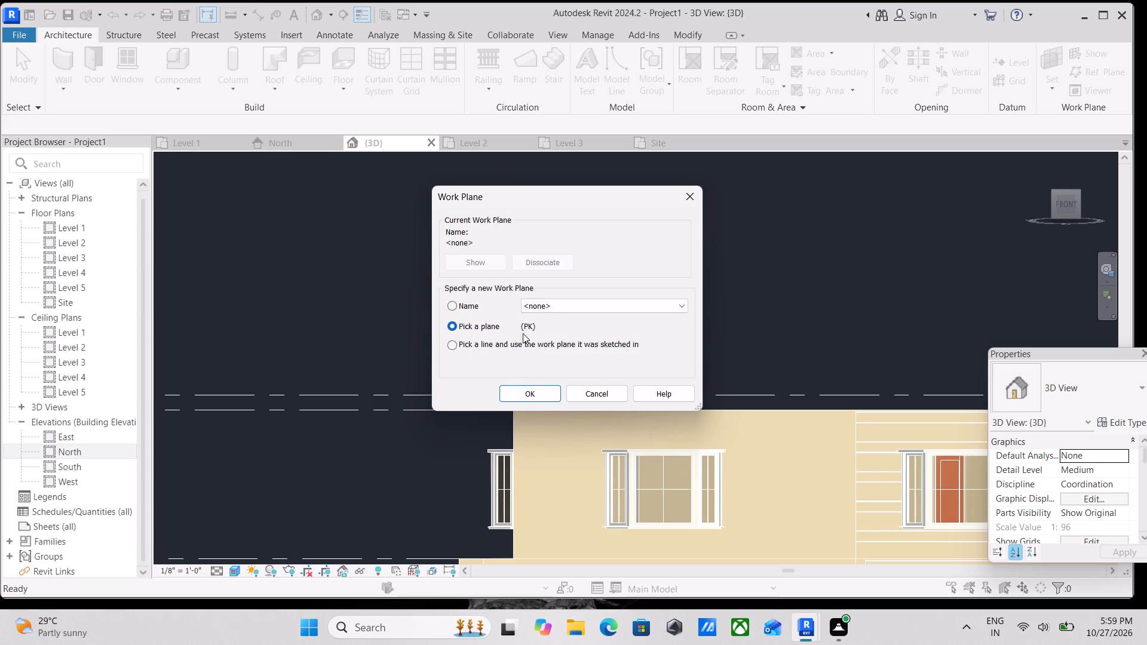
left_click(523, 403)
left_click(532, 394)
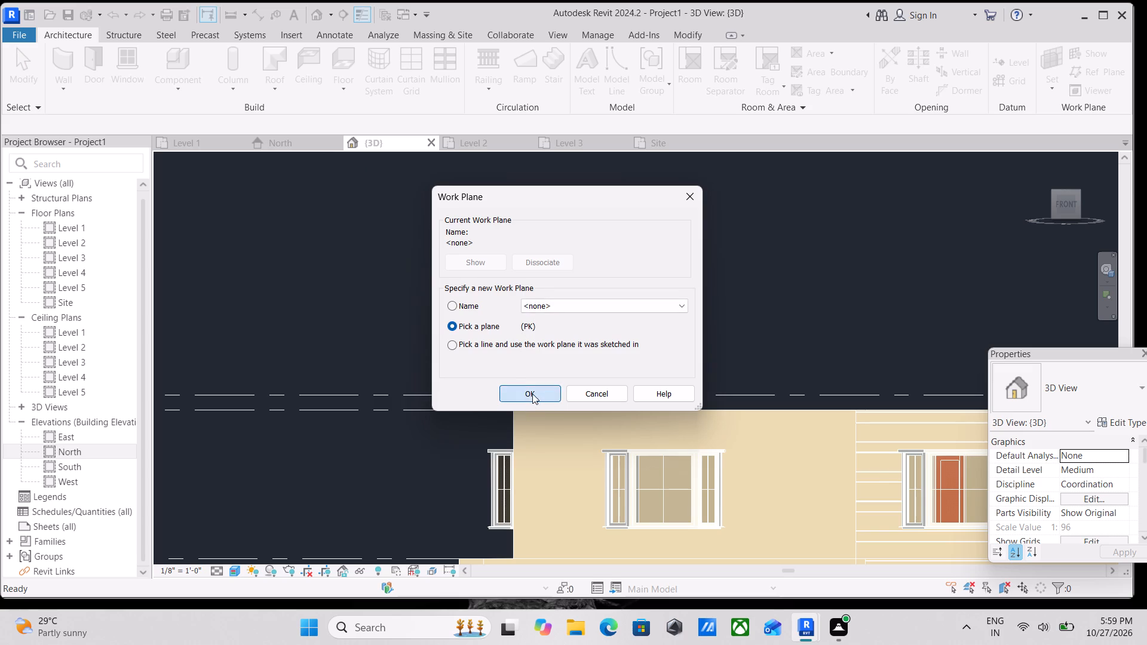
scroll(587, 423, "up", 3)
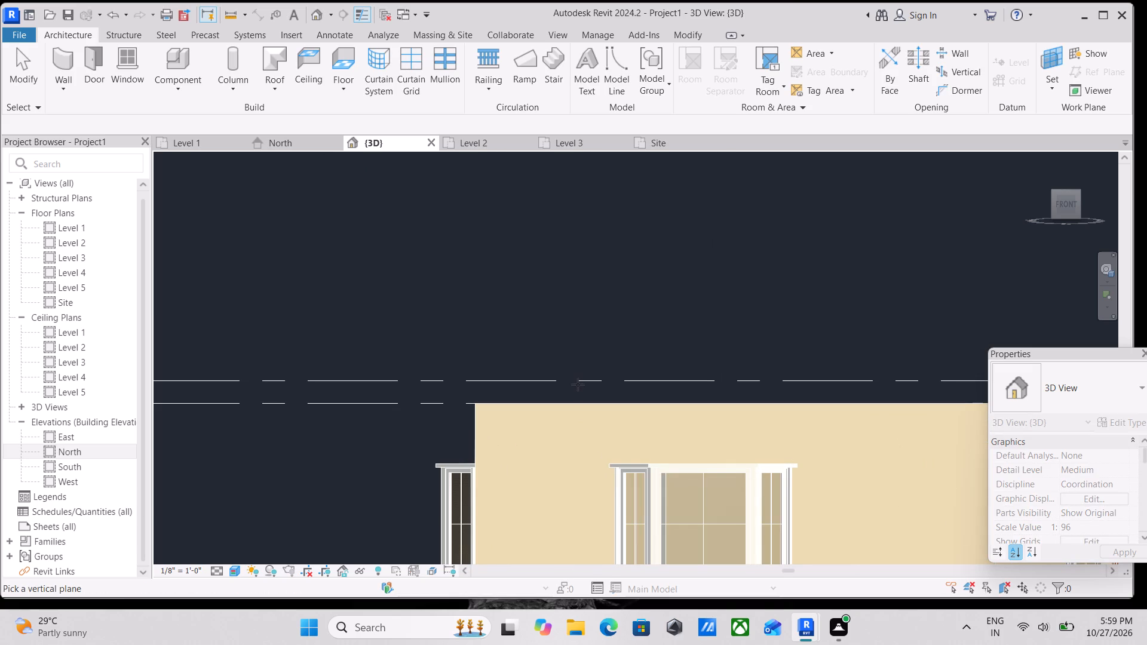
left_click(578, 384)
left_click(570, 379)
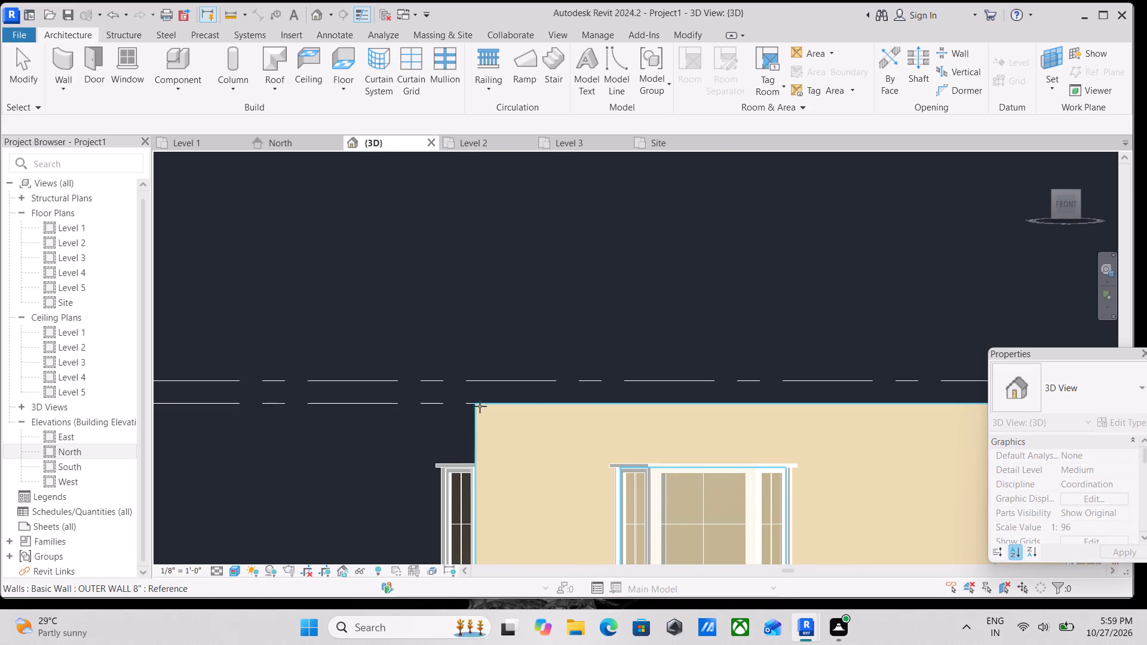
left_click(484, 409)
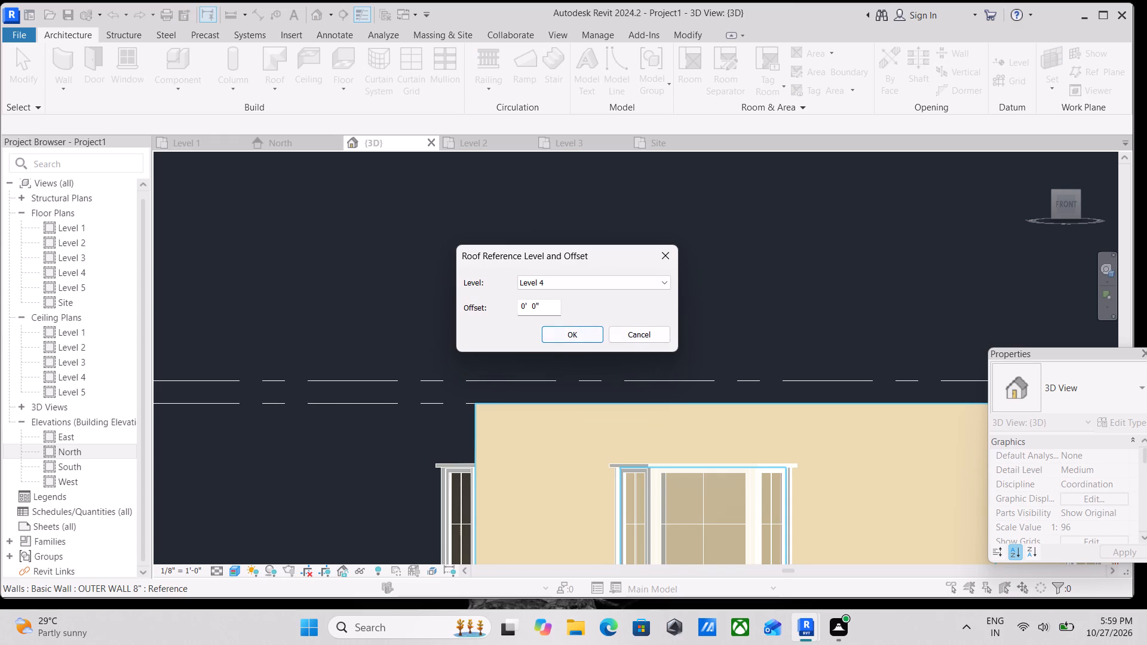
Set the extrusion roof's reference level to Level 4 with a 5" offset.
left_click_drag(551, 305, 489, 306)
key("1")
key("shift+quotedbl")
key("BackSpace")
key("BackSpace")
key("BackSpace")
key("5")
key("shift+quotedbl")
key("Return")
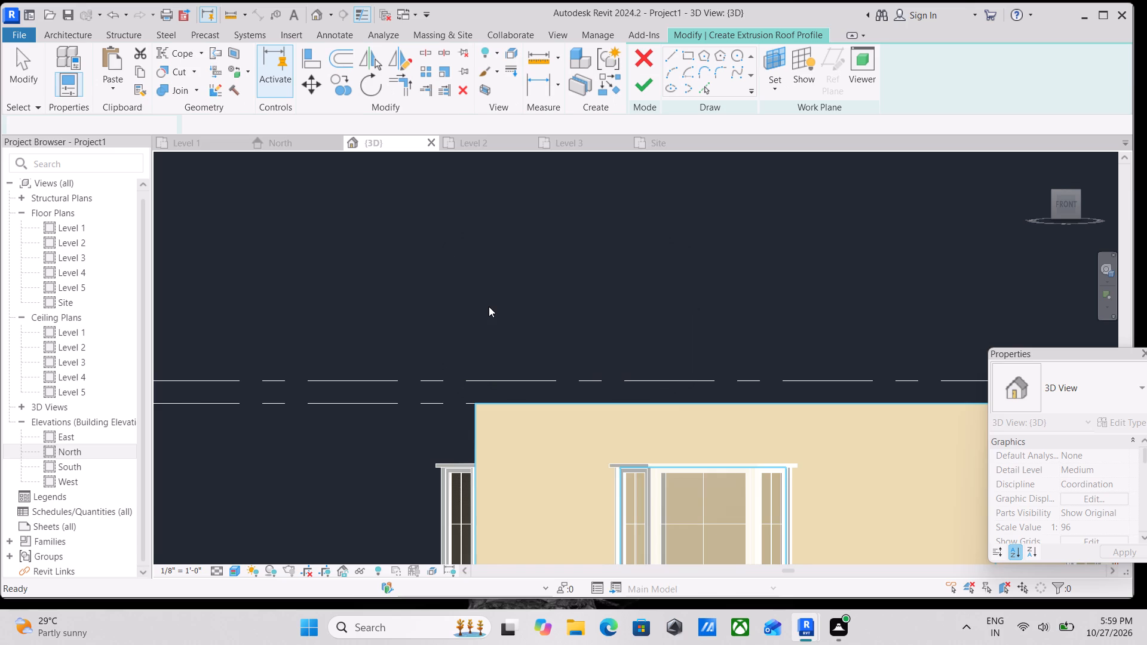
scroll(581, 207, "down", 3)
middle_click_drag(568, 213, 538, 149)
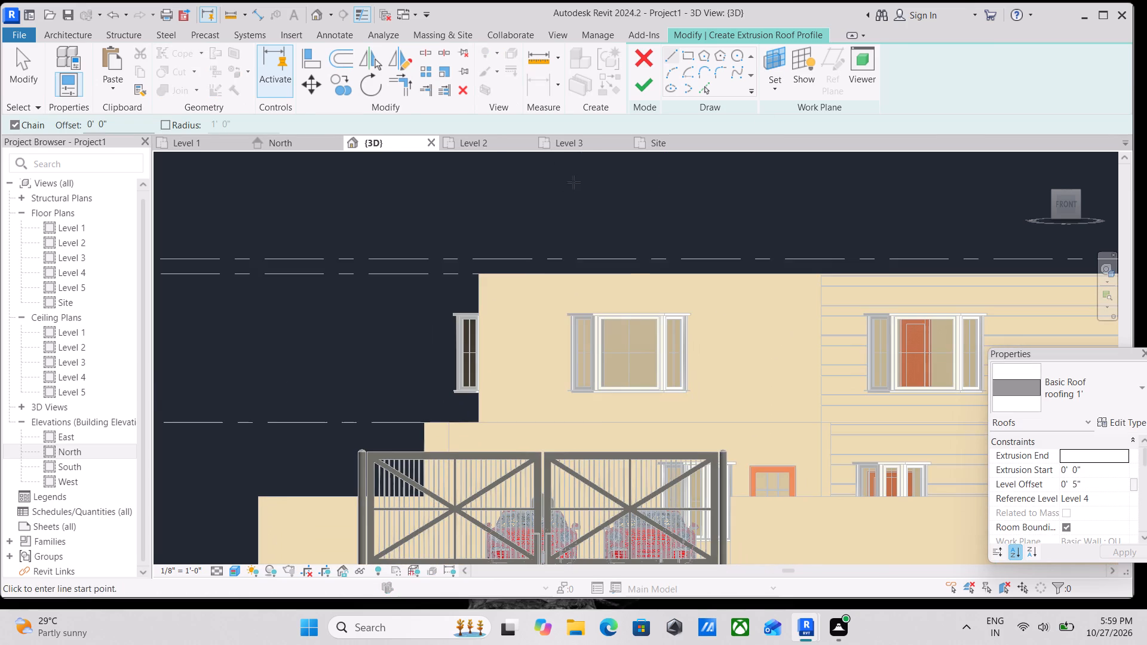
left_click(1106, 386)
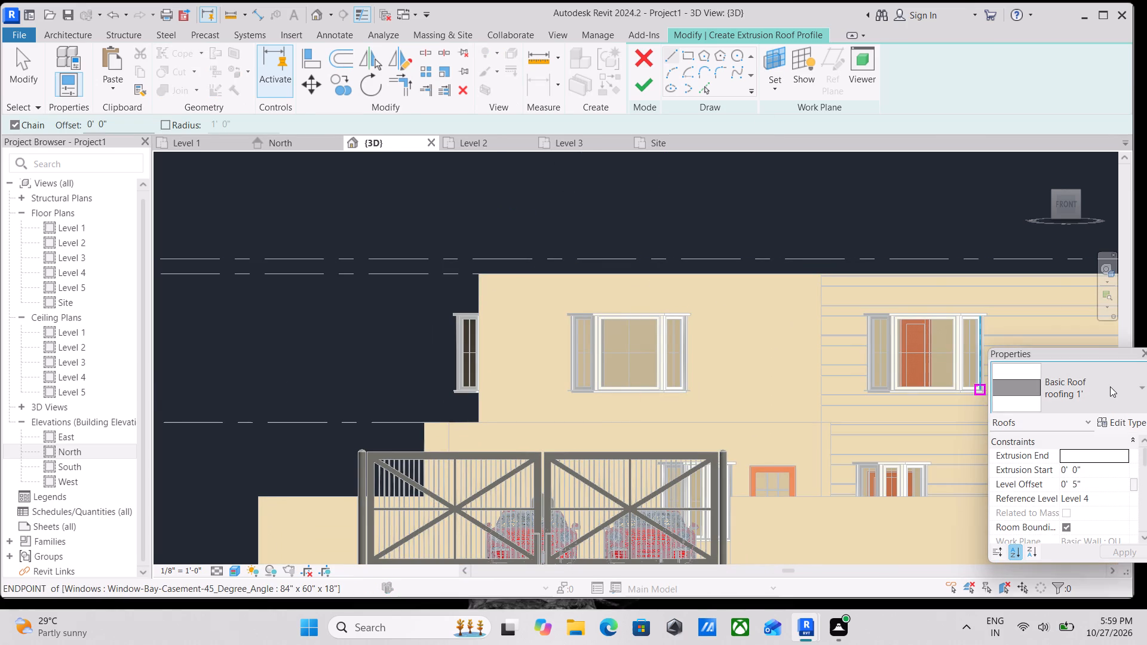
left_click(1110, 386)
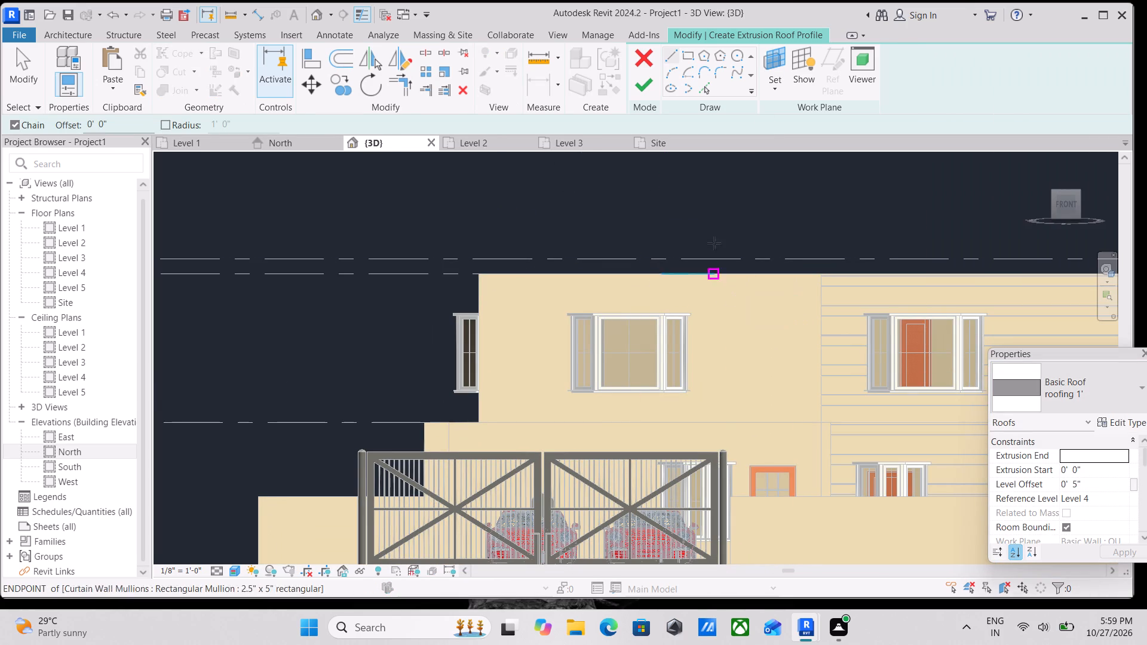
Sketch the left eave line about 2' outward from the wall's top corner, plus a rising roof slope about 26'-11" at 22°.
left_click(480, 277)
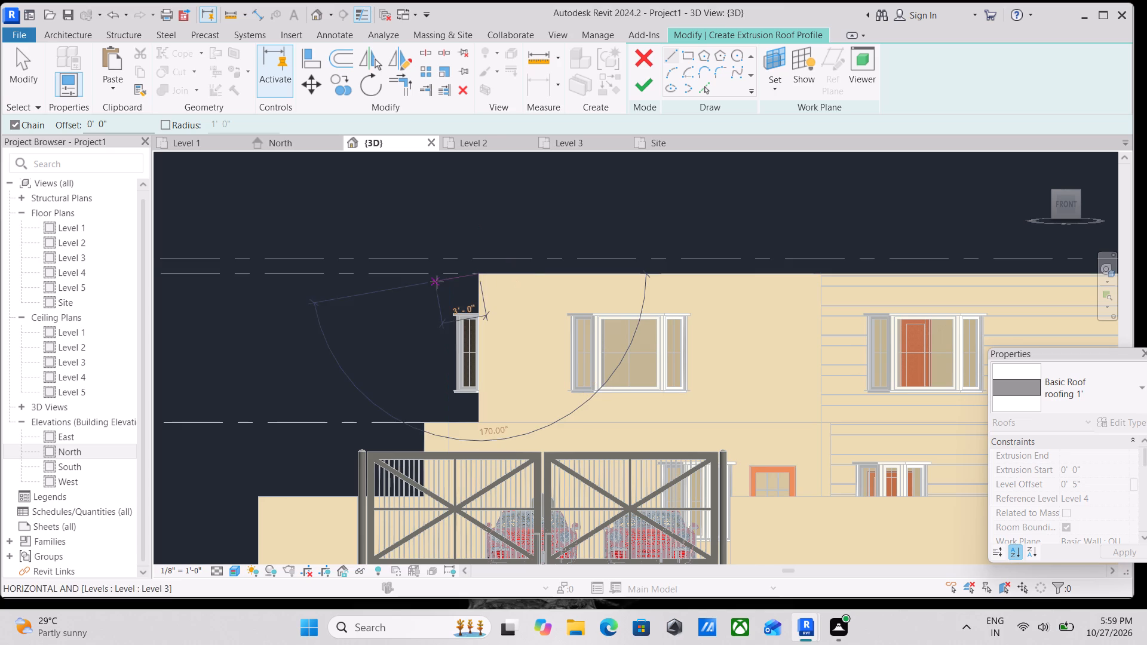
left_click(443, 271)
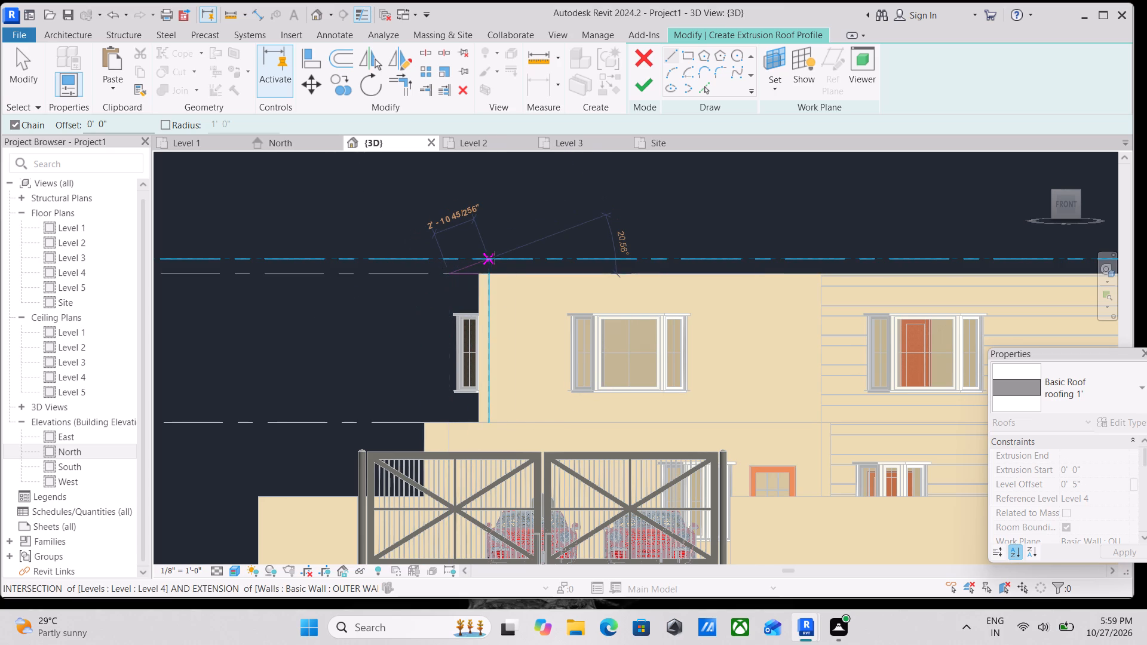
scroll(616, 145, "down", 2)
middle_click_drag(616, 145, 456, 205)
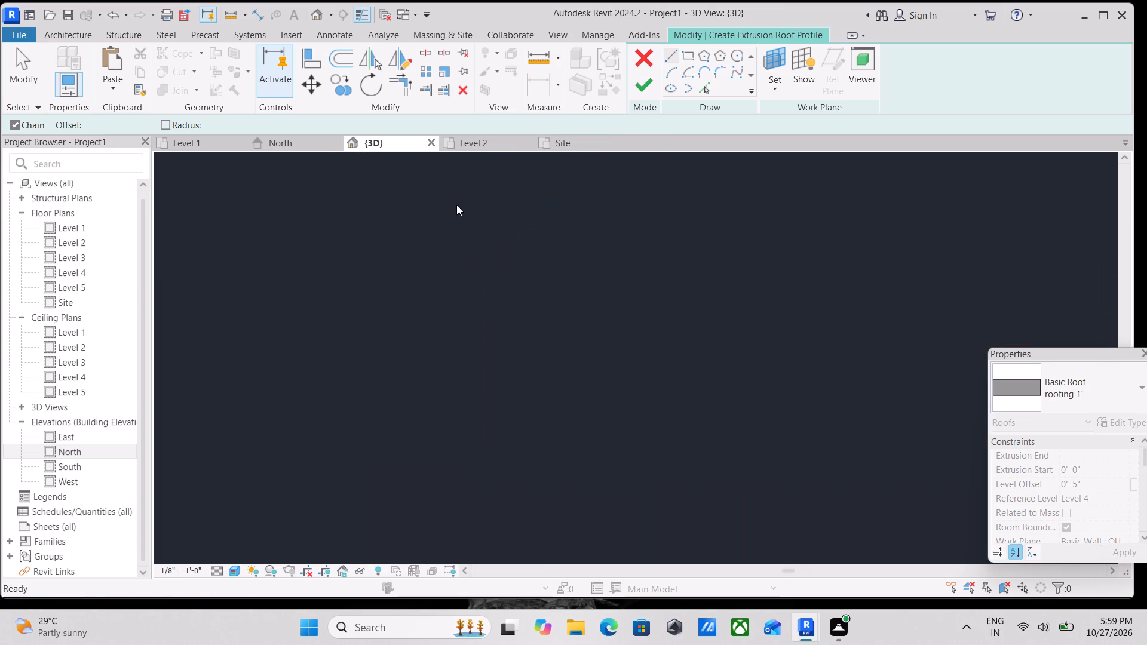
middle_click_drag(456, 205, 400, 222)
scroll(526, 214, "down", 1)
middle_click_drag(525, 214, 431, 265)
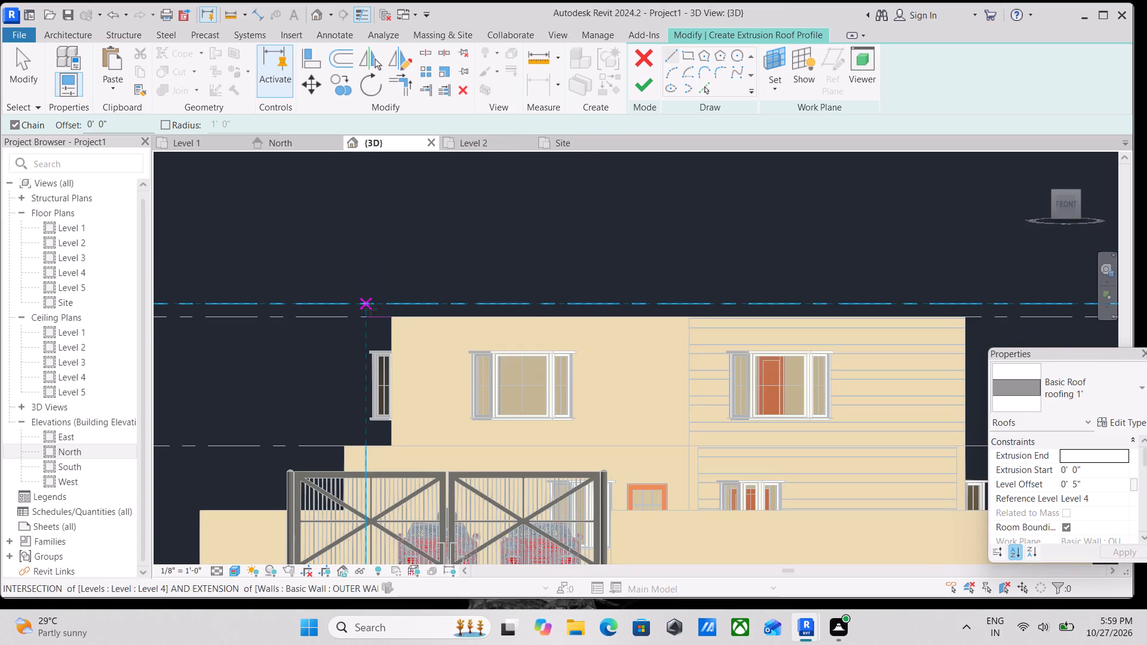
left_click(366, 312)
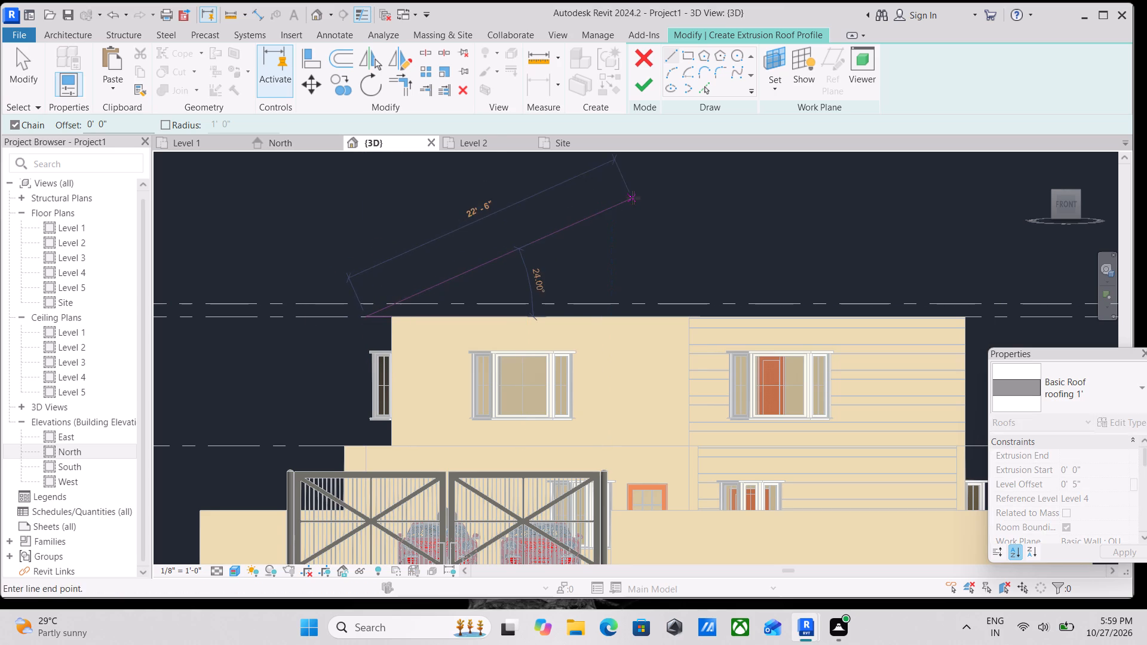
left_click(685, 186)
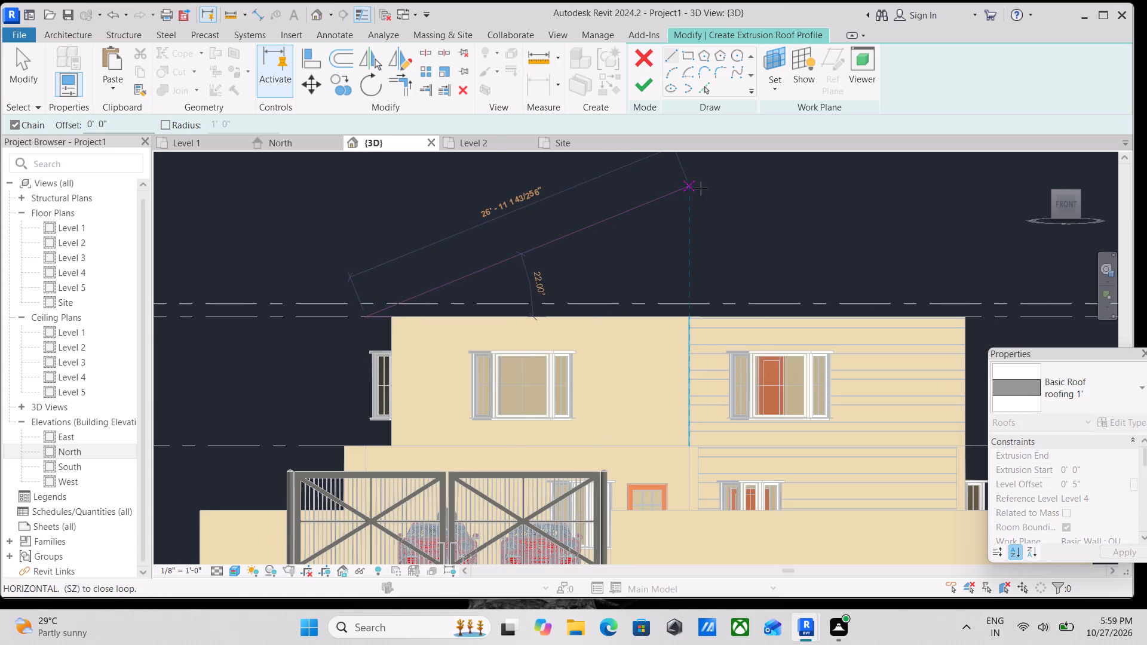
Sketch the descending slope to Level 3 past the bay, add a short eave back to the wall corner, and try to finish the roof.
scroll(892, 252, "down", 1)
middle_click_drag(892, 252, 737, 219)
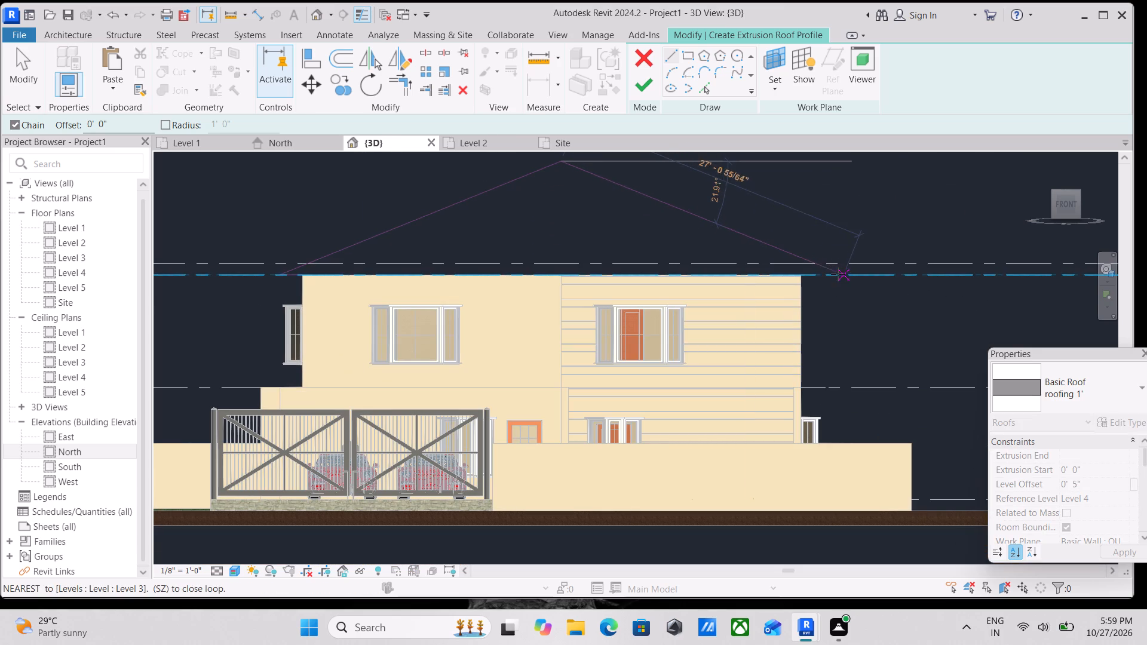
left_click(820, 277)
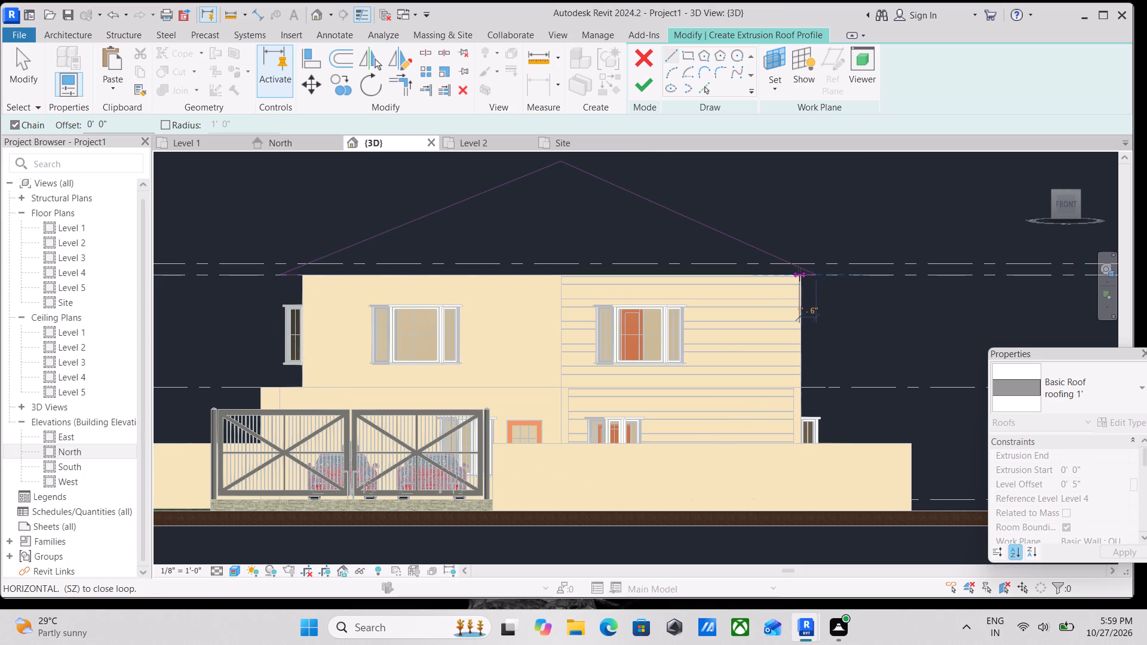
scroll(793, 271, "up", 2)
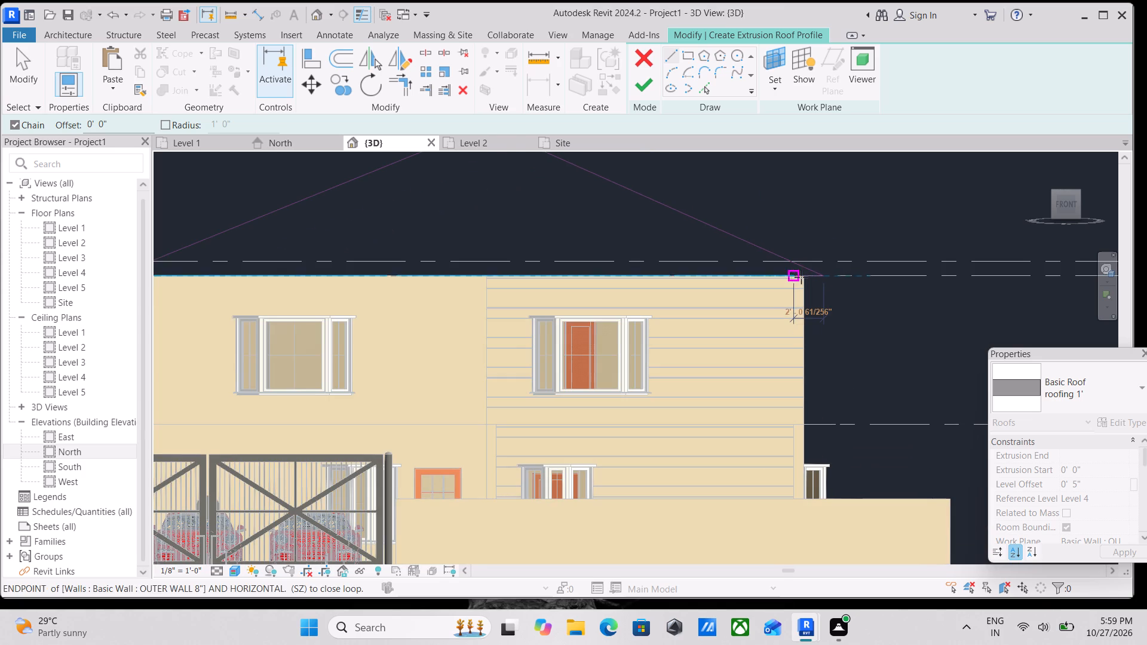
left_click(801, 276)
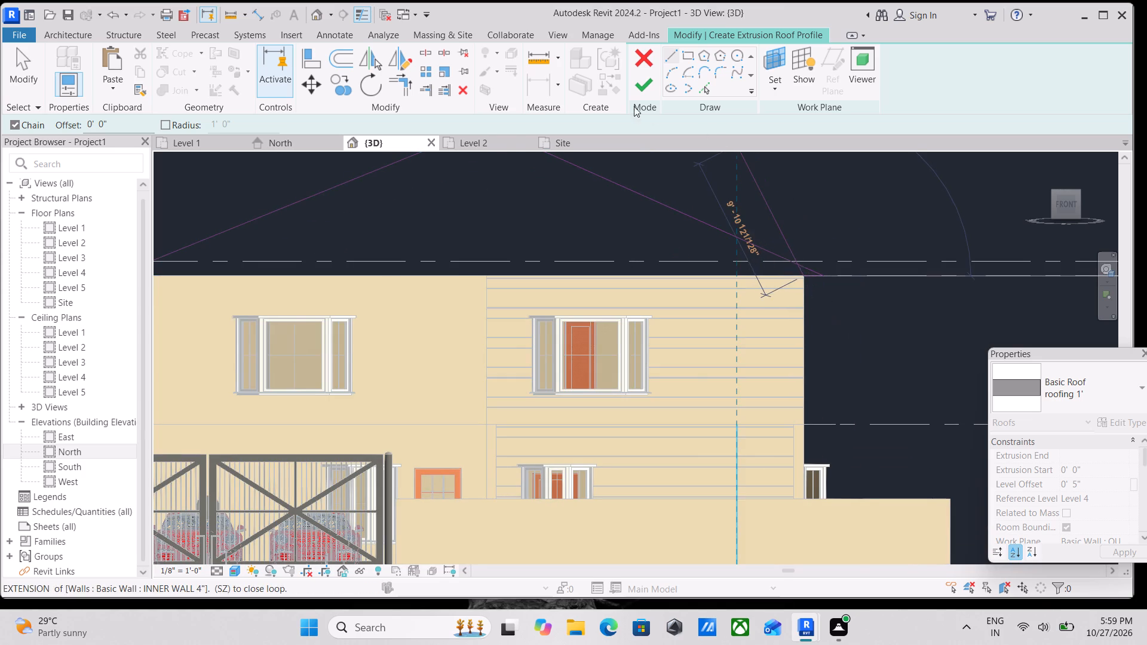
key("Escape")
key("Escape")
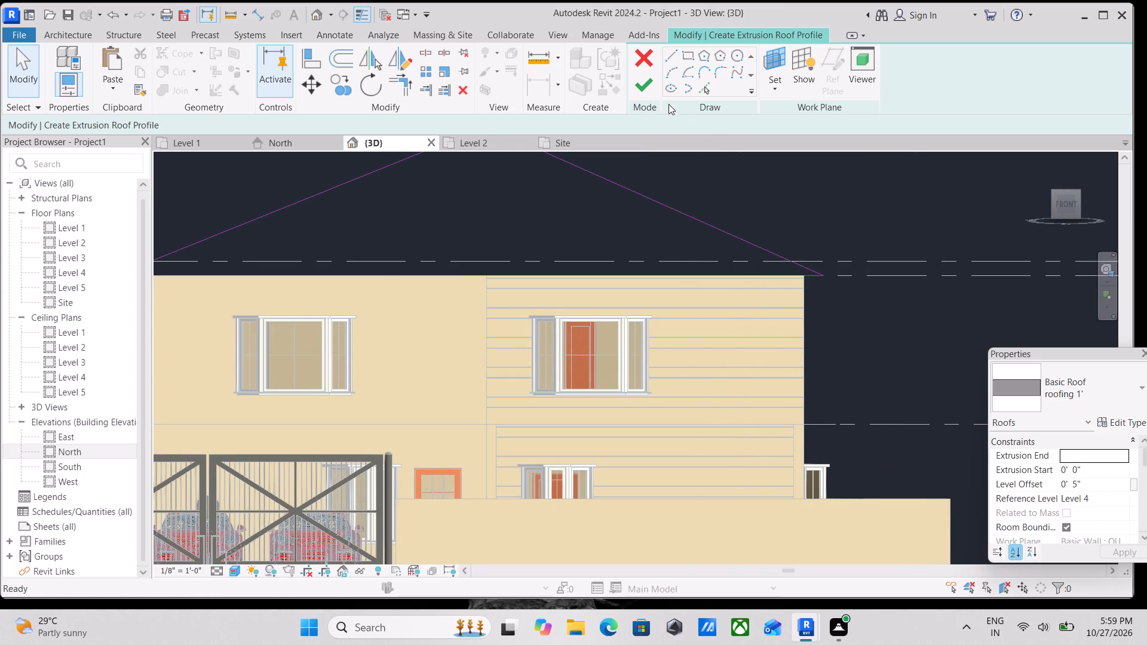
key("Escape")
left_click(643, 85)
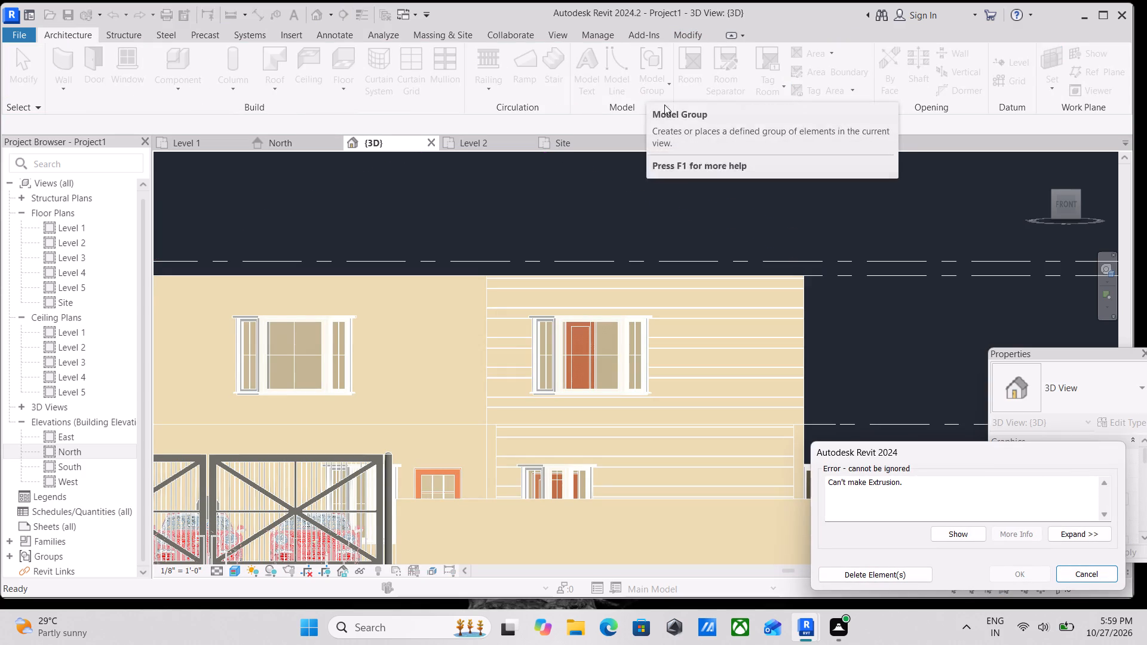
Look for the elements behind the roof's extrusion error in the available views, and return to the profile sketch.
left_click(966, 530)
scroll(618, 269, "down", 3)
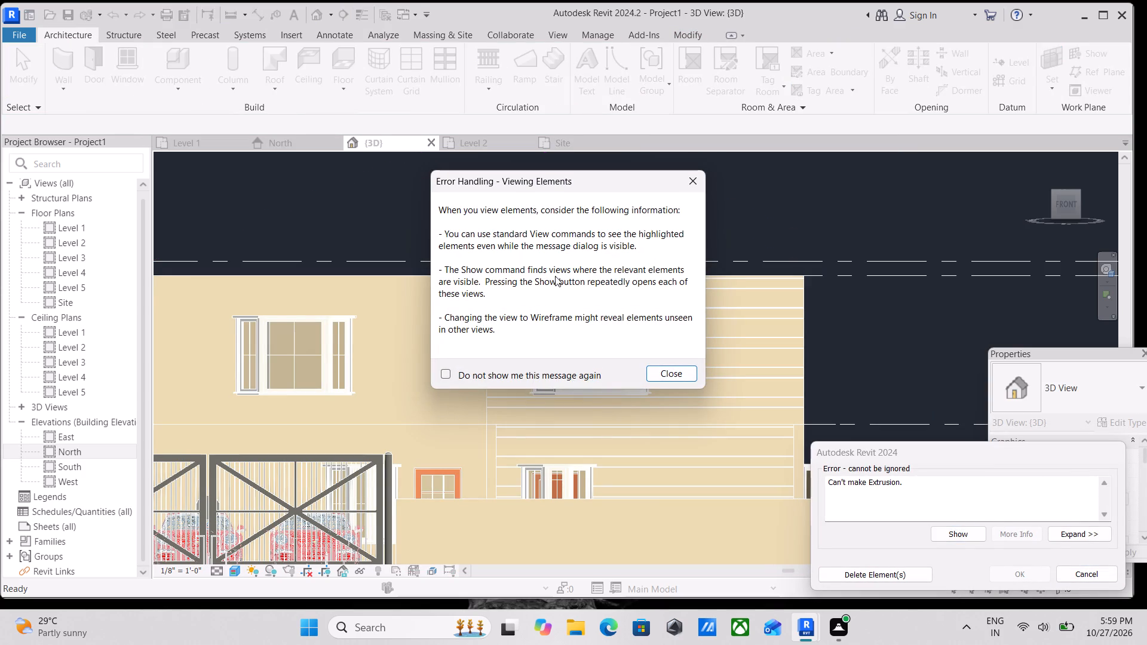
scroll(567, 244, "down", 3)
scroll(649, 222, "down", 3)
scroll(649, 368, "up", 1)
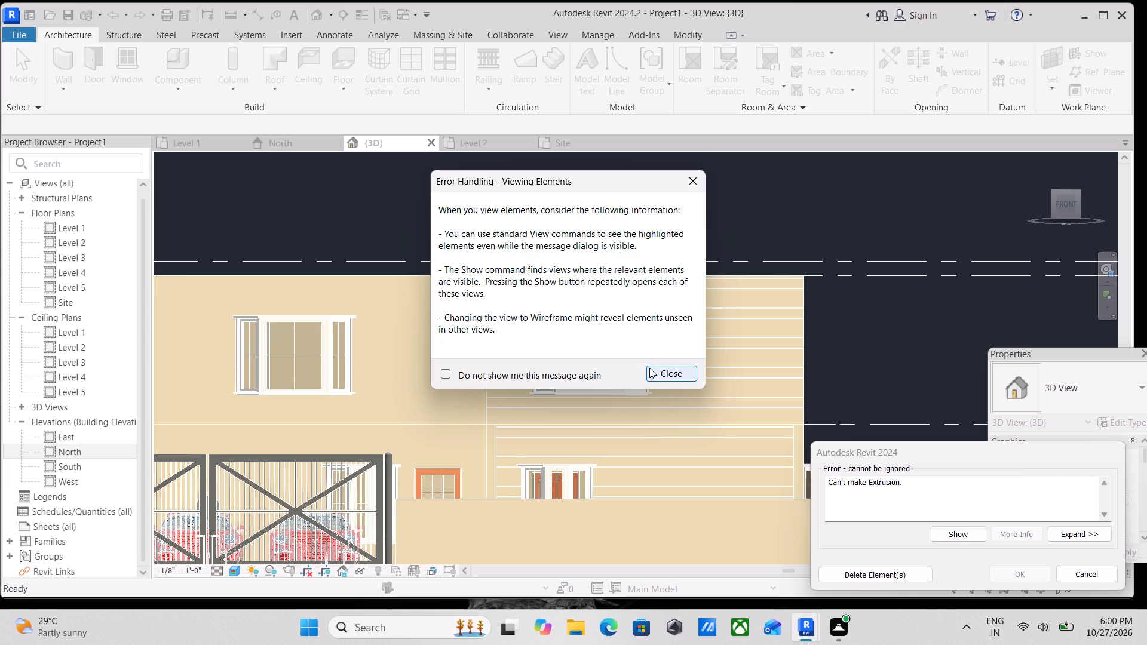
left_click(649, 368)
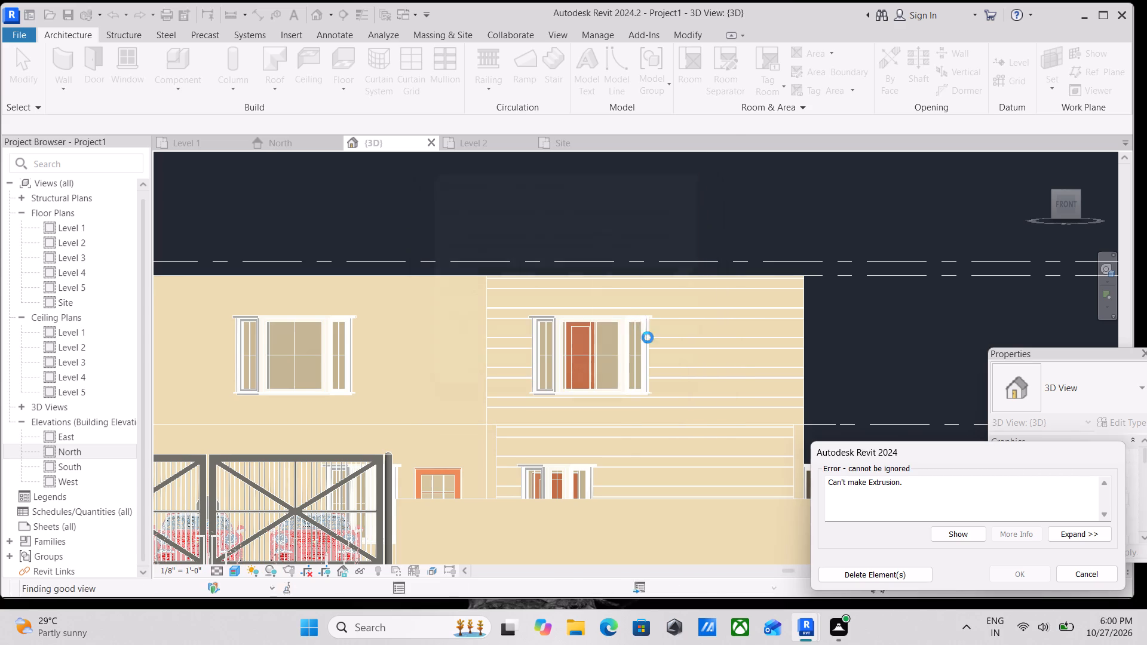
scroll(625, 302, "down", 5)
left_click(605, 339)
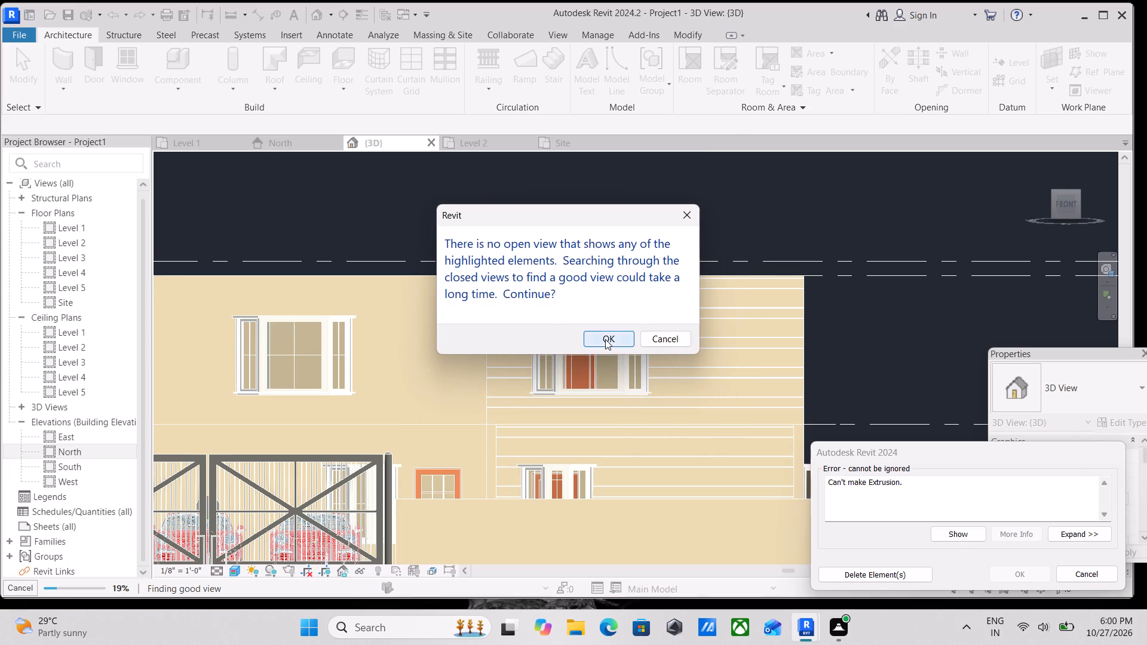
scroll(593, 308, "down", 4)
left_click(656, 315)
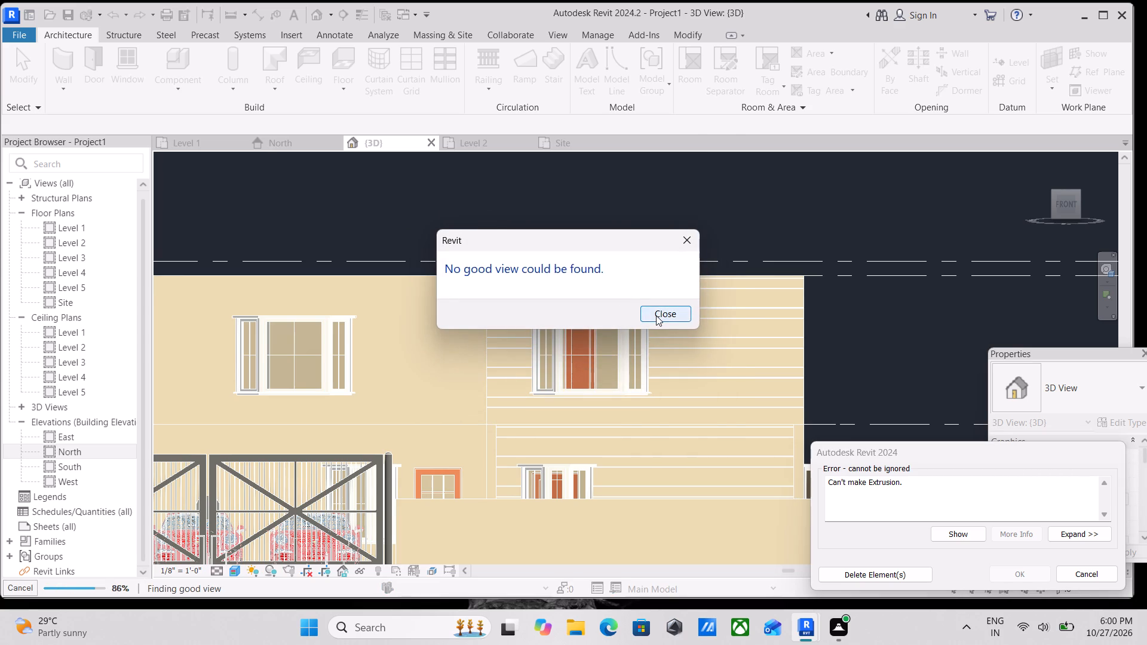
scroll(657, 314, "down", 7)
middle_click_drag(680, 309, 716, 346)
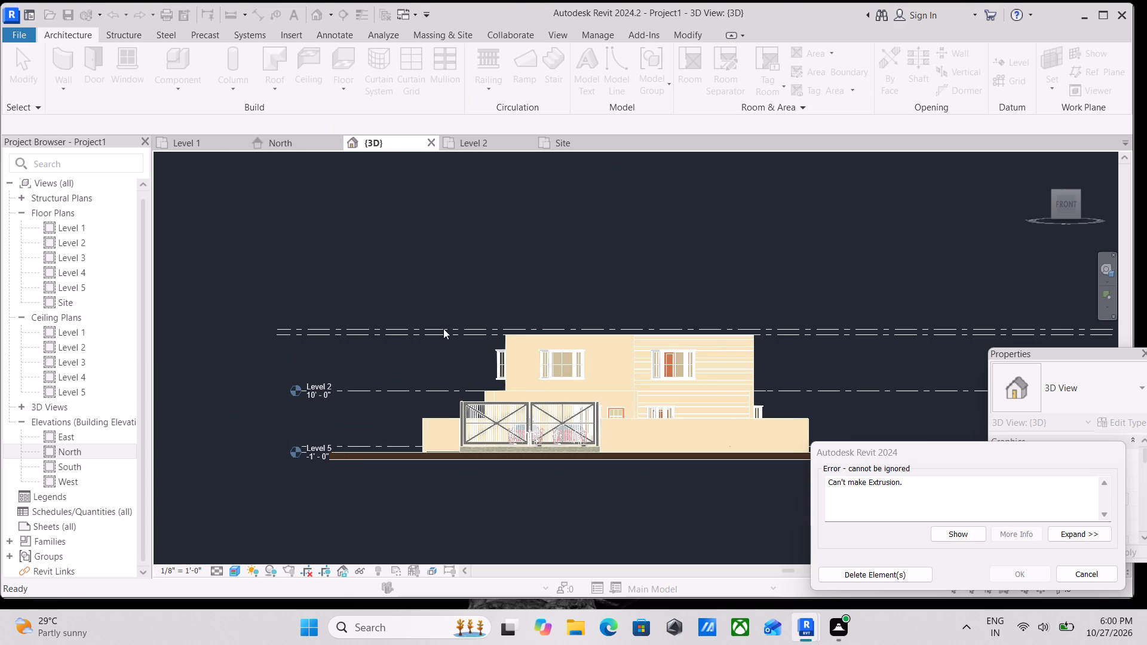
middle_click_drag(588, 302, 586, 433)
left_click(1065, 580)
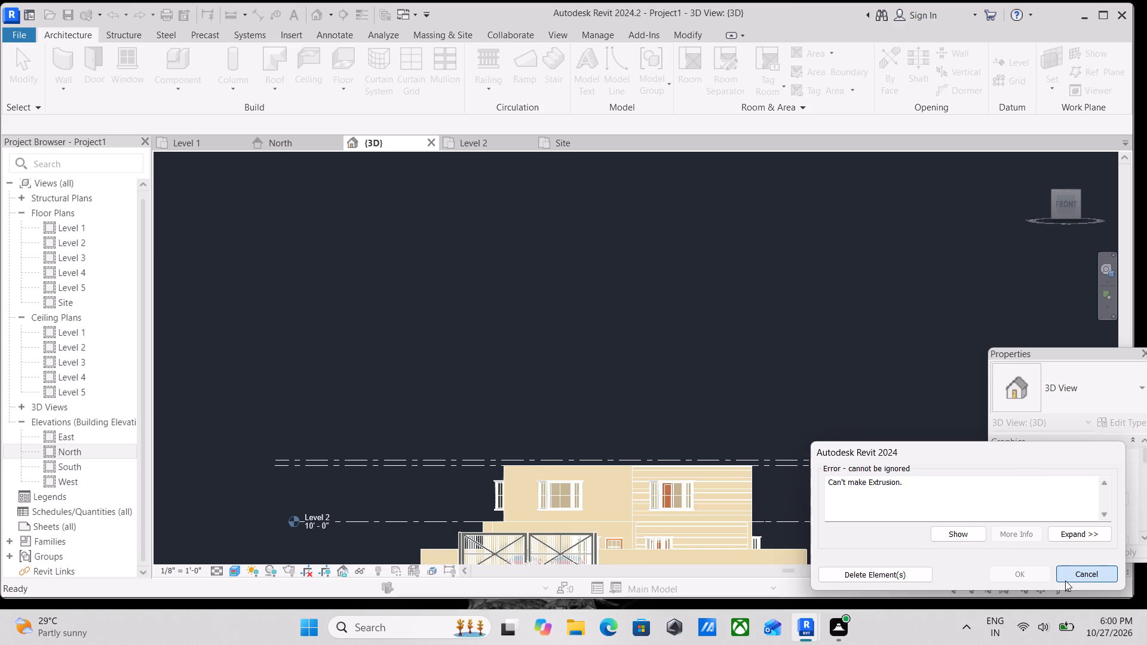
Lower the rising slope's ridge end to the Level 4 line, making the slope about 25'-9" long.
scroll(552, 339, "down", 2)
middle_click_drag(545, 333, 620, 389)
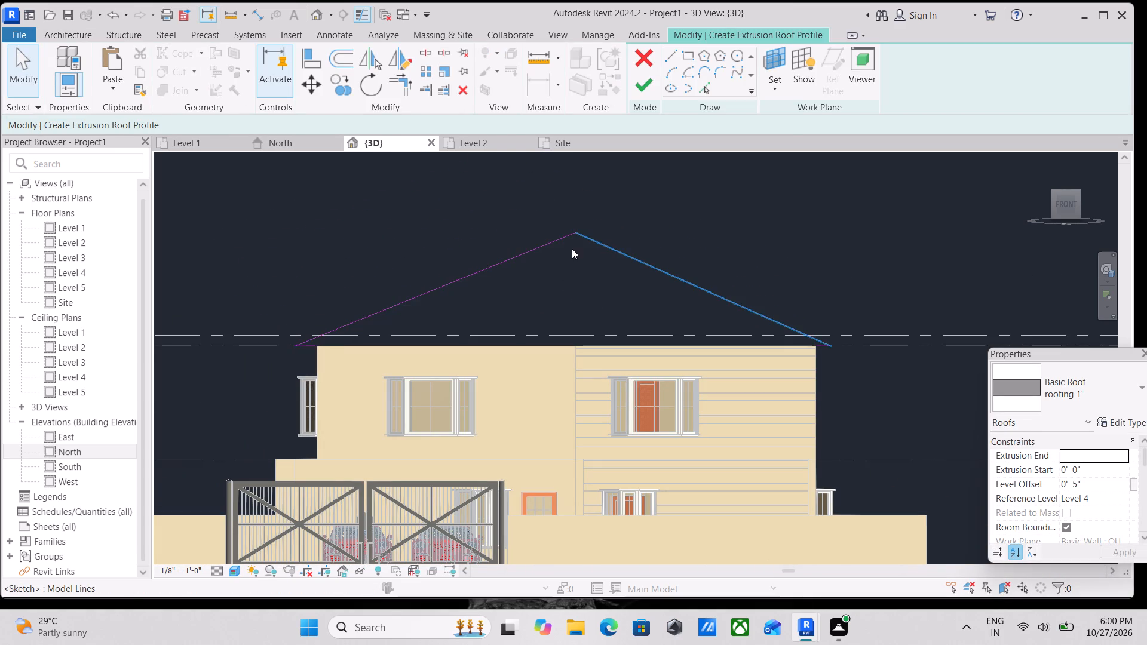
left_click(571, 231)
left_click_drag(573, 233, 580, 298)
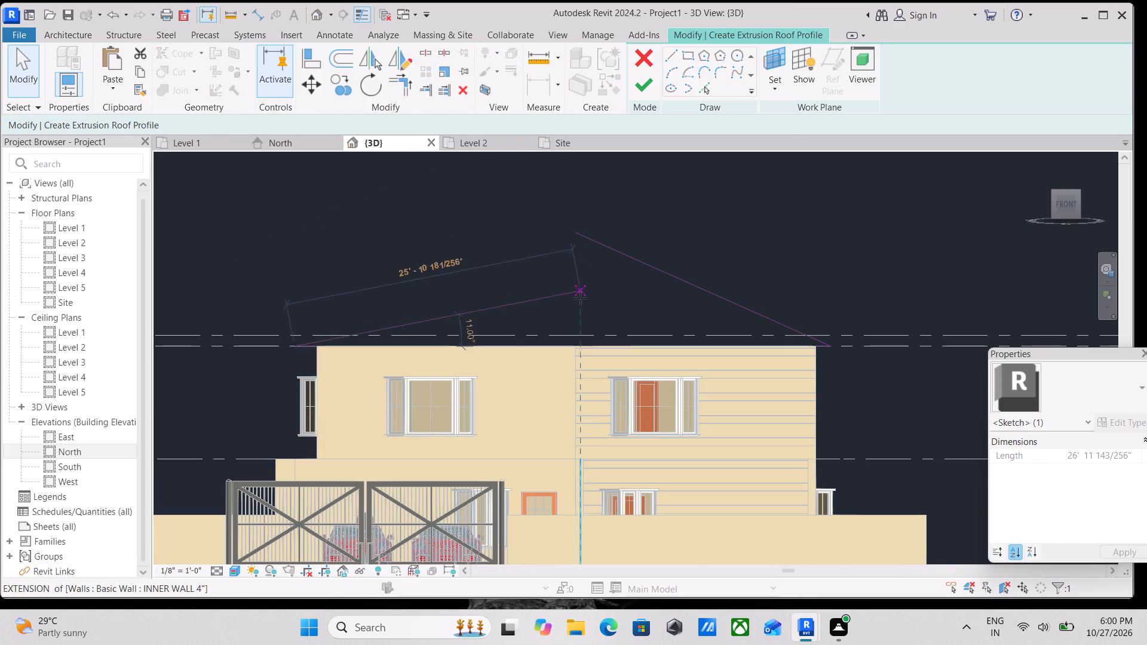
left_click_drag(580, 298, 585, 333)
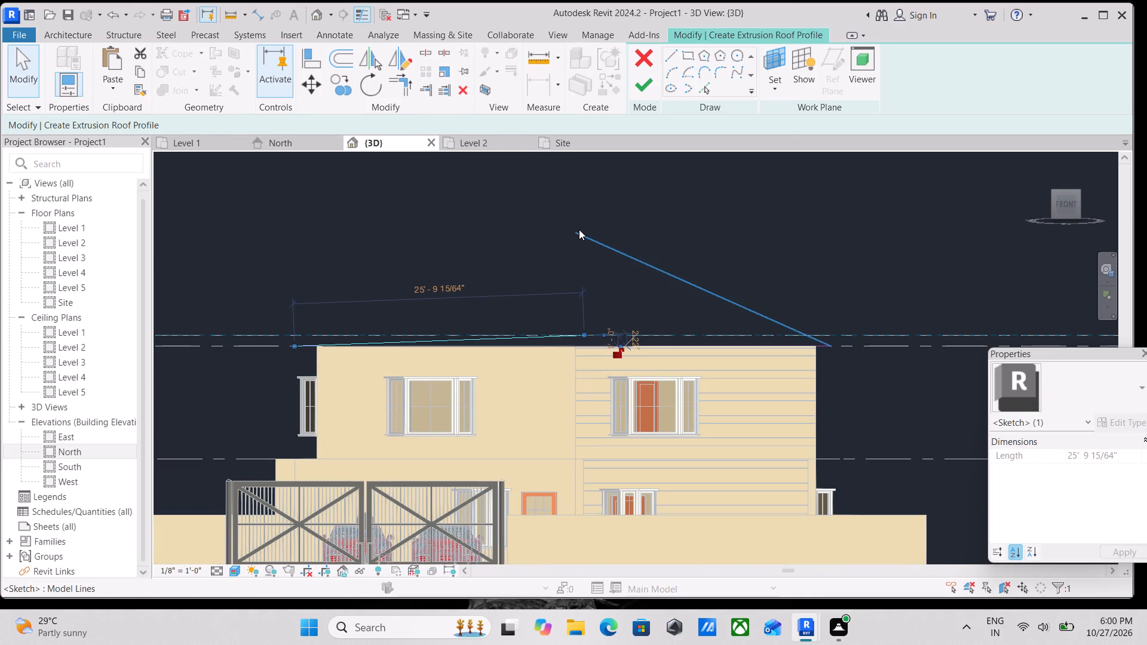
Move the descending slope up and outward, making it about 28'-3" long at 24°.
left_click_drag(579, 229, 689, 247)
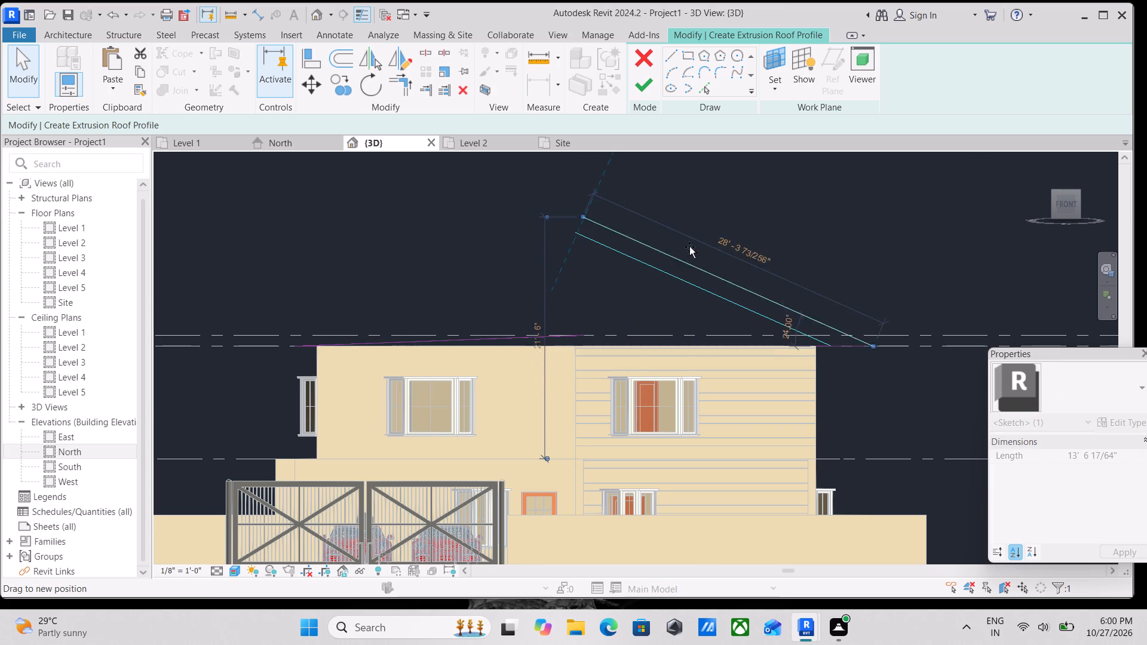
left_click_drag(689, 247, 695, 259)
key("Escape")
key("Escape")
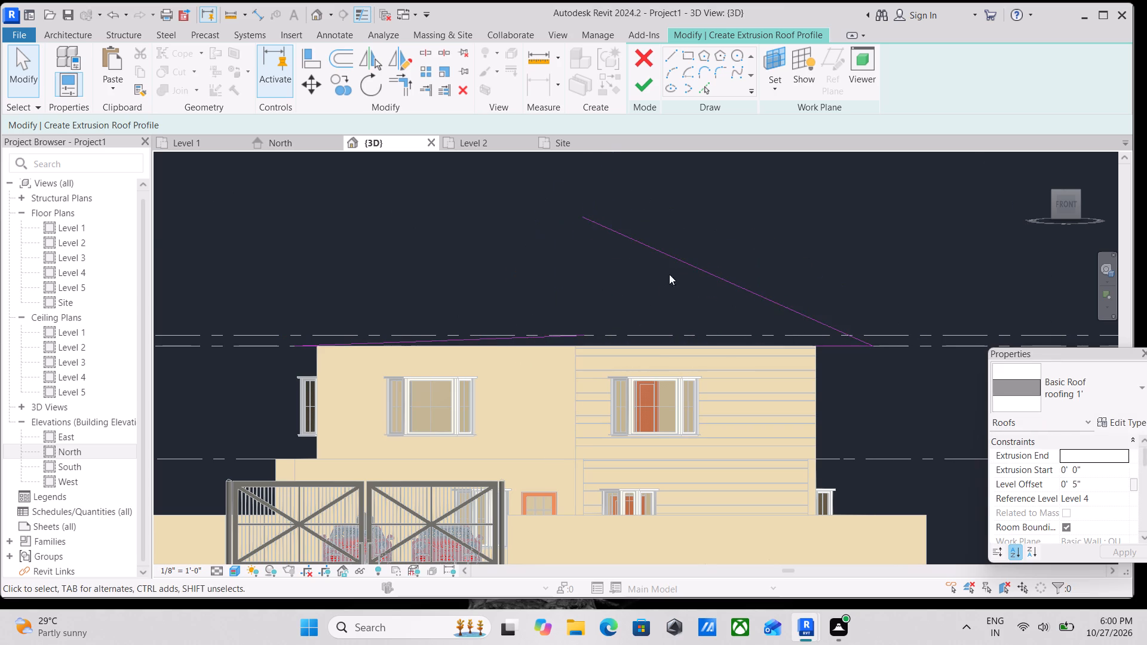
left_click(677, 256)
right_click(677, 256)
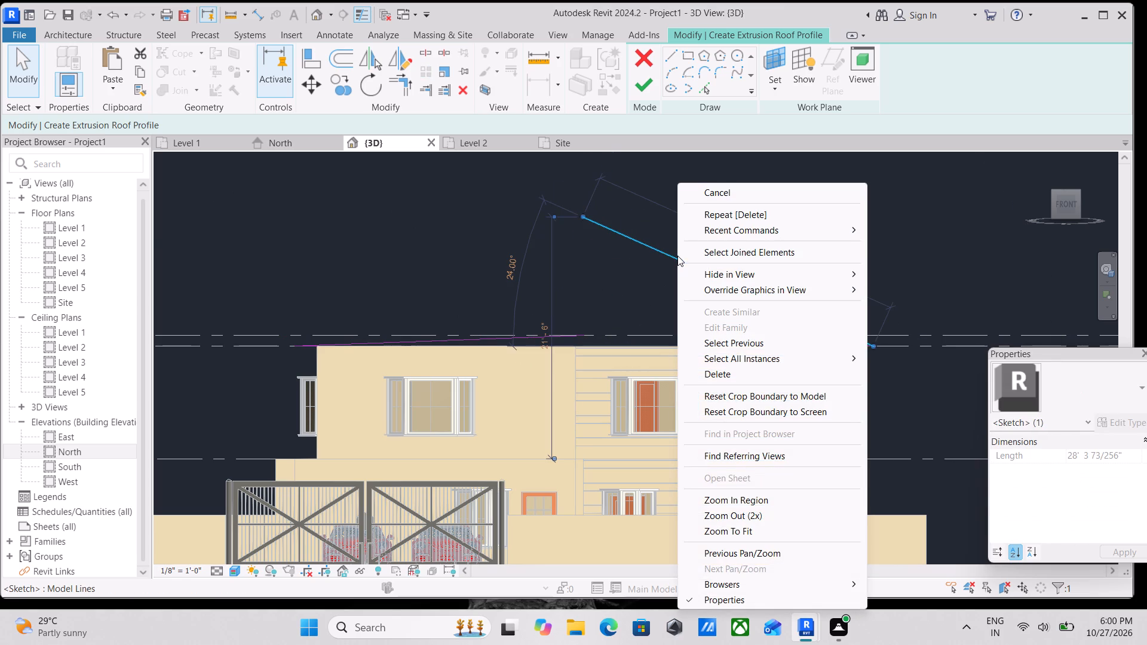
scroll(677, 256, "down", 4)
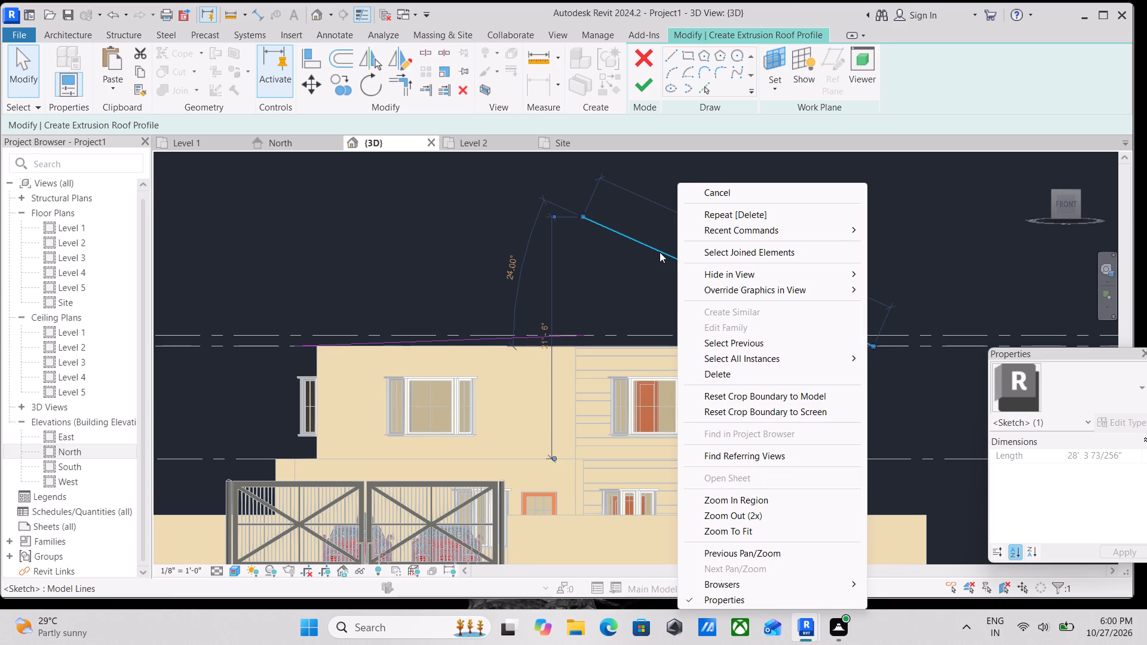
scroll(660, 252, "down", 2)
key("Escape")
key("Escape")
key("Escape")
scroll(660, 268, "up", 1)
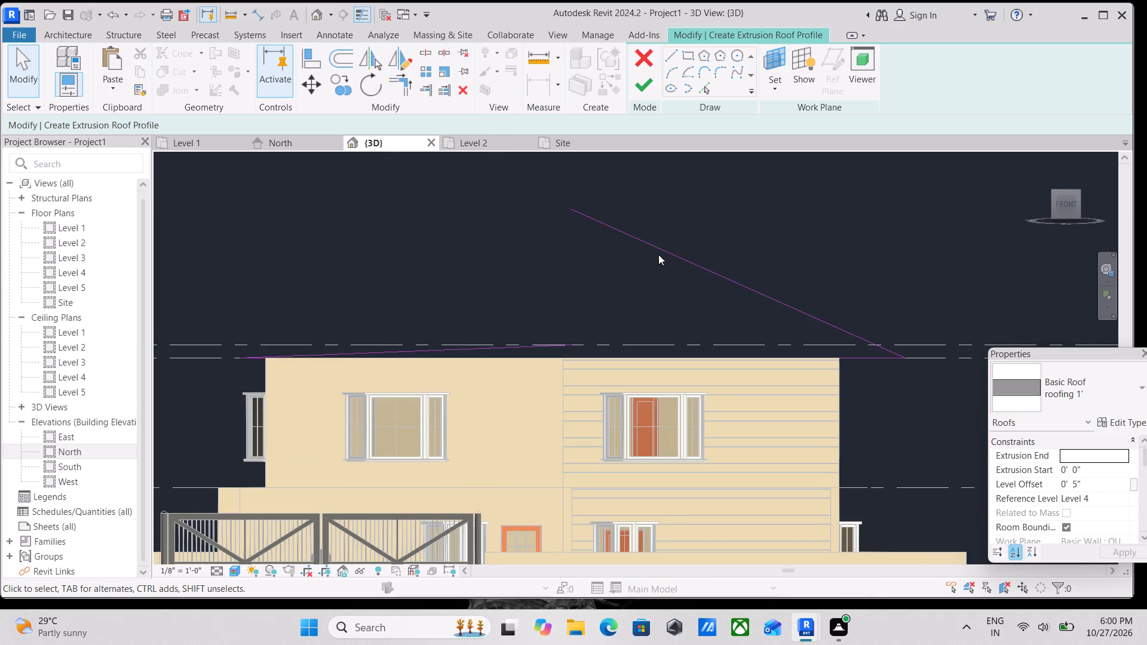
Delete both slope lines and both eave lines from the extrusion roof profile and discard the roof sketch.
left_click(658, 251)
right_click(658, 251)
left_click(703, 374)
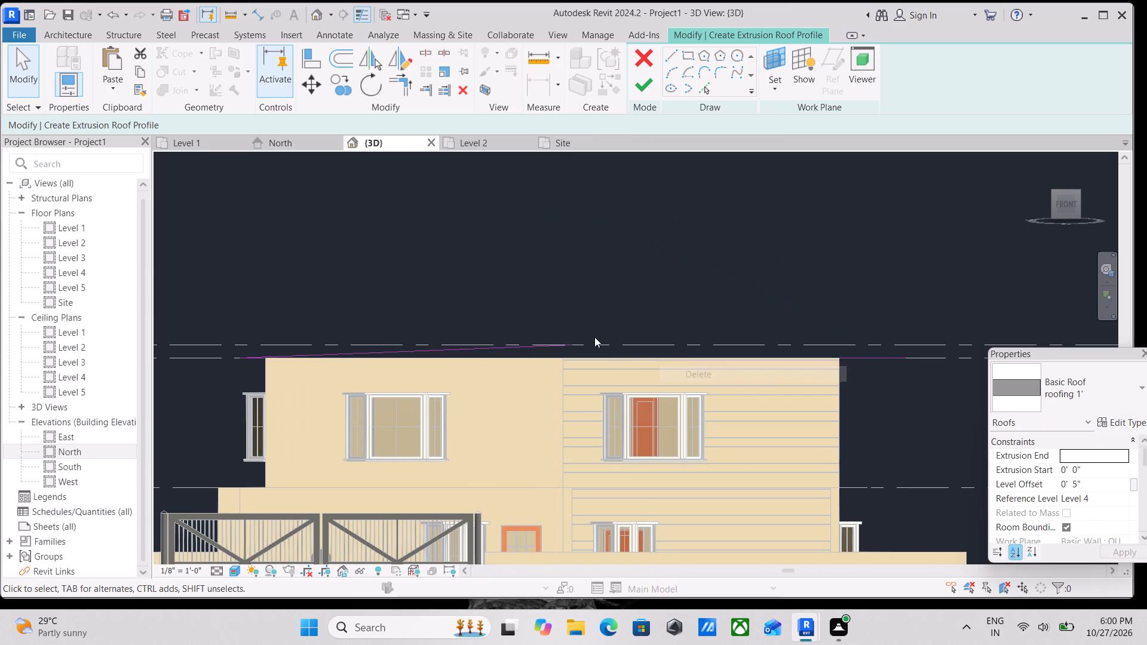
left_click(519, 346)
right_click(519, 346)
left_click(558, 374)
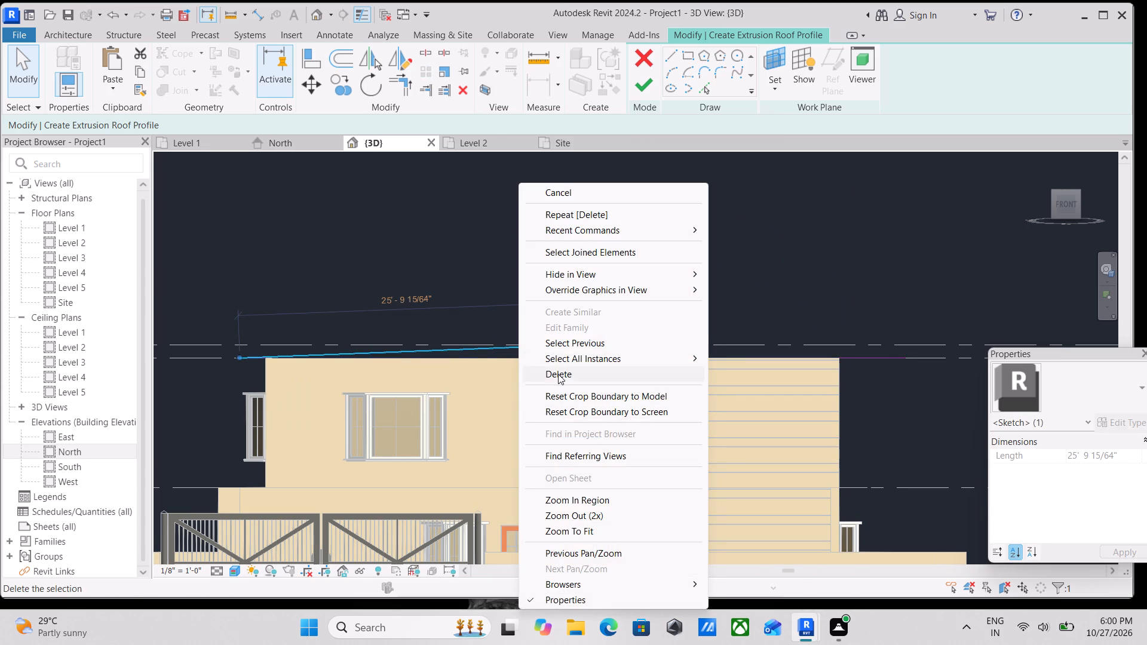
left_click(247, 354)
right_click(247, 354)
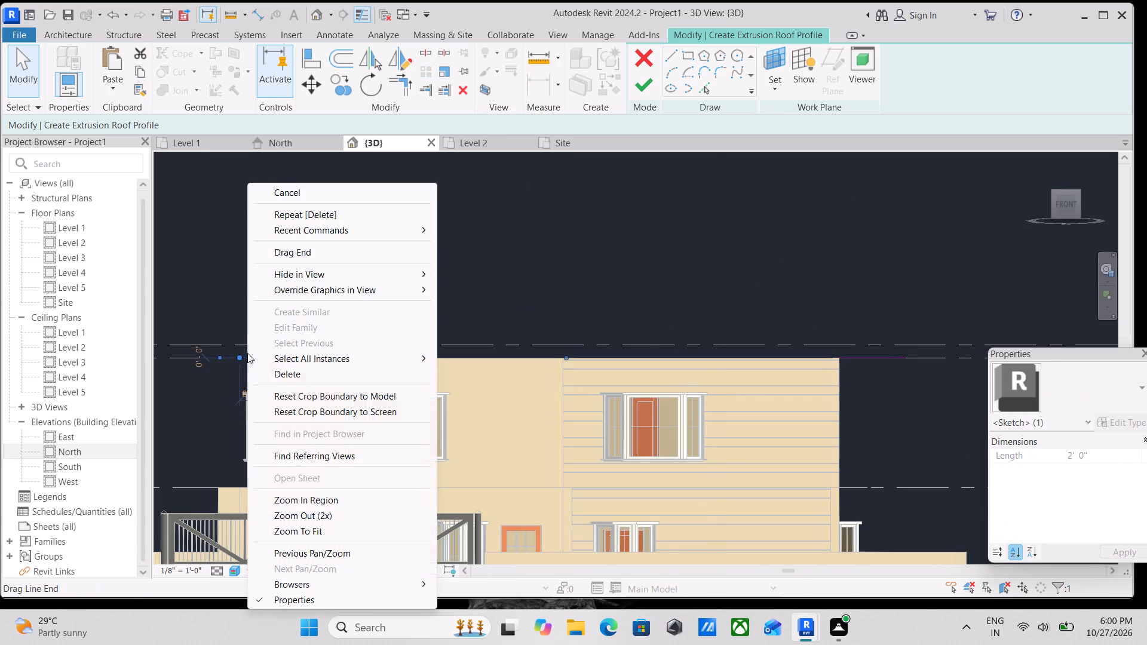
left_click(298, 370)
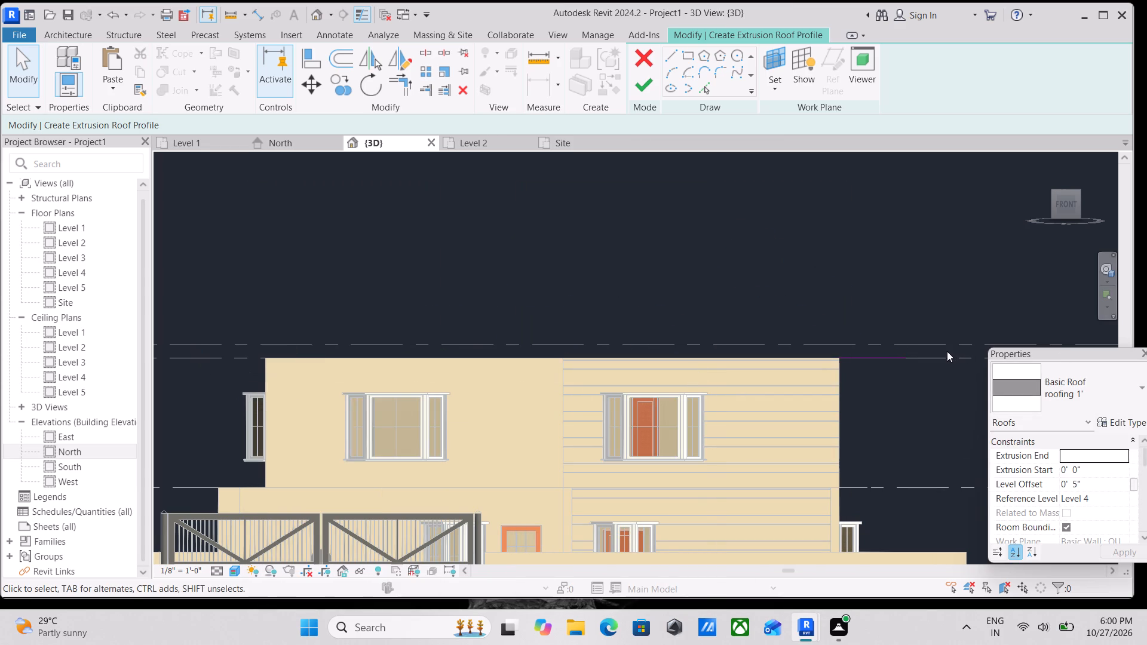
left_click(878, 355)
right_click(878, 355)
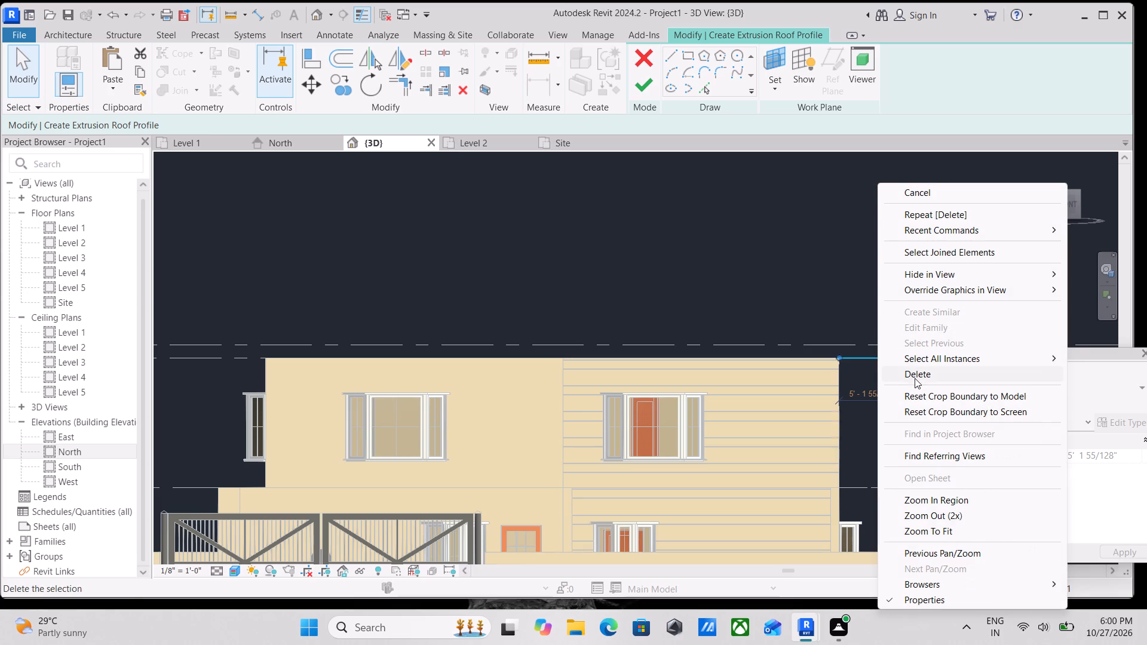
left_click(915, 378)
left_click(643, 54)
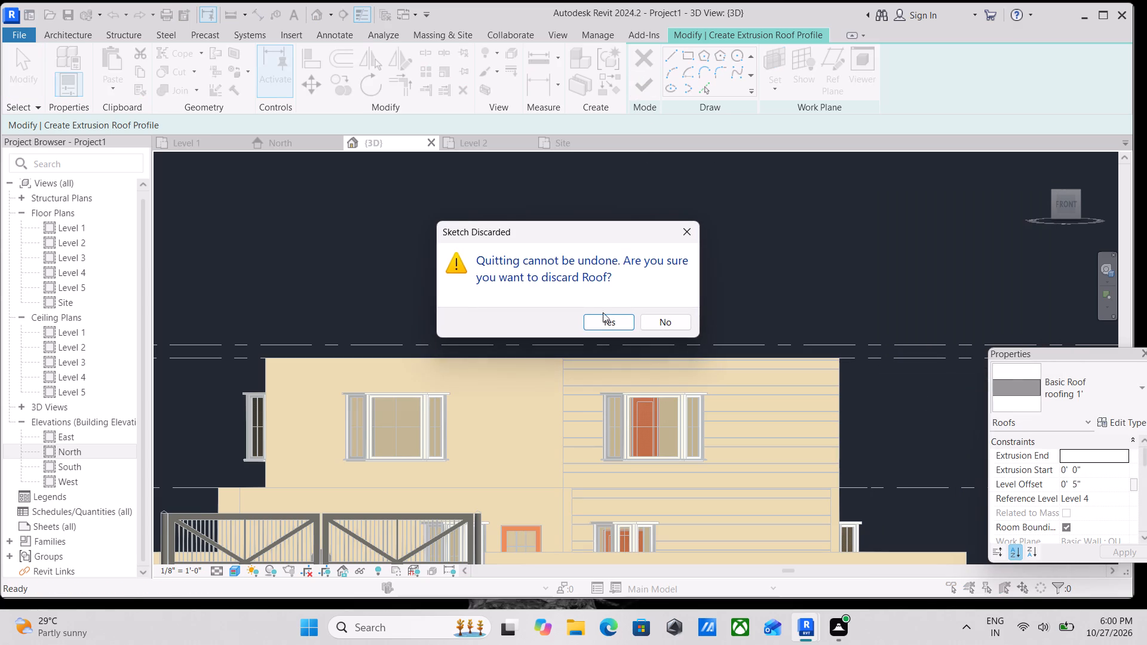
left_click(603, 316)
Start a roof by footprint in the Level 2 floor plan and set its overhang to 2'.
scroll(603, 316, "down", 5)
middle_click_drag(615, 306, 548, 317)
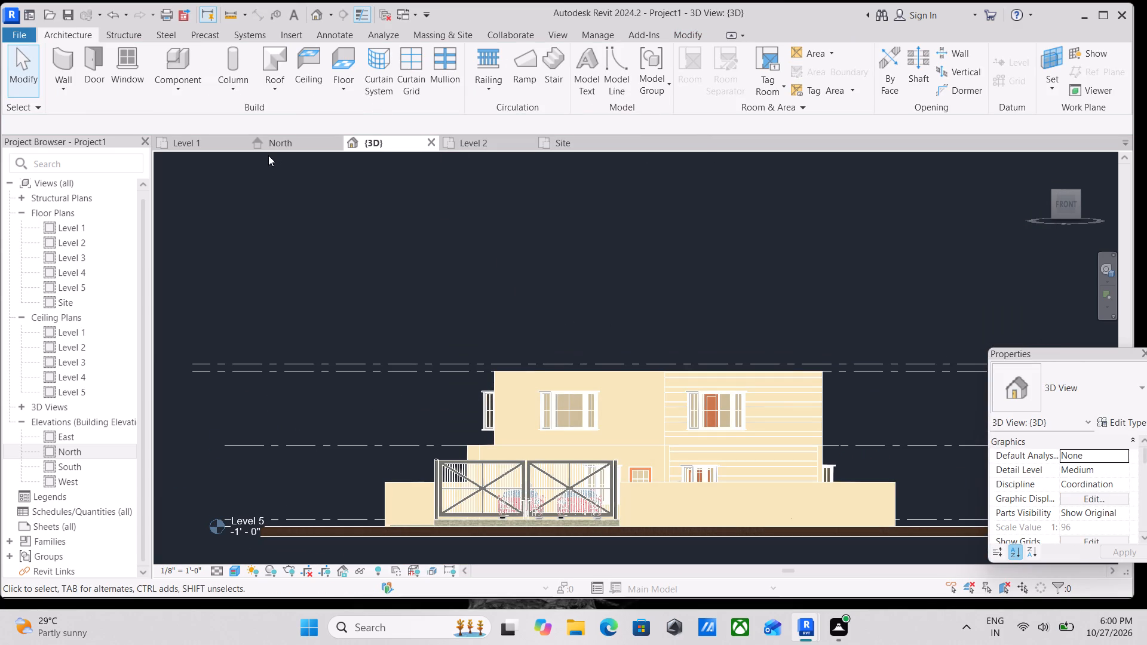
scroll(572, 259, "down", 2)
scroll(581, 290, "up", 2)
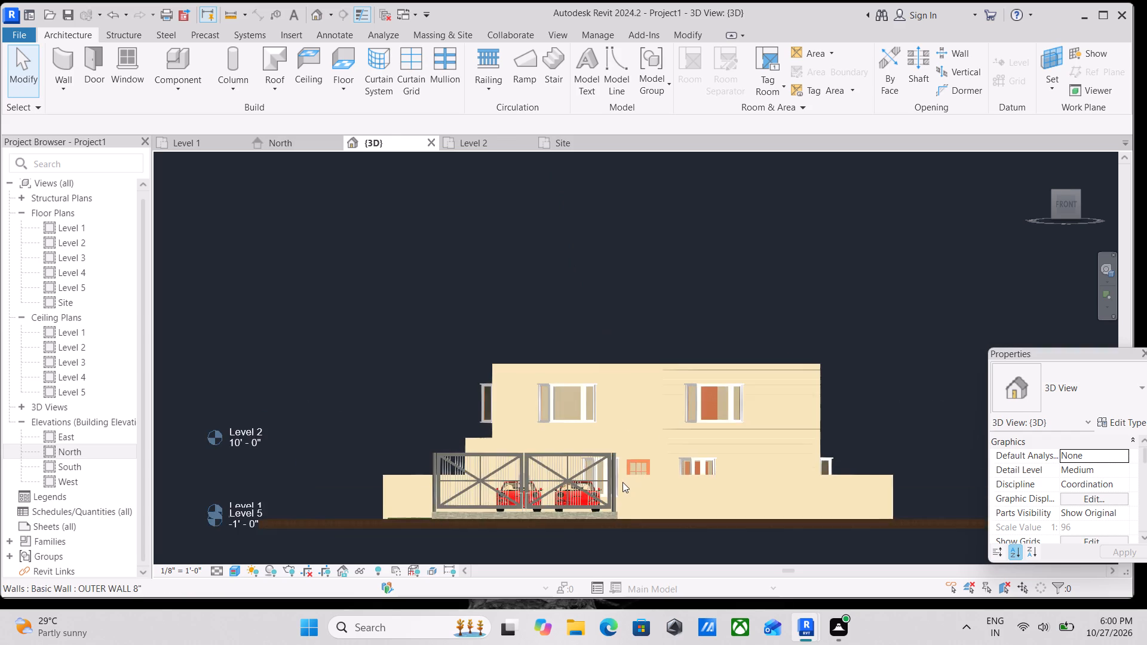
scroll(617, 478, "up", 3)
left_click(467, 146)
scroll(720, 235, "down", 2)
middle_click_drag(720, 236, 606, 370)
scroll(655, 248, "up", 4)
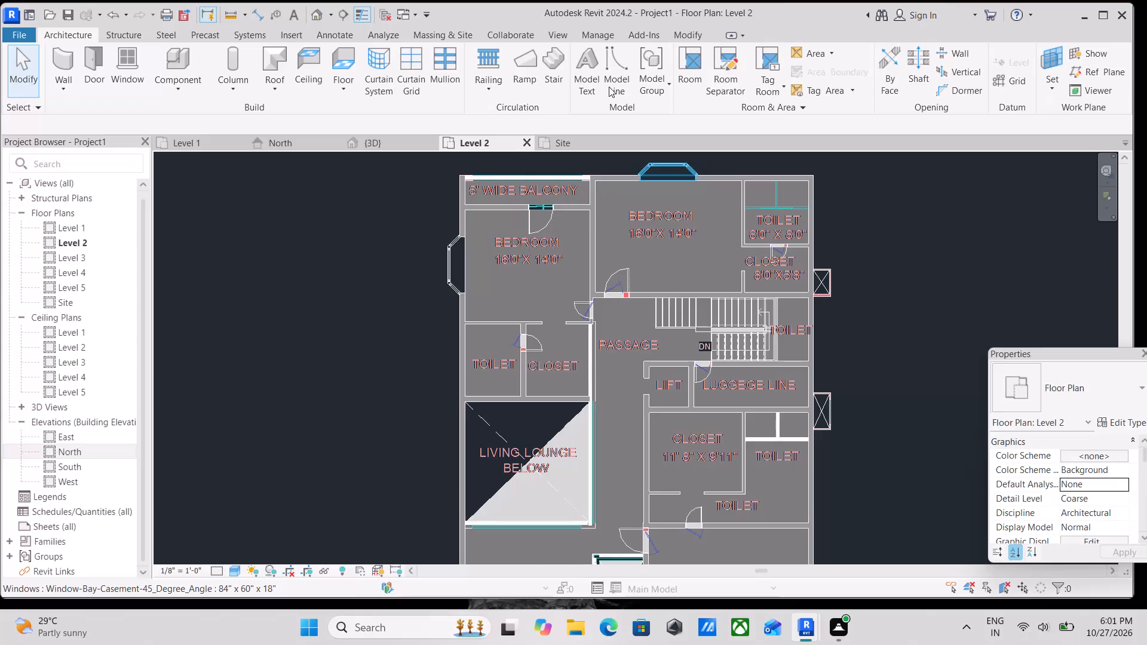
scroll(776, 140, "down", 3)
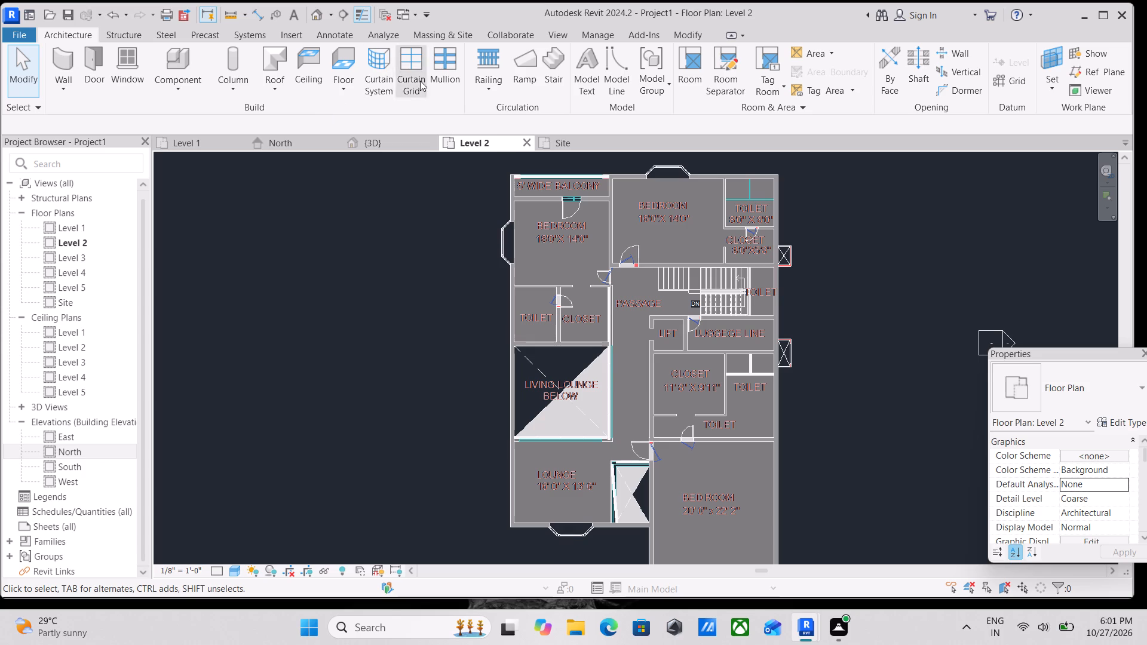
left_click(185, 79)
left_click(185, 79)
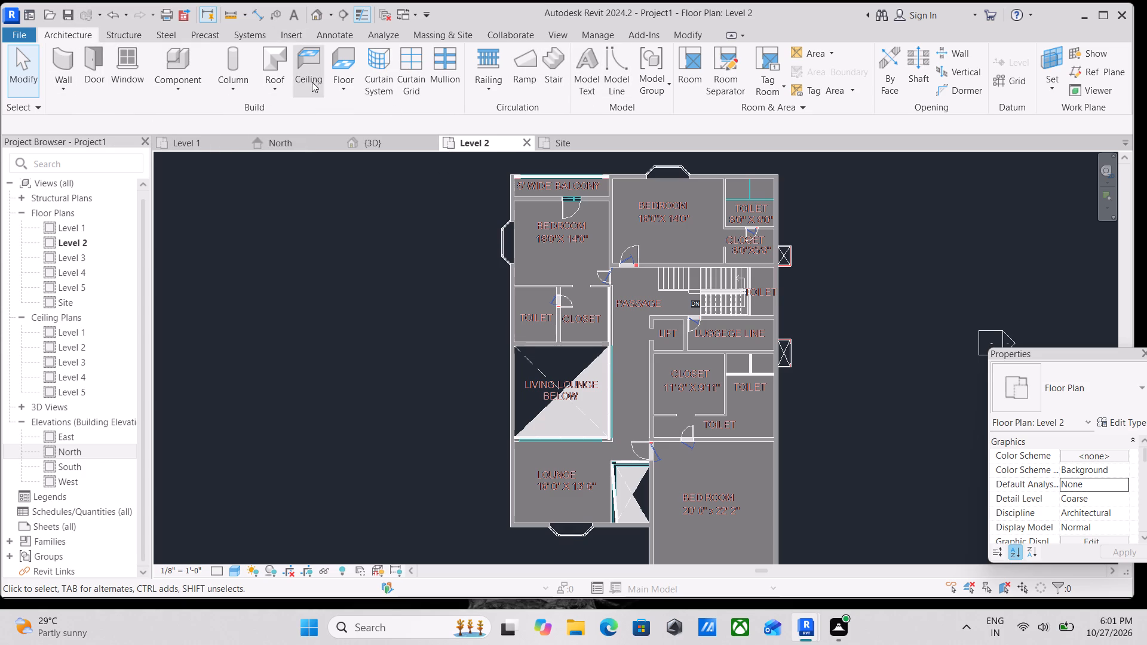
left_click(291, 84)
left_click(292, 109)
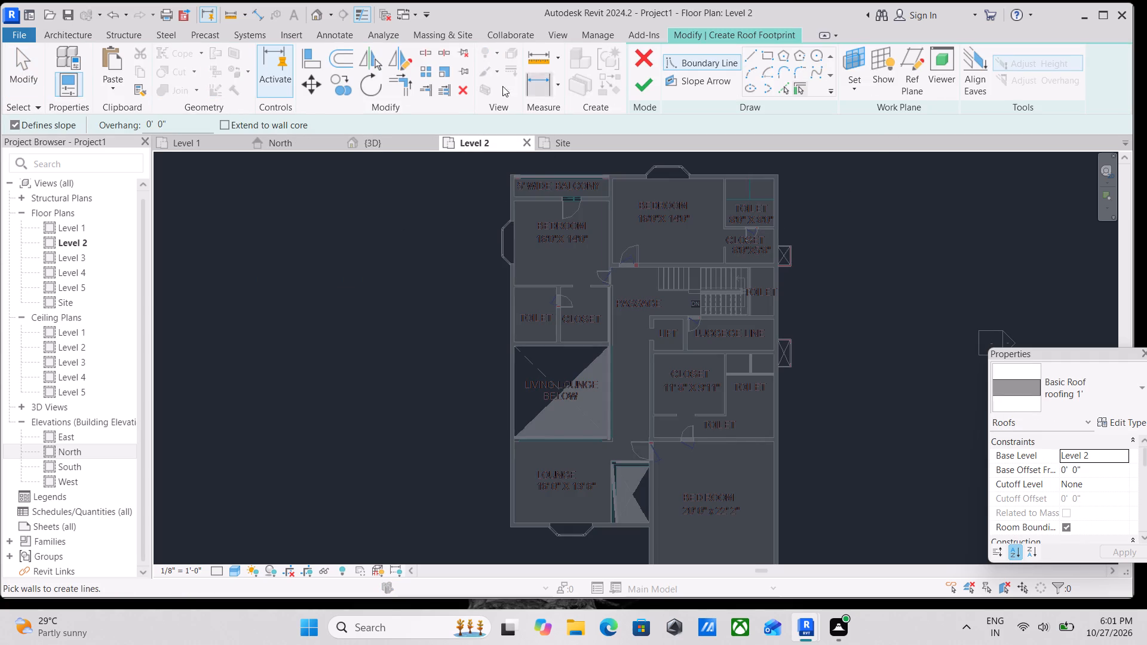
left_click_drag(179, 128, 132, 129)
key("5")
key("apostrophe")
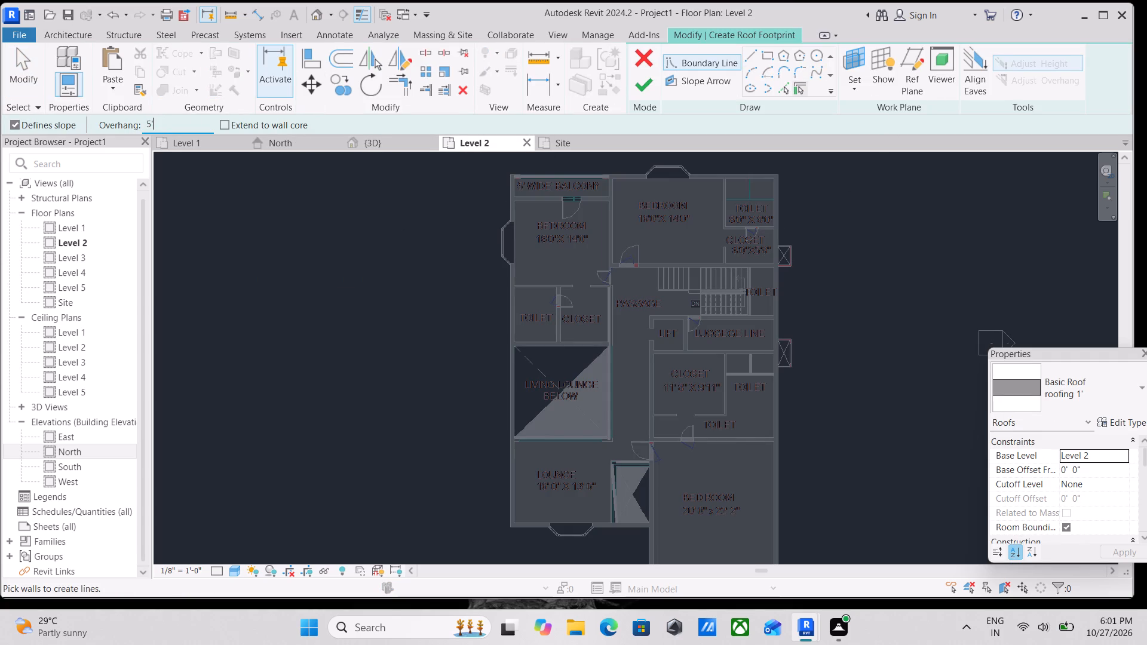
key("Return")
left_click_drag(170, 124, 134, 122)
type("2'")
key("Return")
Draw slope-defining boundary lines from the balcony's outer corner along the lounge-side wall and stepped front walls to the projecting bedroom's far corner.
left_click(750, 51)
scroll(579, 170, "up", 3)
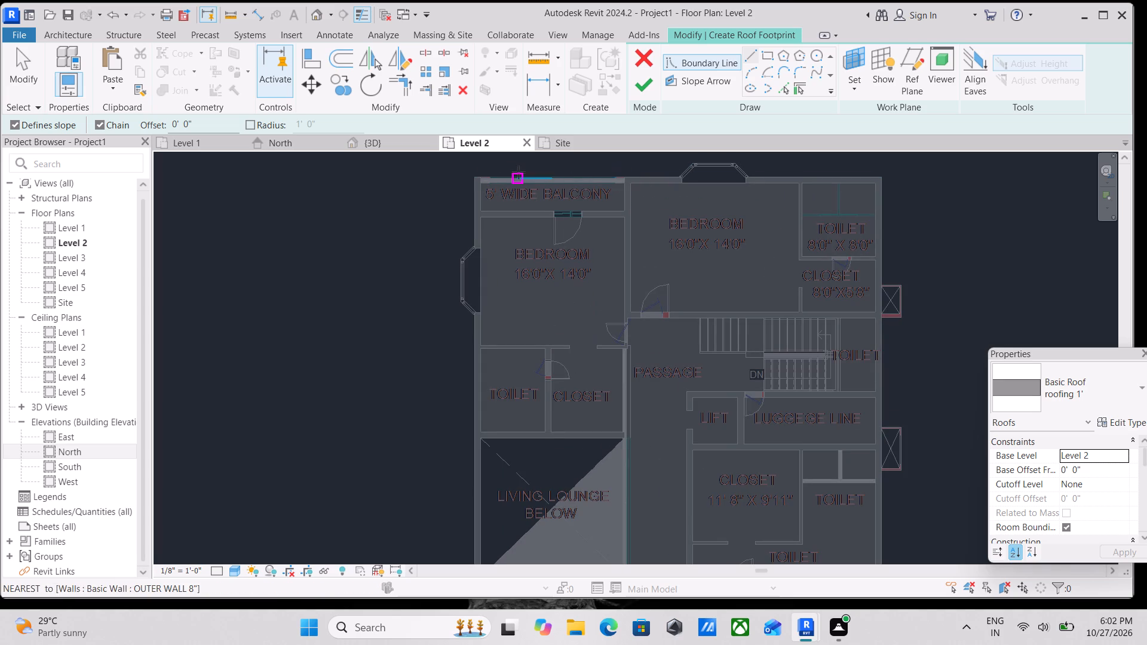
left_click(476, 177)
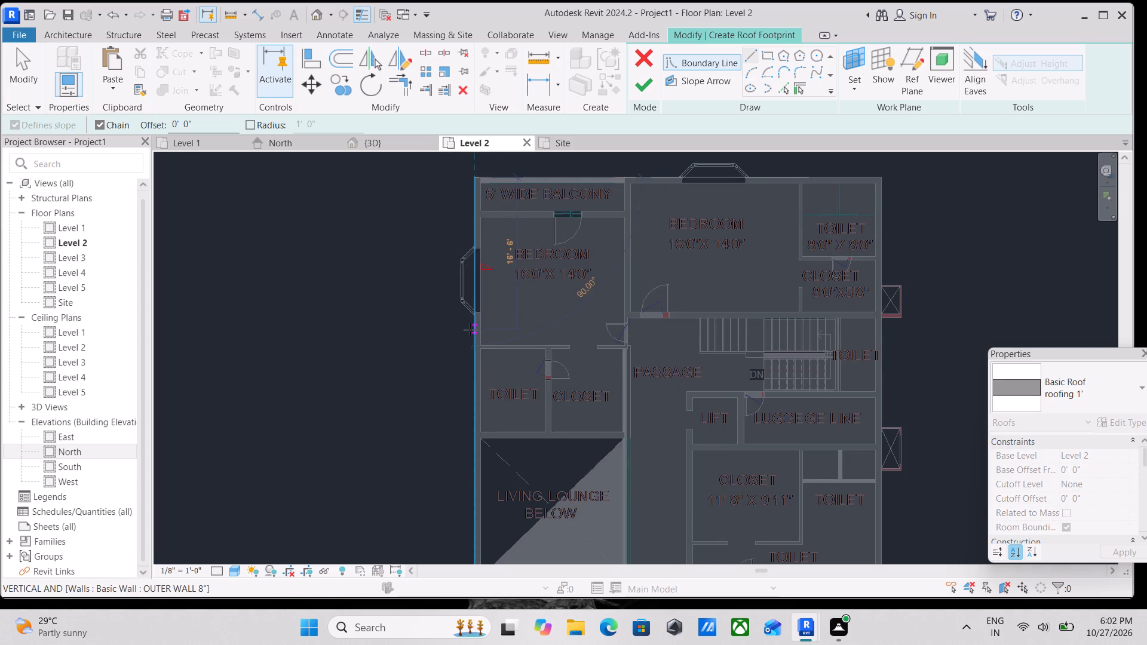
middle_click_drag(470, 330, 538, 150)
scroll(540, 169, "up", 1)
scroll(532, 370, "down", 2)
middle_click_drag(530, 347, 547, 178)
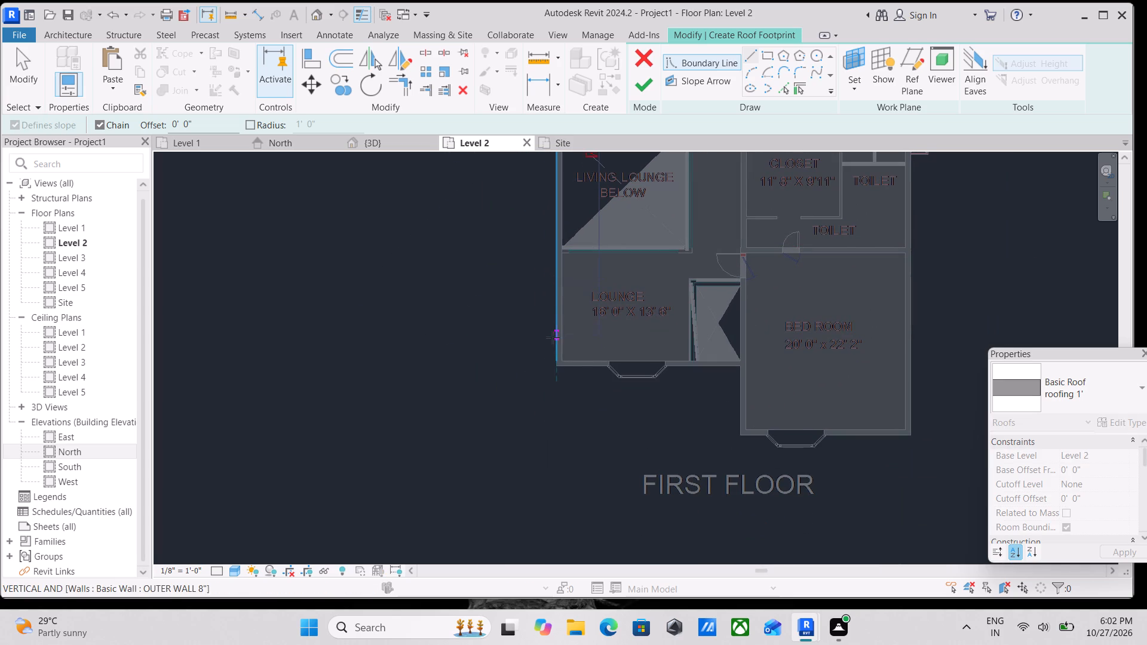
left_click(554, 370)
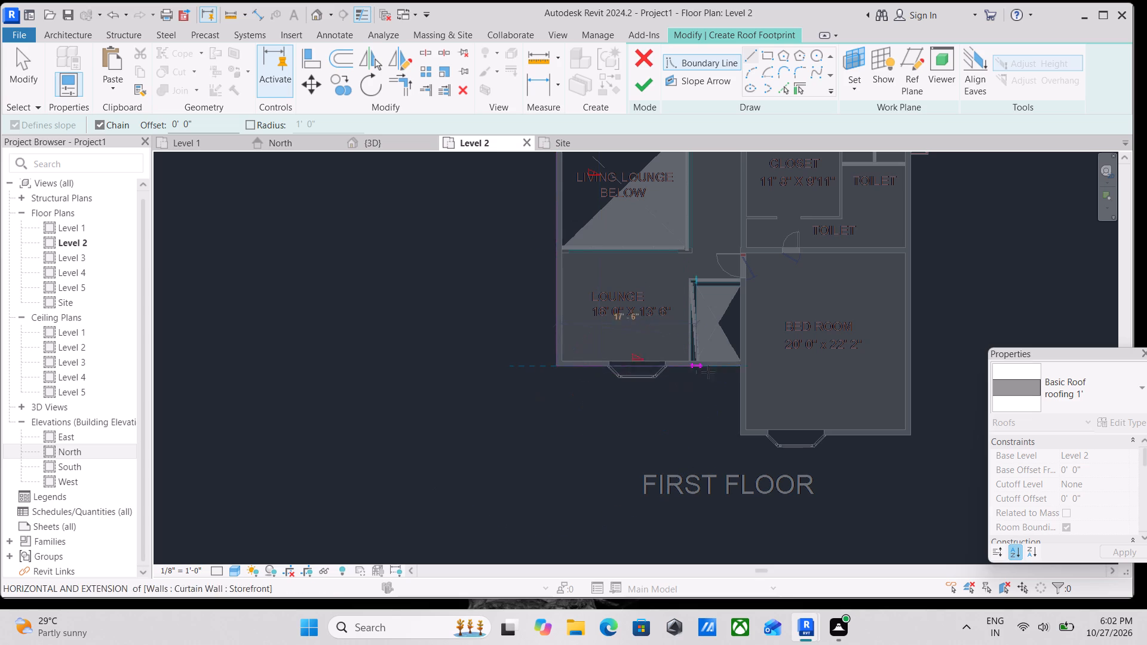
scroll(743, 373, "down", 1)
scroll(743, 373, "up", 4)
left_click(741, 362)
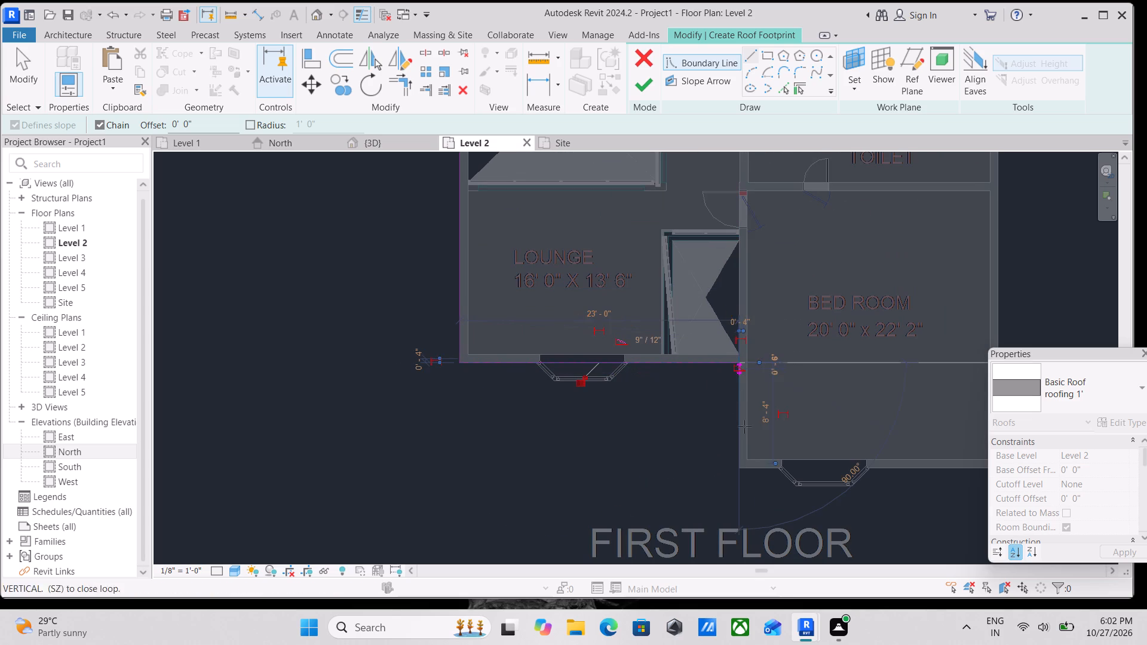
left_click(738, 472)
middle_click_drag(857, 466, 585, 426)
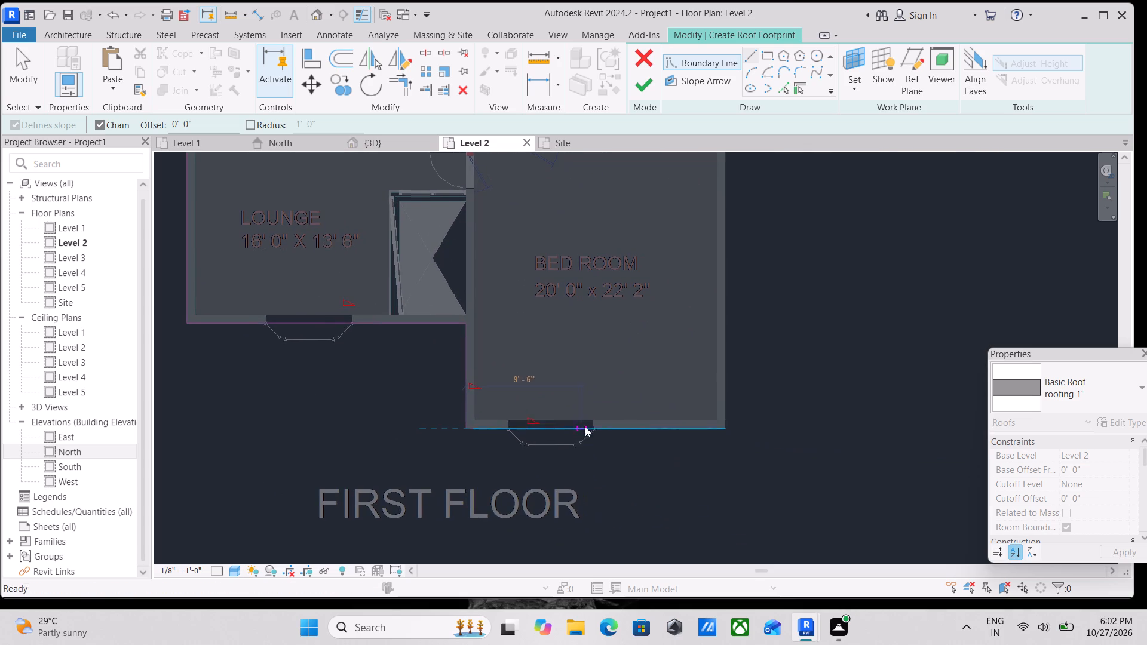
middle_click_drag(585, 426, 584, 426)
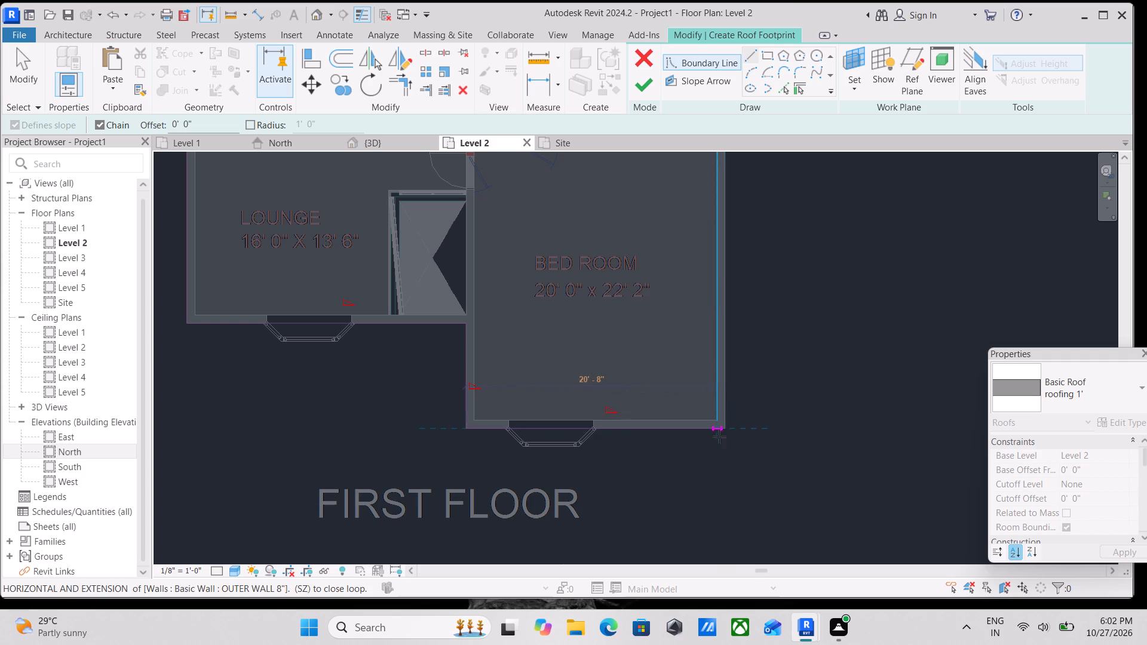
left_click(731, 430)
Close the roof boundary along the long wall beside the toilets and the rear wall to the balcony corner, and finish the roof.
middle_click_drag(738, 309, 705, 644)
scroll(708, 621, "up", 1)
scroll(723, 331, "down", 1)
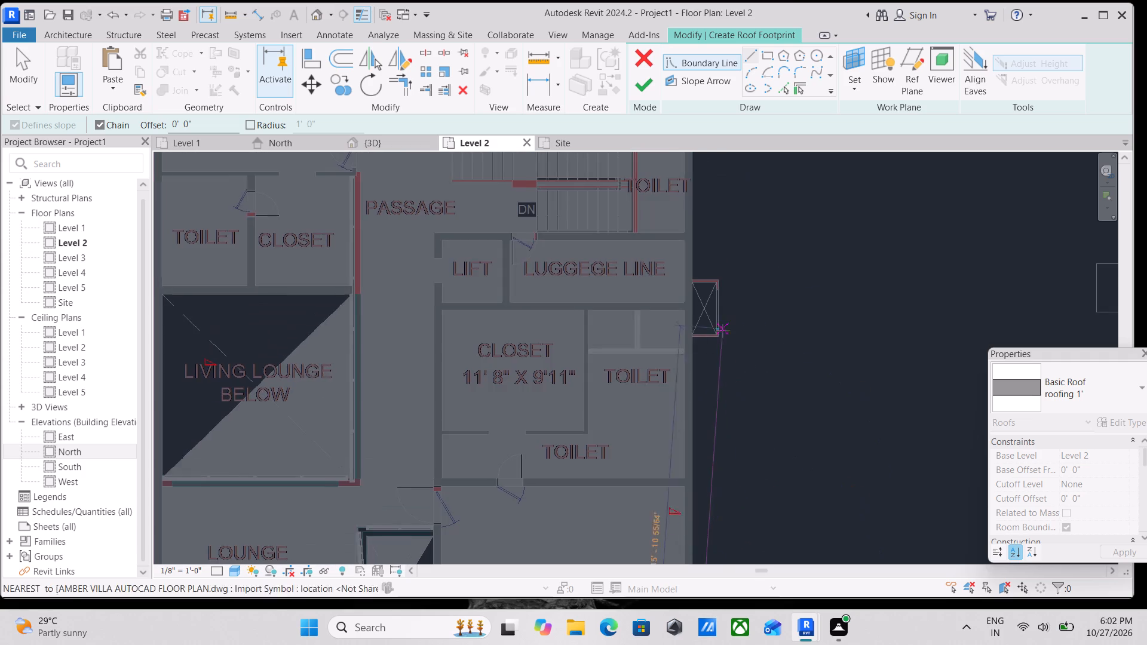
scroll(723, 331, "down", 2)
middle_click_drag(719, 324, 695, 548)
left_click(676, 303)
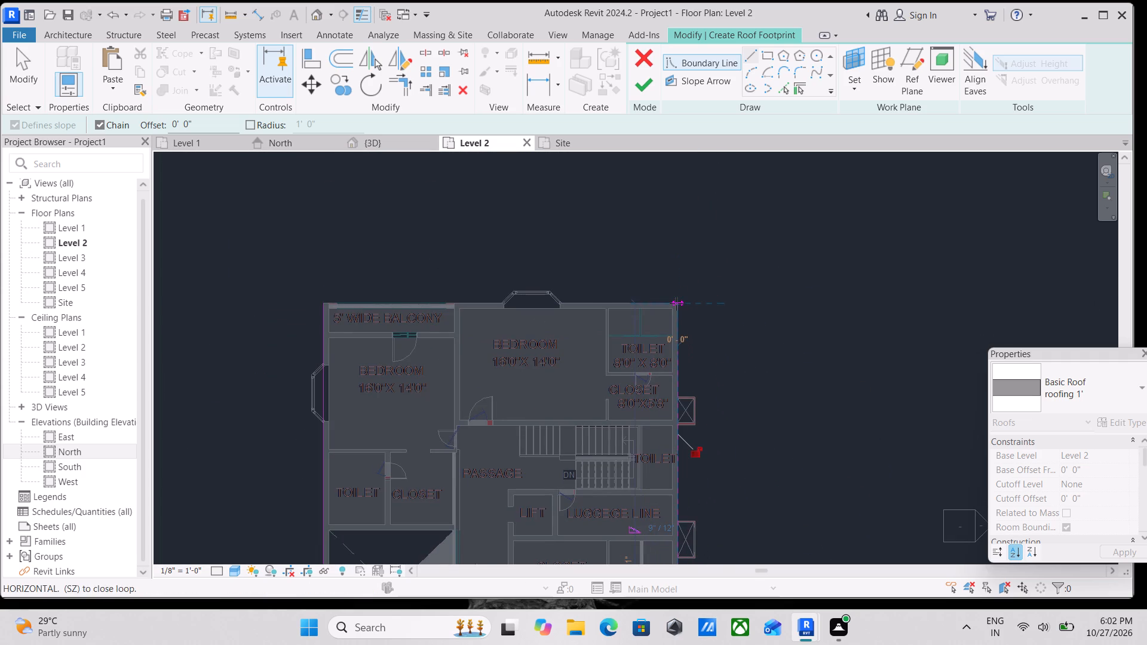
left_click(321, 303)
left_click(640, 88)
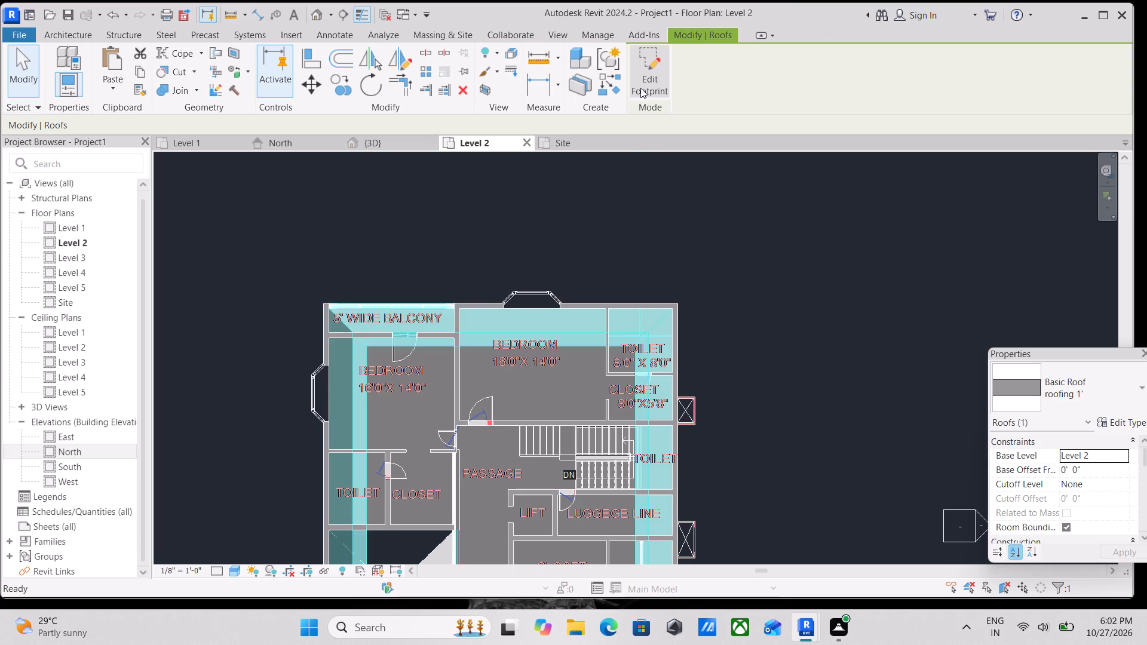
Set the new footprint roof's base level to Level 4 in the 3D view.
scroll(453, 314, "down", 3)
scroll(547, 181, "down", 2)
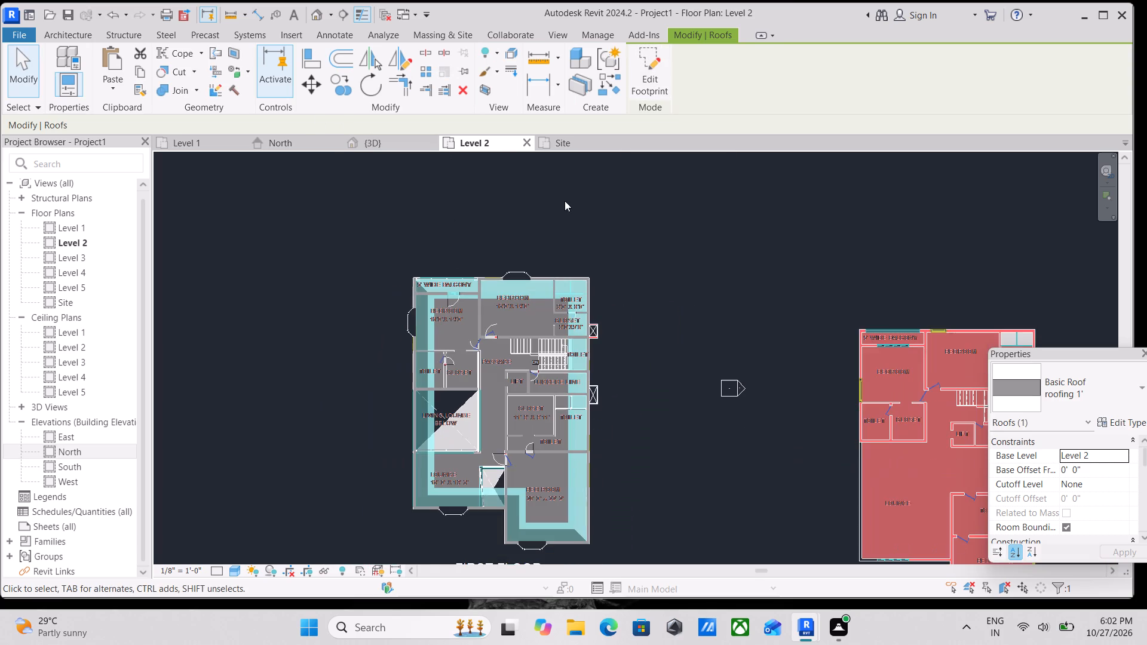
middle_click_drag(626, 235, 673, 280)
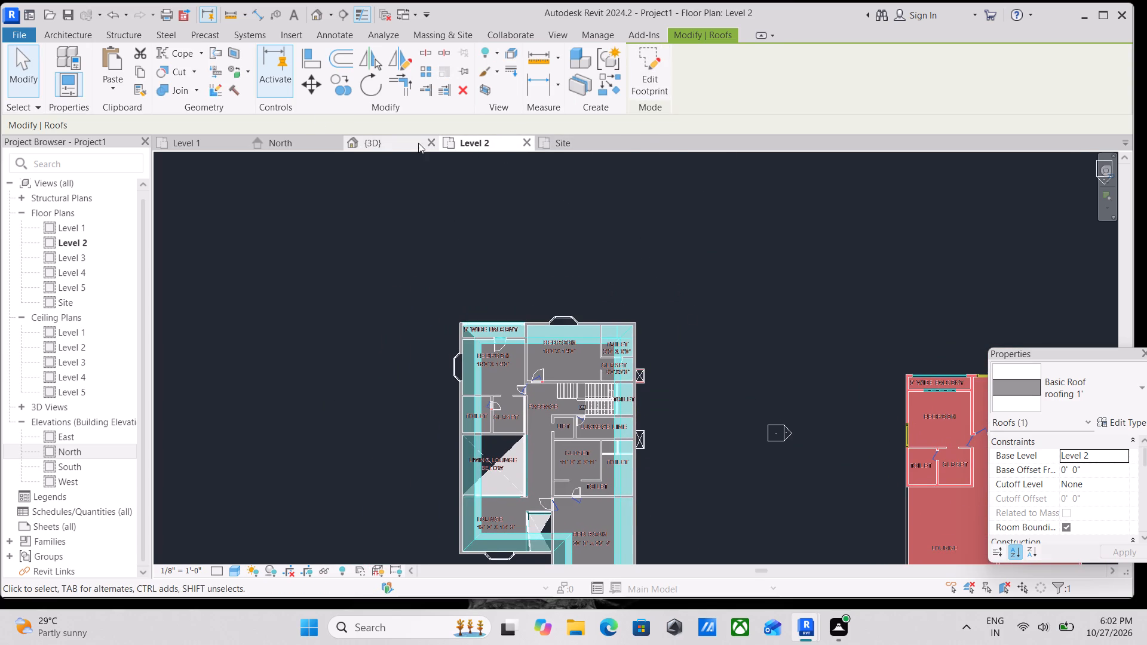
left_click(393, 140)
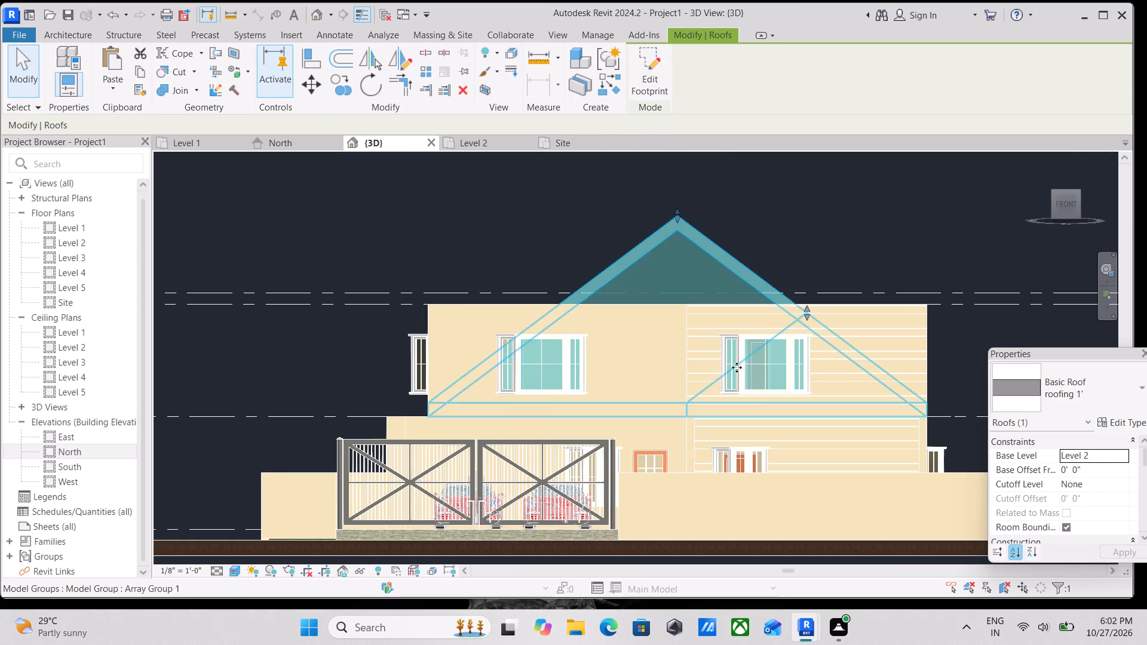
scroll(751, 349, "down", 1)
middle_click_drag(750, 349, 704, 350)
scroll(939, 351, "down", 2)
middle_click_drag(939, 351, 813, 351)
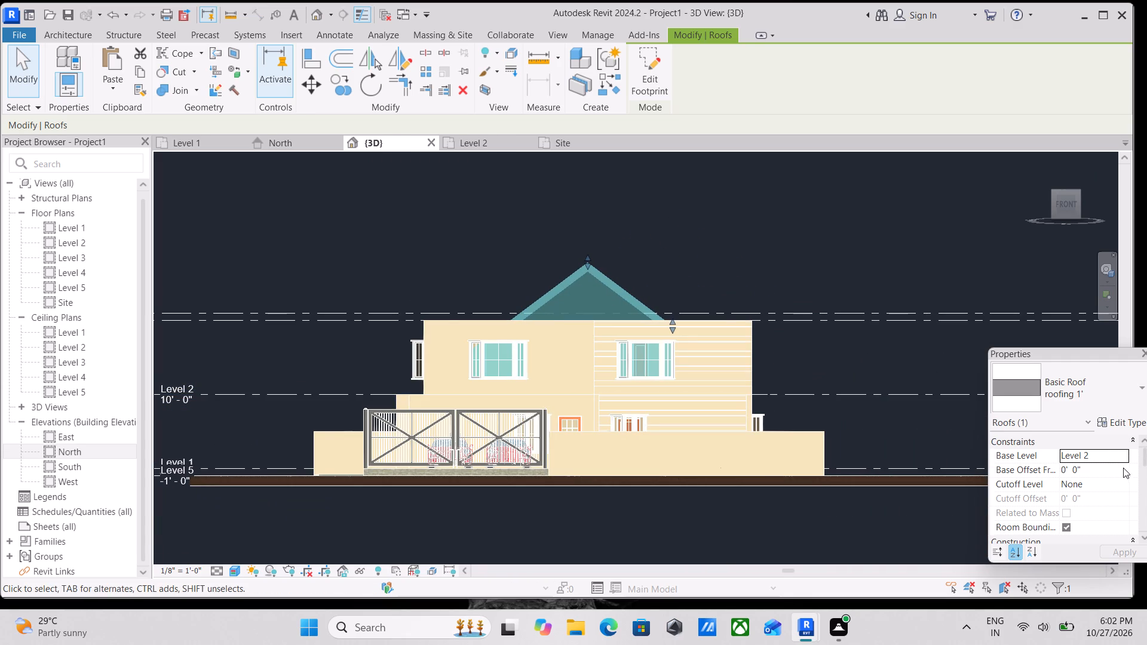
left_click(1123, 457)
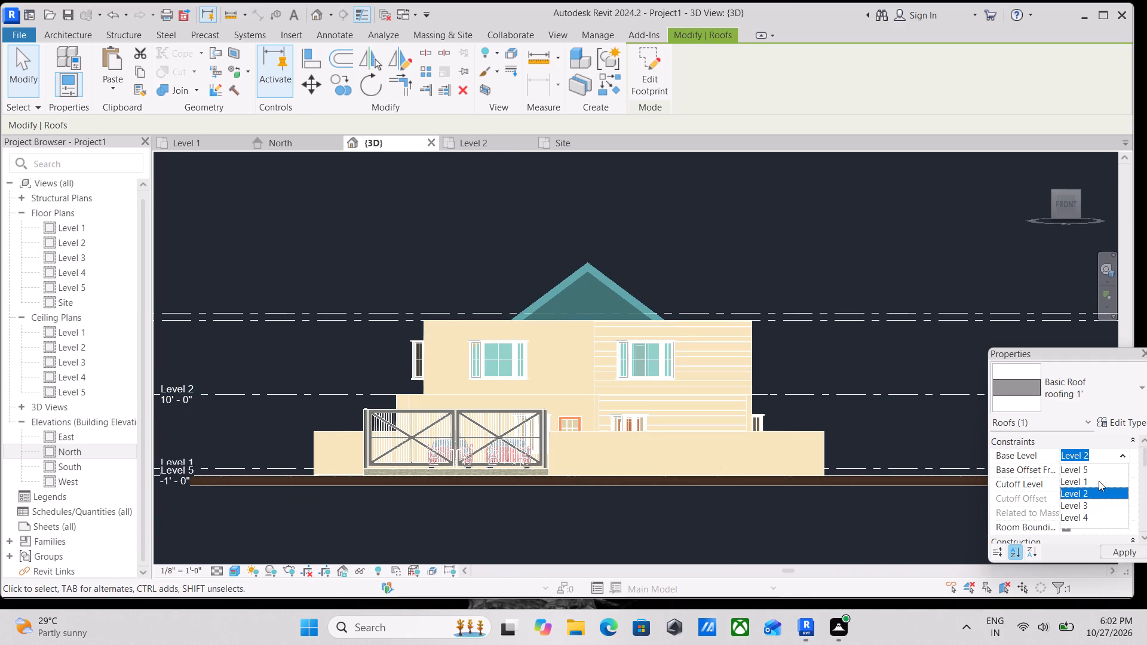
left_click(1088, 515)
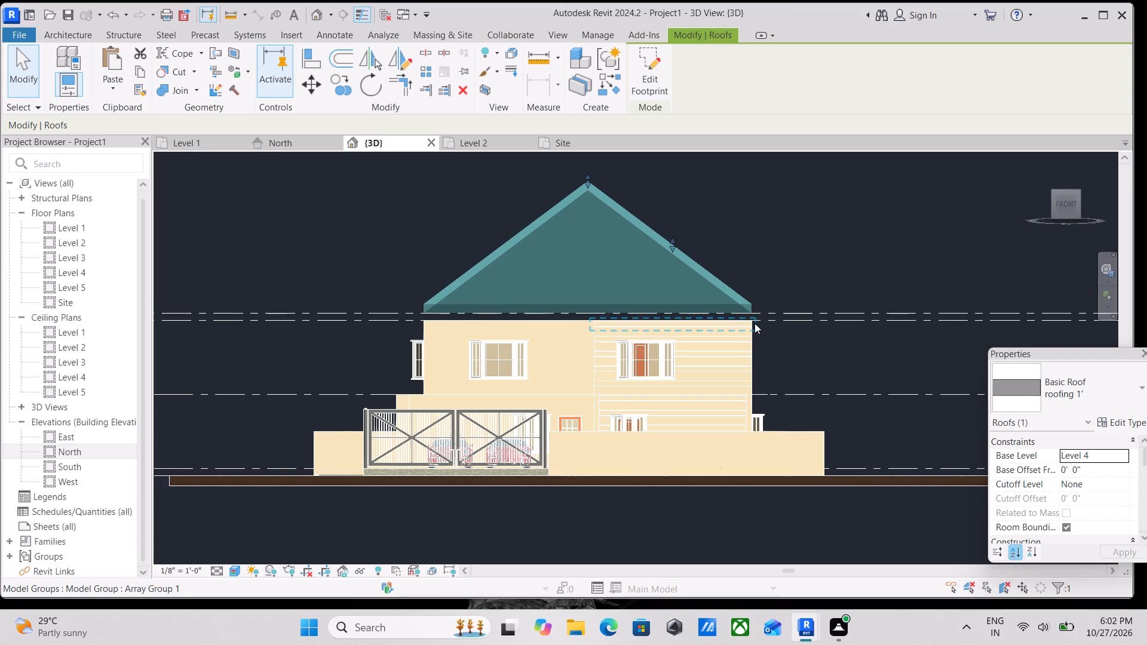
Set the footprint roof's base level to Level 3.
scroll(759, 330, "down", 2)
middle_click_drag(759, 332, 747, 374)
scroll(749, 374, "up", 2)
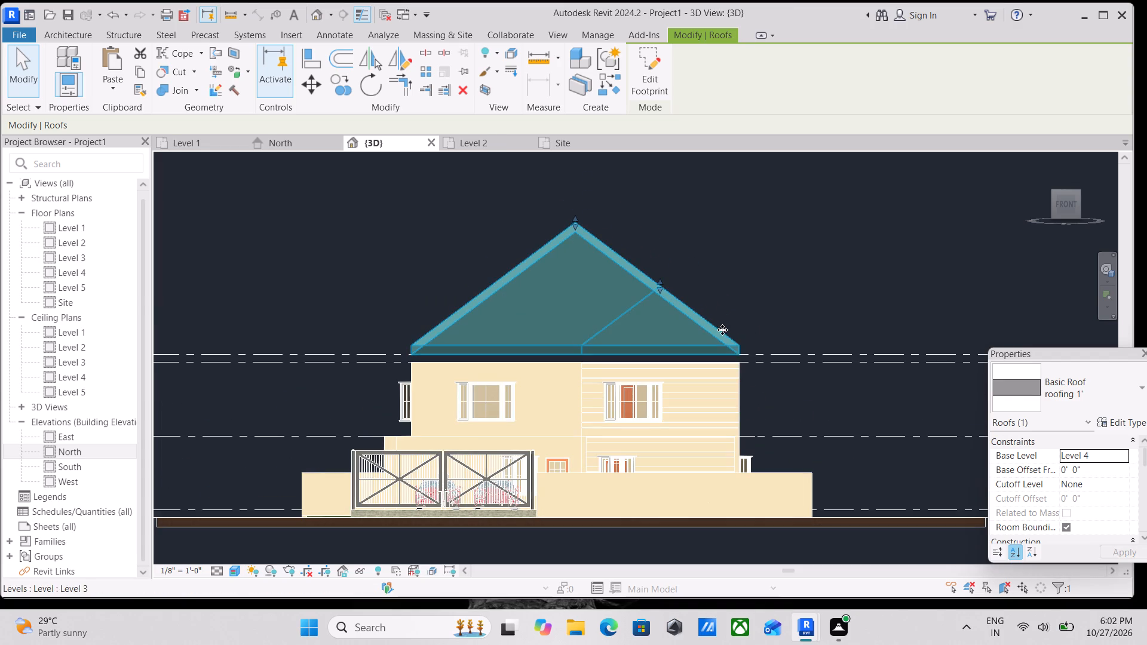
scroll(668, 325, "up", 2)
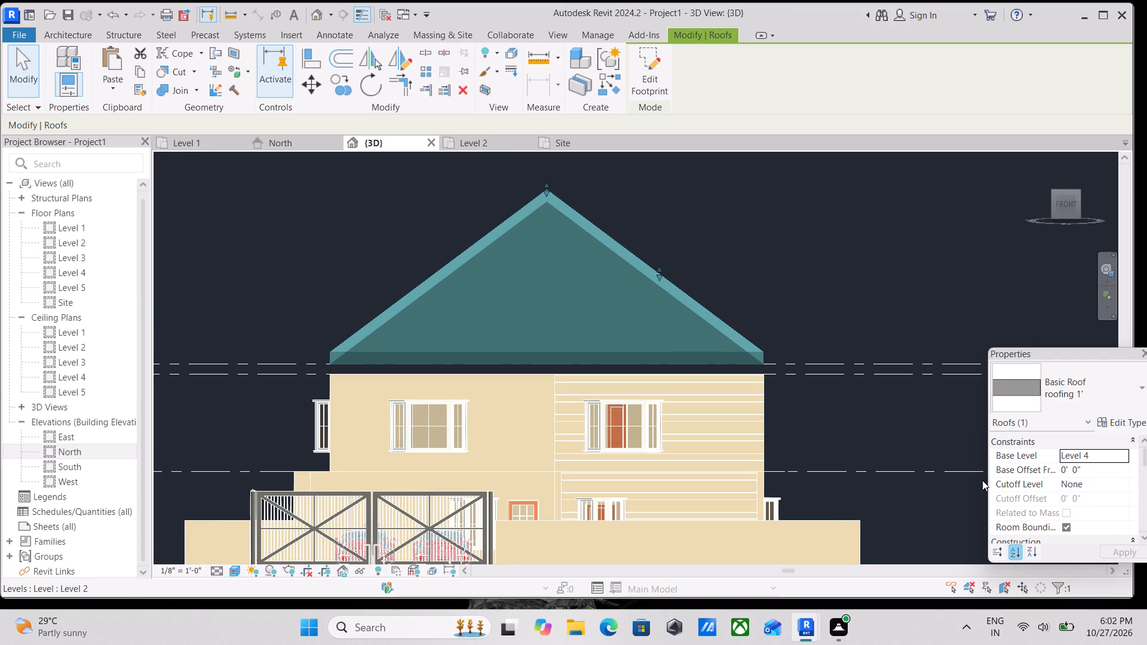
left_click(1121, 456)
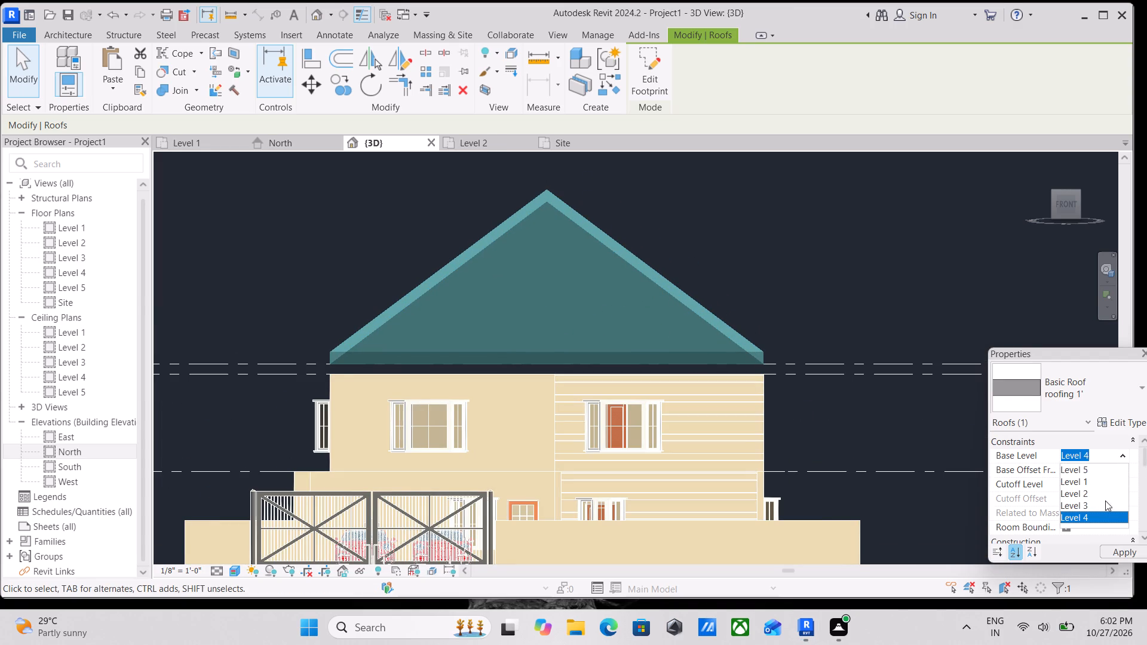
left_click(1097, 507)
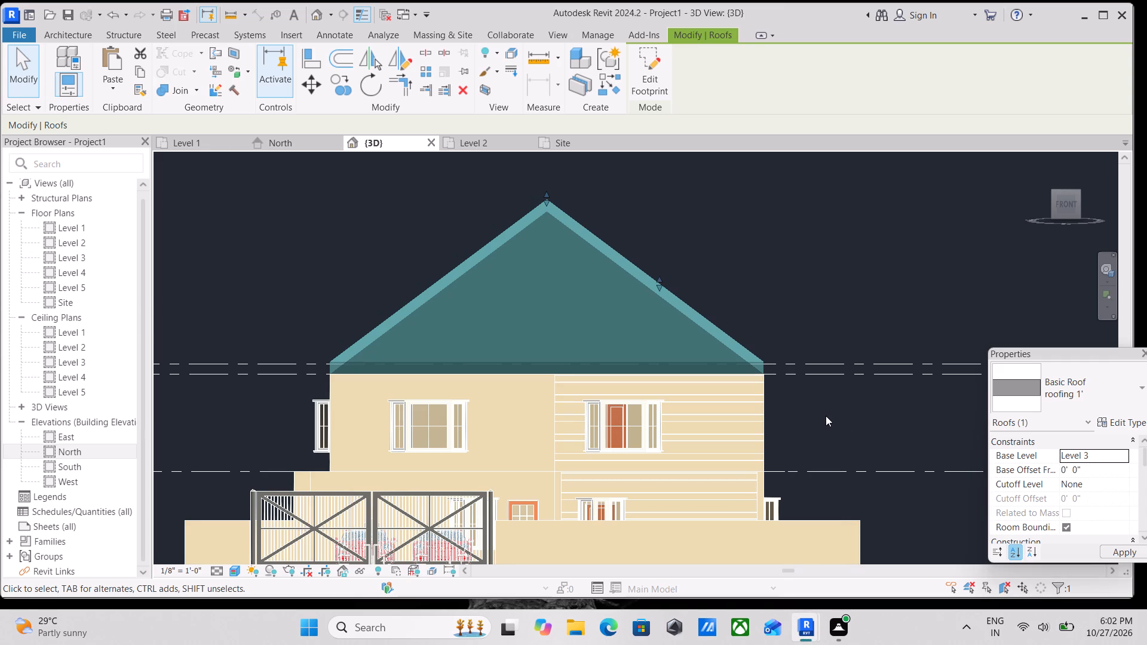
Open the Level 3 footprint roof's boundary sketch for editing and view it from the top.
key("Escape")
scroll(802, 346, "down", 3)
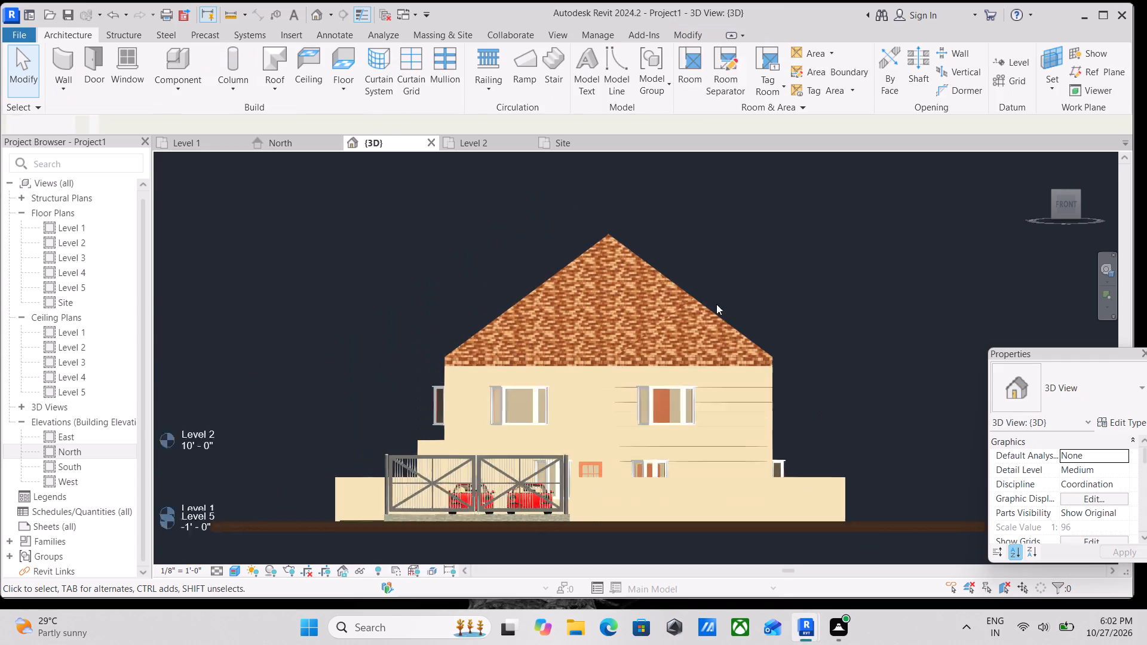
key("Escape")
scroll(686, 294, "down", 1)
middle_click_drag(673, 329, 818, 471, "shift")
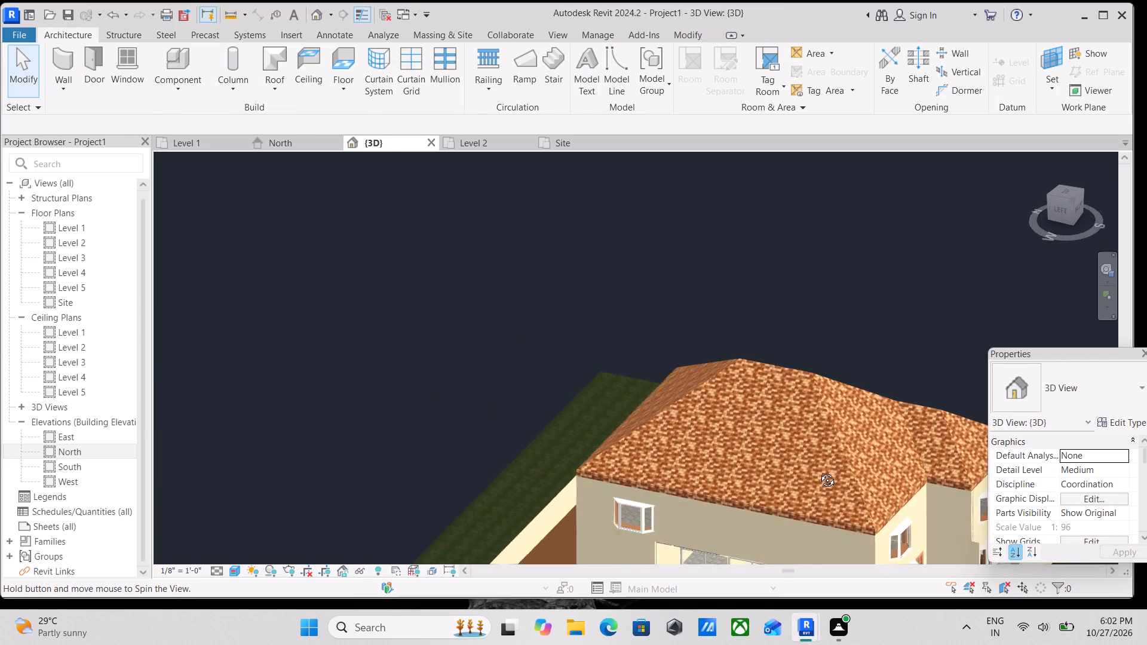
middle_click_drag(818, 471, 771, 462, "shift")
scroll(809, 524, "up", 3)
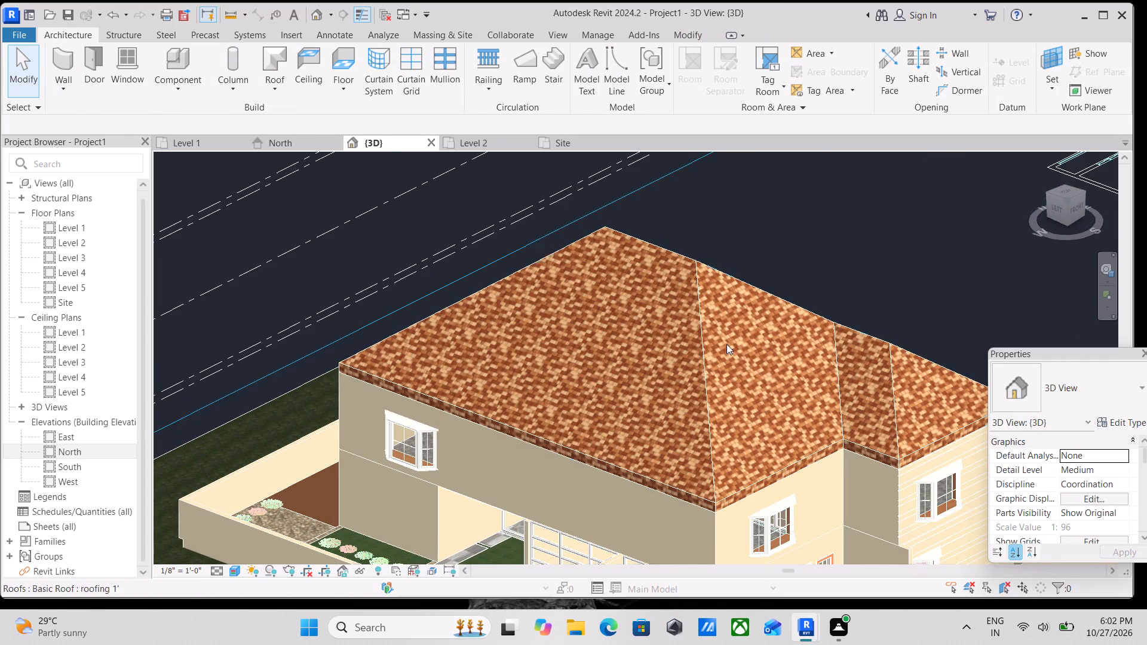
left_click(710, 273)
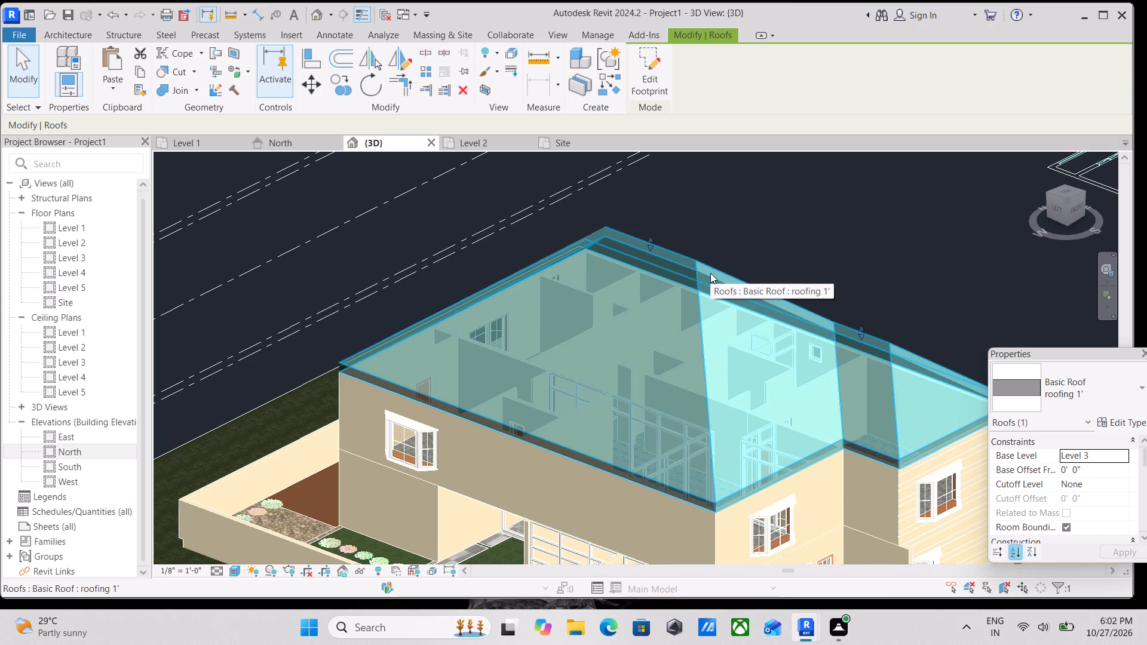
left_click(658, 72)
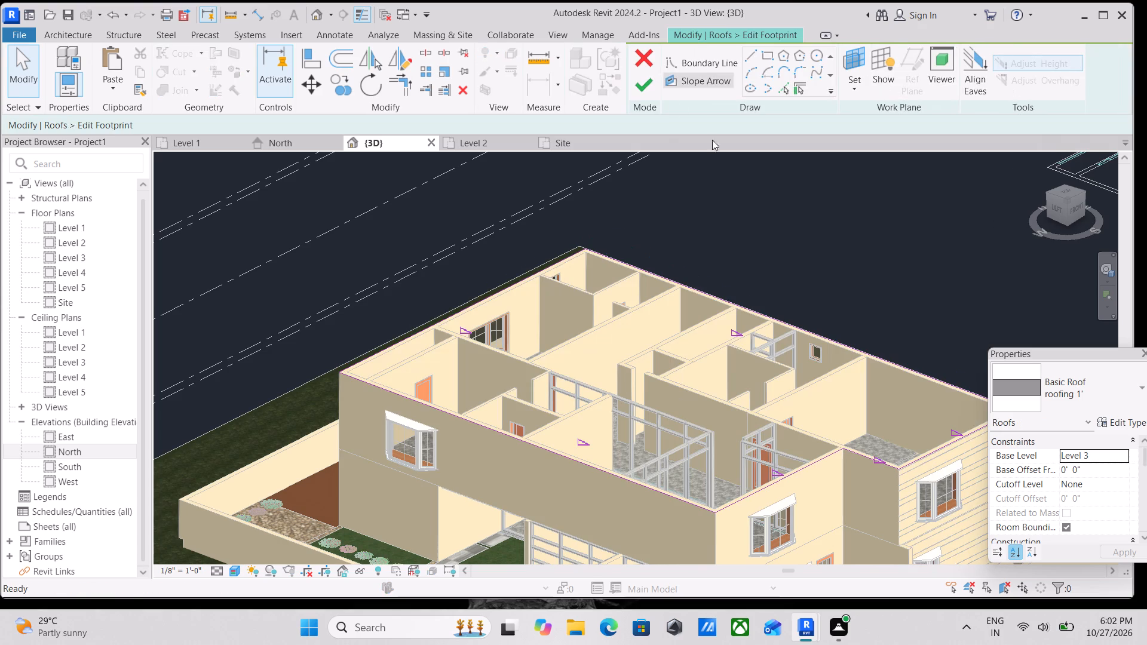
left_click(1072, 191)
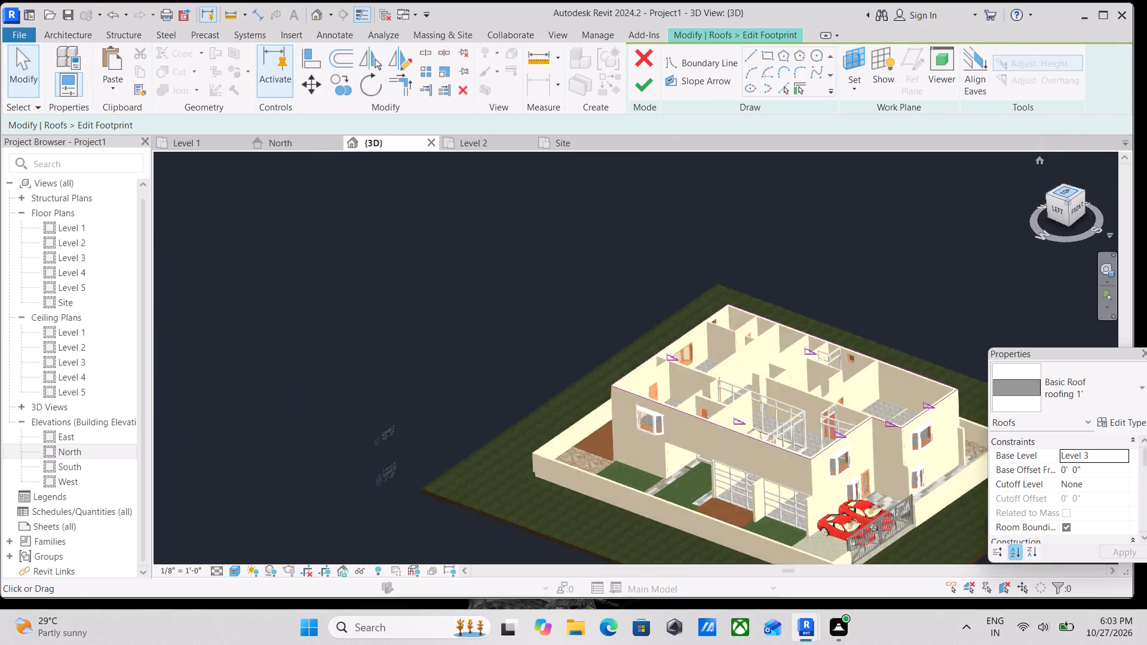
scroll(753, 354, "up", 4)
scroll(610, 416, "up", 9)
scroll(645, 324, "up", 3)
scroll(681, 282, "up", 3)
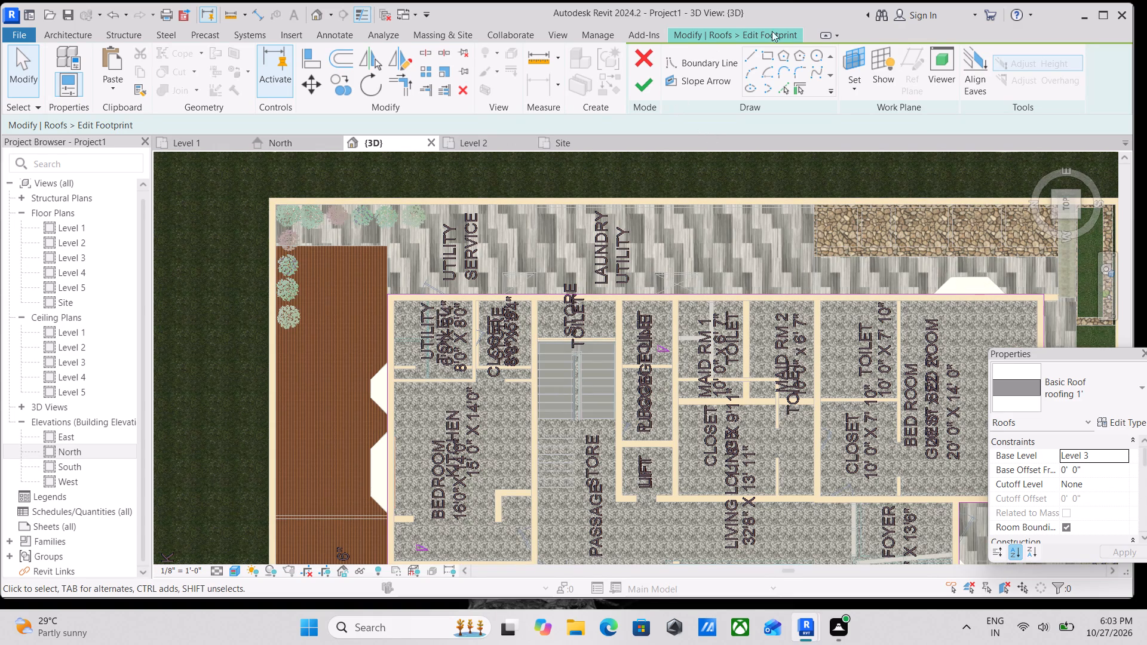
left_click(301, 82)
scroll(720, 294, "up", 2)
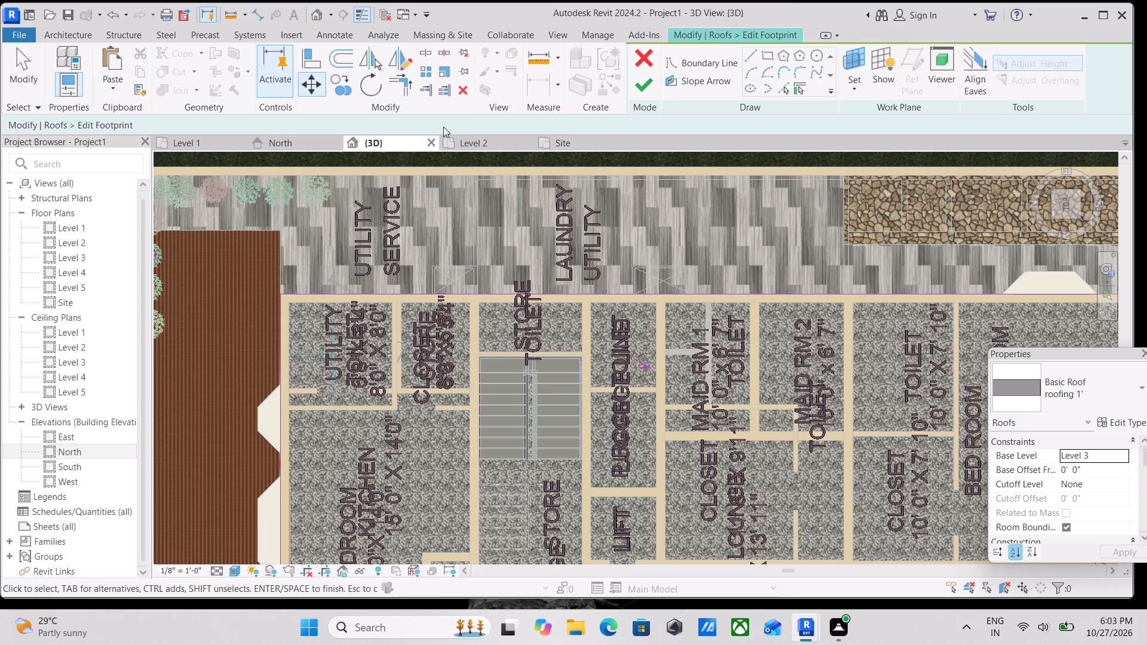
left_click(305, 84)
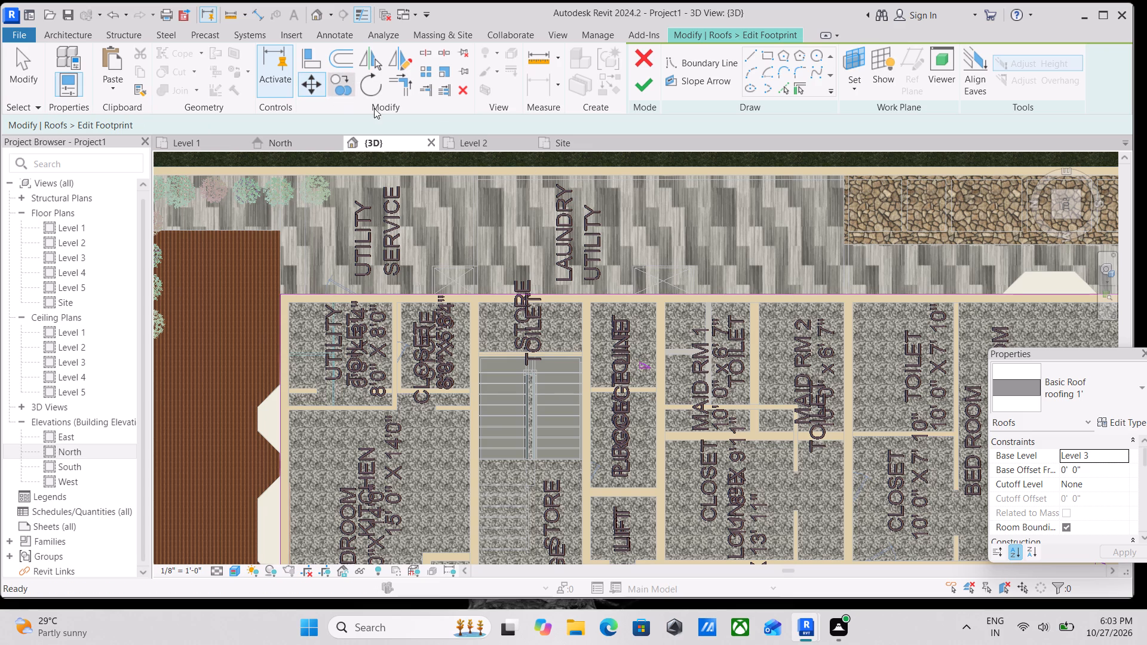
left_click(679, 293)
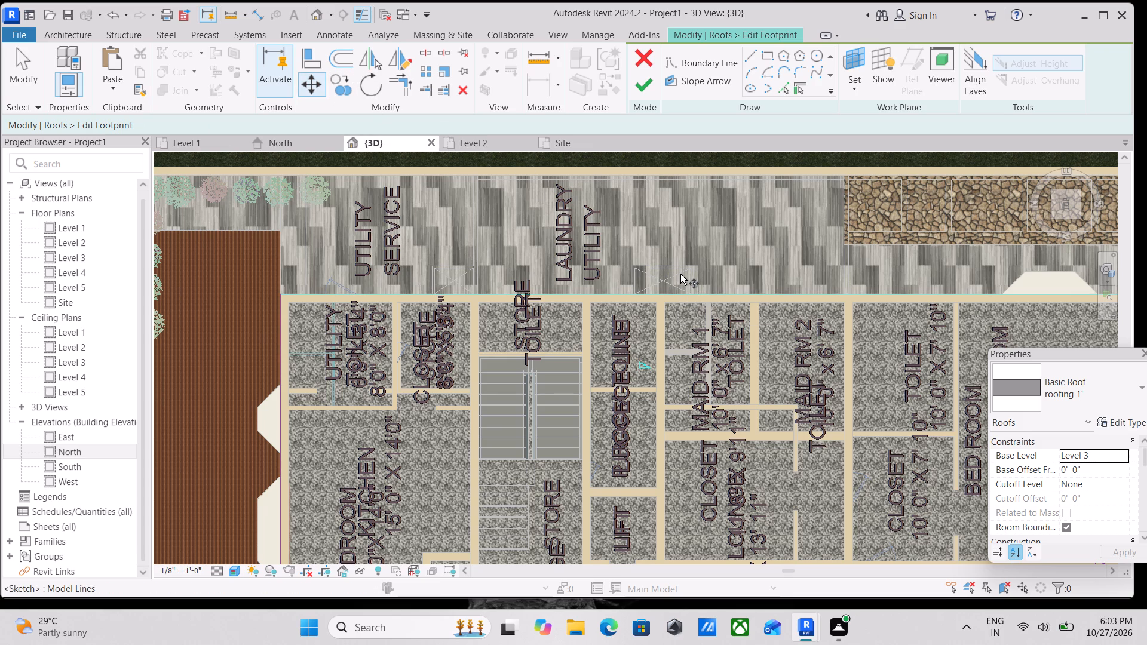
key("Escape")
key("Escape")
Move the long roof boundary line beside the toilets and maid rooms outward over the laundry utility strip as an overhang.
scroll(684, 272, "down", 1)
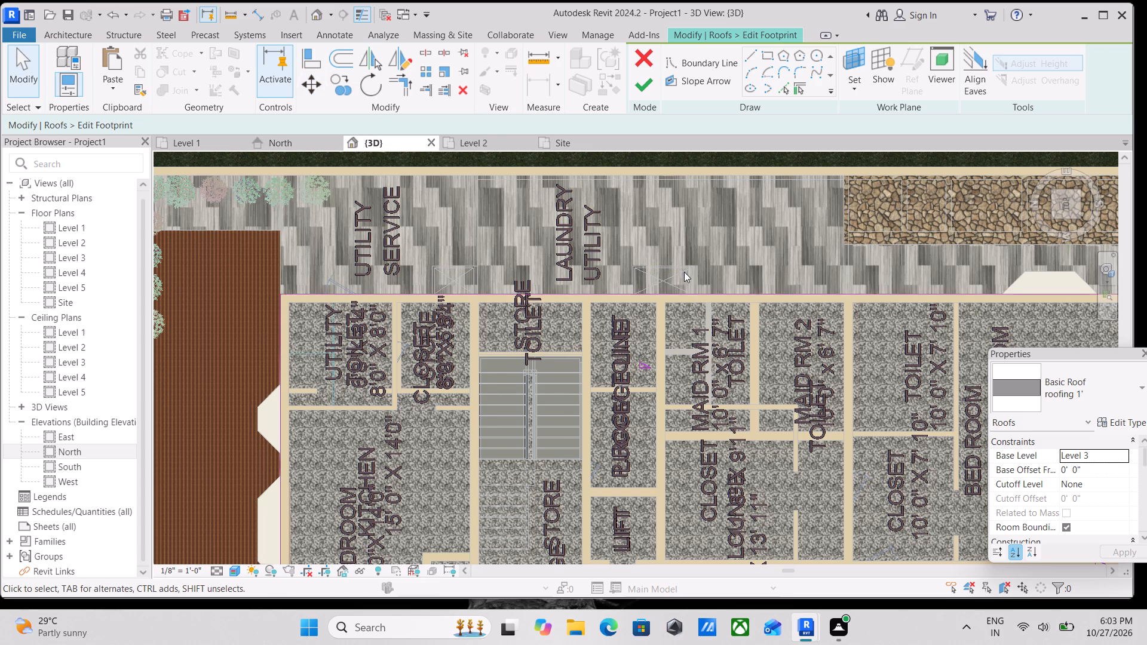
left_click(711, 286)
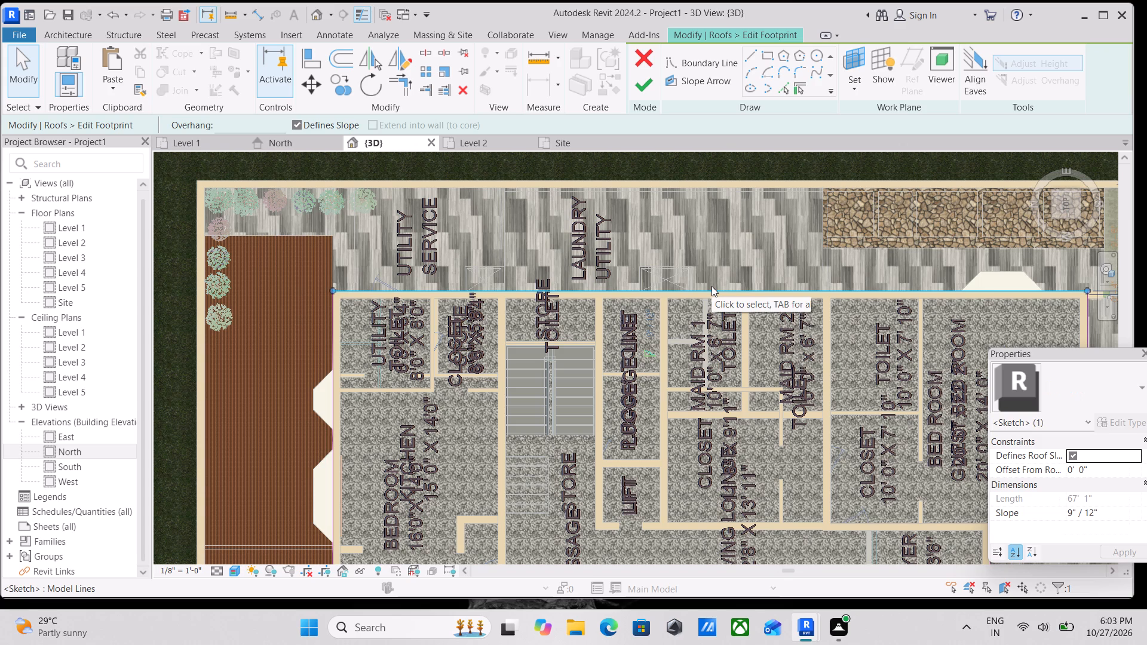
left_click(307, 79)
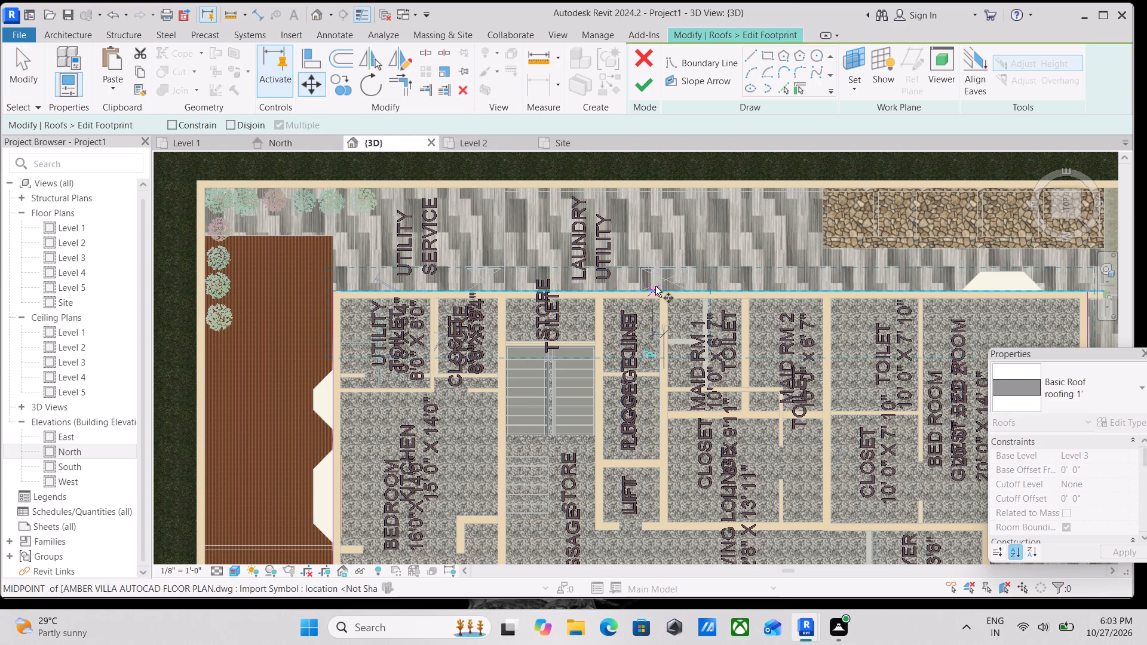
left_click(658, 289)
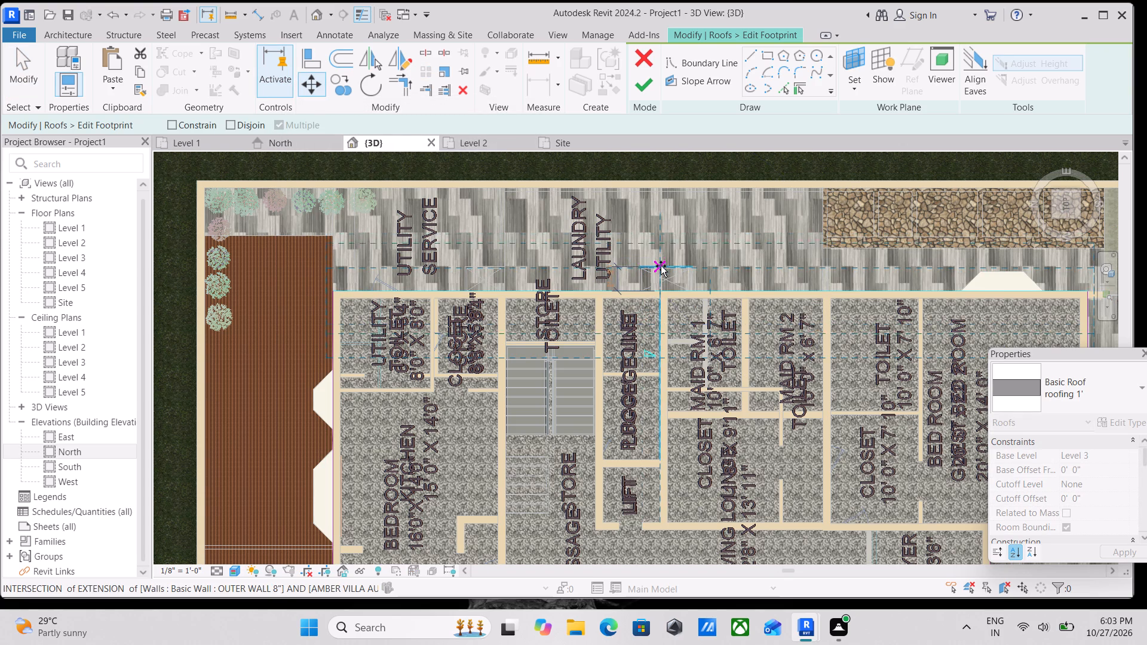
scroll(661, 268, "up", 3)
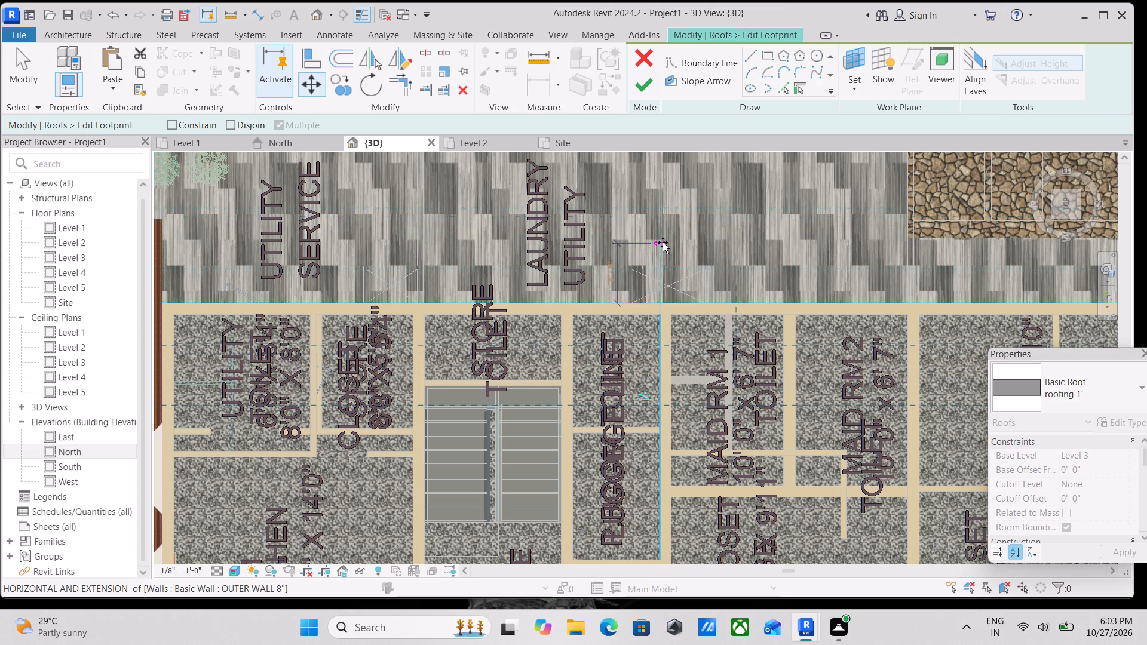
scroll(663, 242, "up", 2)
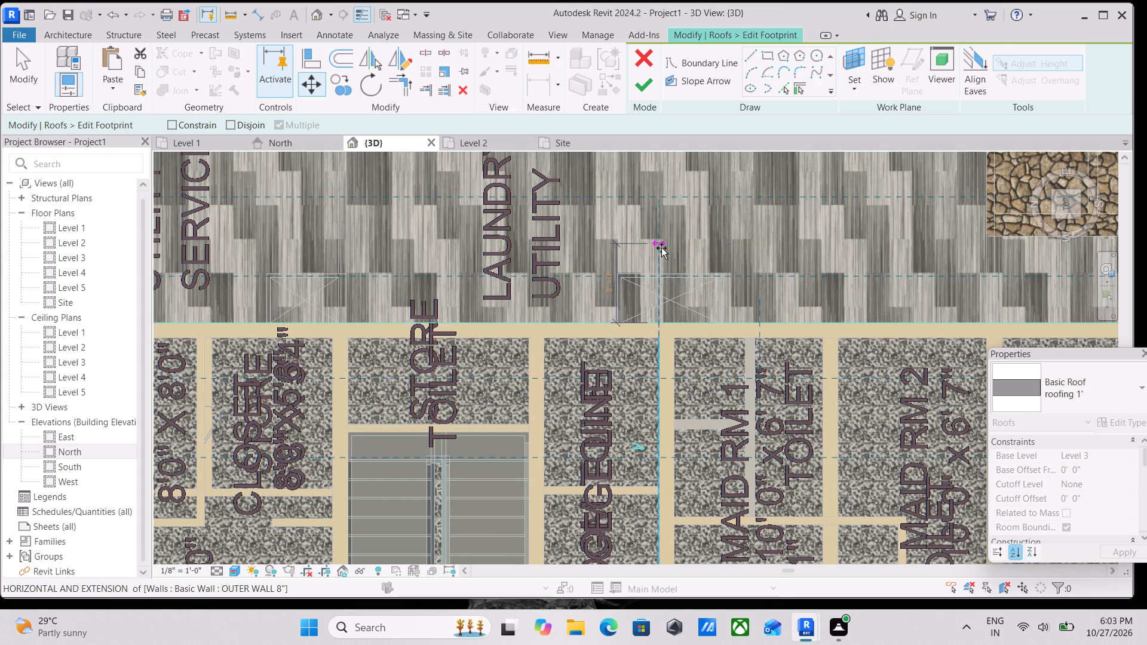
scroll(661, 248, "up", 2)
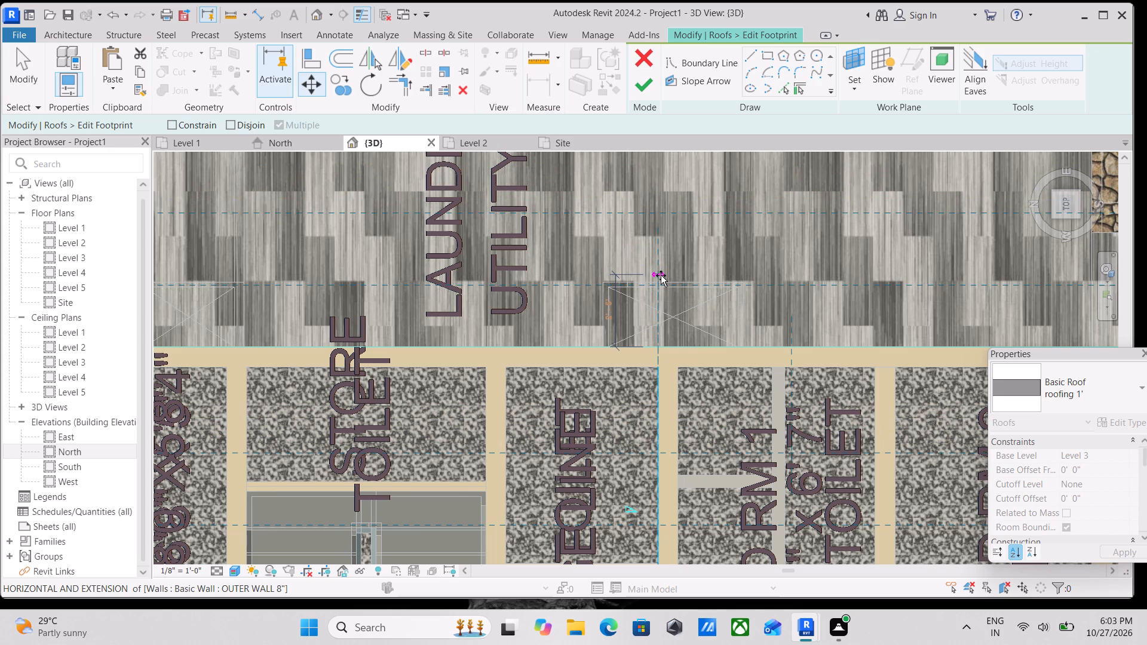
left_click(661, 275)
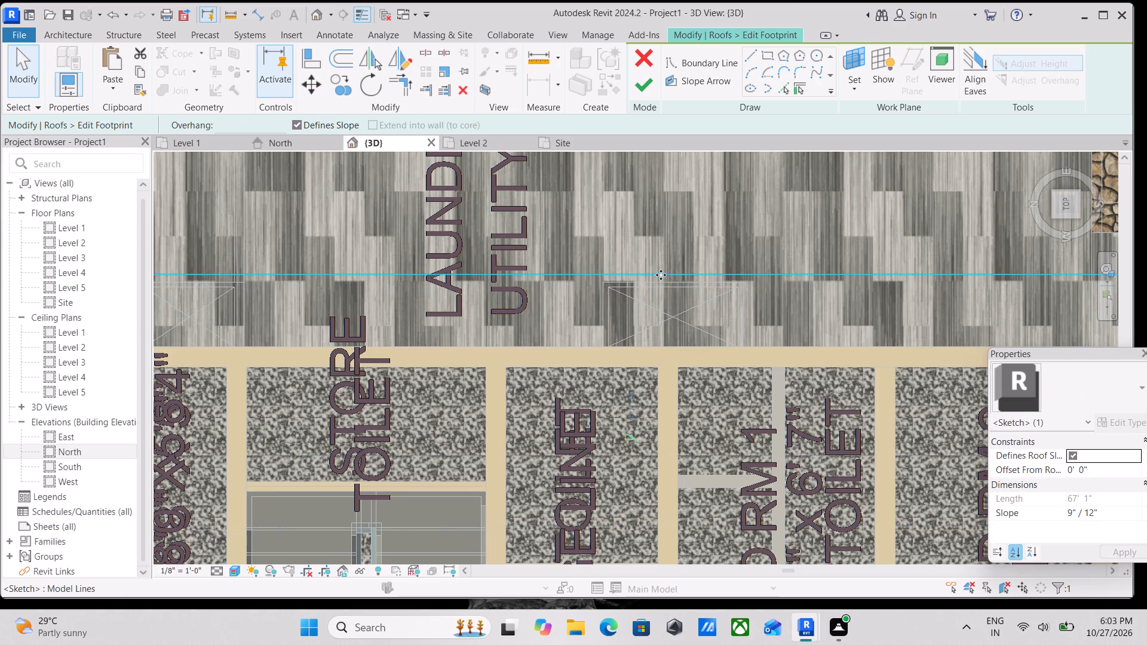
Move the rear roof boundary line beside the kitchen and bedroom outward about 3' over the deck.
scroll(661, 275, "down", 3)
scroll(613, 290, "down", 2)
middle_click_drag(613, 290, 988, 145)
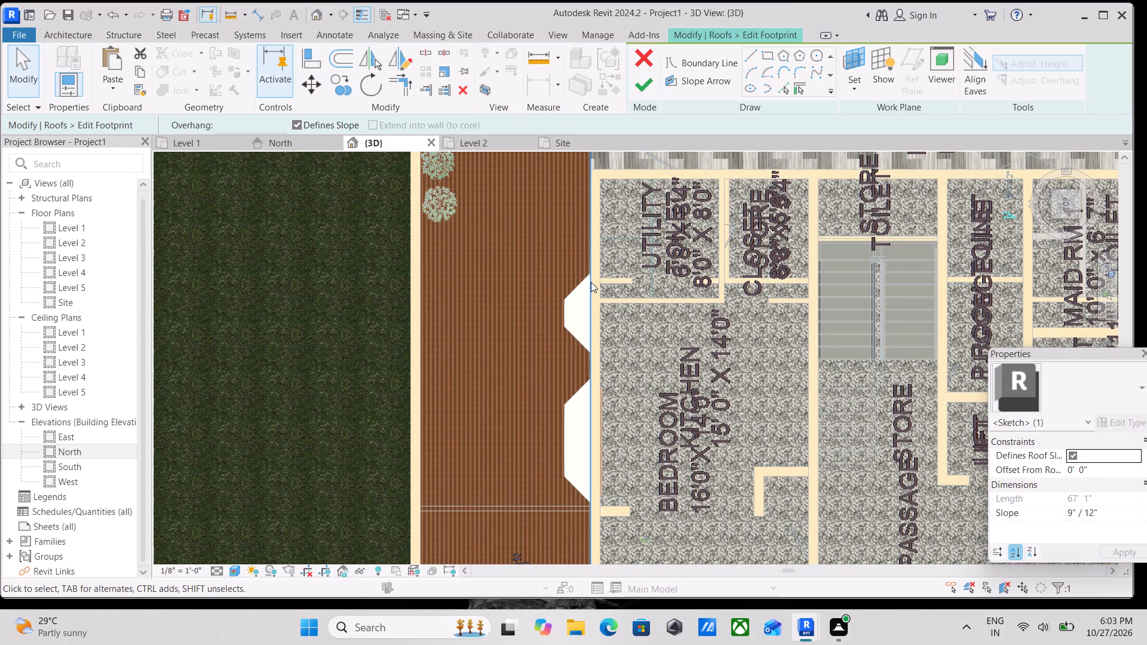
left_click(591, 282)
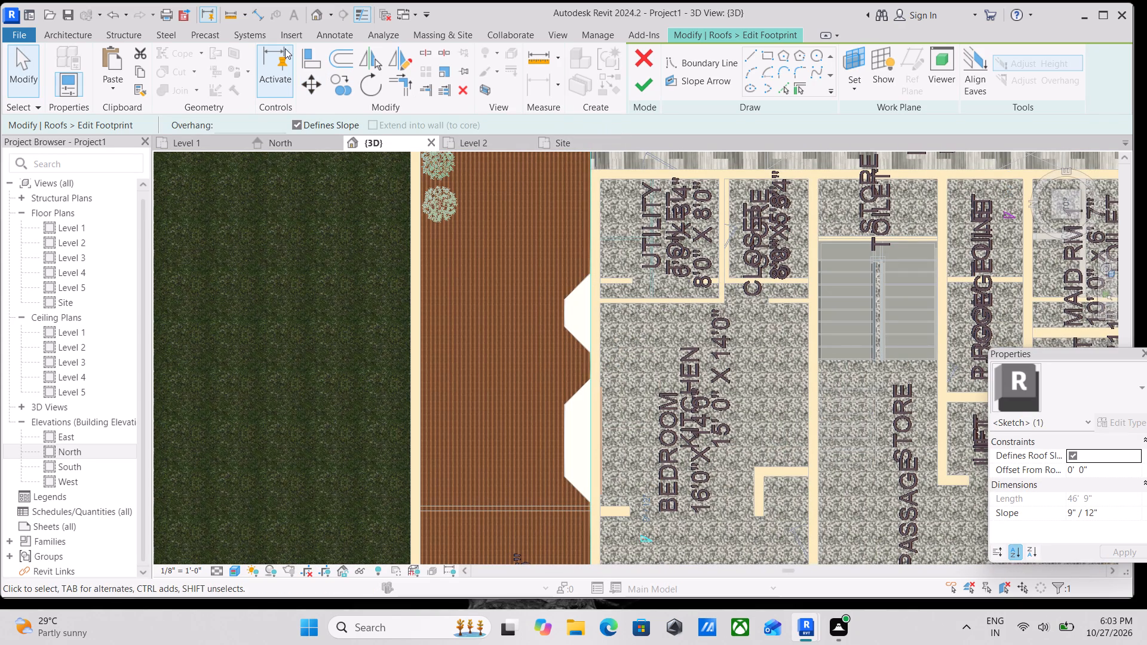
left_click(299, 81)
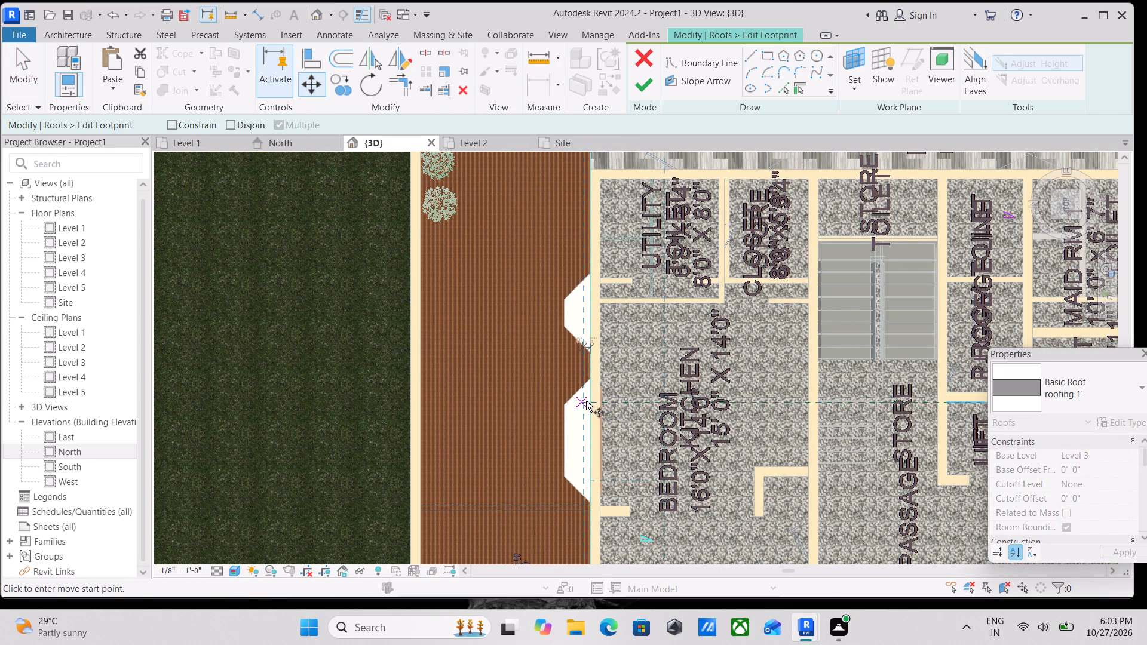
scroll(598, 386, "up", 3)
left_click(585, 387)
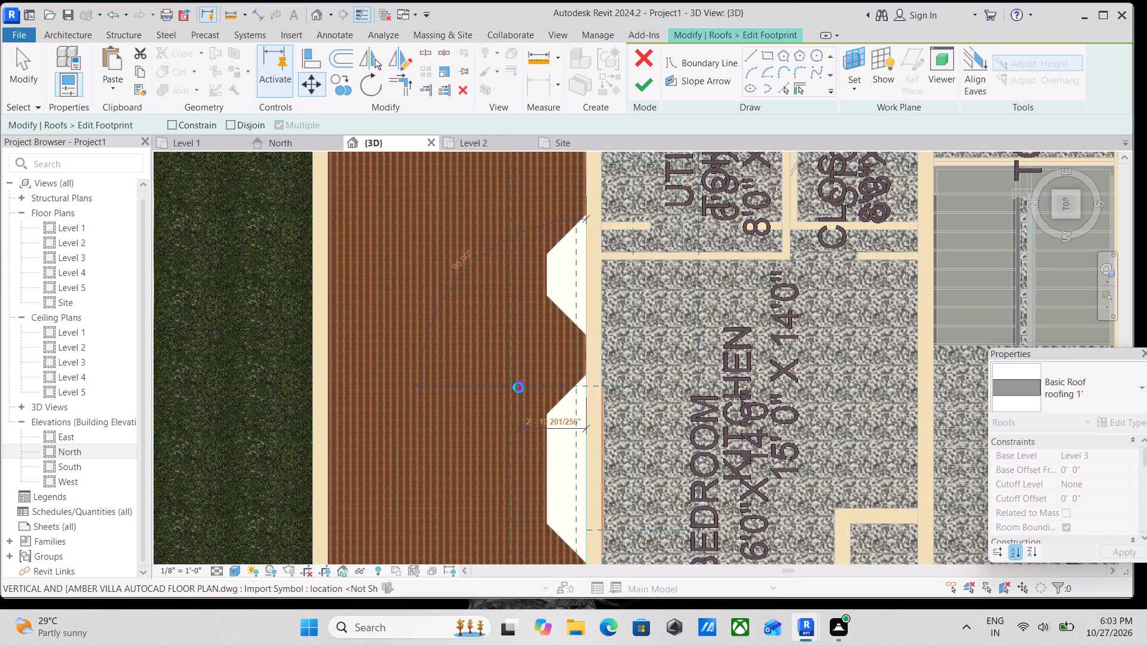
left_click(519, 388)
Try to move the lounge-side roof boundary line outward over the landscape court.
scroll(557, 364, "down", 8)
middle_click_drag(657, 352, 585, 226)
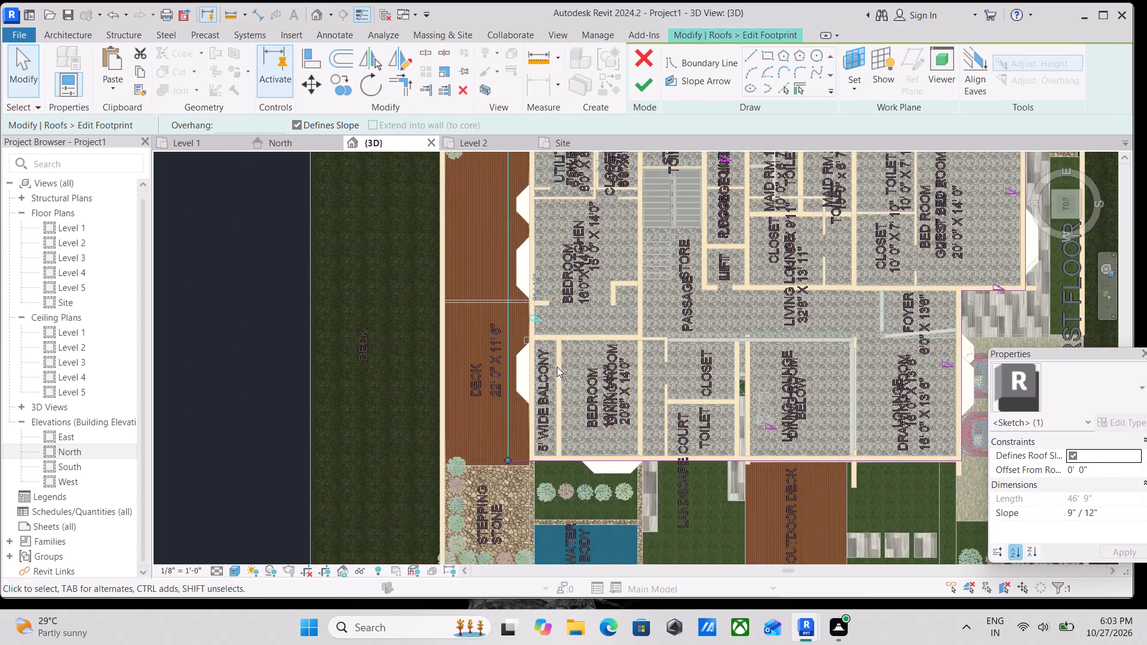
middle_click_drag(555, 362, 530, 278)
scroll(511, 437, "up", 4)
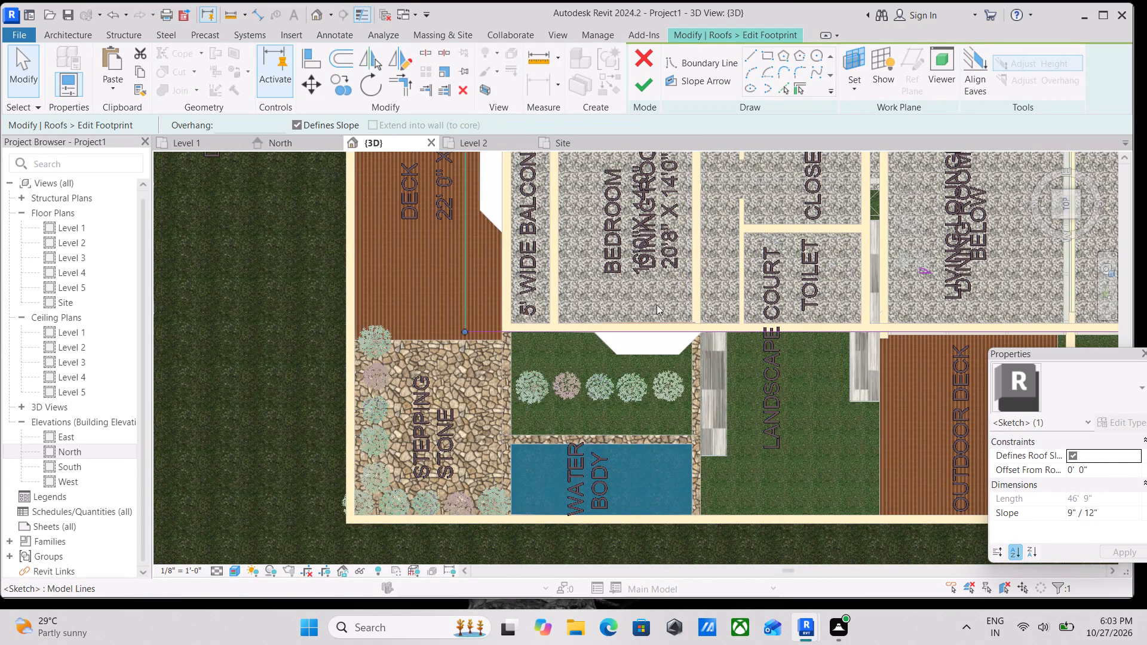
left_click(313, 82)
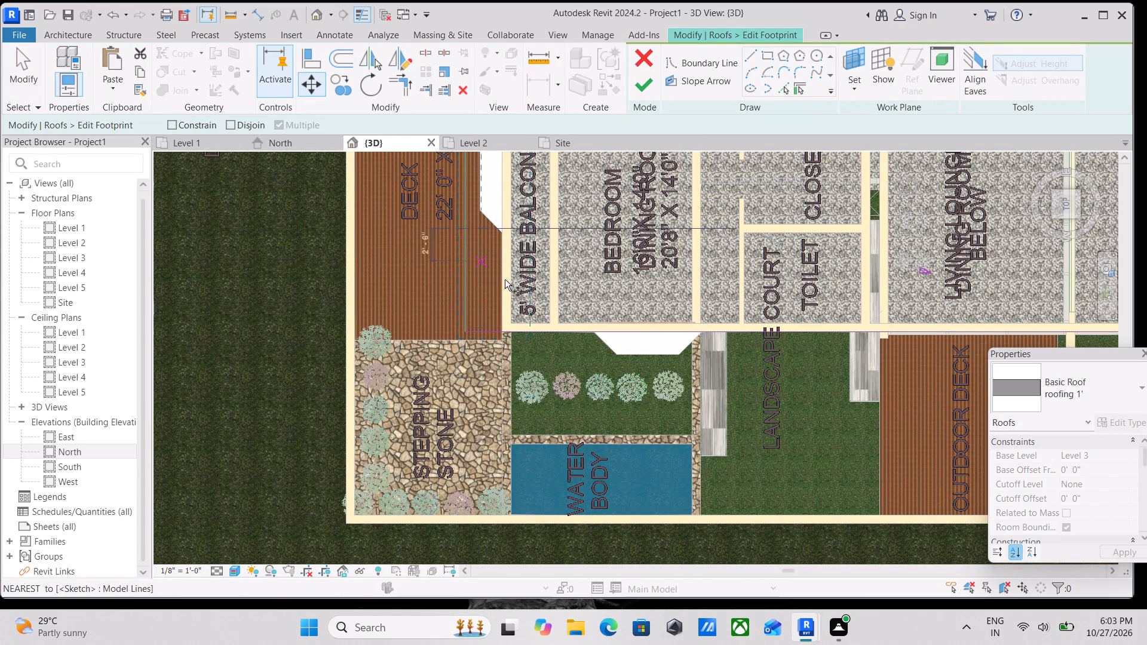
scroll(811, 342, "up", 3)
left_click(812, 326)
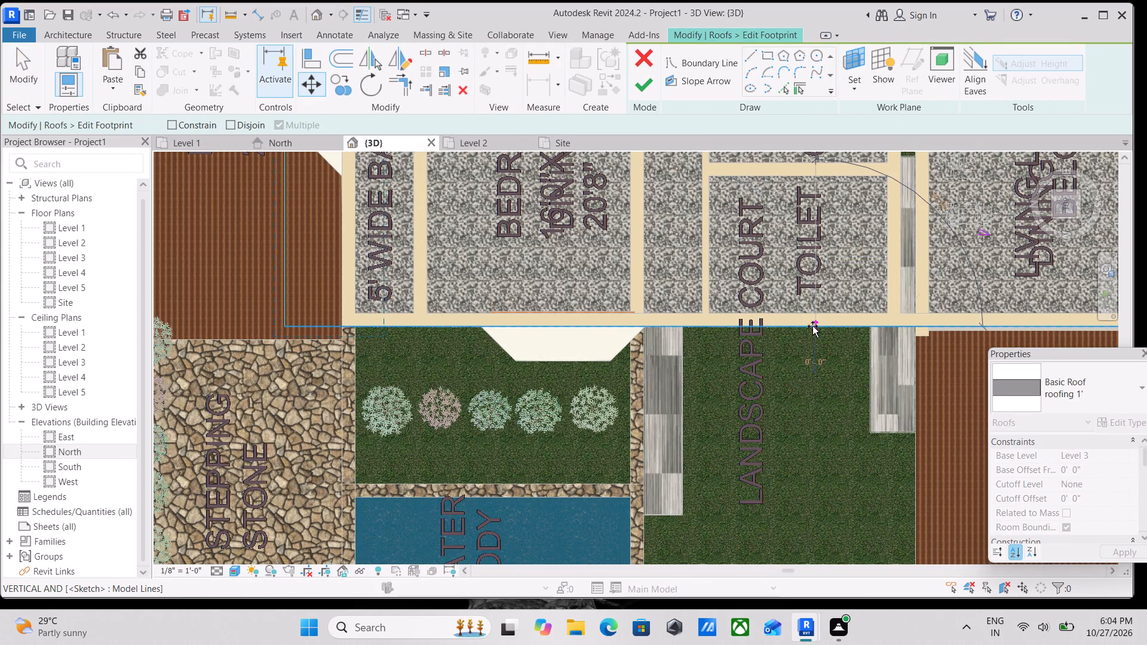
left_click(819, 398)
Move the lounge-side roof boundary line outward over the landscape court, beyond the balcony and toilet walls.
scroll(838, 351, "down", 4)
middle_click_drag(838, 350, 762, 345)
scroll(746, 348, "up", 3)
left_click(321, 321)
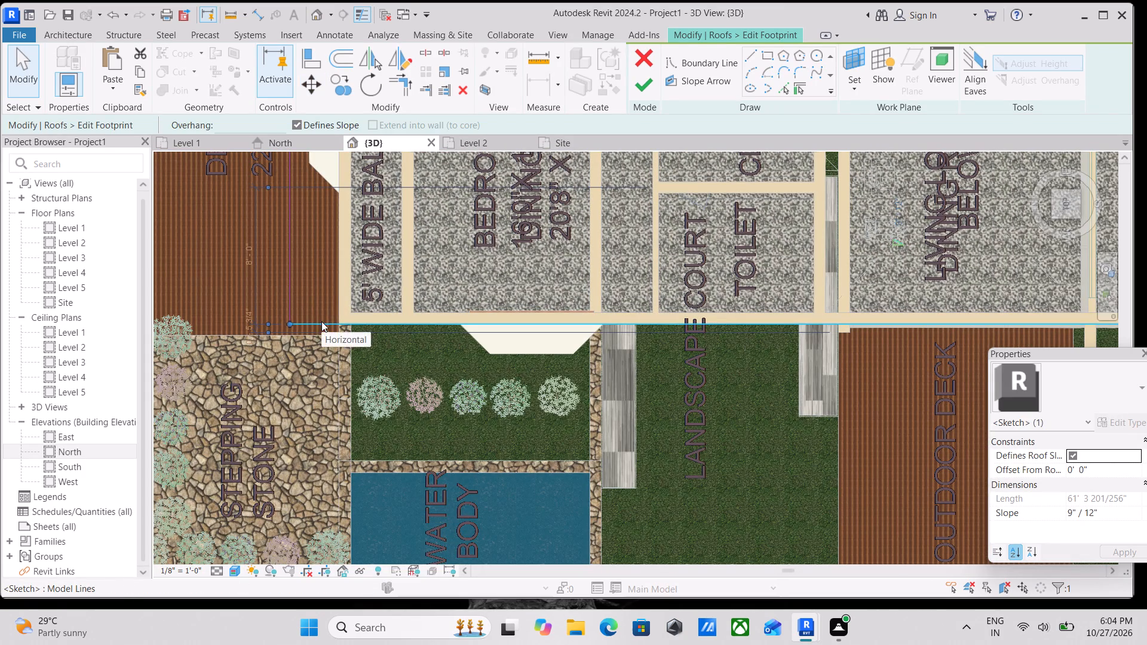
left_click(303, 79)
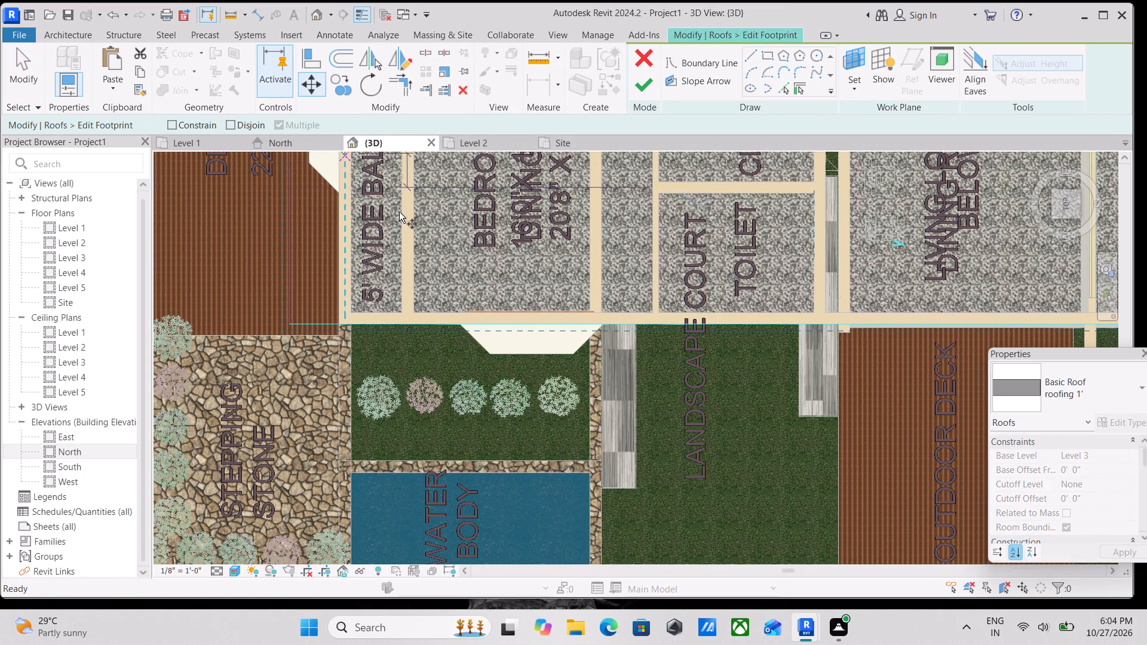
left_click(700, 325)
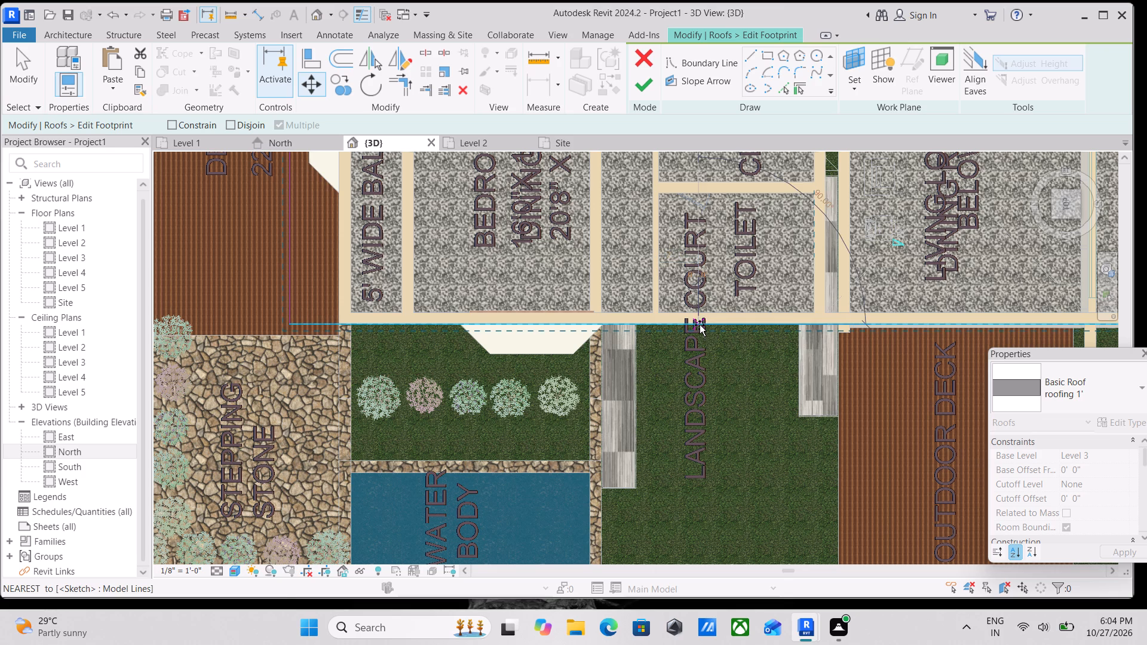
left_click(703, 365)
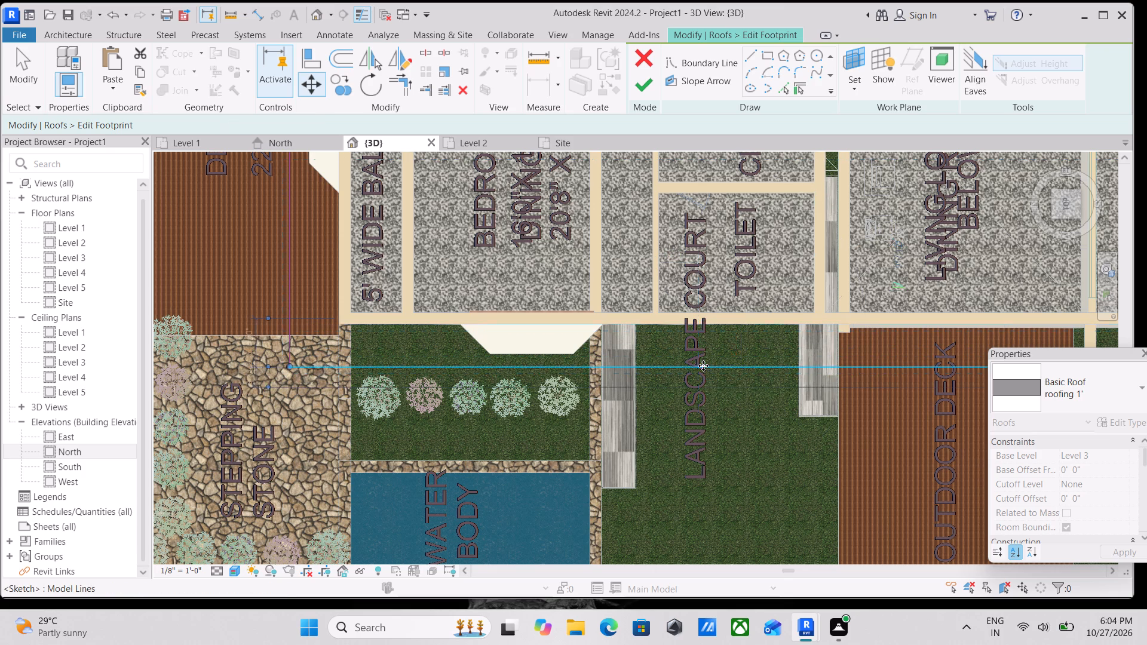
Move the roof boundary line beside the drawing room and lounge outward about 2' 6" over the car porch.
scroll(824, 299, "down", 3)
middle_click_drag(817, 295, 140, 169)
middle_click_drag(394, 199, 383, 322)
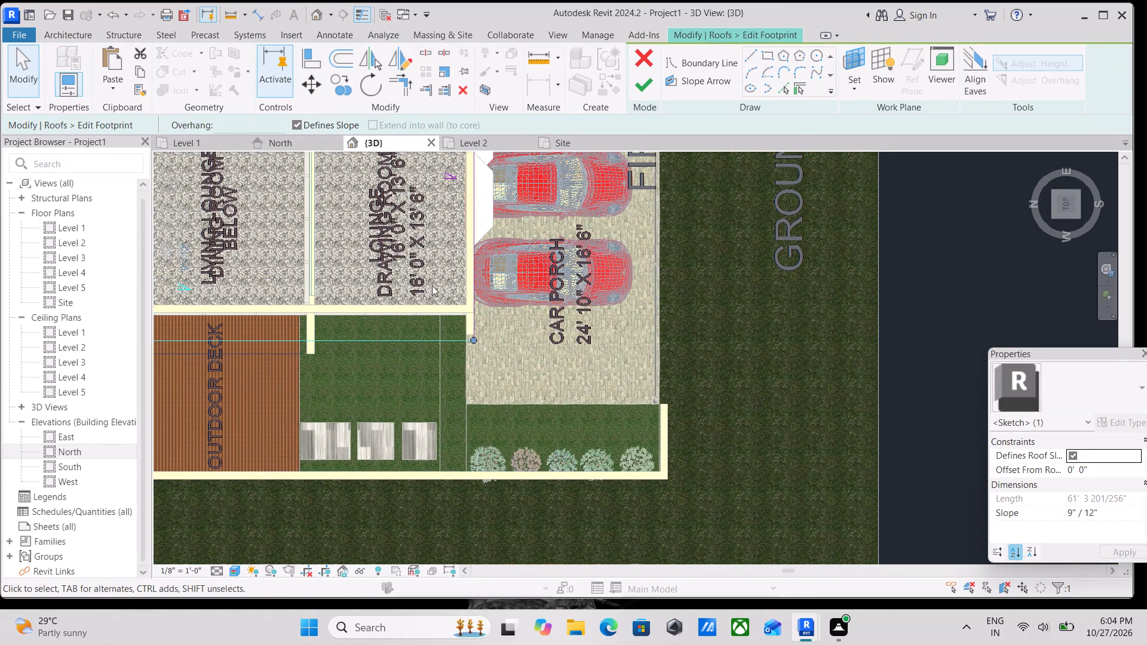
middle_click_drag(470, 254, 474, 287)
scroll(474, 287, "up", 1)
left_click(477, 284)
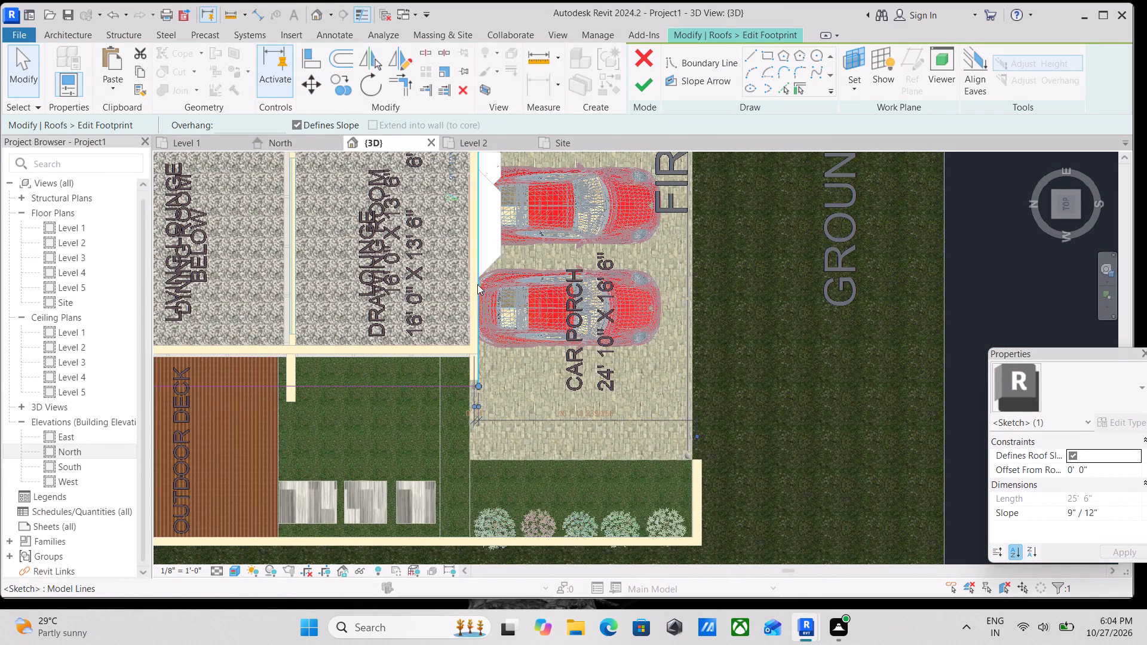
scroll(492, 273, "up", 2)
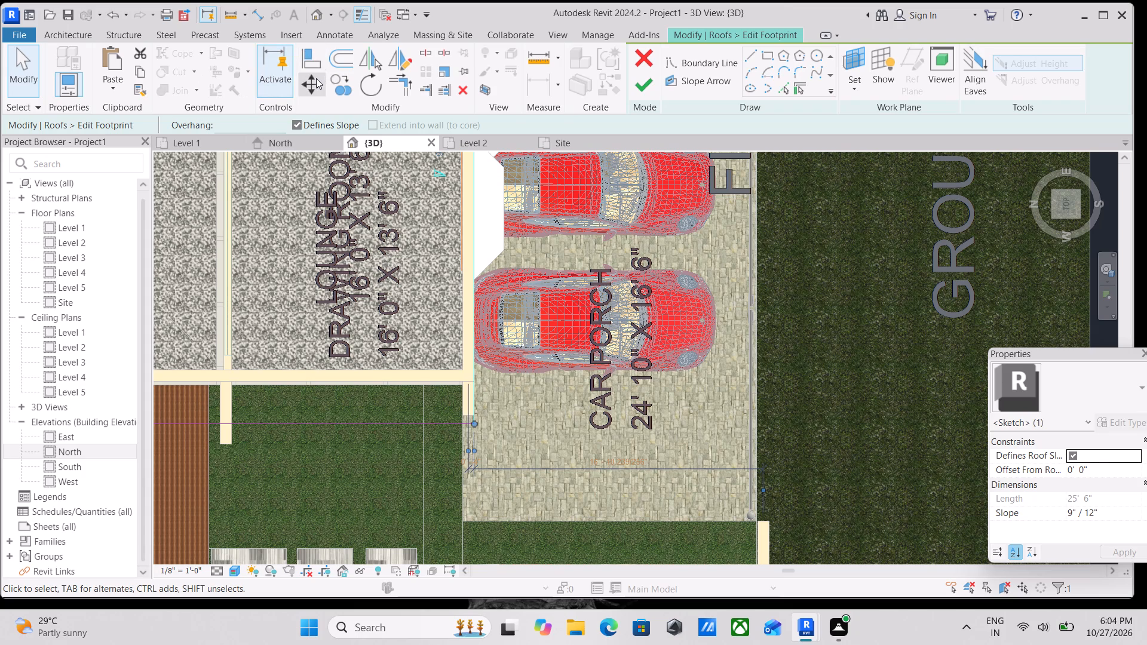
left_click(316, 78)
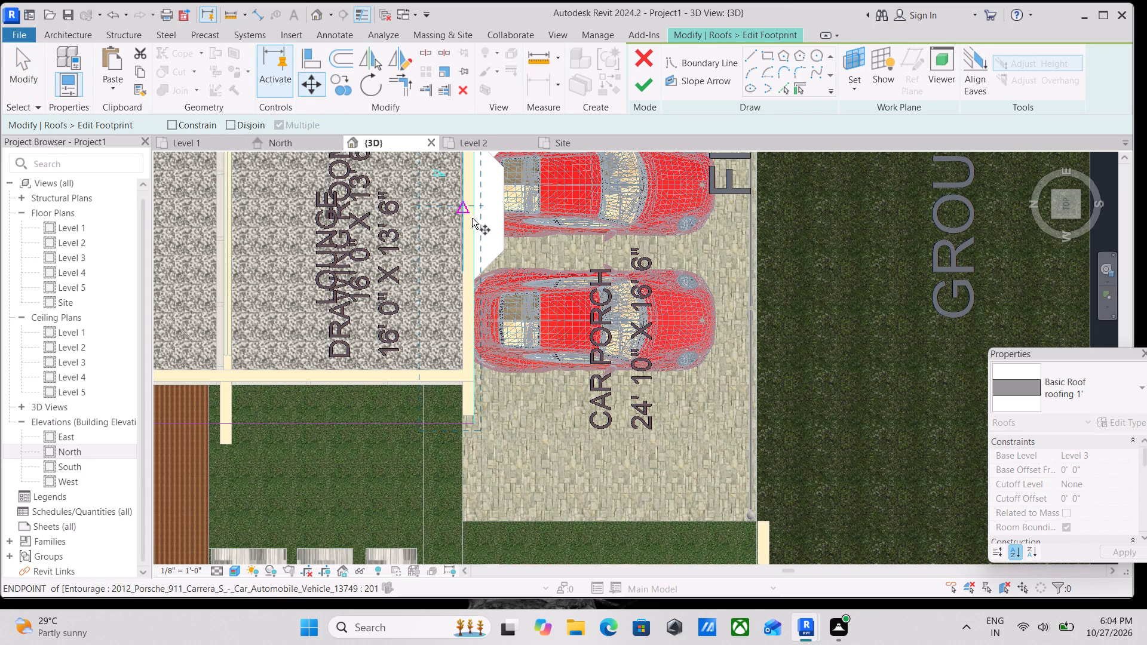
left_click(474, 217)
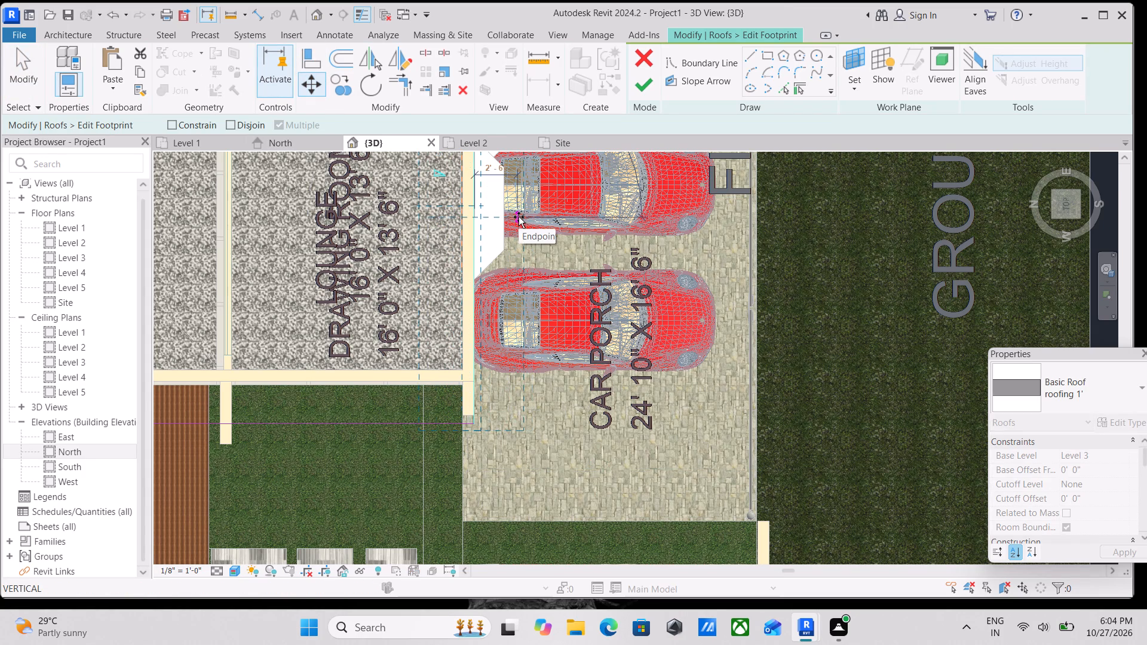
left_click(519, 217)
Move the short roof boundary line beside the guest bedroom outward over the entrance paving in front of the foyer.
scroll(519, 217, "down", 4)
middle_click_drag(519, 217, 517, 466)
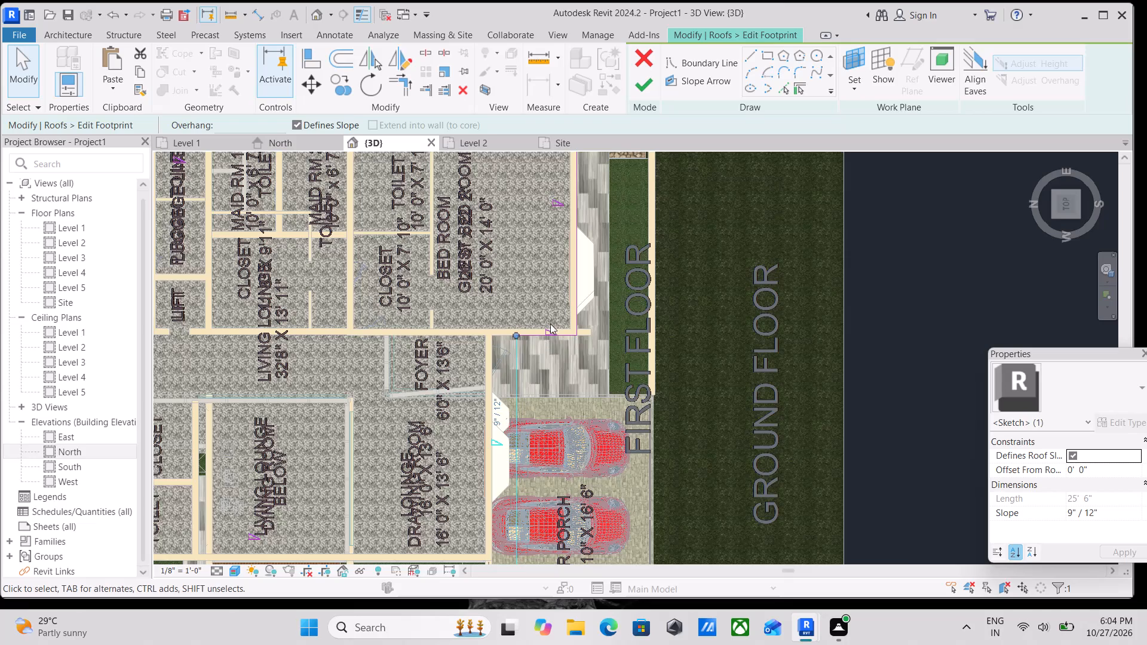
scroll(551, 321, "up", 3)
left_click(565, 342)
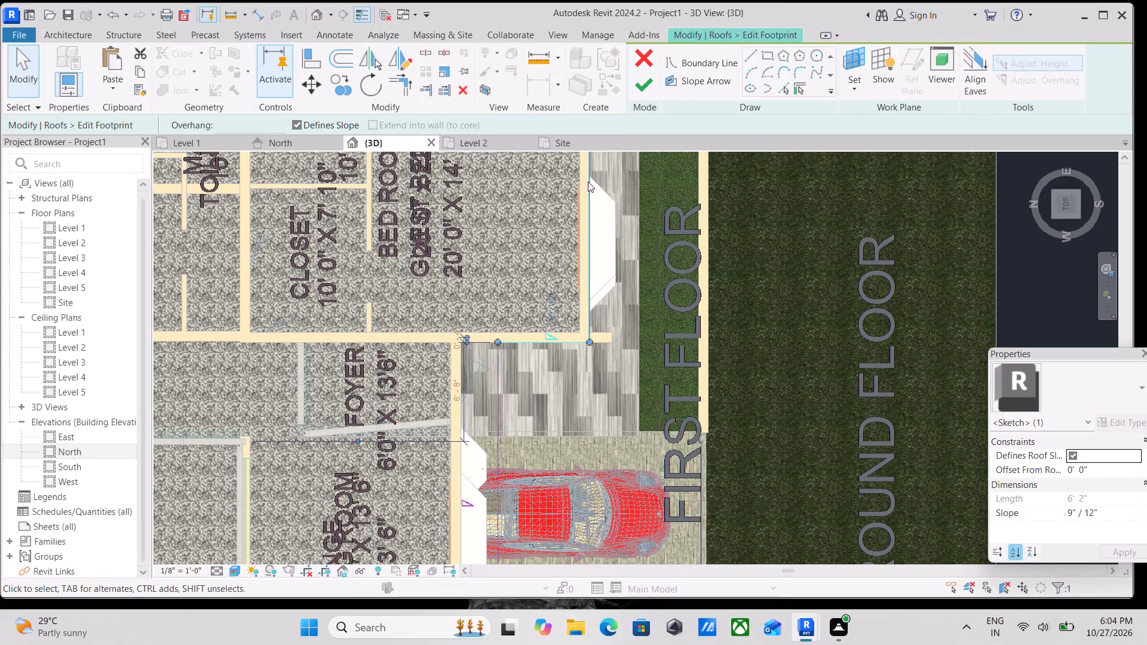
left_click(312, 82)
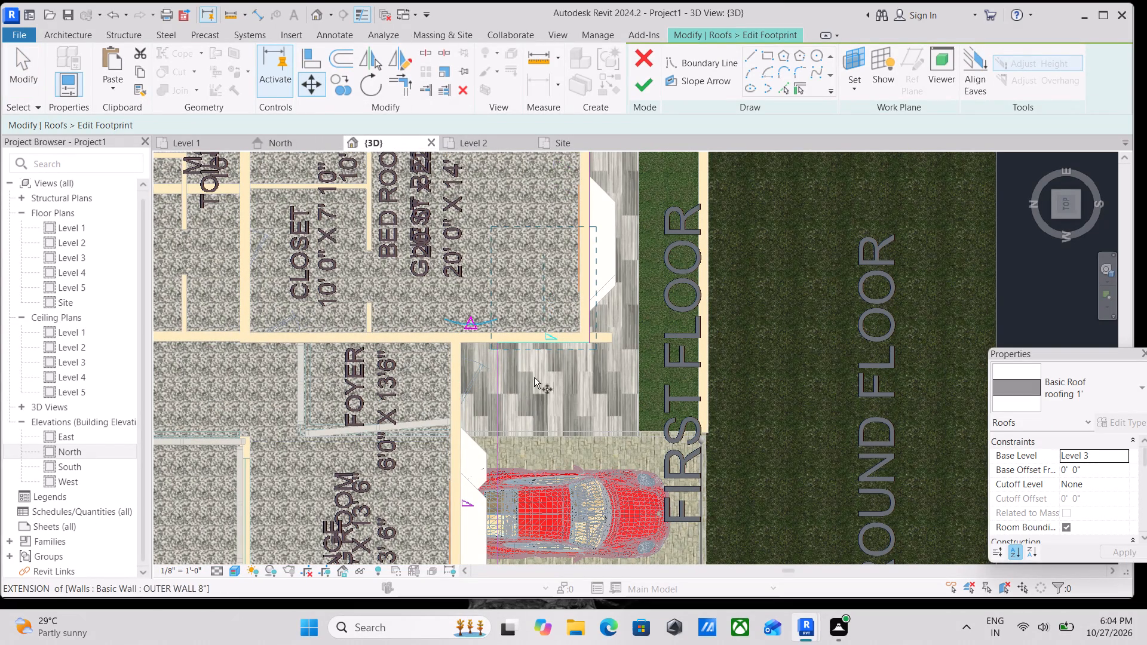
scroll(551, 361, "up", 5)
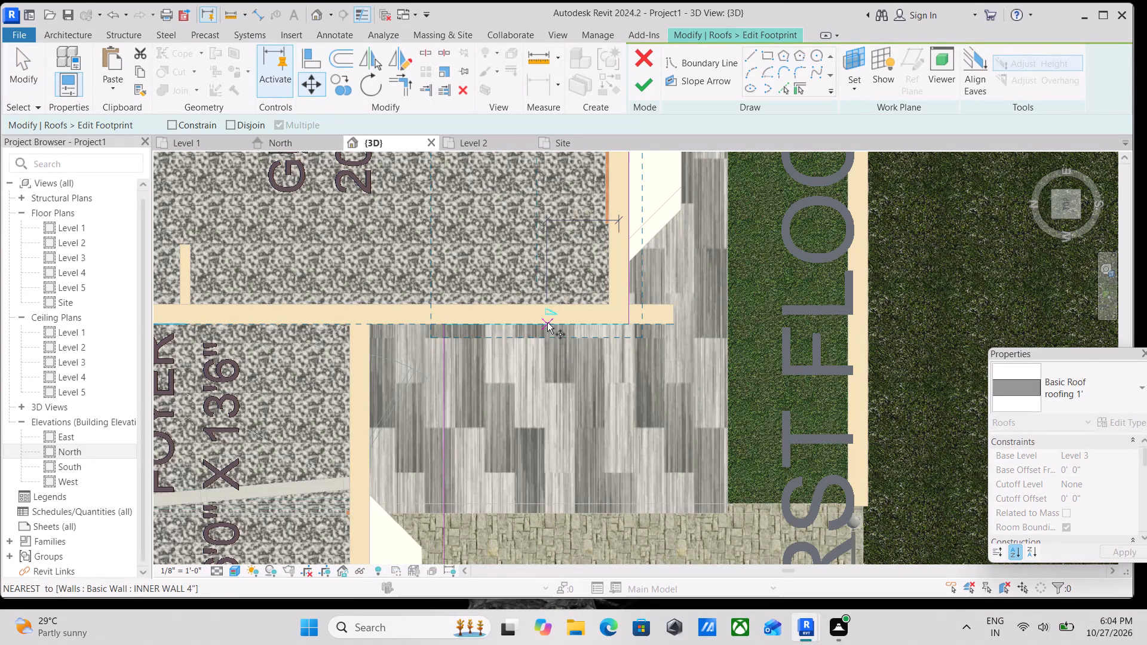
left_click(547, 322)
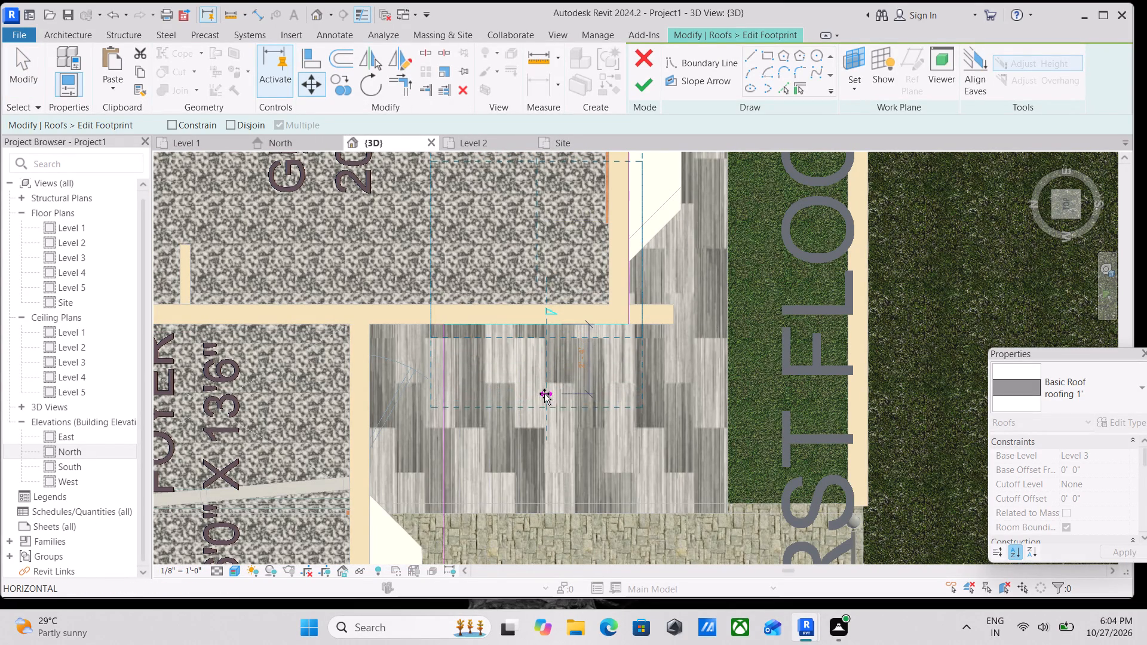
left_click(545, 400)
Move the front roof boundary line along the guest bedroom's bay window wall outward over the paved strip.
scroll(624, 388, "up", 2)
middle_click_drag(658, 291, 574, 337)
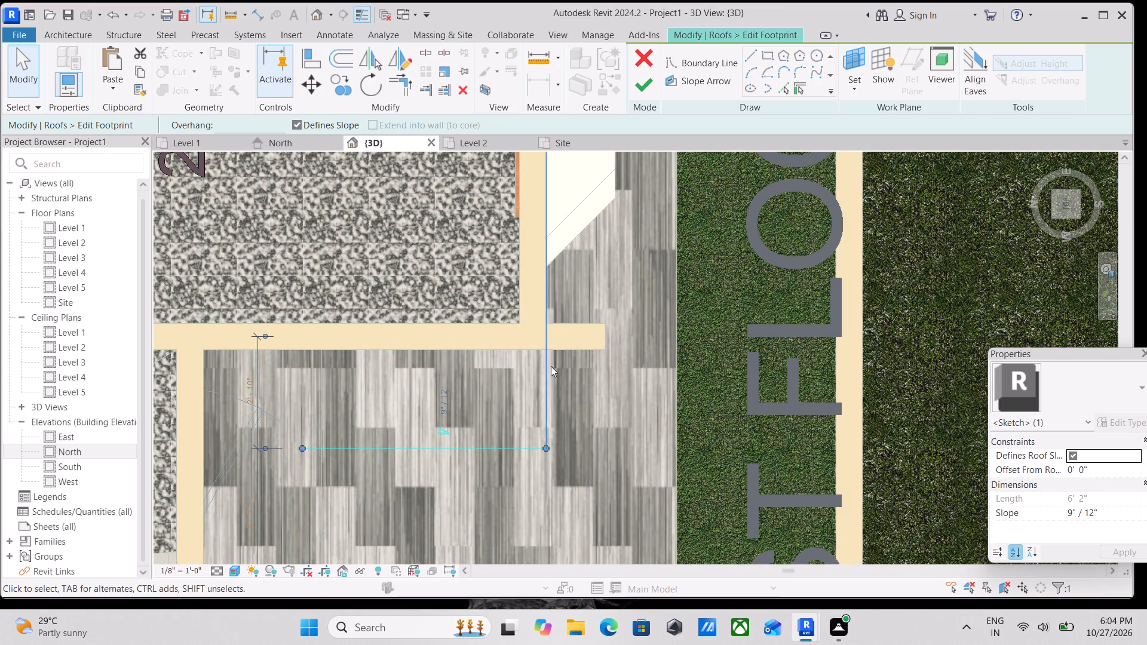
left_click(551, 366)
scroll(586, 257, "down", 2)
middle_click_drag(586, 257, 559, 273)
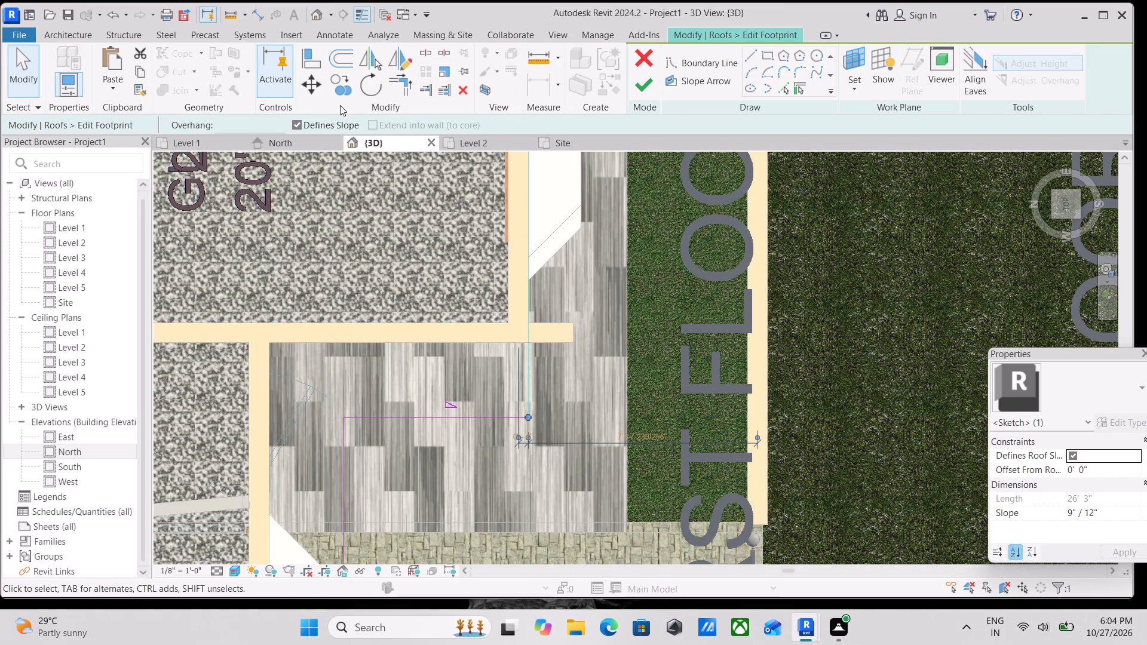
left_click(310, 90)
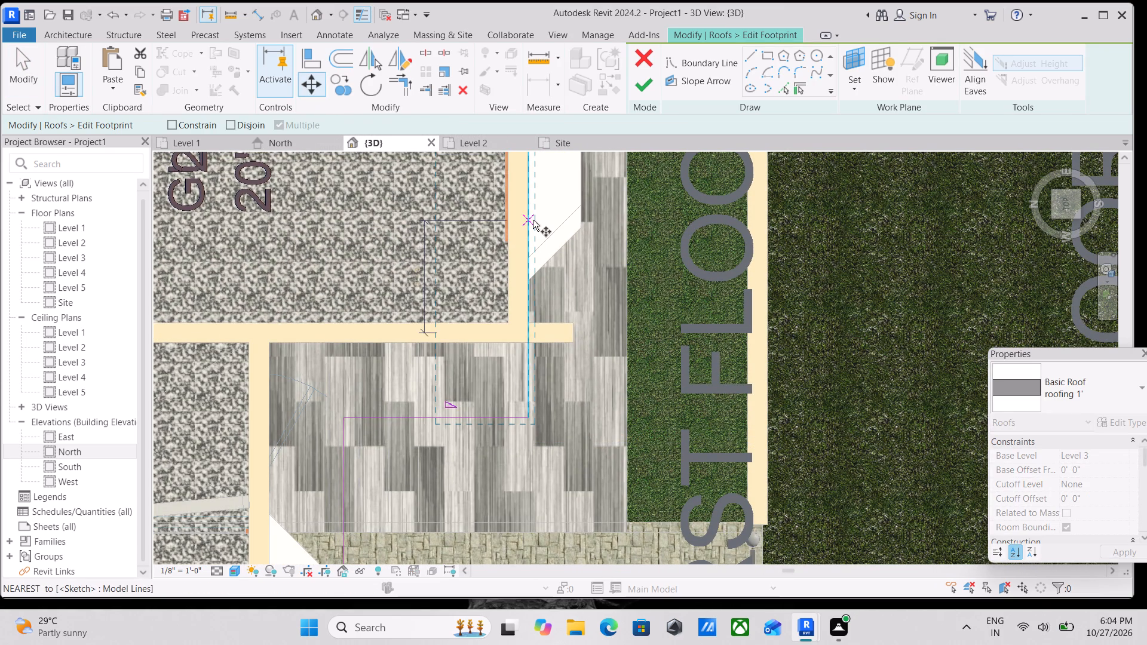
scroll(533, 220, "up", 2)
left_click(529, 220)
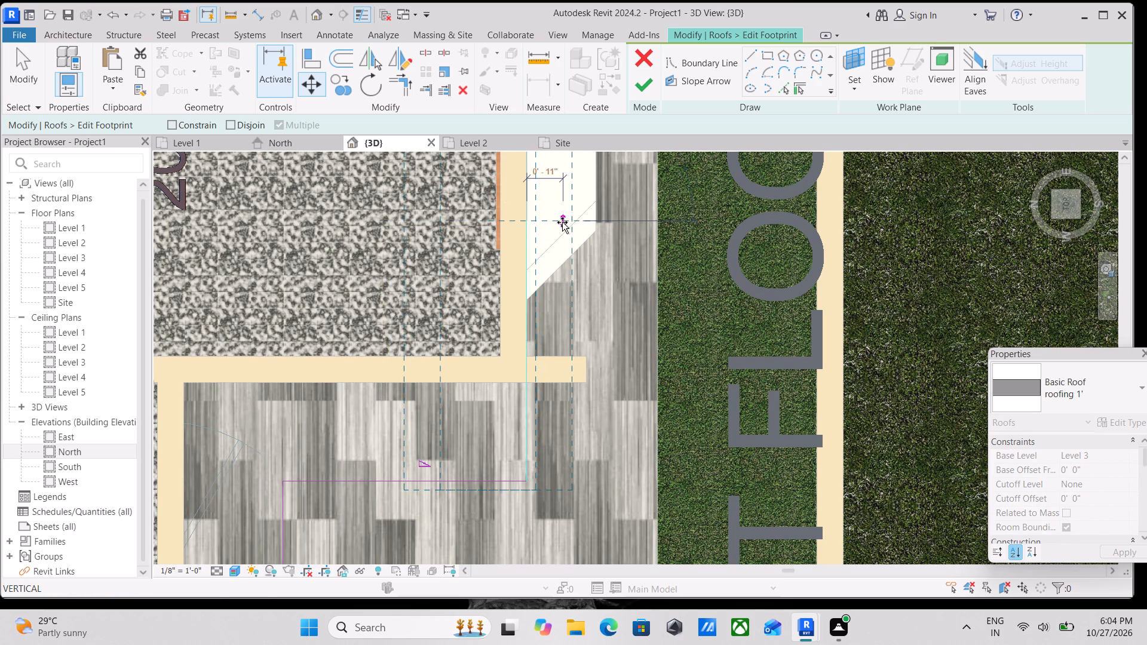
left_click(625, 227)
Finish the footprint edit of the Level 3 roof and deselect the roof.
scroll(625, 227, "down", 7)
middle_click_drag(606, 231, 605, 231)
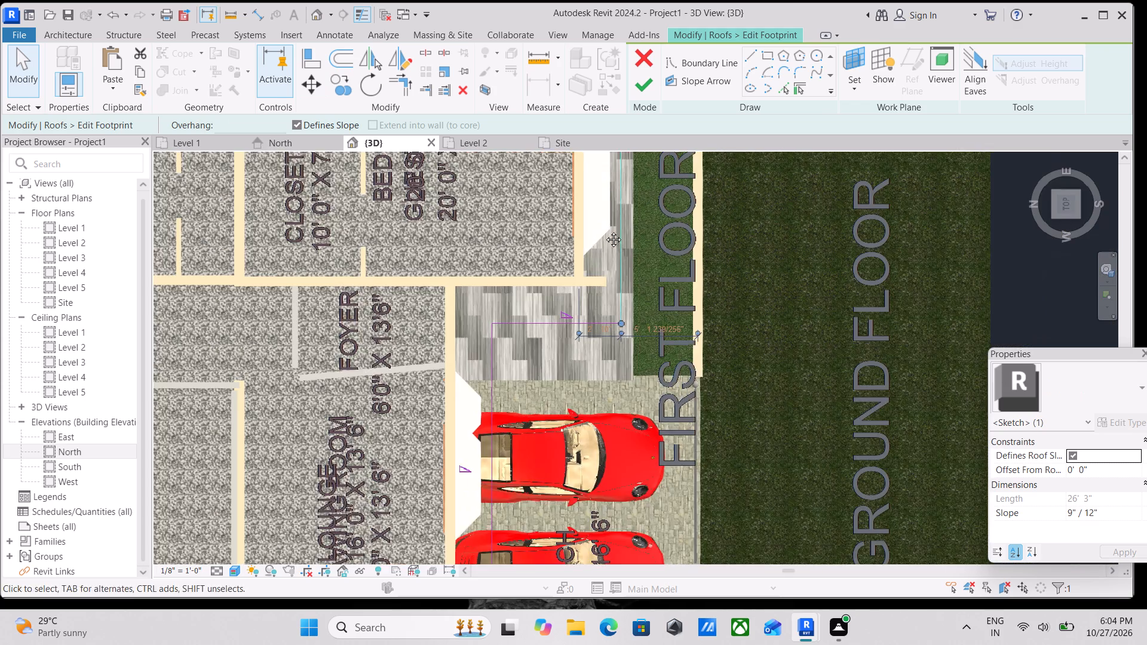
middle_click_drag(605, 231, 600, 548)
middle_click_drag(583, 335, 595, 376)
scroll(319, 248, "down", 2)
middle_click_drag(319, 248, 403, 263)
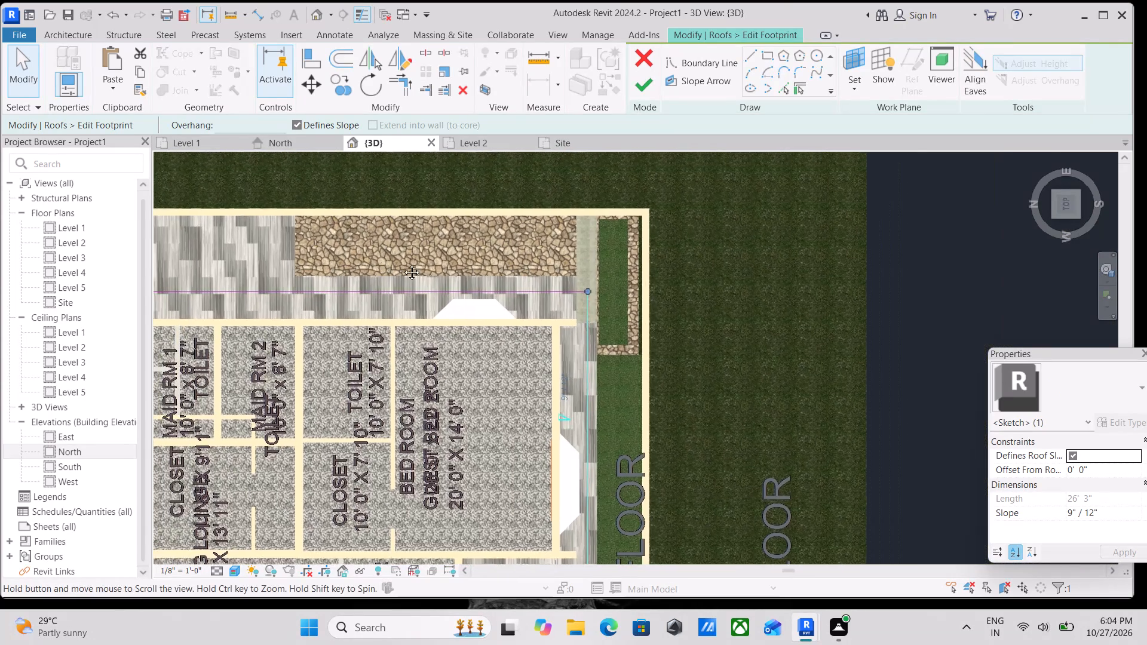
middle_click_drag(403, 263, 411, 264)
left_click(645, 93)
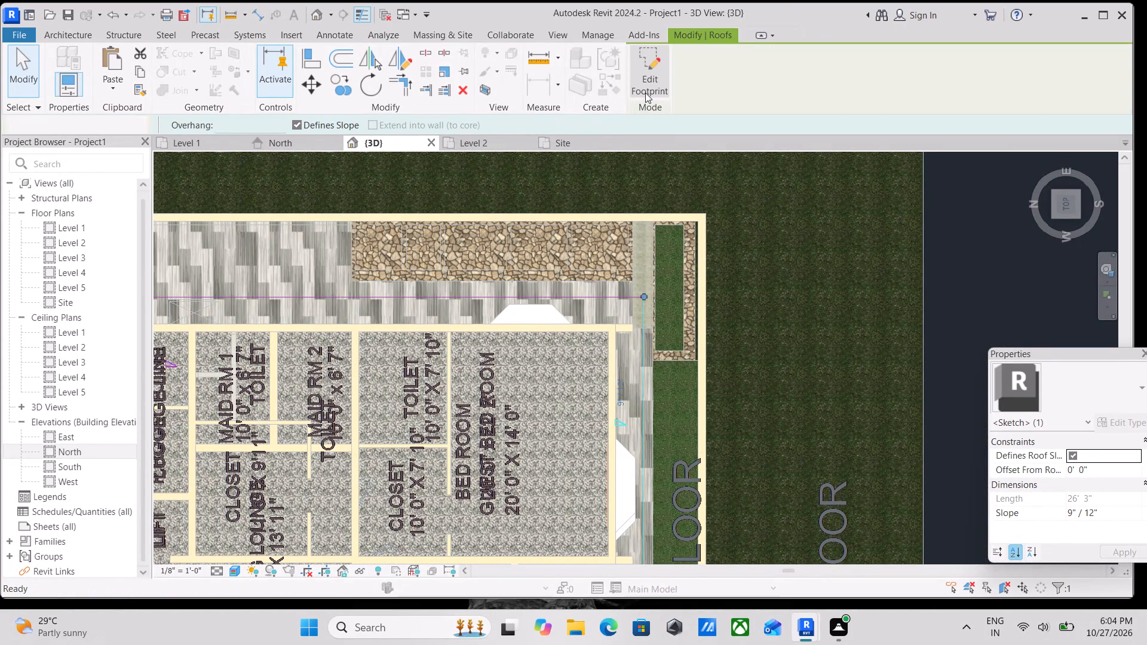
scroll(609, 223, "down", 9)
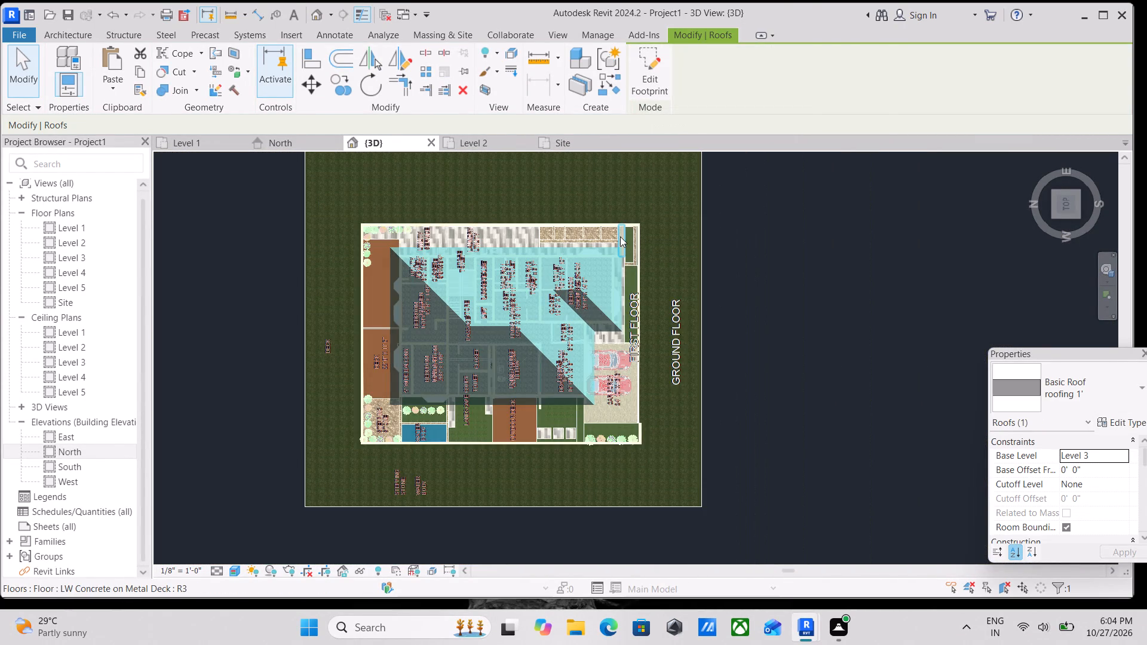
key("Escape")
Examine the new roof overhangs above the front and gate side of the house in 3D.
scroll(619, 263, "down", 1)
middle_click_drag(628, 341, 591, 330, "shift")
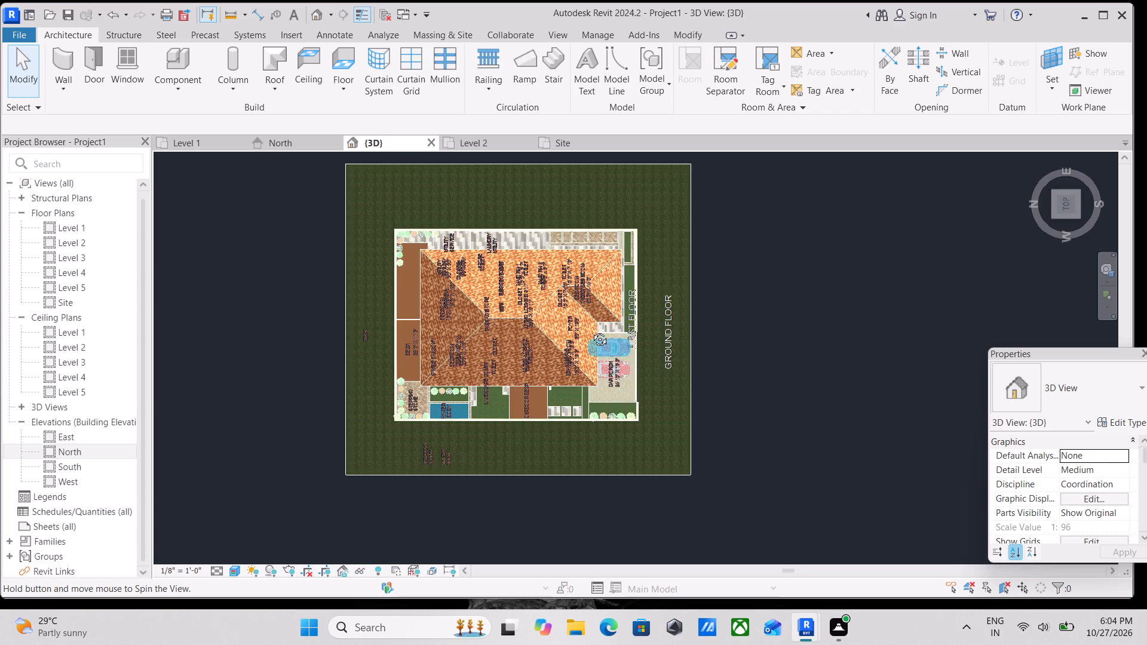
middle_click_drag(591, 330, 457, 143, "shift")
middle_click_drag(409, 362, 457, 167, "shift")
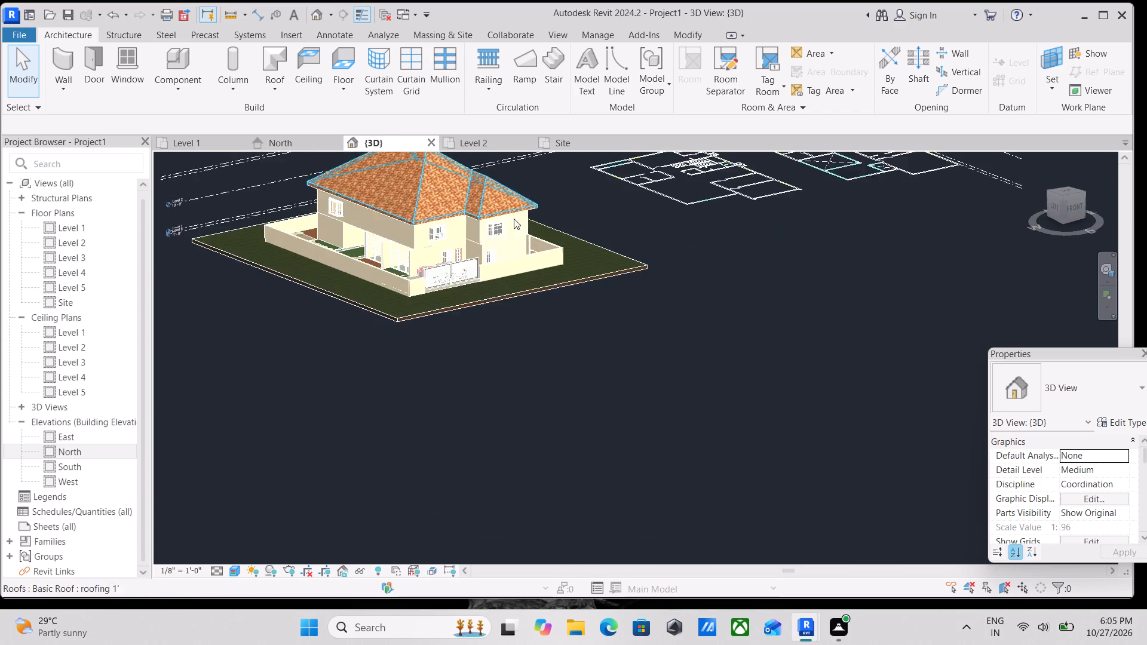
scroll(522, 225, "up", 11)
scroll(409, 261, "up", 7)
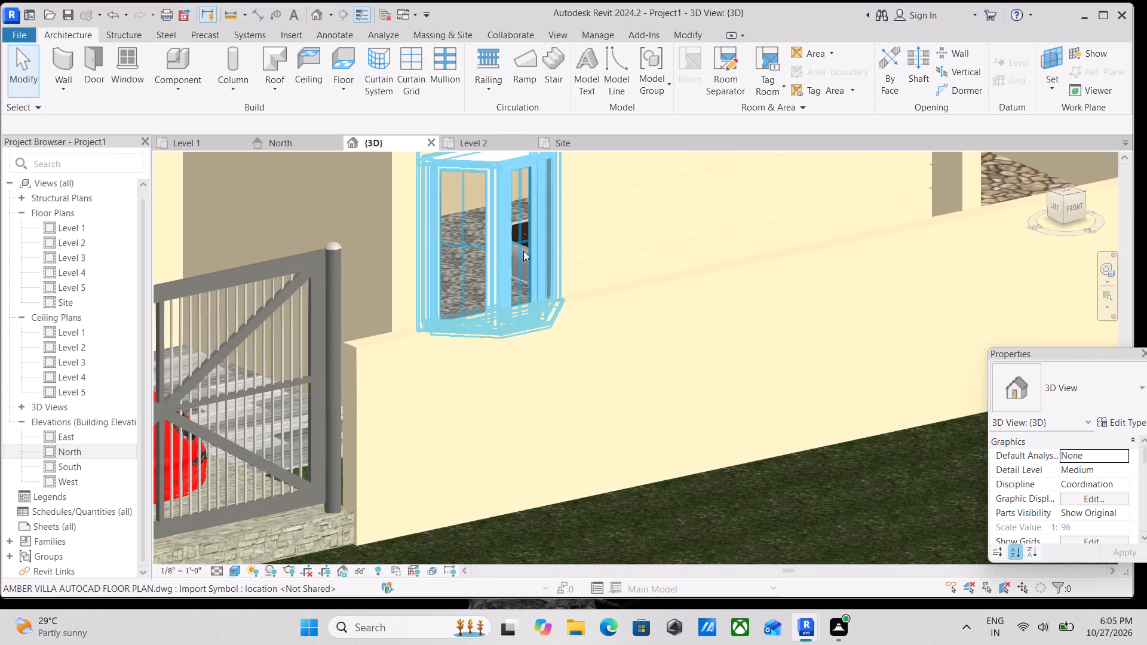
middle_click_drag(543, 245, 476, 408)
scroll(528, 278, "down", 4)
middle_click_drag(528, 278, 531, 487)
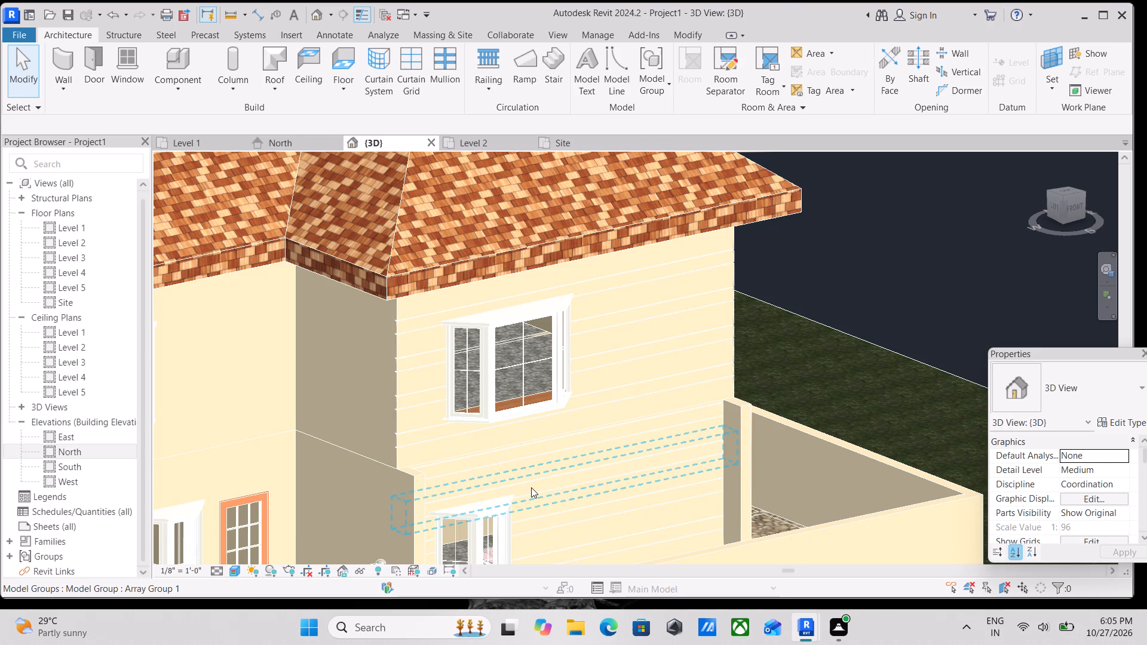
scroll(452, 331, "down", 5)
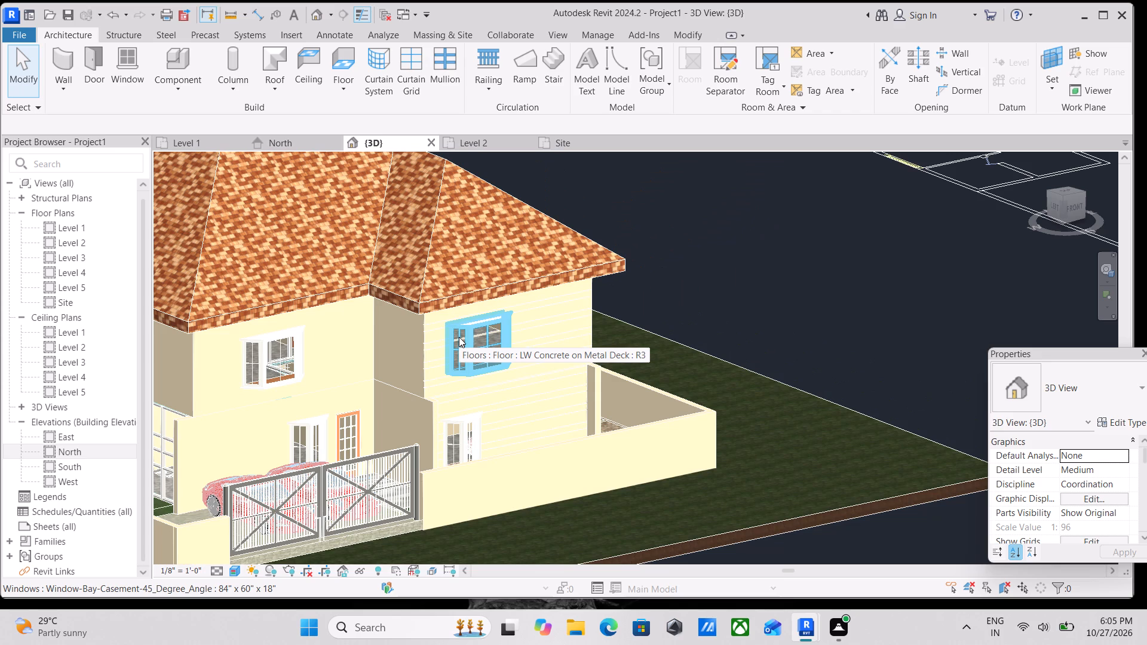
scroll(475, 316, "down", 4)
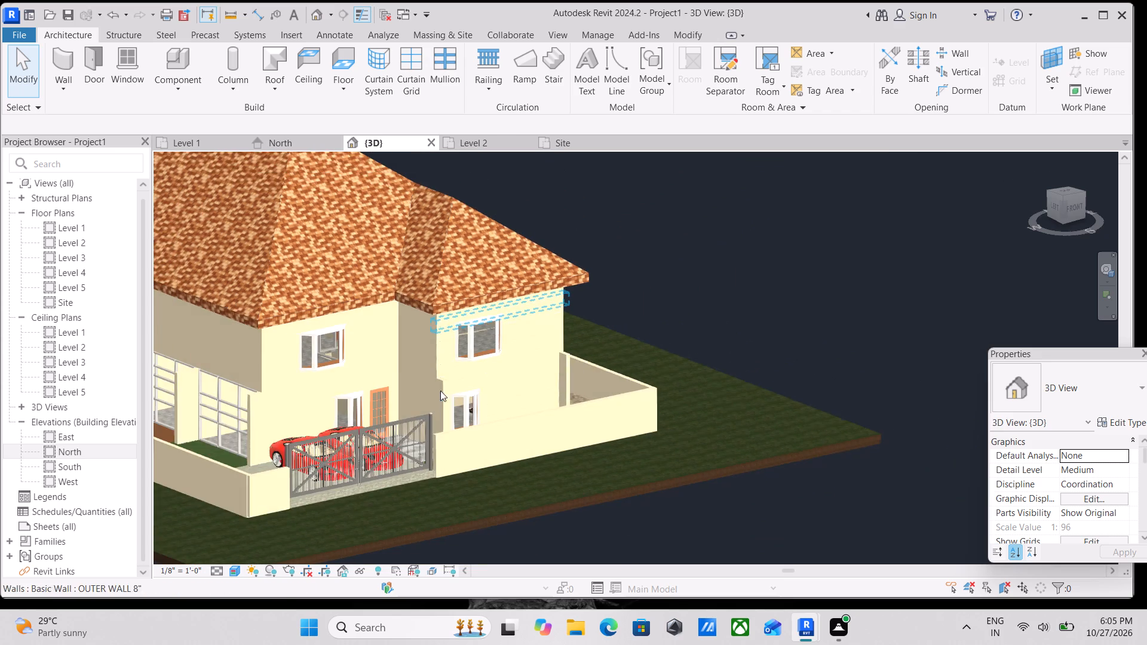
Examine the front facade's walls, siding lines and bay windows under the new eaves up close.
middle_click_drag(440, 391, 660, 380)
scroll(575, 365, "up", 7)
middle_click_drag(552, 330, 569, 388)
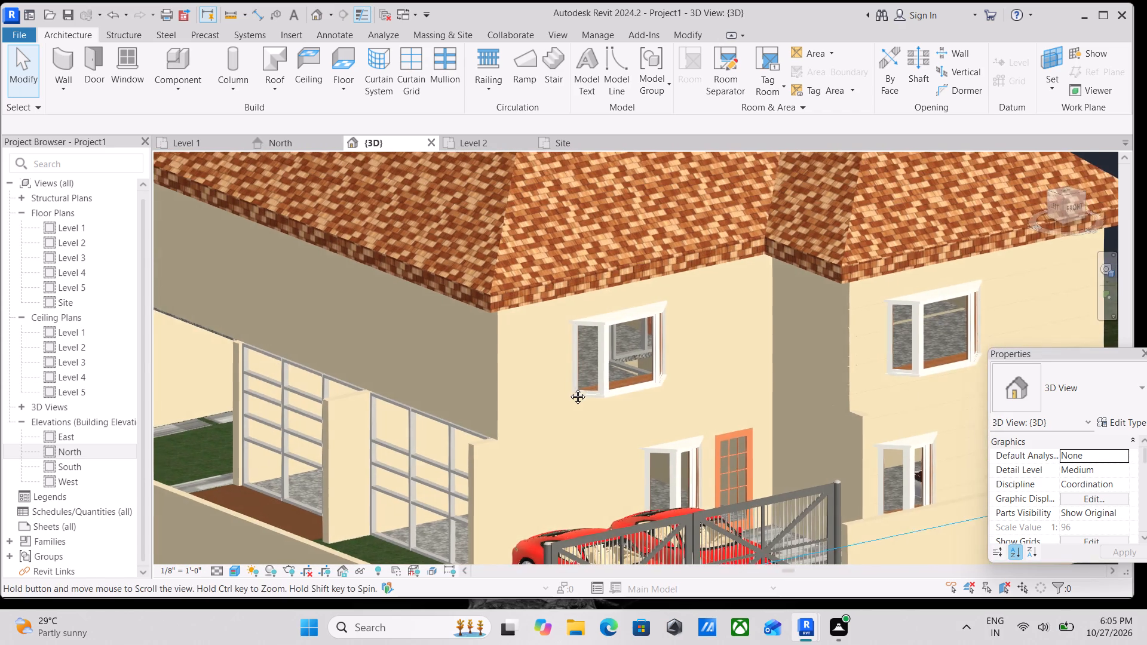
middle_click_drag(569, 388, 574, 389)
scroll(692, 394, "up", 1)
scroll(790, 364, "down", 2)
middle_click_drag(795, 353, 621, 284)
scroll(621, 284, "up", 1)
scroll(902, 358, "up", 7)
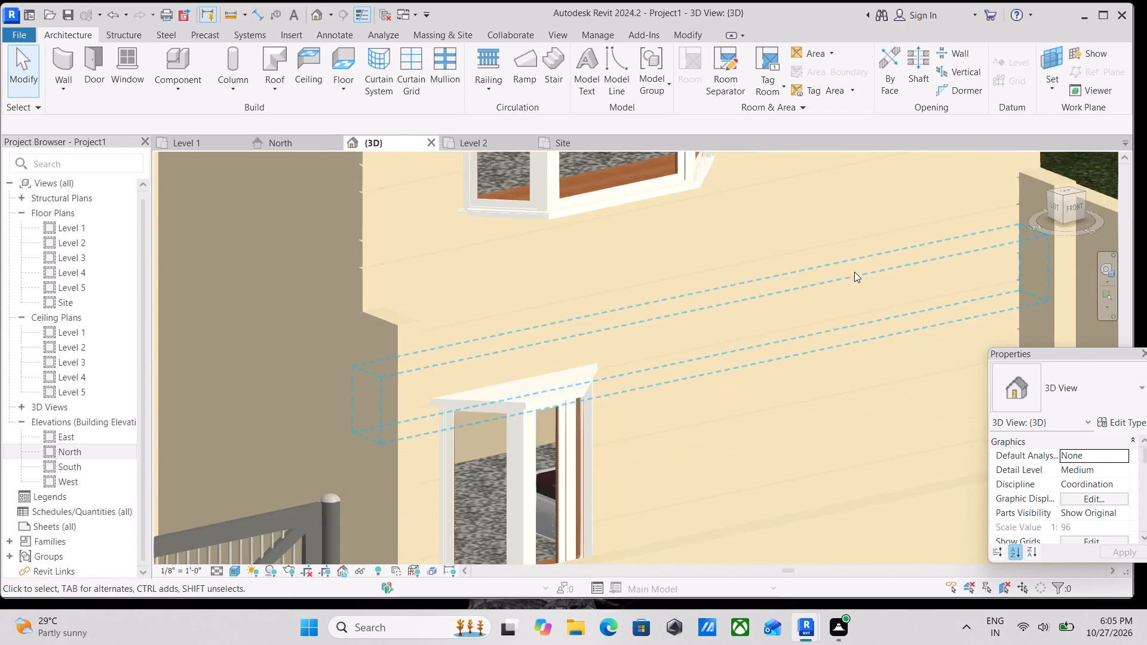
middle_click_drag(842, 266, 615, 325)
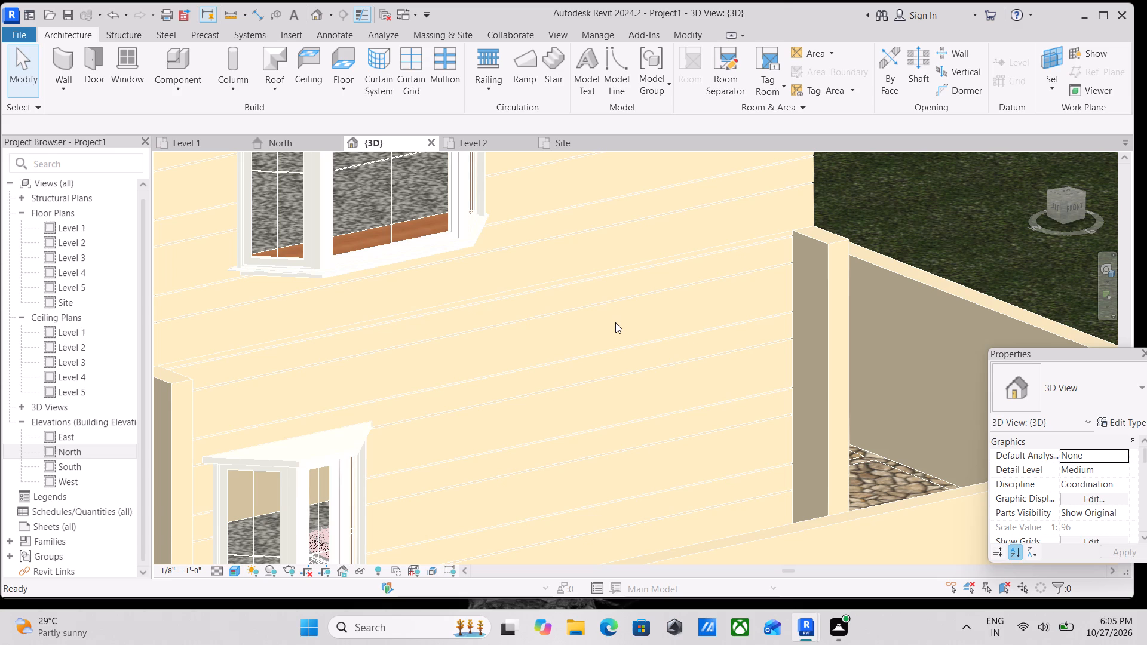
scroll(673, 207, "down", 2)
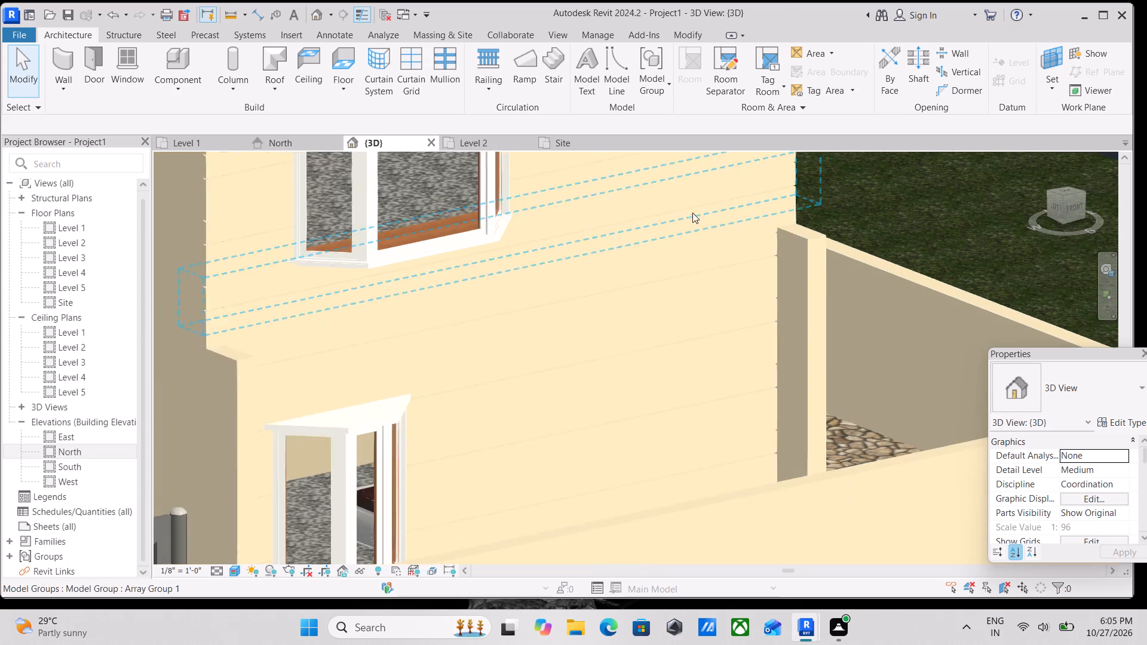
scroll(692, 213, "down", 2)
middle_click_drag(732, 248, 806, 302)
scroll(726, 293, "down", 2)
middle_click_drag(726, 293, 757, 340)
scroll(760, 323, "up", 3)
middle_click_drag(763, 277, 763, 344)
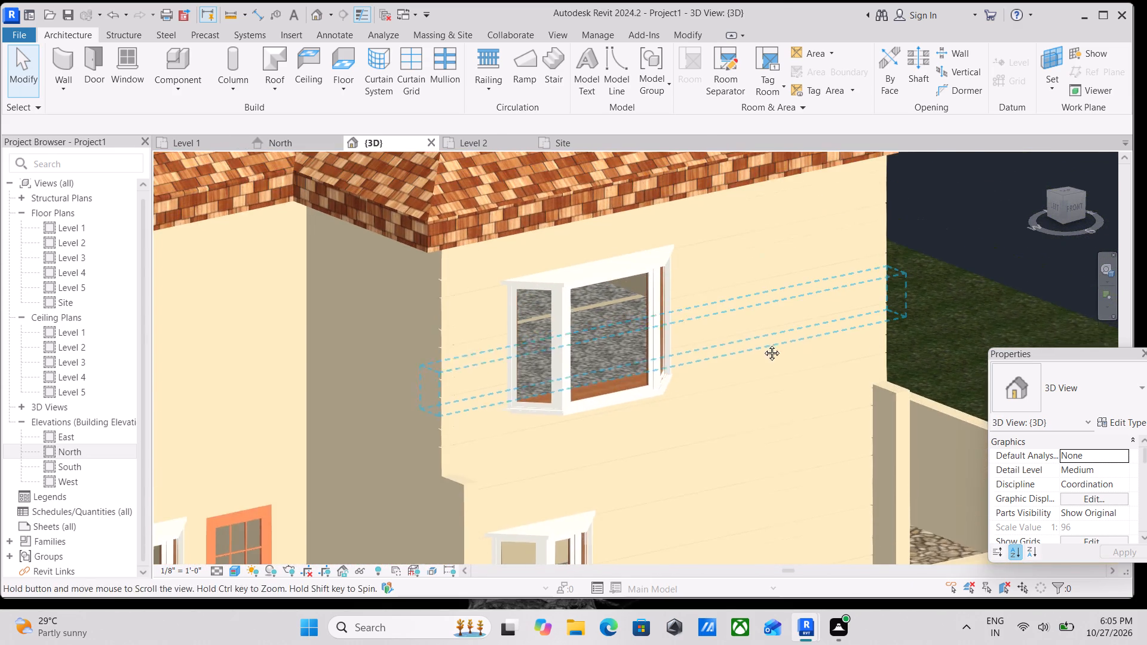
middle_click_drag(763, 344, 763, 346)
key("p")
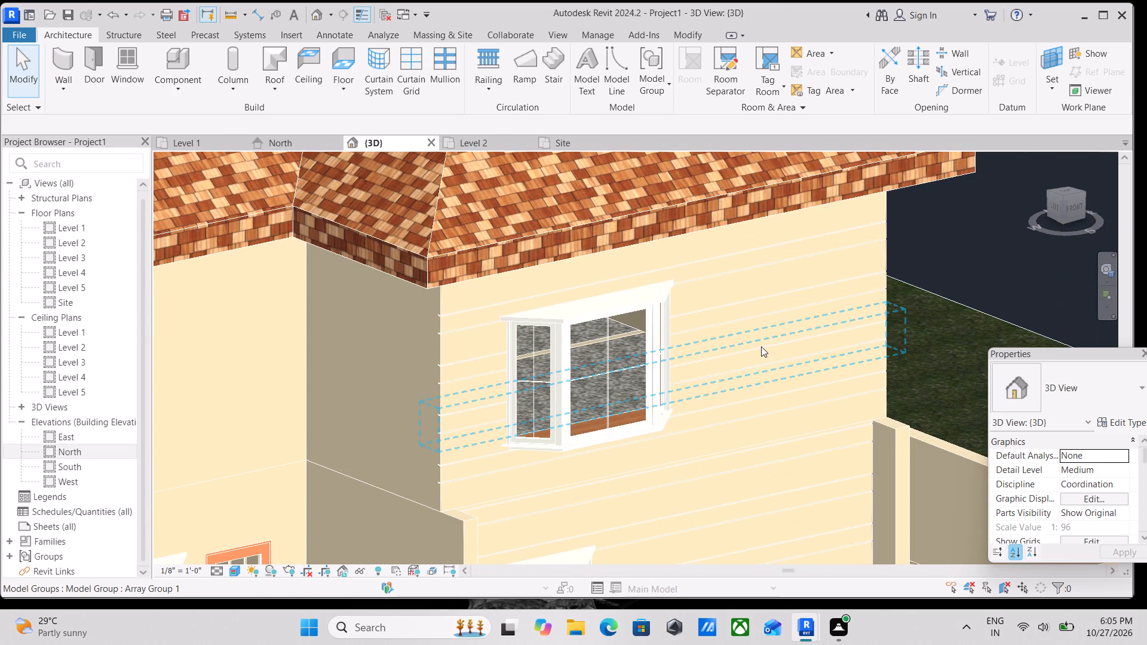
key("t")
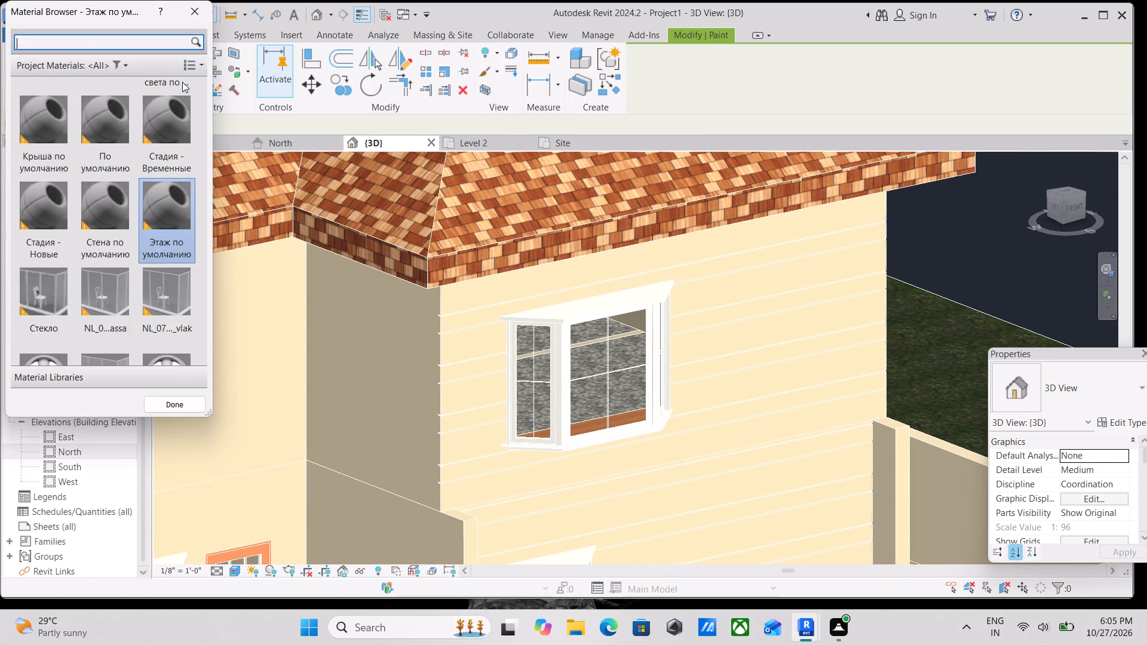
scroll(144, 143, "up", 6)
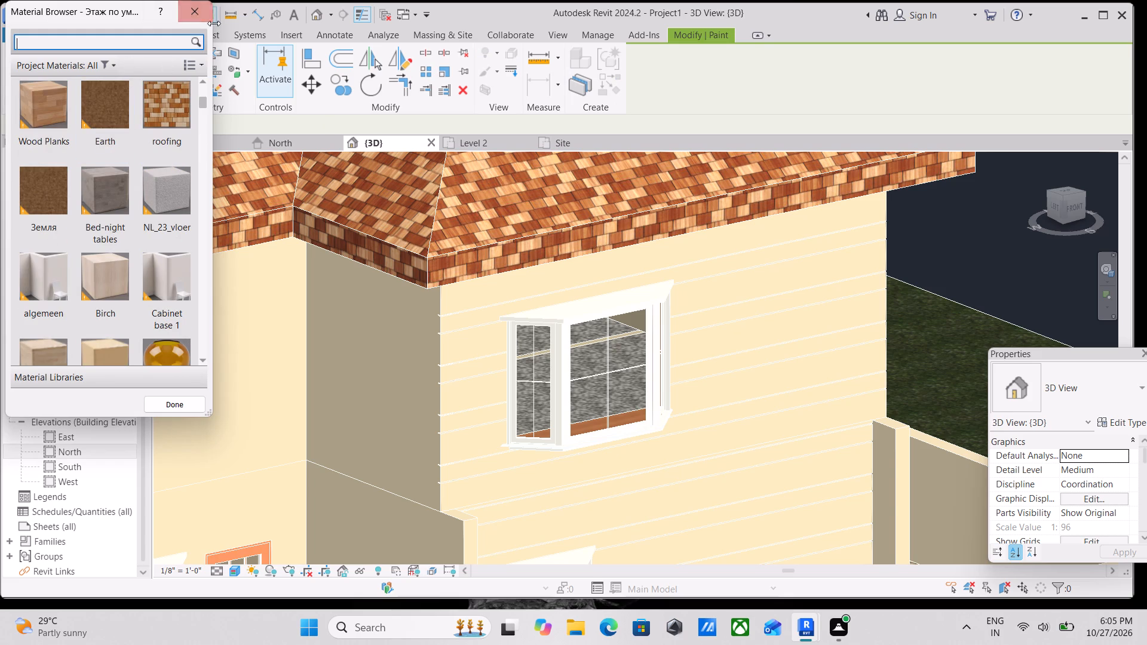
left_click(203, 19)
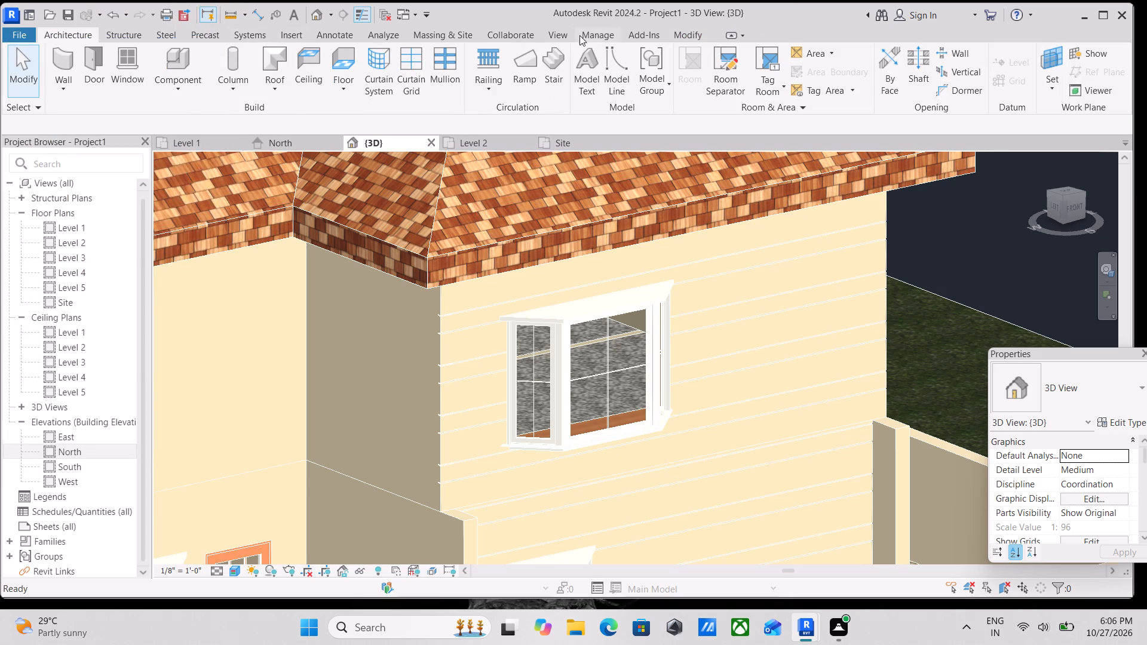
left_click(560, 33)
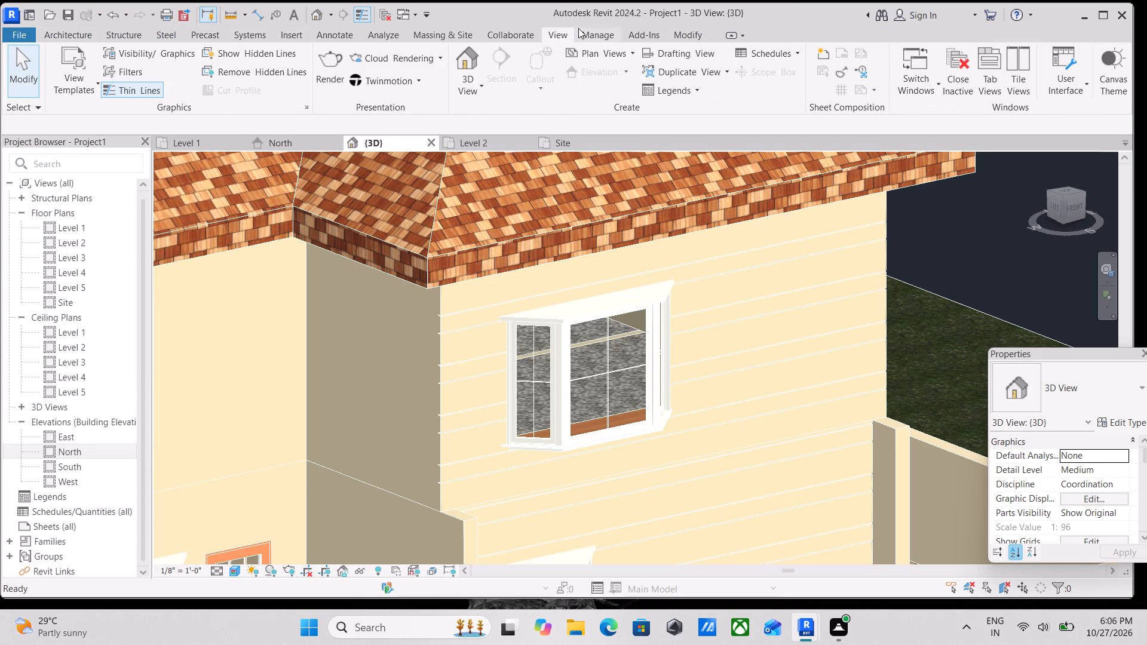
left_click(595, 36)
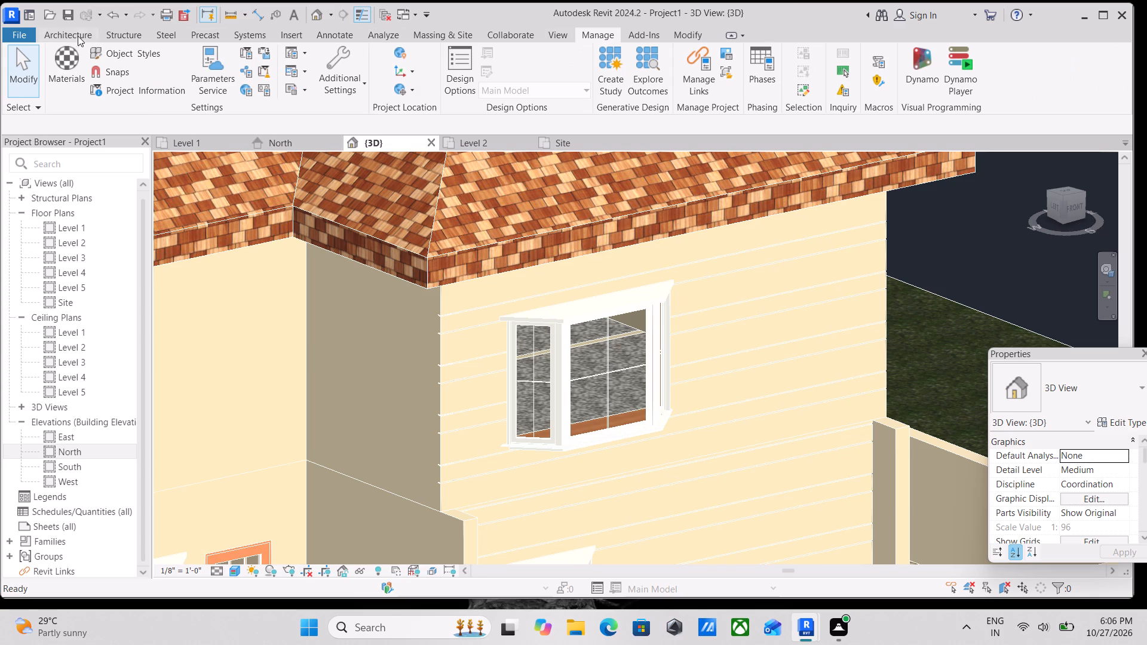
Duplicate the roofing material in the project's material library.
left_click(57, 76)
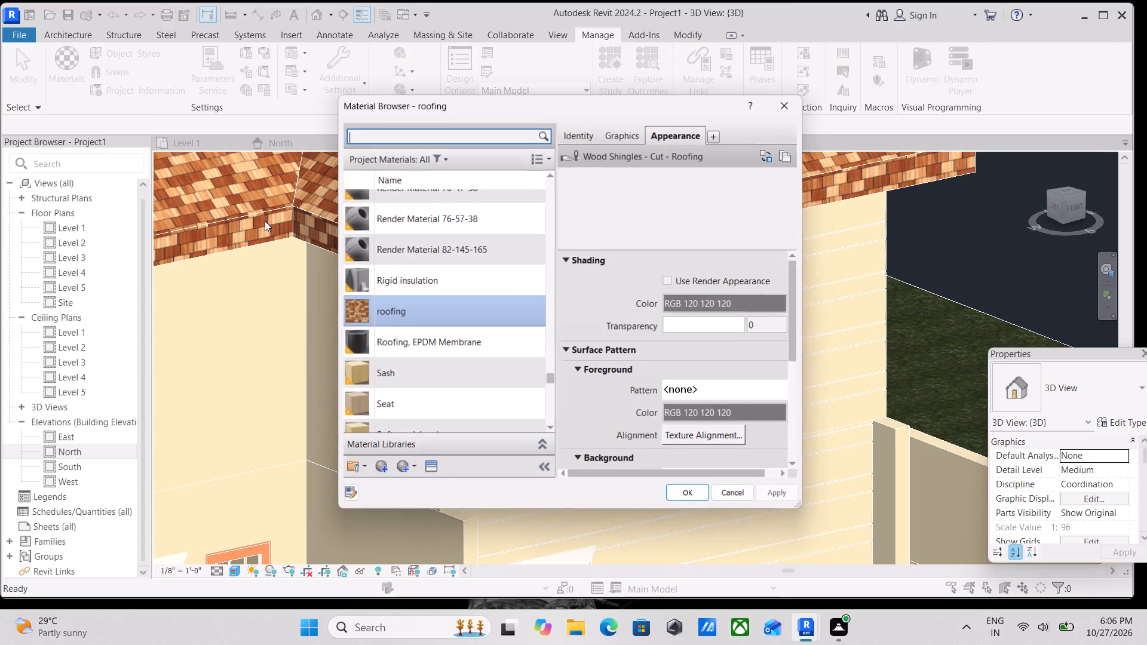
scroll(427, 291, "down", 1)
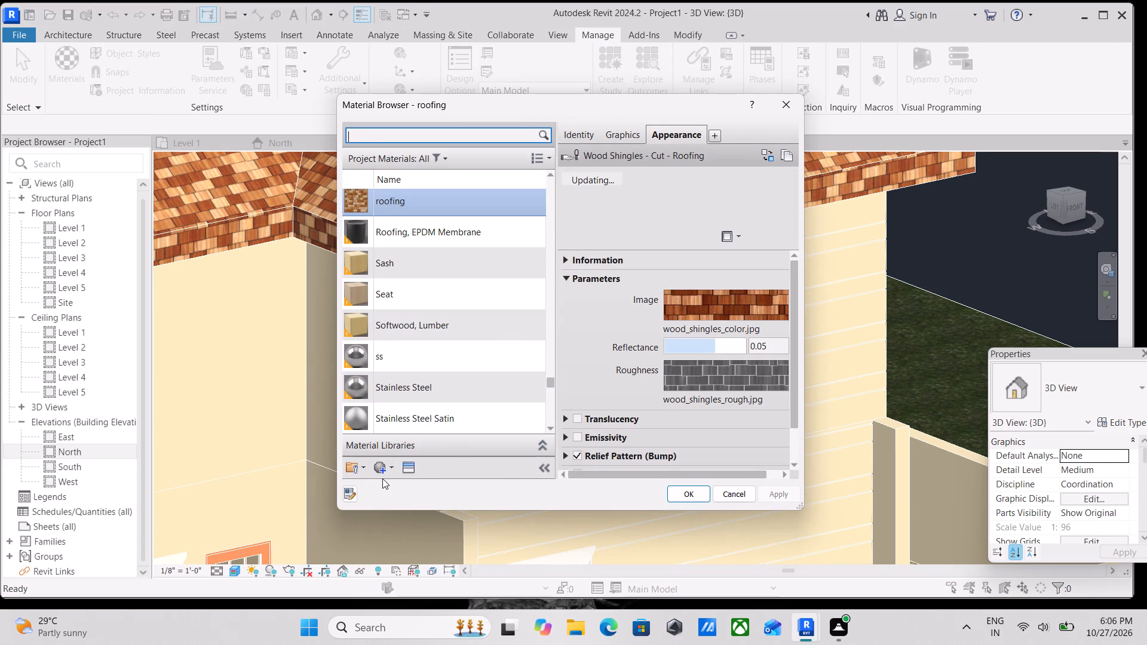
left_click(379, 471)
left_click(408, 496)
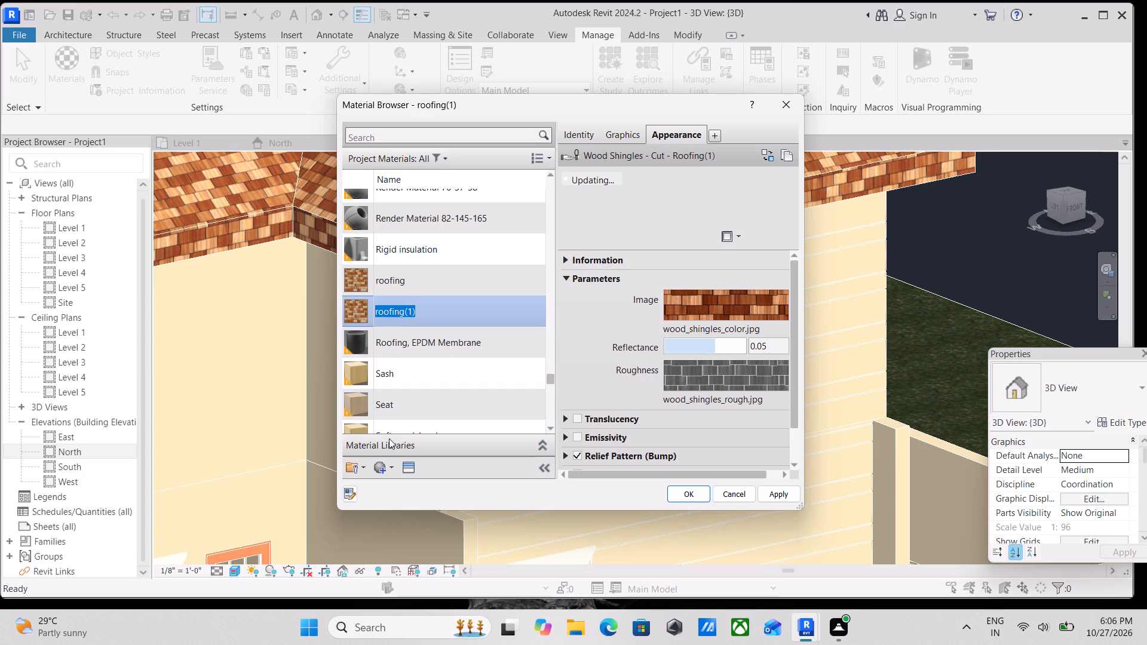
Create a new project material and name it "wallnut colour".
left_click(382, 463)
left_click(394, 487)
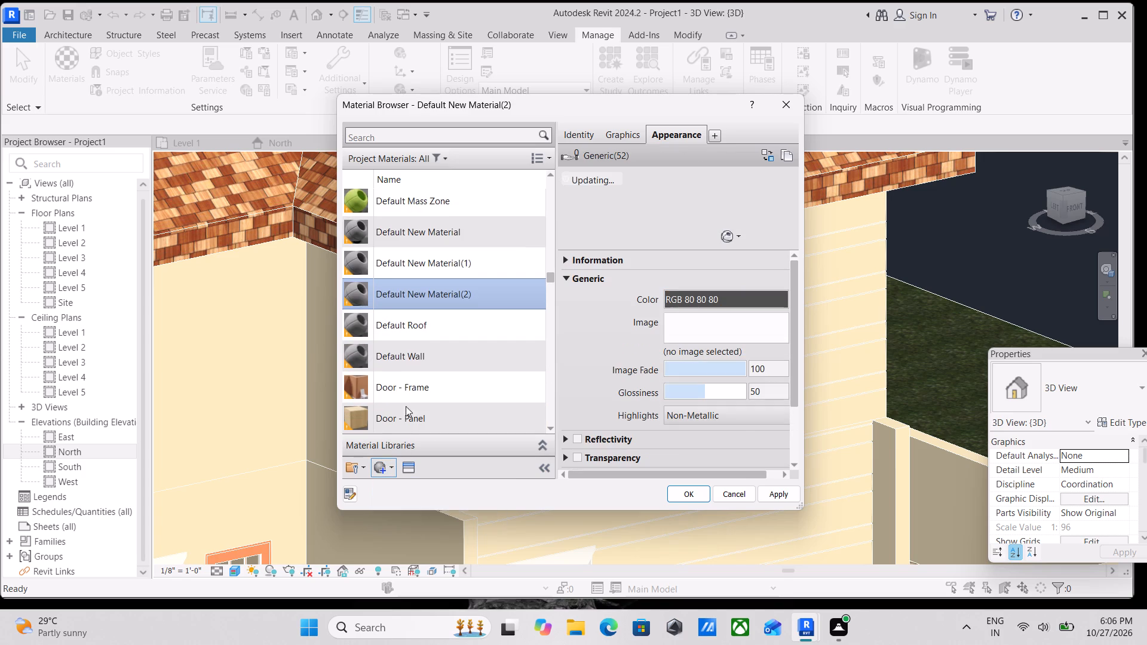
right_click(412, 287)
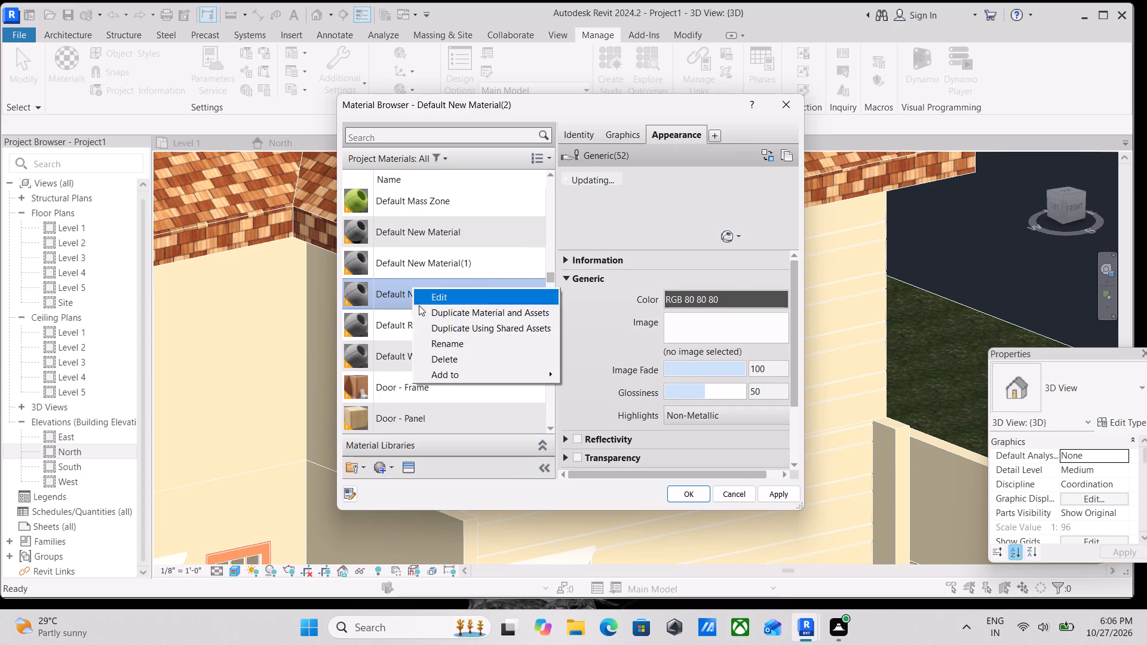
left_click(437, 343)
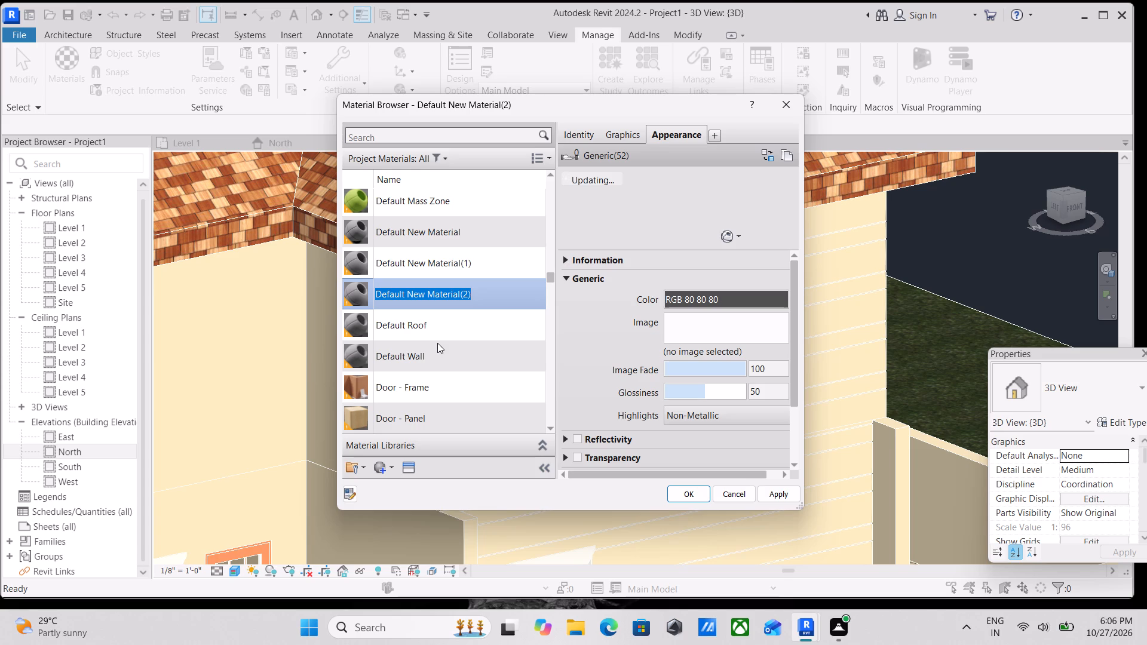
key("BackSpace")
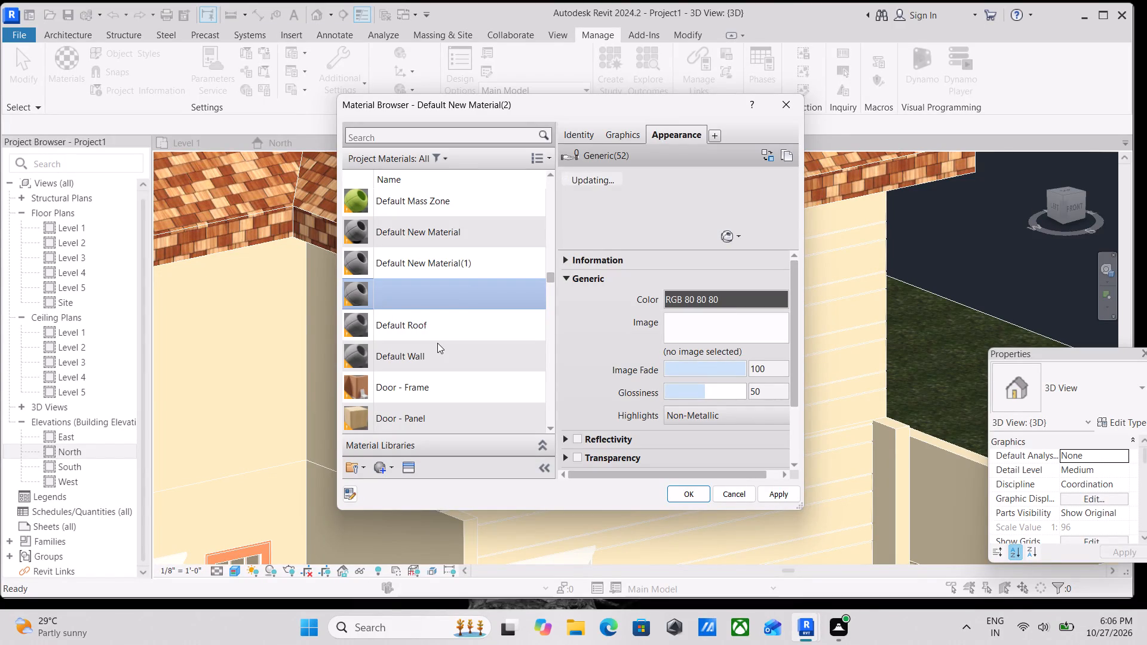
type("wa")
type("llnut")
key("space")
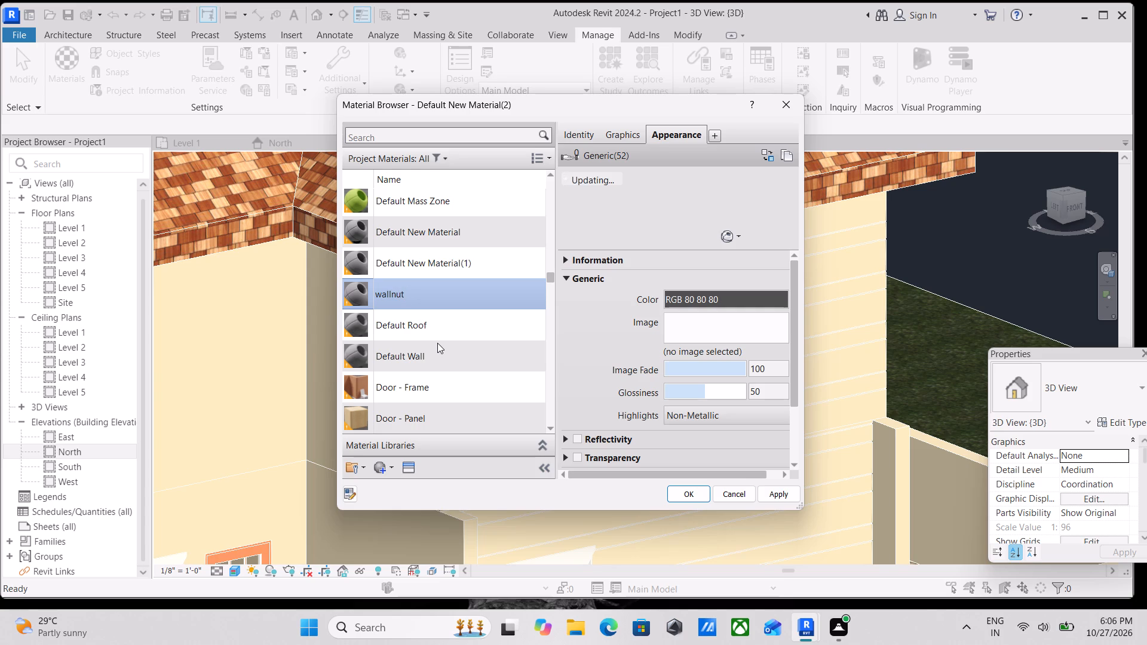
type("colour")
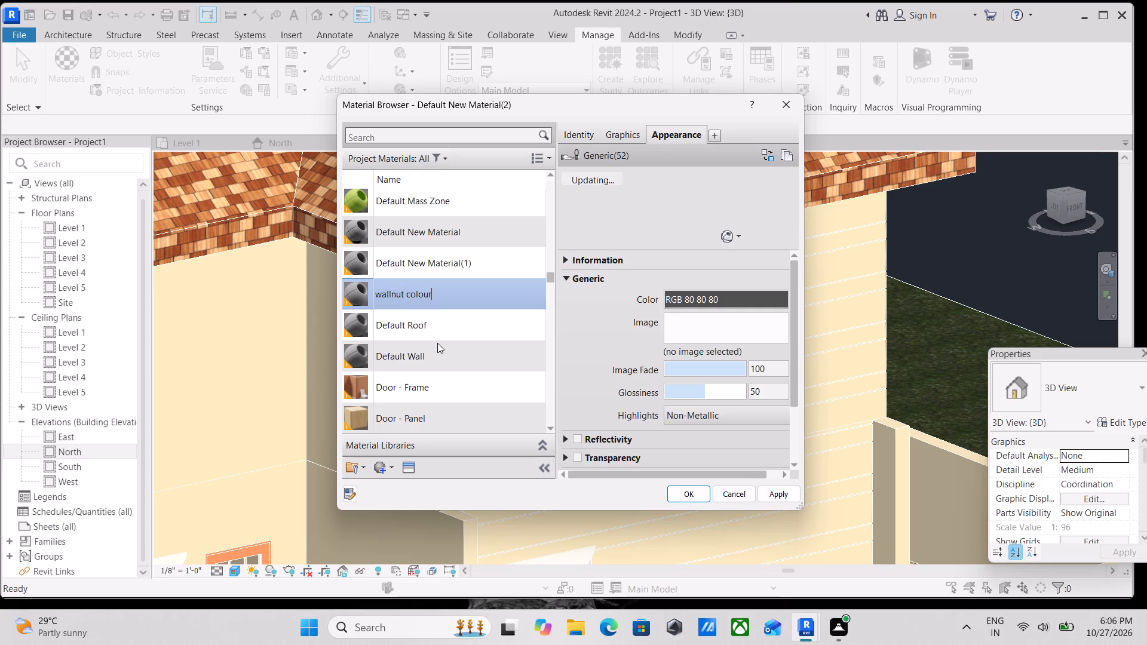
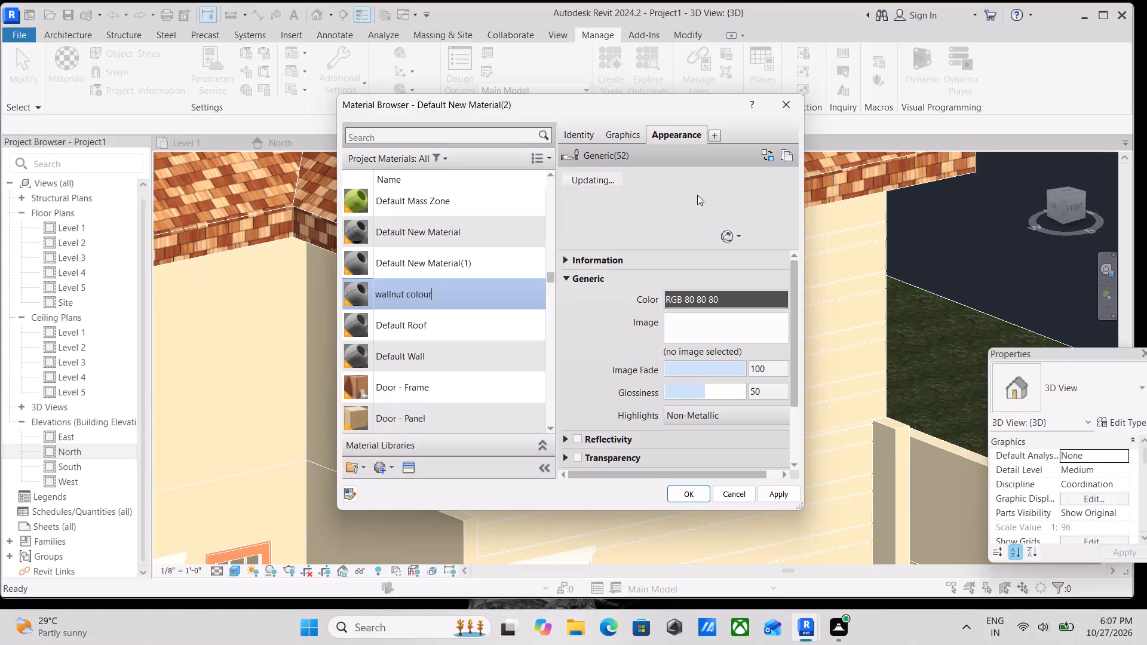
Rename the newly created project material as DARK WALNUT COLOUR.
scroll(622, 290, "down", 1)
scroll(680, 360, "up", 2)
scroll(584, 344, "down", 2)
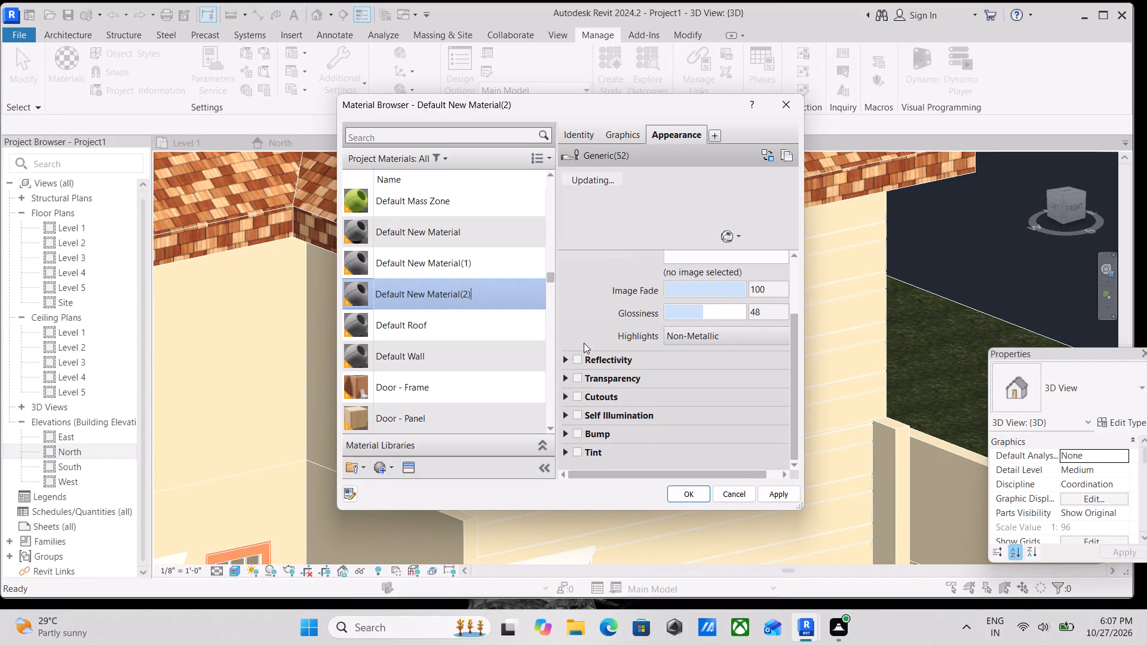
left_click(448, 300)
right_click(448, 300)
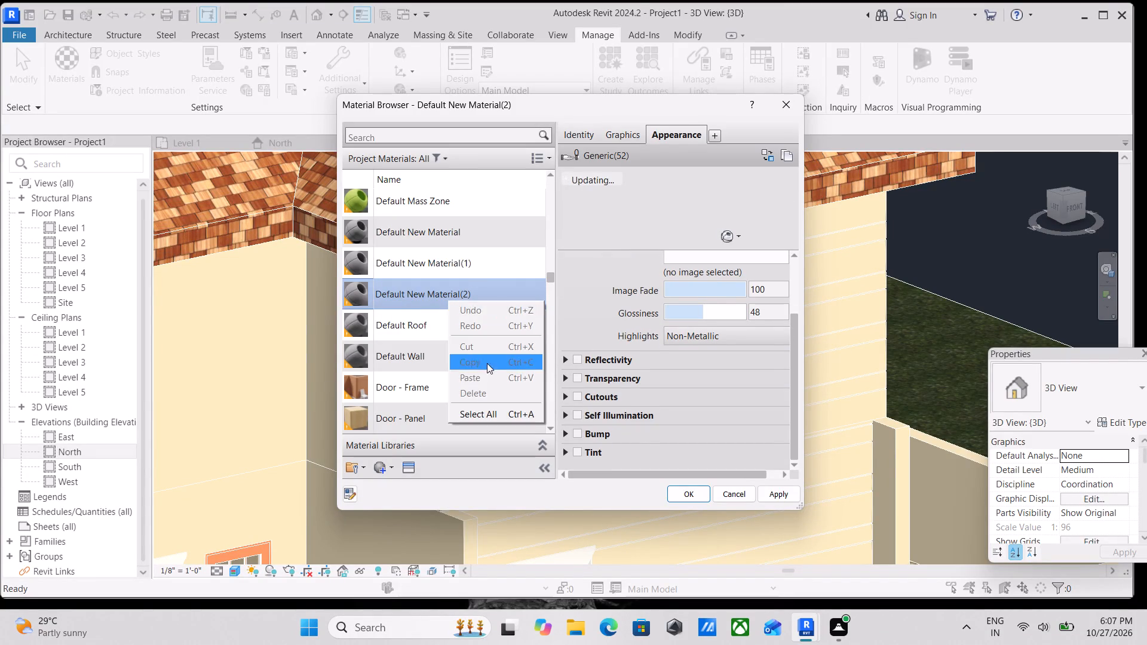
left_click(401, 298)
left_click_drag(472, 296, 345, 303)
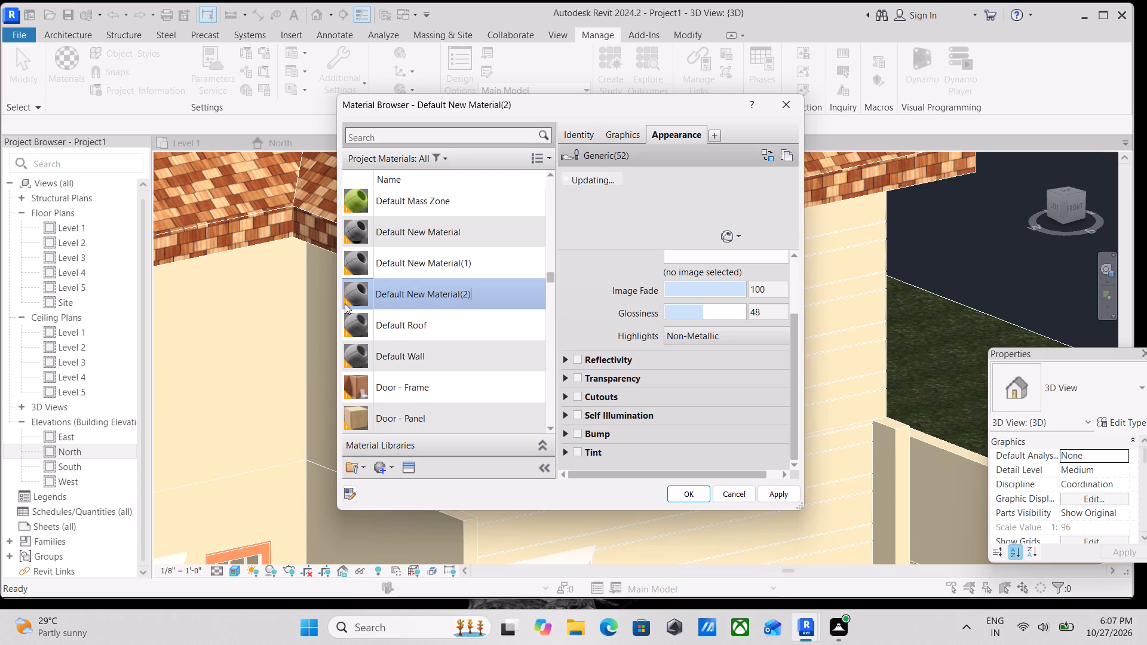
left_click_drag(476, 299, 381, 301)
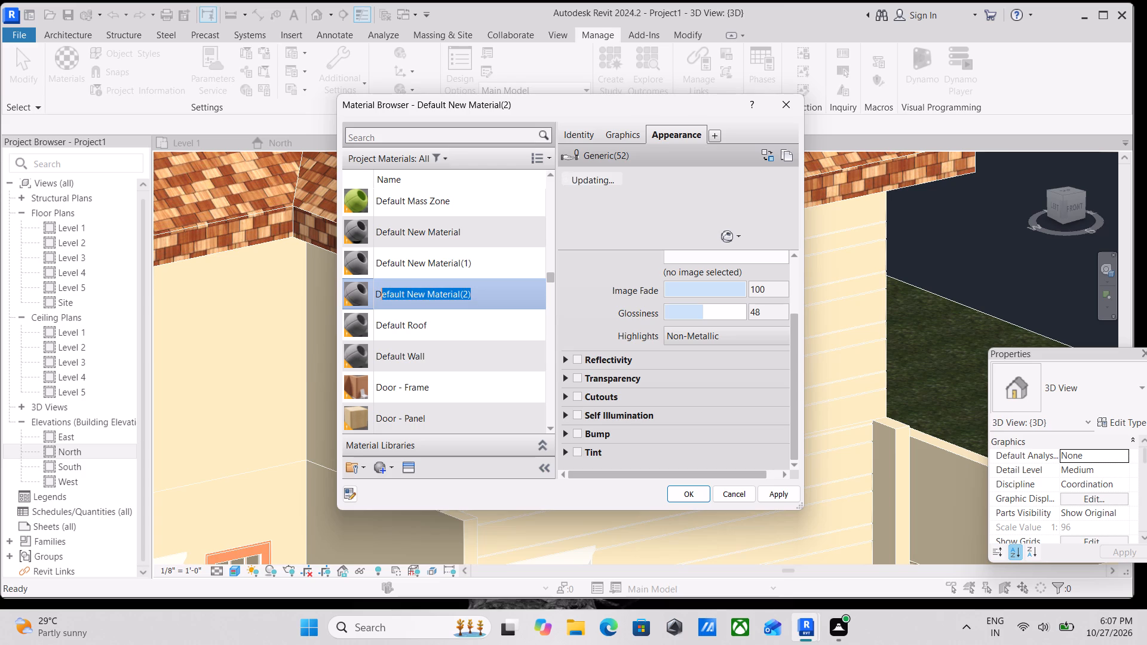
left_click_drag(485, 299, 344, 309)
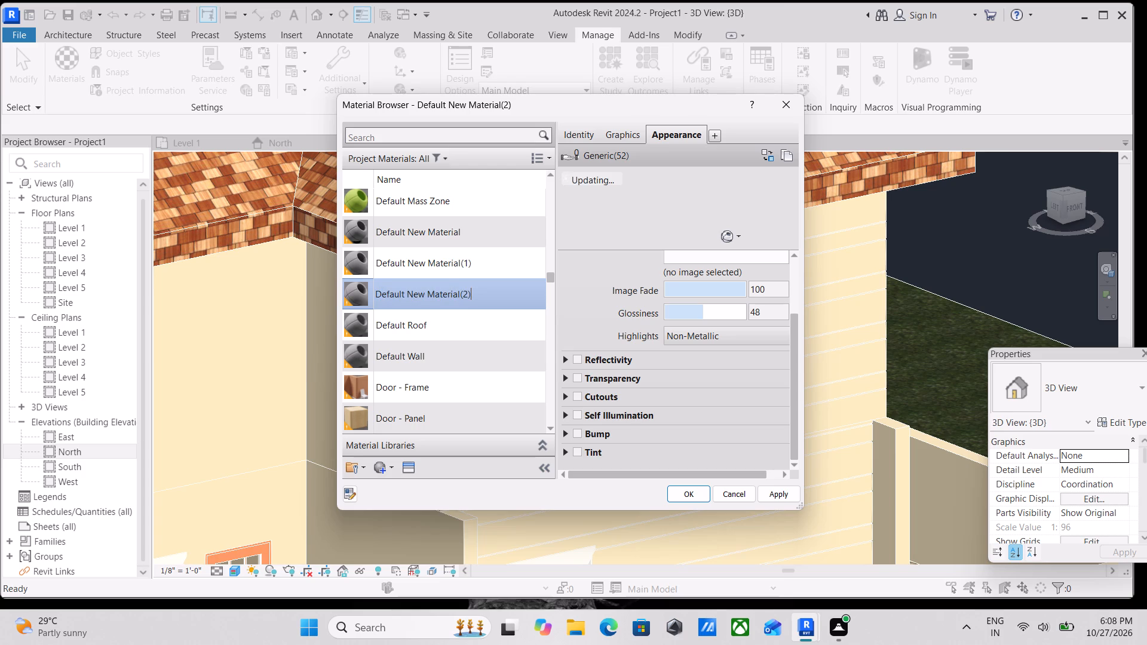
left_click_drag(344, 309, 318, 311)
left_click_drag(484, 296, 371, 297)
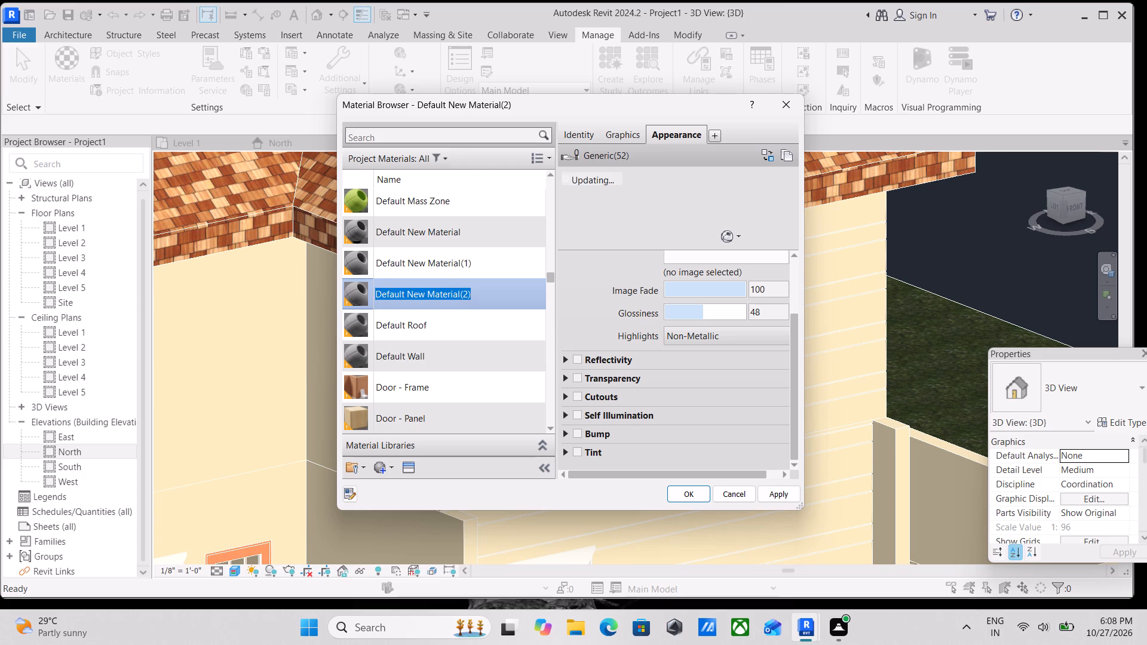
left_click_drag(371, 297, 370, 298)
key("shift+d")
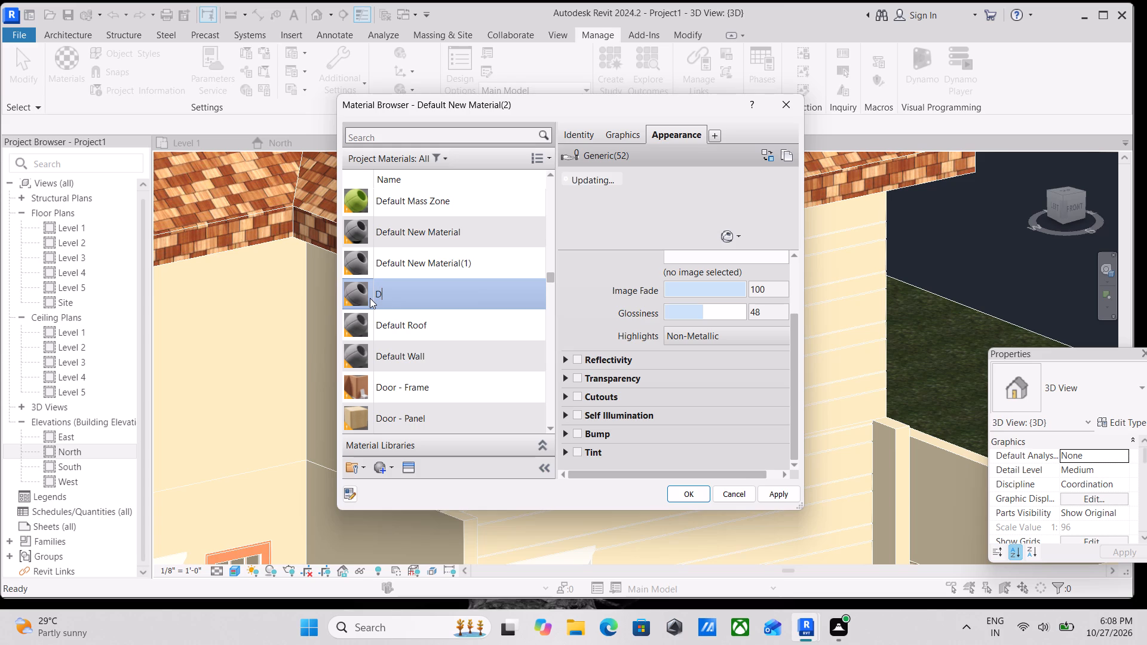
key("a")
key("r")
type("K")
key("space")
type("WALNUT")
key("space")
type("COLOUR")
left_click(458, 305)
Set the DARK WALNUT COLOUR material's appearance colour to RGB 75 46 31, apply it and finish editing materials without saving the project.
scroll(750, 269, "up", 3)
left_click(741, 293)
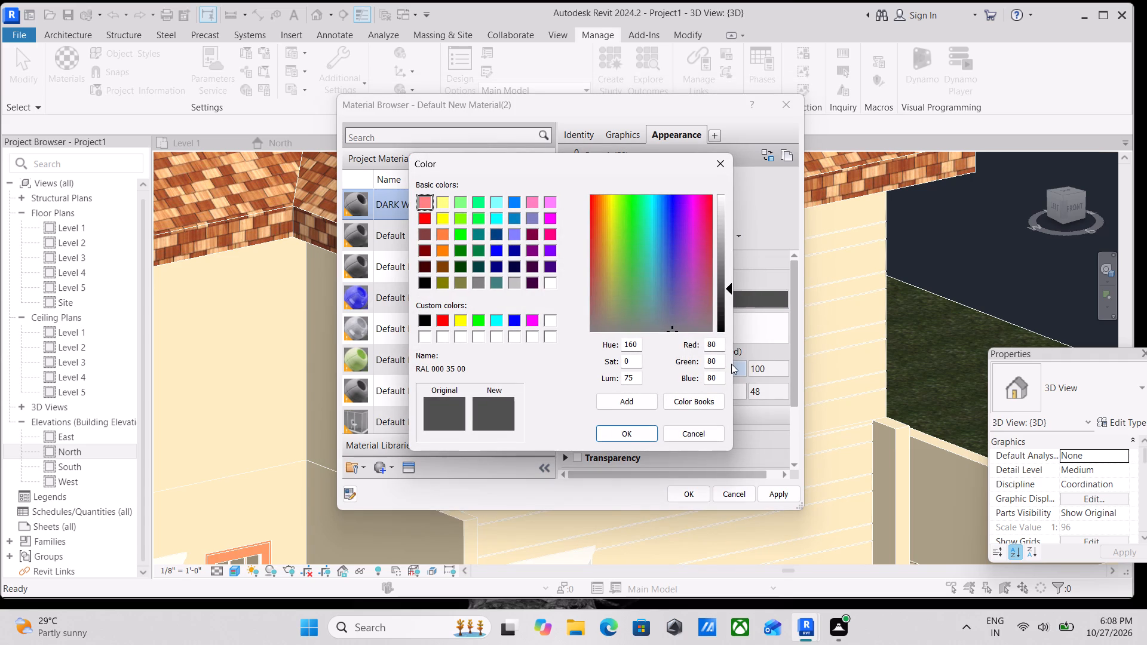
left_click_drag(719, 346, 658, 348)
type("75")
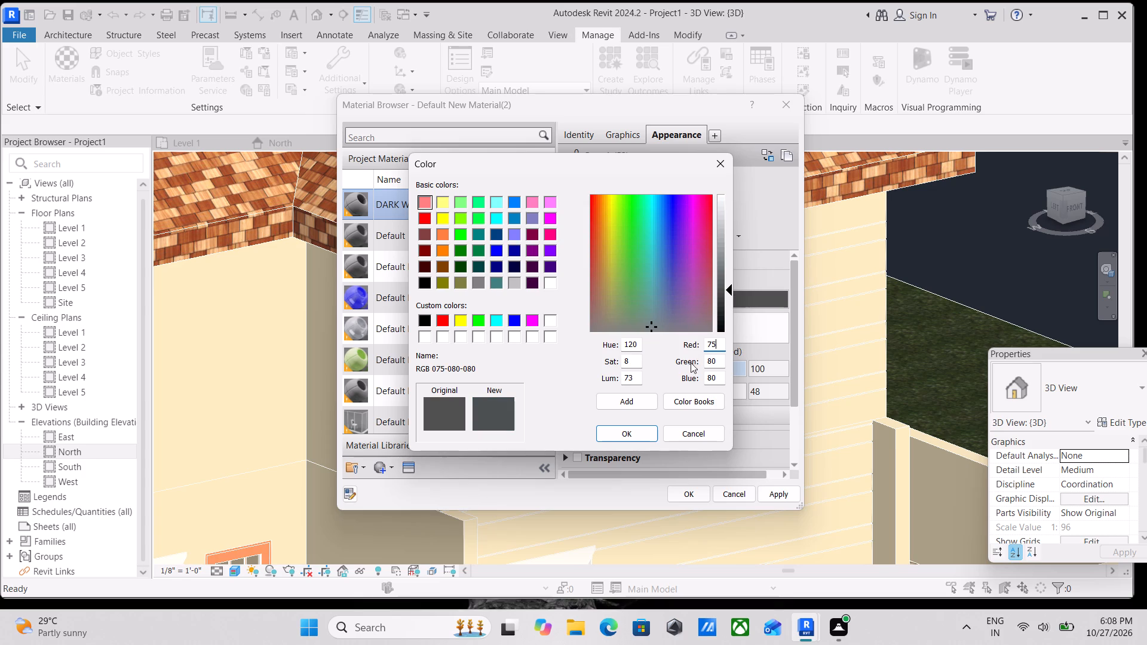
left_click(725, 363)
left_click_drag(717, 360, 680, 366)
type("46")
left_click(721, 376)
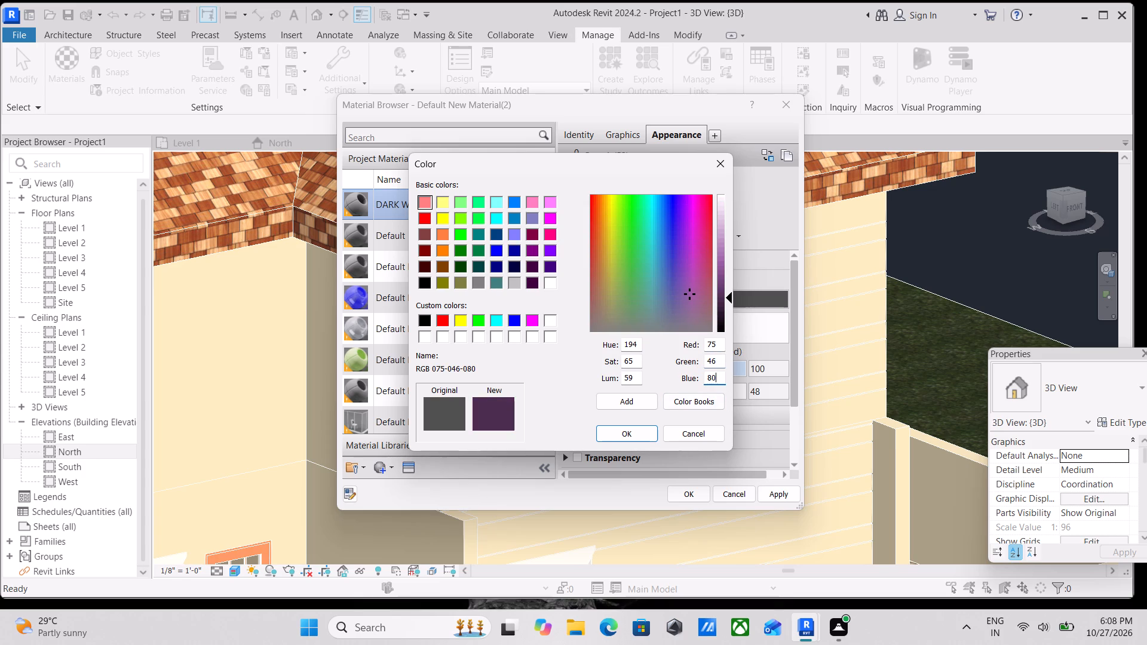
left_click_drag(721, 376, 696, 380)
type("31")
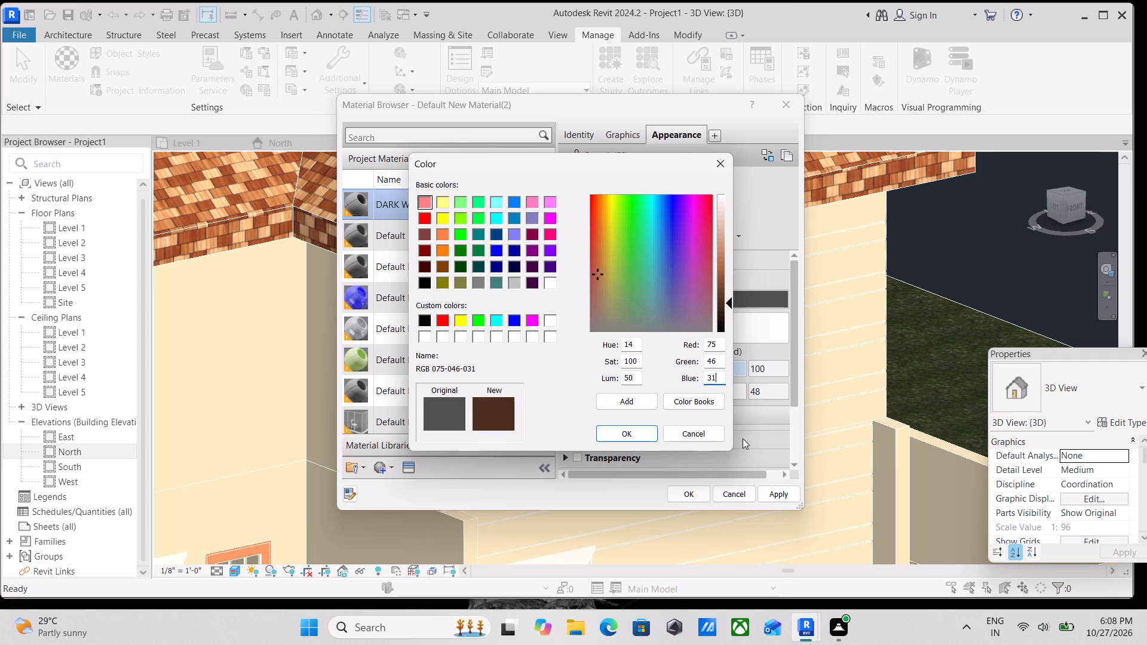
left_click(619, 436)
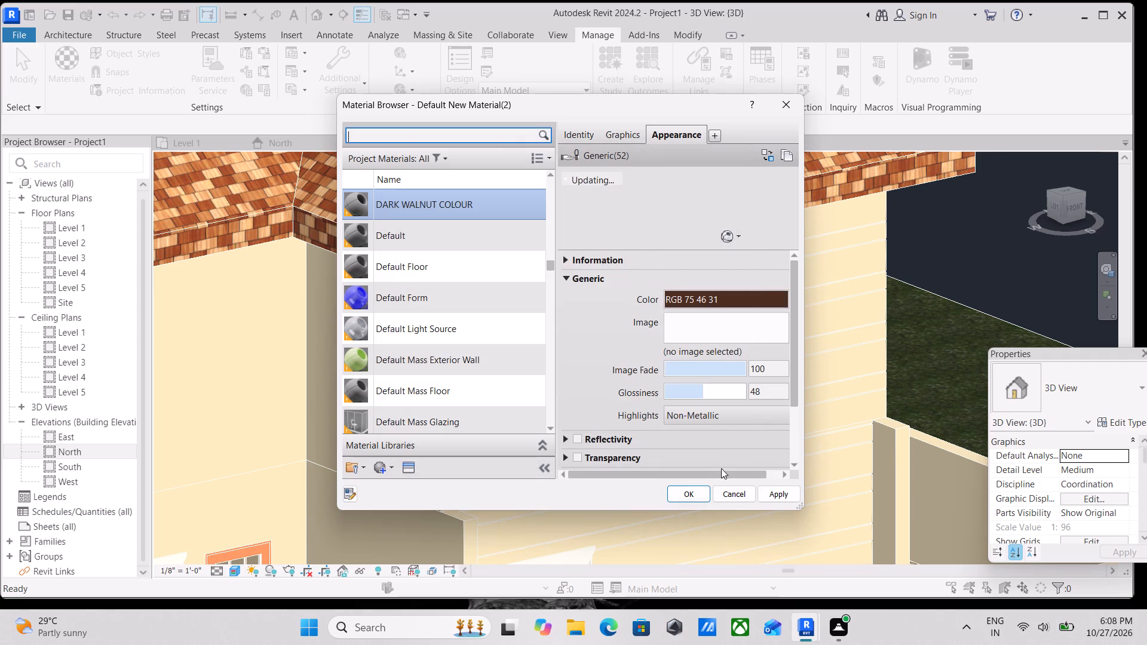
left_click(783, 499)
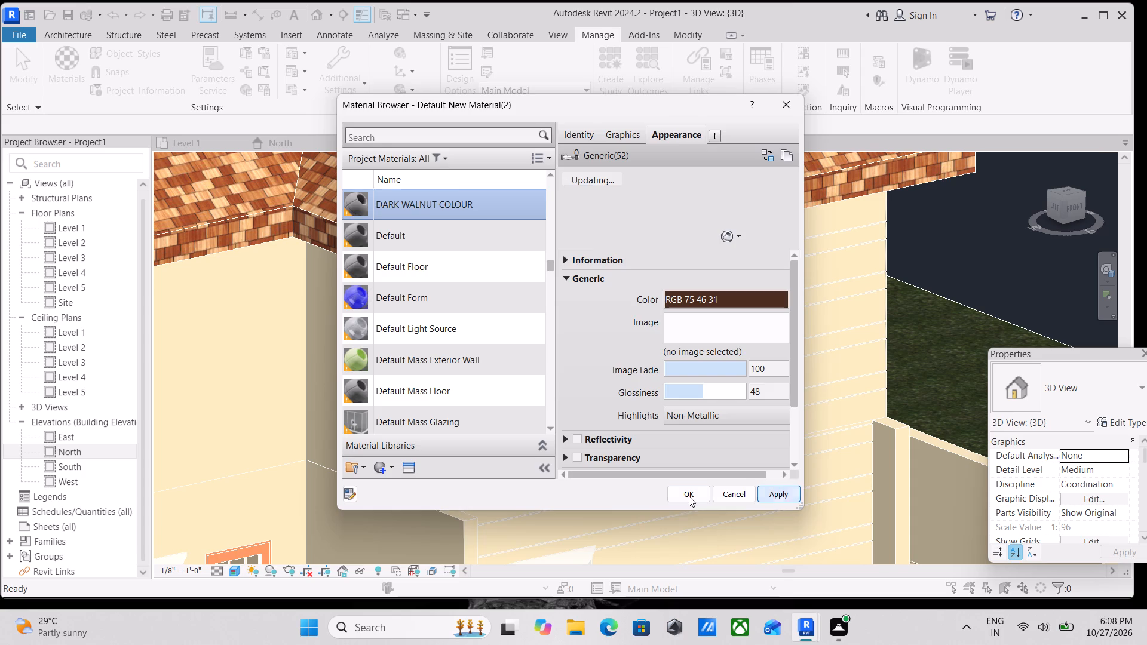
left_click(689, 496)
scroll(528, 456, "down", 1)
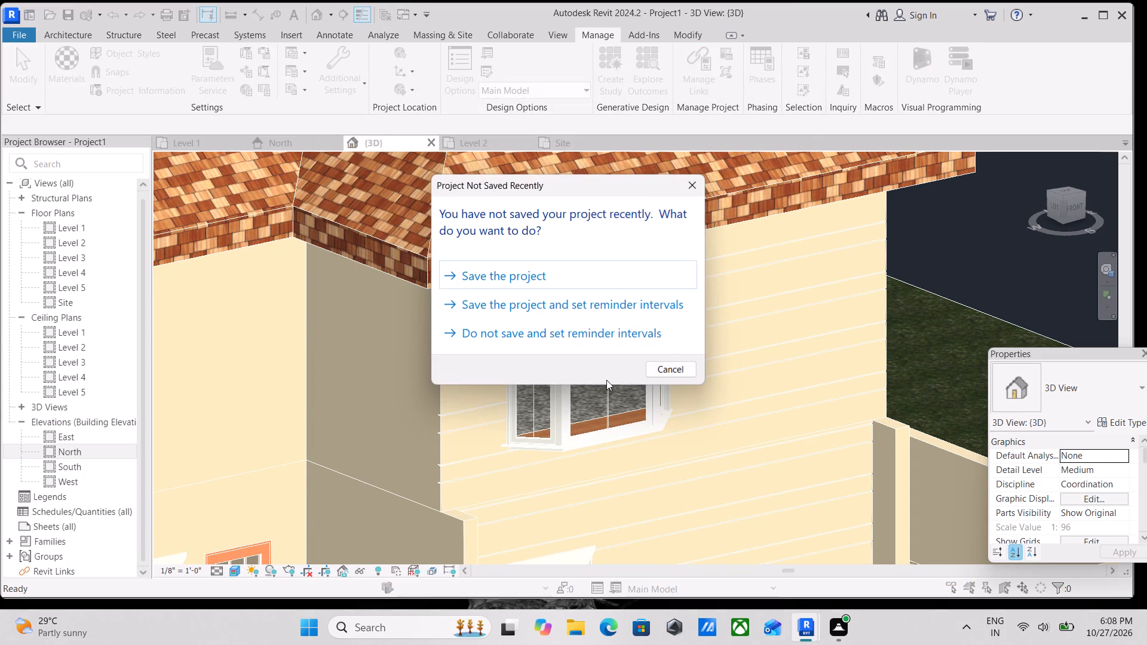
left_click(668, 371)
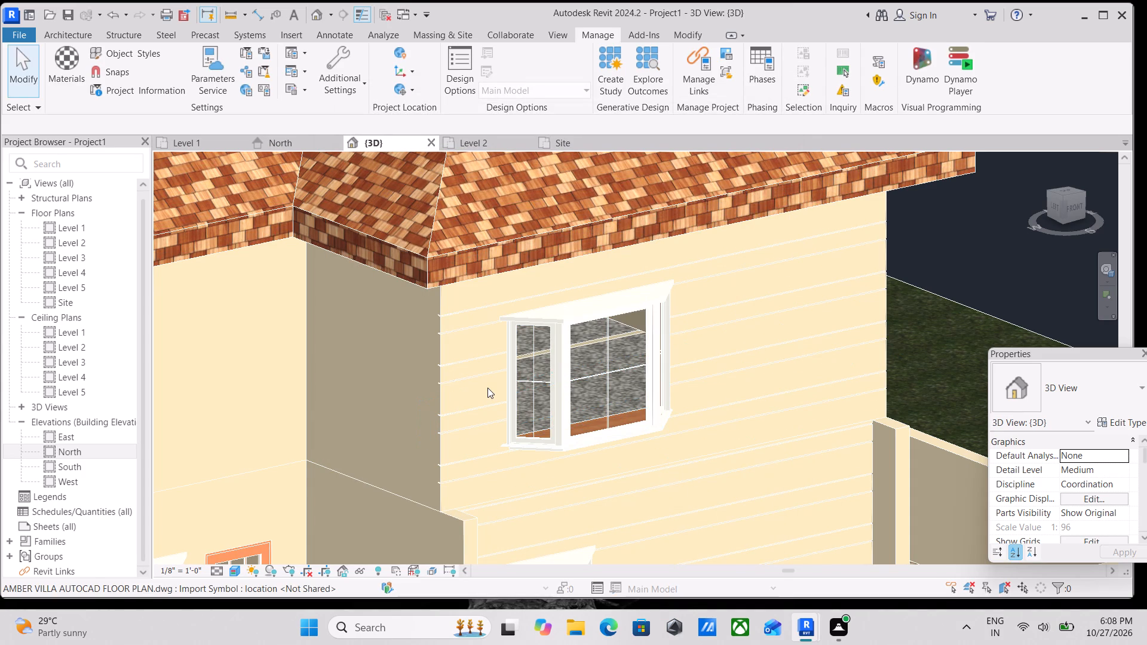
Paint the upper and lower faces of the outer wall with the siding lines using the DARK WALNUT COLOUR material.
key("p")
key("t")
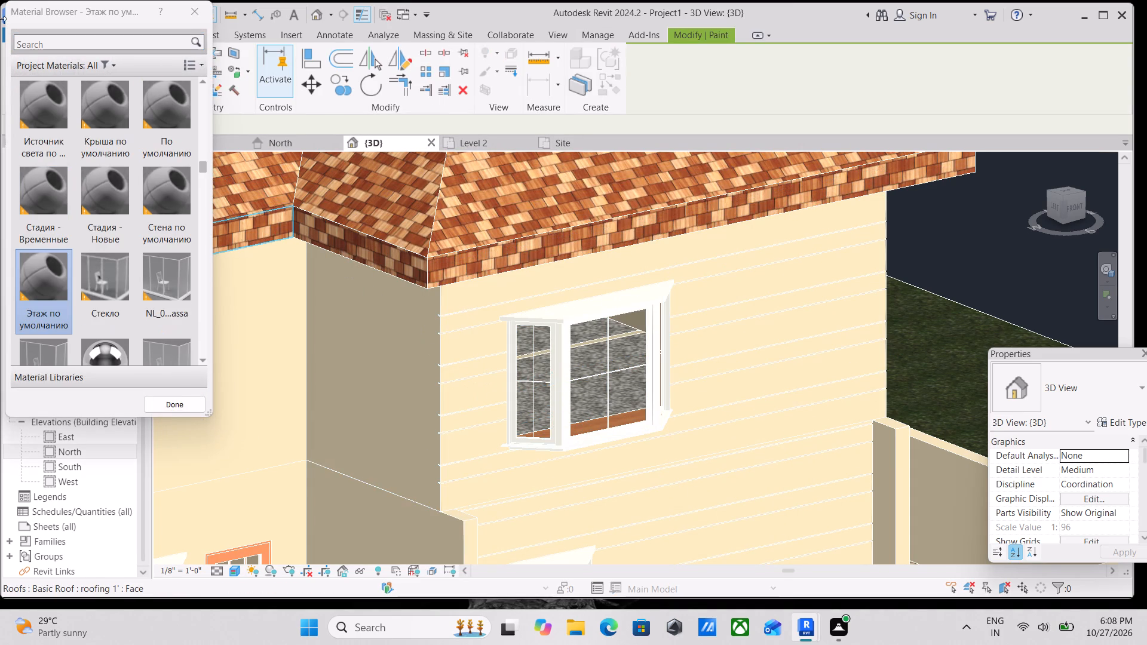
left_click(67, 44)
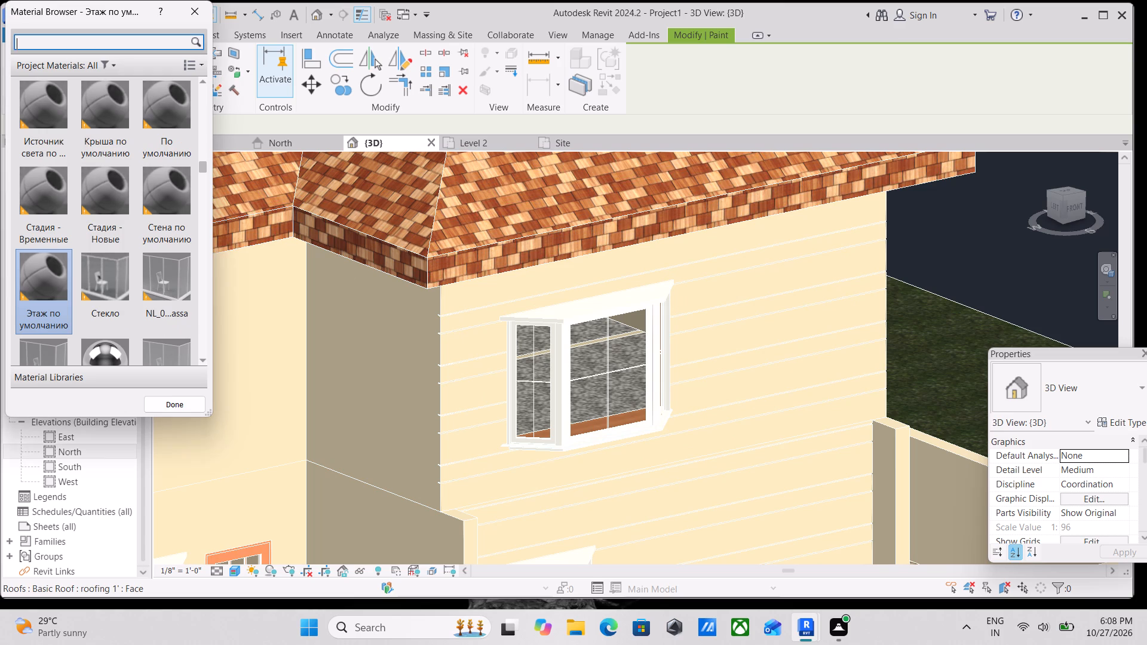
type("DAR")
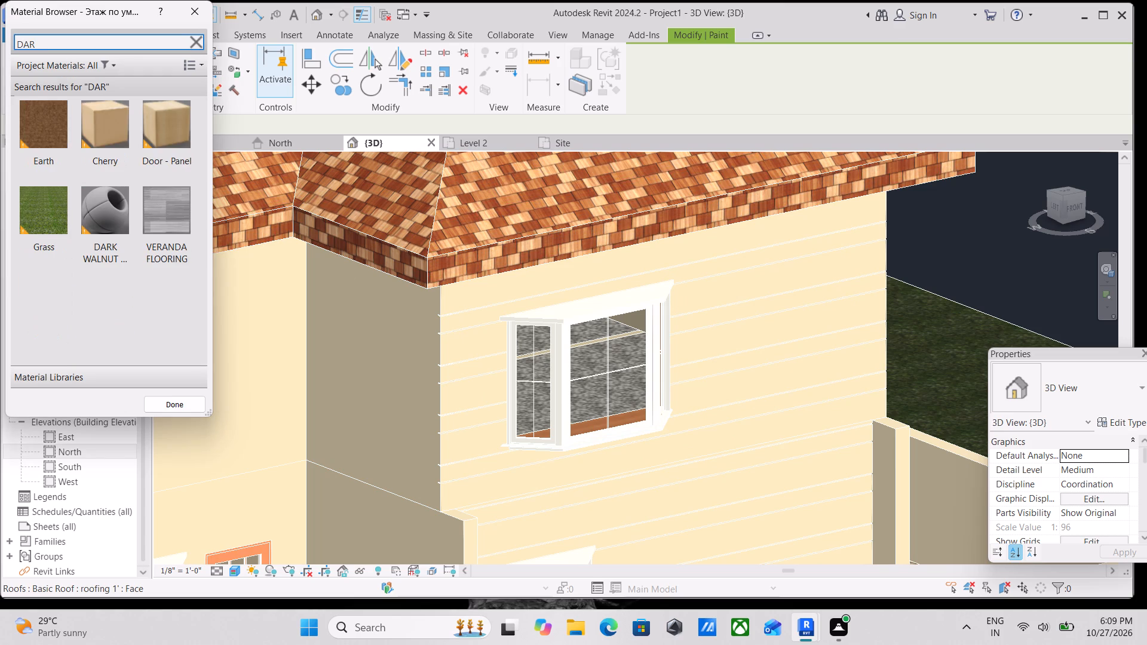
left_click(119, 231)
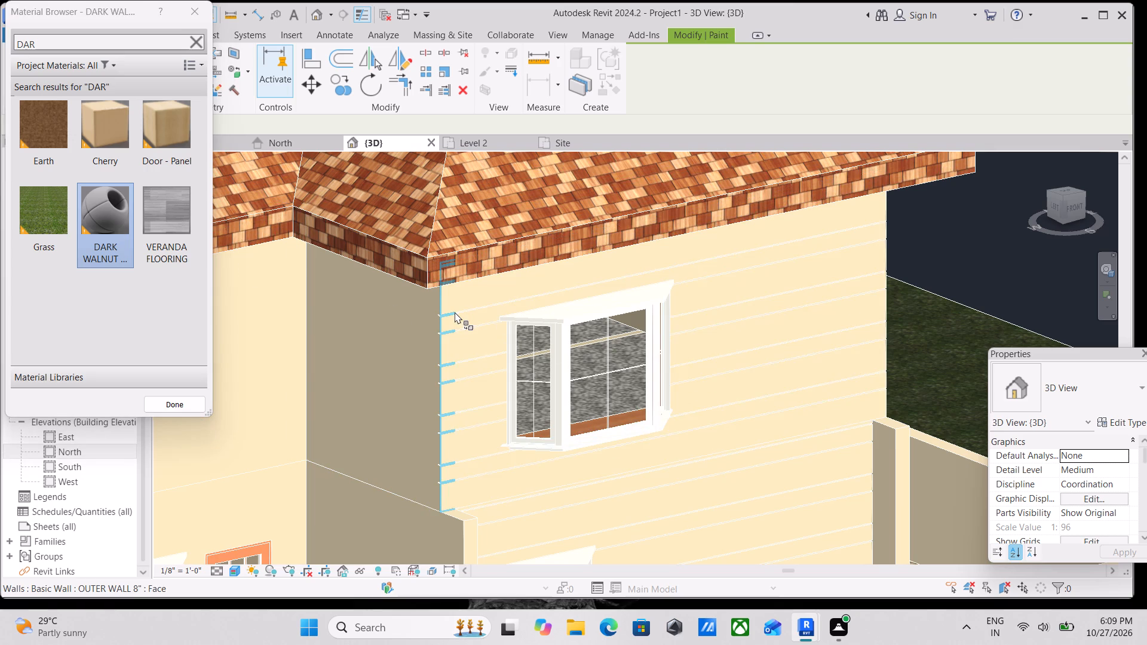
left_click(464, 318)
middle_click_drag(465, 325, 423, 170)
scroll(450, 354, "up", 4)
scroll(372, 323, "up", 4)
scroll(369, 309, "down", 9)
middle_click_drag(443, 300, 374, 297)
left_click(489, 370)
Paint both storeys of the wall behind the parked car and its adjoining return wall with DARK WALNUT COLOUR.
scroll(500, 341, "down", 3)
middle_click_drag(500, 341, 621, 337)
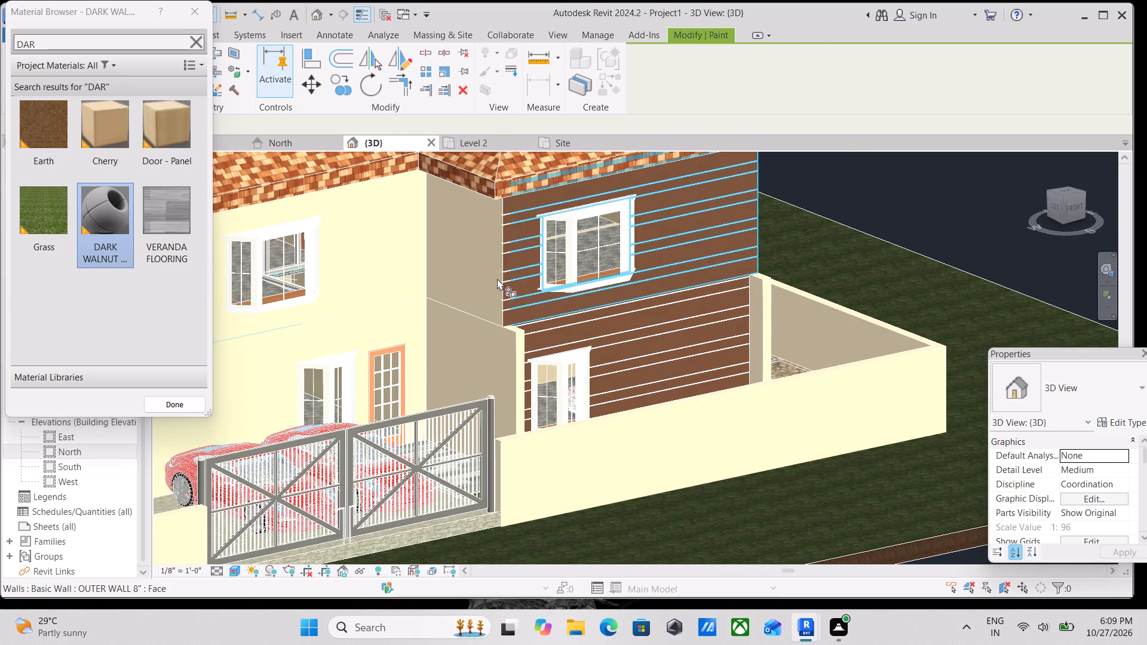
left_click(394, 263)
left_click(468, 261)
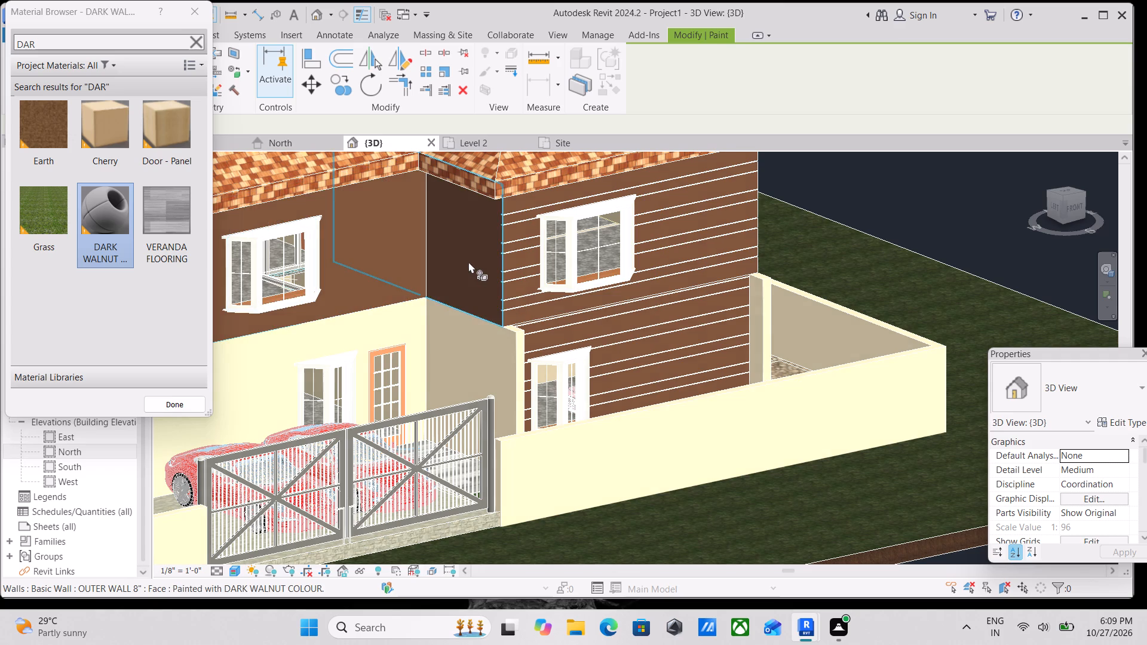
middle_click_drag(468, 262, 669, 245)
scroll(593, 285, "down", 2)
middle_click_drag(593, 285, 651, 271)
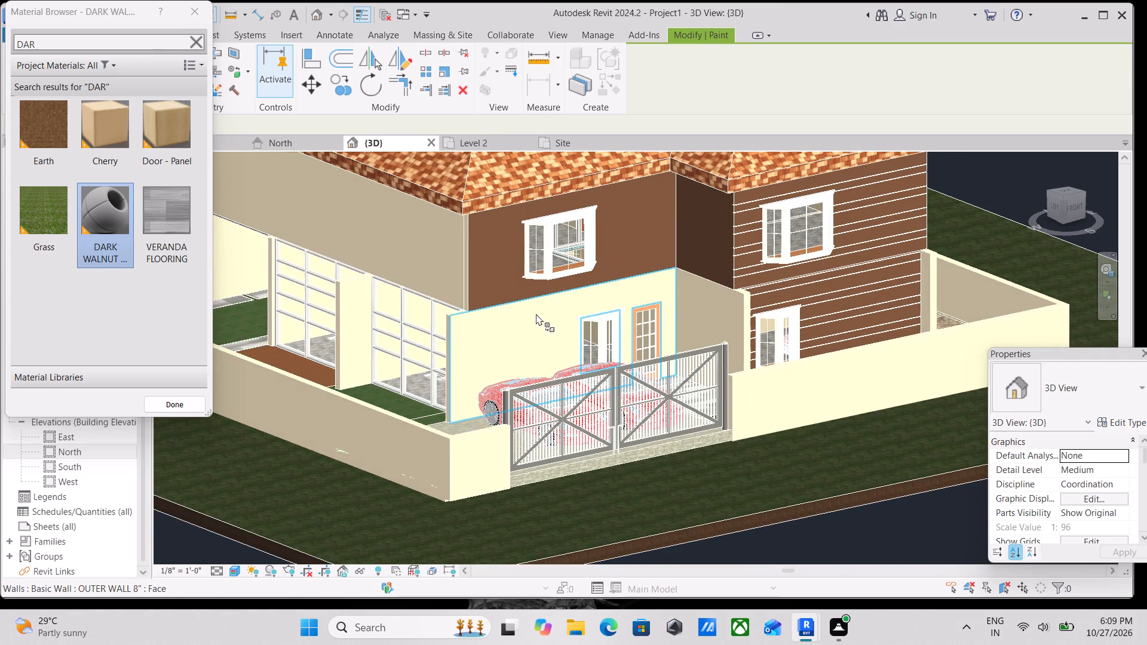
left_click(536, 314)
left_click(706, 314)
Paint the upper-floor side wall above the large gridded glazing with DARK WALNUT COLOUR.
scroll(716, 305, "down", 1)
middle_click(716, 305)
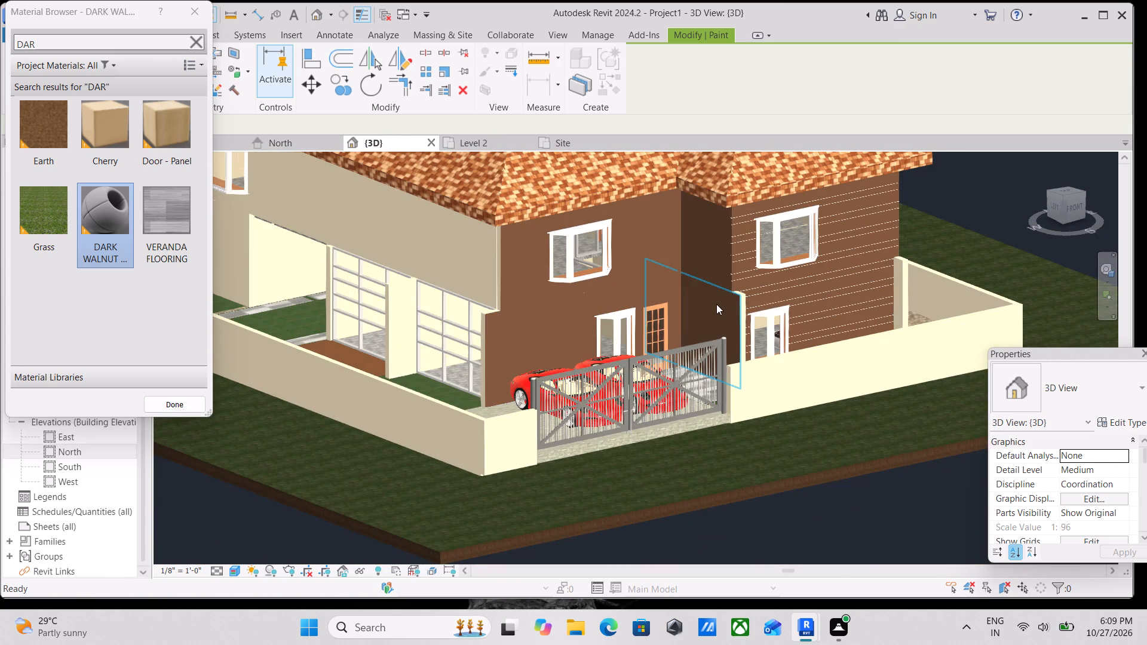
scroll(718, 294, "up", 6)
scroll(563, 284, "up", 4)
scroll(562, 276, "down", 3)
middle_click_drag(557, 278, 538, 292)
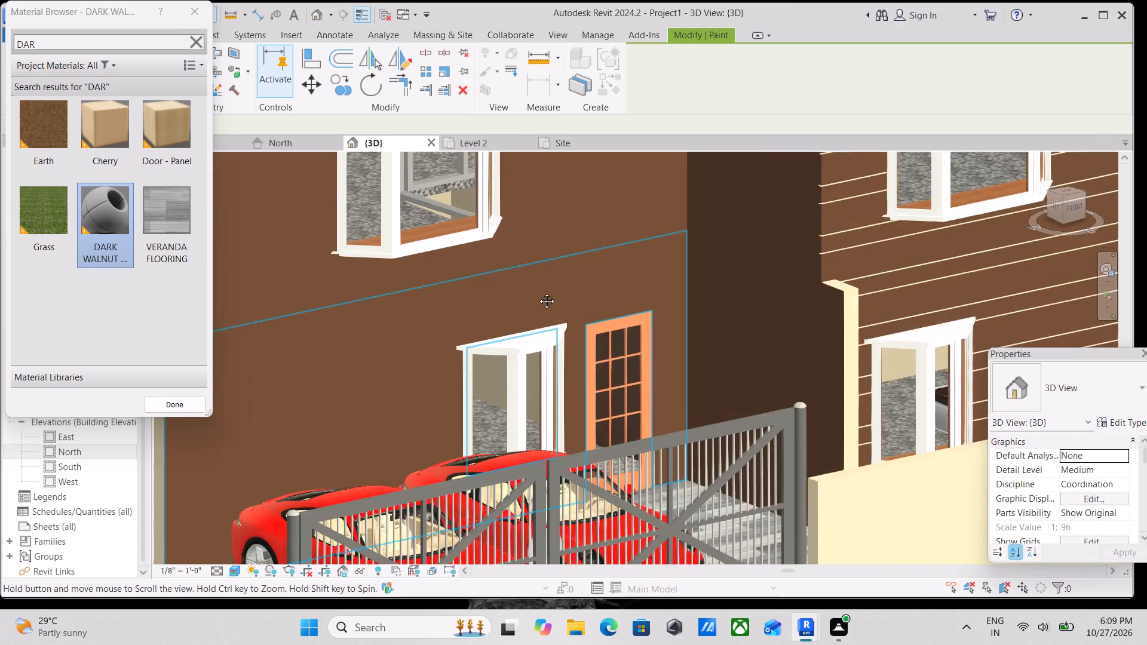
middle_click_drag(538, 292, 473, 354)
scroll(649, 314, "down", 2)
middle_click_drag(649, 314, 797, 296)
left_click(349, 284)
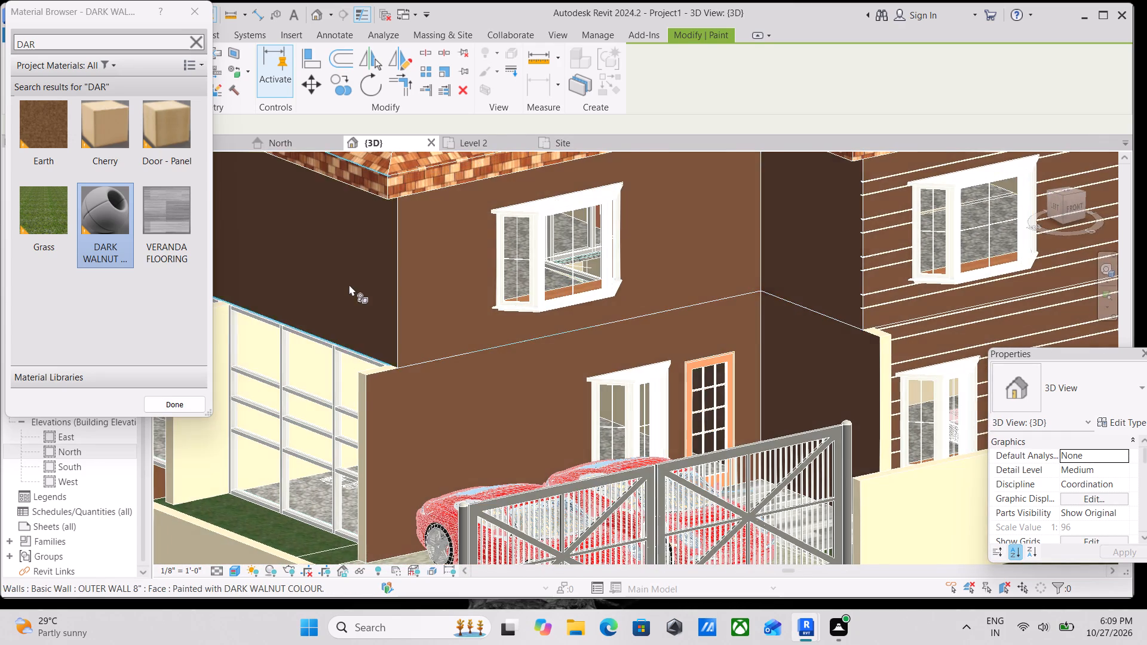
Paint the ground-floor garden-side wall, the recessed wall beside it and the projecting wall between the gridded glazings with DARK WALNUT COLOUR.
scroll(350, 284, "down", 3)
middle_click_drag(351, 284, 673, 294)
middle_click_drag(546, 290, 711, 343)
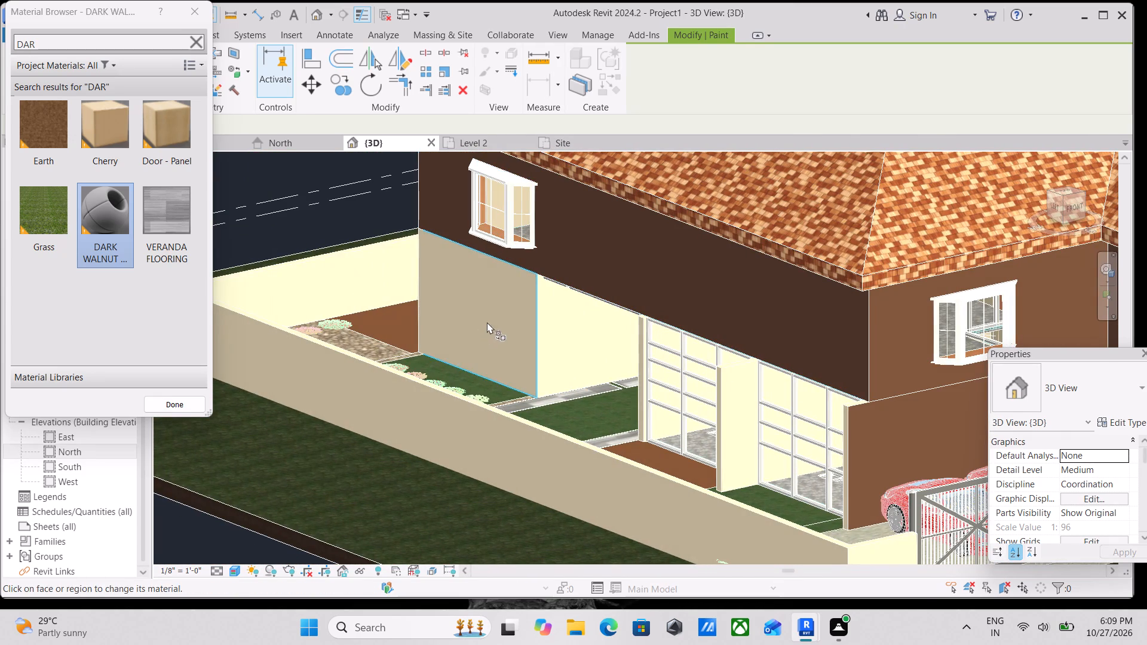
left_click(487, 322)
scroll(544, 320, "down", 1)
middle_click_drag(544, 320, 538, 323)
left_click(556, 327)
middle_click_drag(556, 327, 545, 323)
left_click(680, 391)
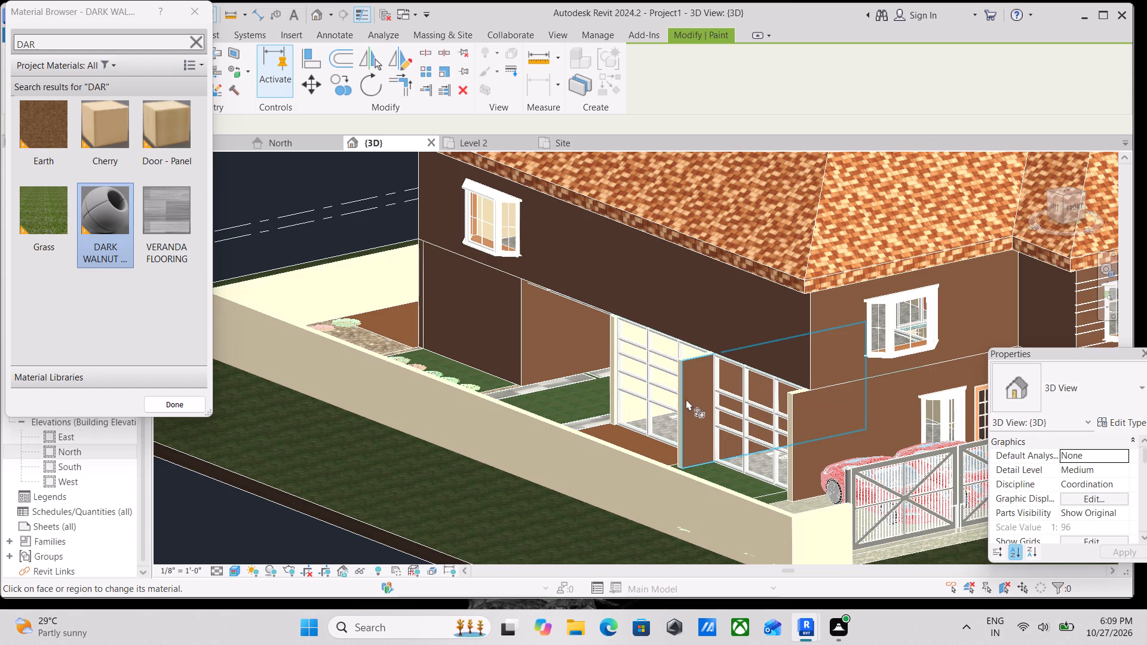
Paint the upper and lower storeys of the long side wall with the row of orange doors using DARK WALNUT COLOUR.
scroll(703, 428, "down", 2)
middle_click_drag(706, 428, 534, 416)
scroll(745, 383, "down", 1)
middle_click_drag(745, 383, 617, 394)
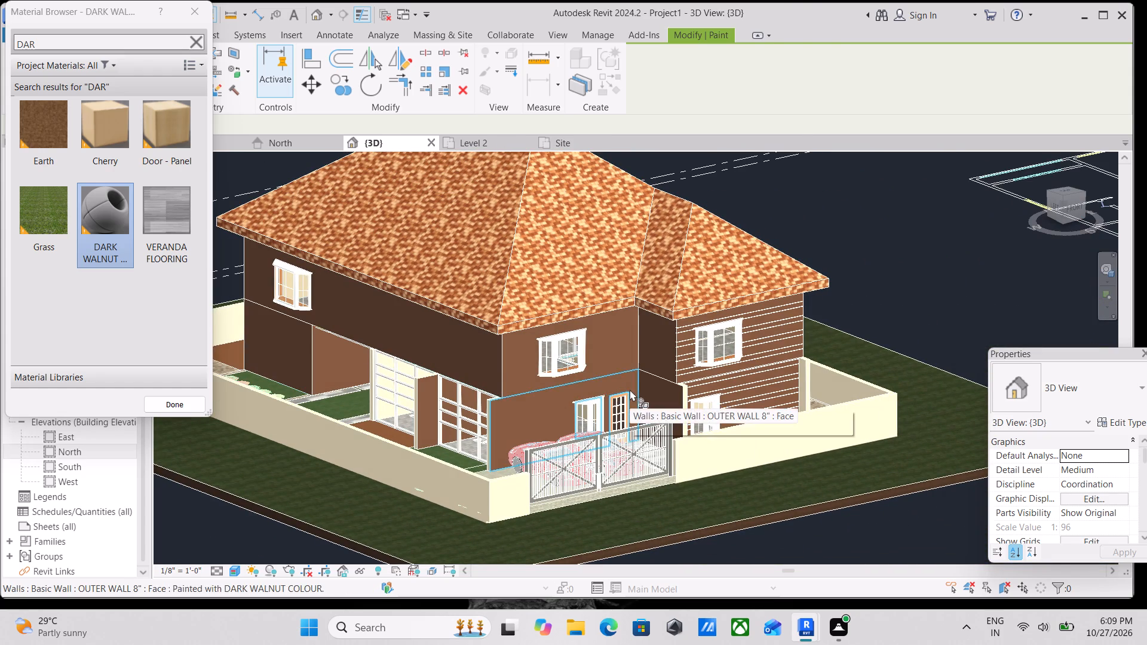
middle_click_drag(630, 389, 435, 397, "shift")
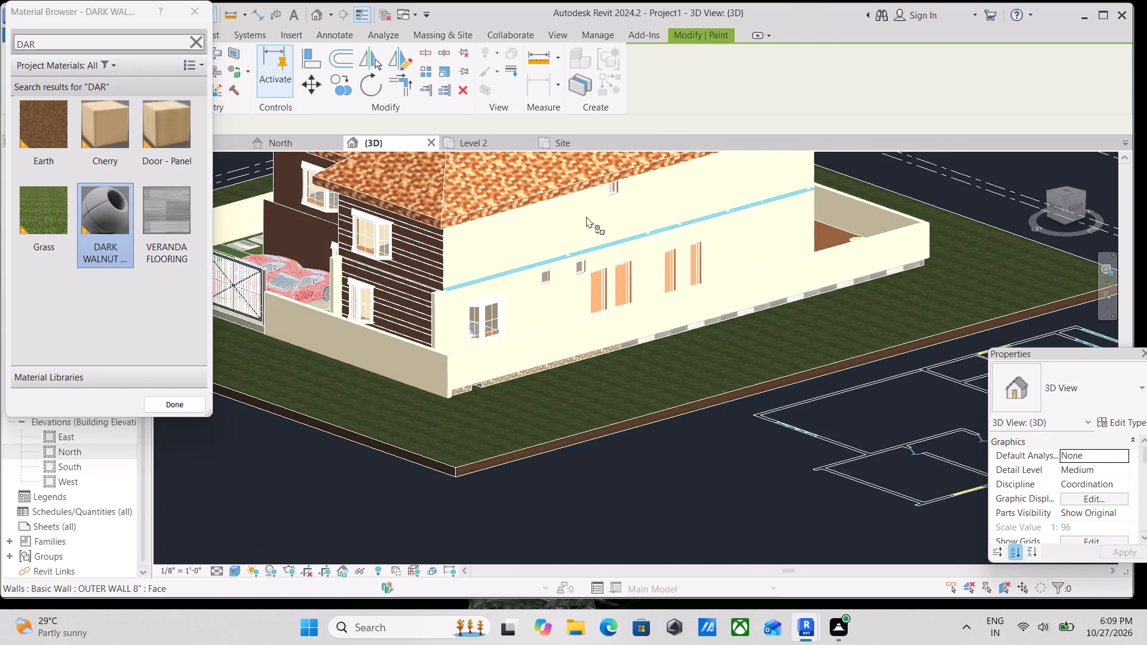
left_click(542, 230)
left_click(526, 309)
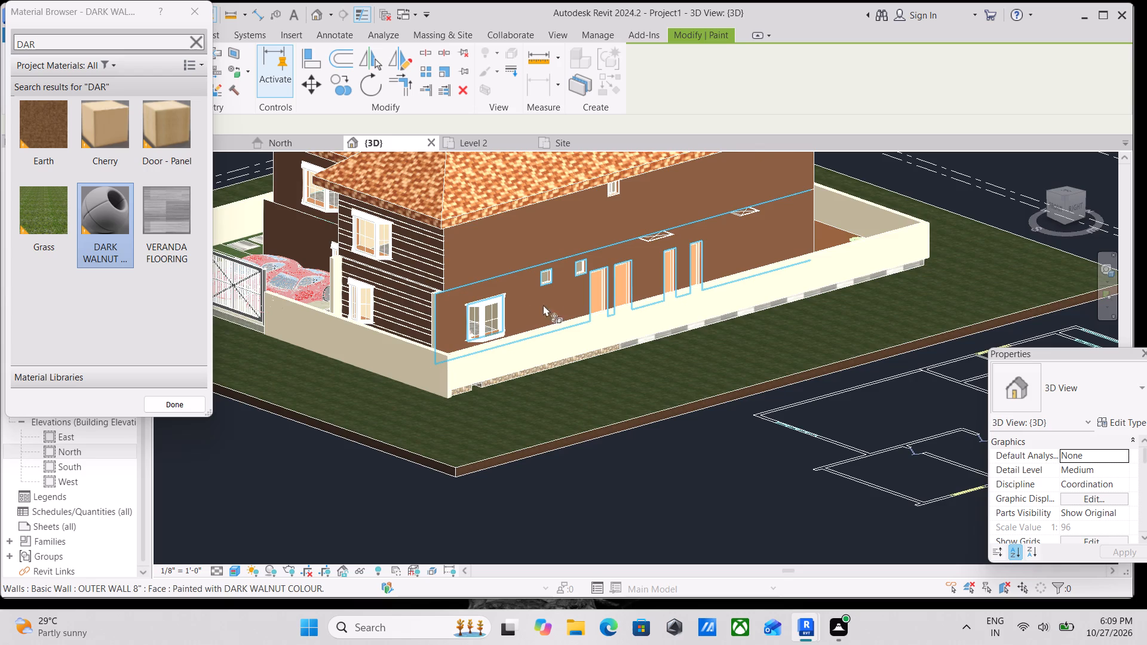
Paint both storeys of the rear wall with the bay windows and the upper glazed opening with DARK WALNUT COLOUR.
middle_click_drag(578, 303, 779, 226)
scroll(779, 226, "down", 1, "shift")
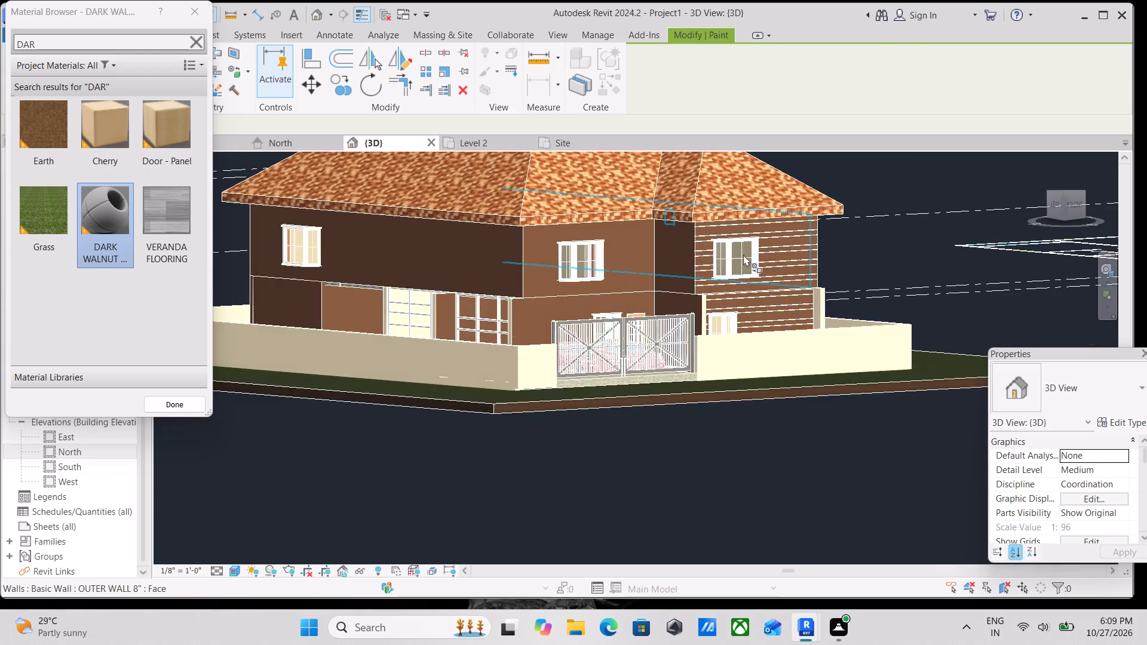
scroll(741, 256, "up", 3)
scroll(793, 278, "up", 13)
scroll(839, 241, "down", 4)
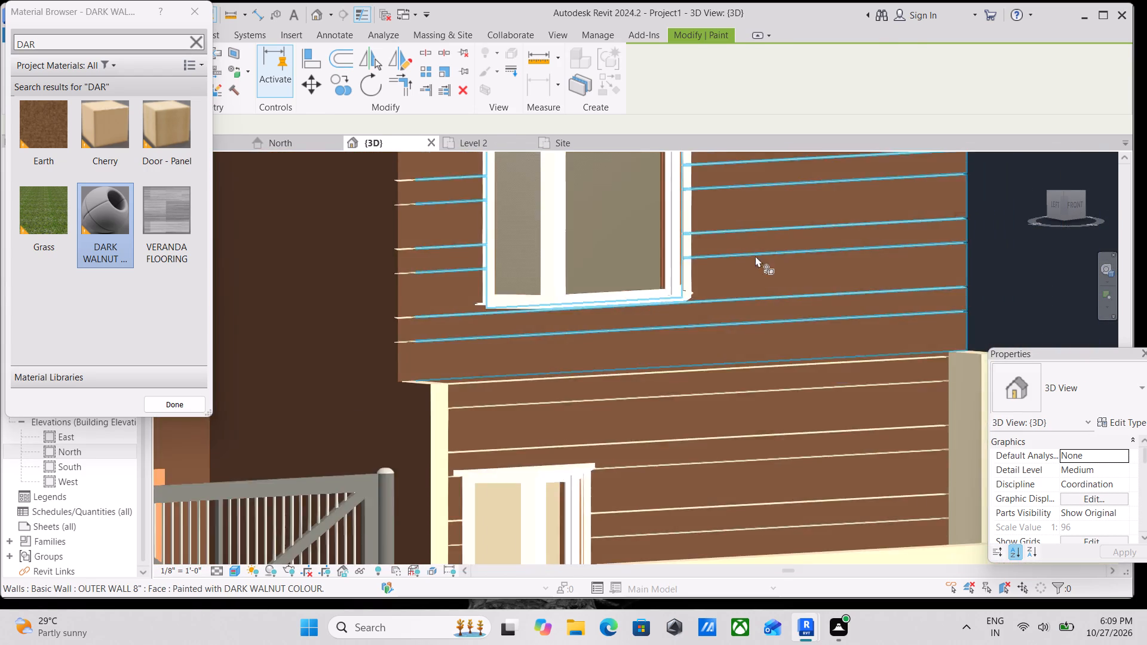
scroll(755, 256, "down", 5)
middle_click(741, 257)
scroll(532, 310, "down", 1, "shift")
middle_click_drag(532, 310, 603, 370, "shift")
scroll(617, 349, "down", 1, "shift")
scroll(582, 364, "down", 3)
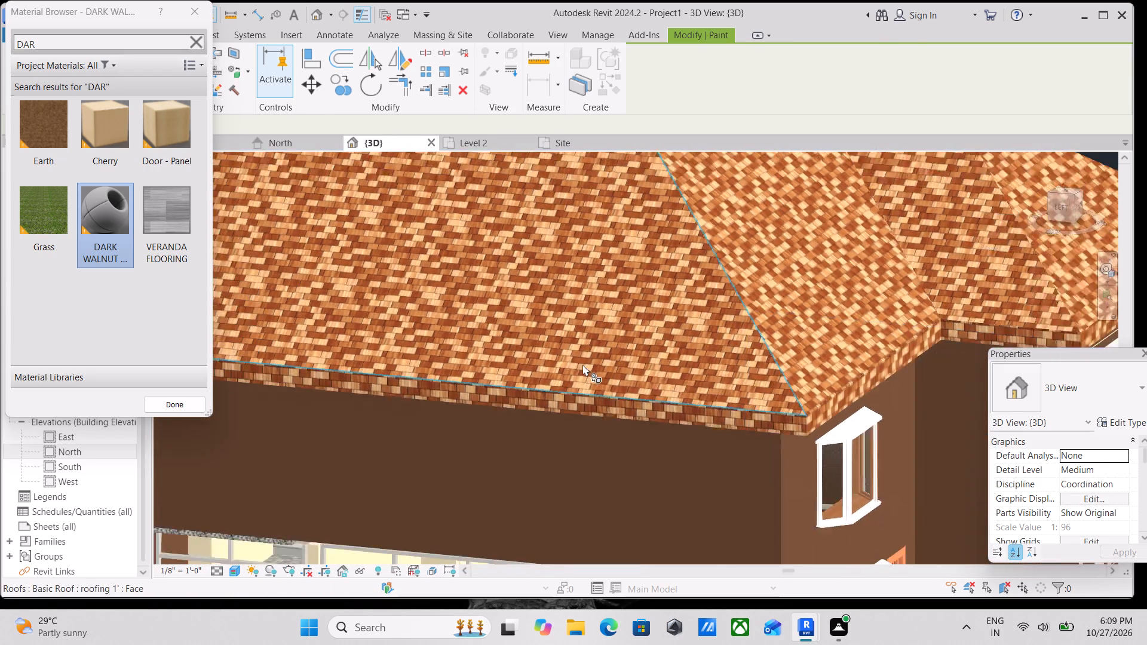
middle_click_drag(583, 354, 630, 206)
middle_click_drag(519, 320, 676, 328, "shift")
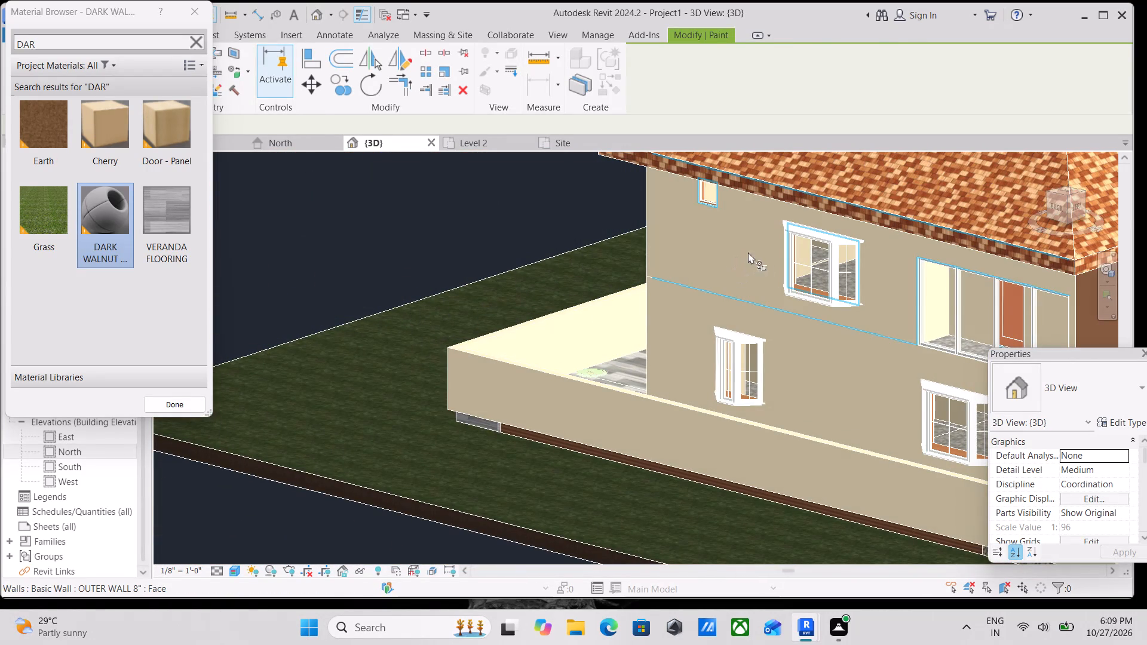
left_click(740, 275)
left_click(695, 318)
Check the outer walls around the house for unpainted faces and finish the Paint command.
scroll(709, 305, "down", 1)
middle_click_drag(709, 305, 609, 269)
middle_click_drag(645, 273, 837, 282, "shift")
scroll(645, 273, "down", 1, "shift")
middle_click_drag(709, 253, 772, 379)
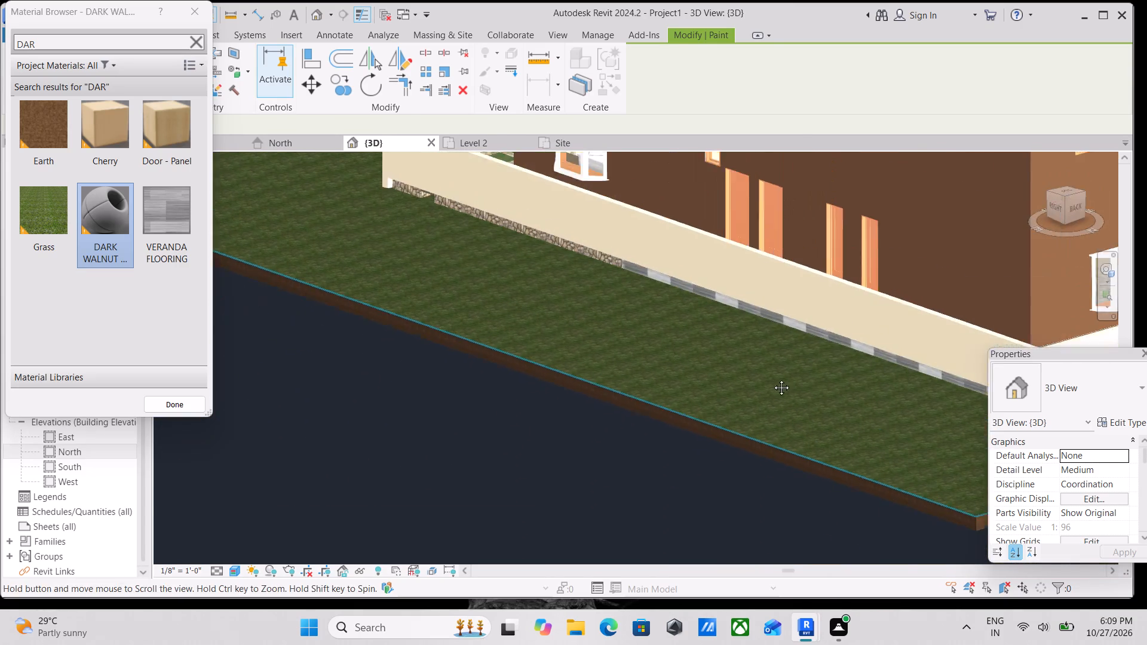
middle_click_drag(772, 379, 787, 404)
middle_click_drag(629, 302, 792, 358, "shift")
middle_click_drag(480, 338, 617, 333)
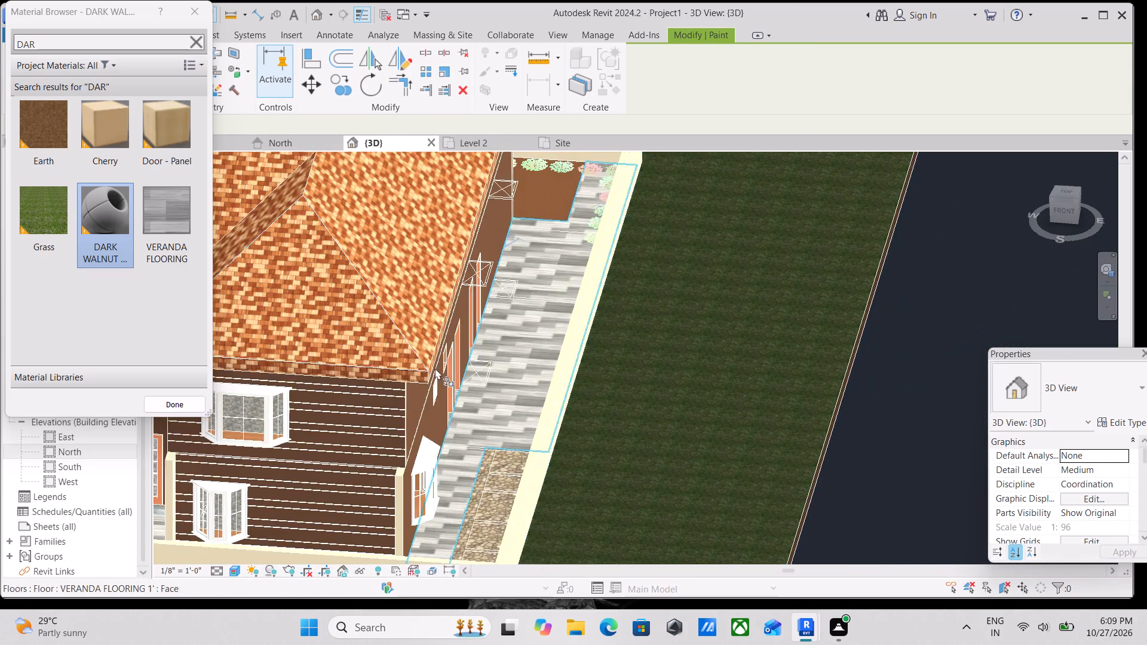
middle_click_drag(427, 359, 596, 171)
scroll(536, 277, "up", 3)
key("Escape")
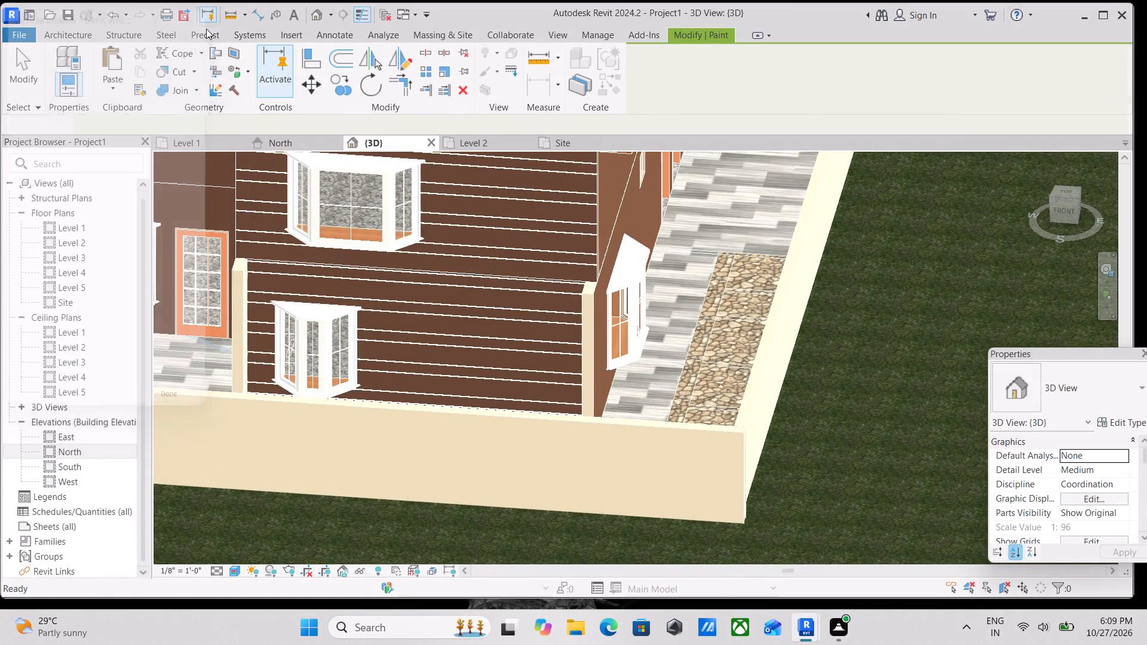
key("Escape")
Examine the front facade's painted walls, siding lines, bay windows and gate area up close and from above.
scroll(367, 235, "up", 3)
scroll(404, 248, "down", 3)
middle_click_drag(403, 252, 583, 248)
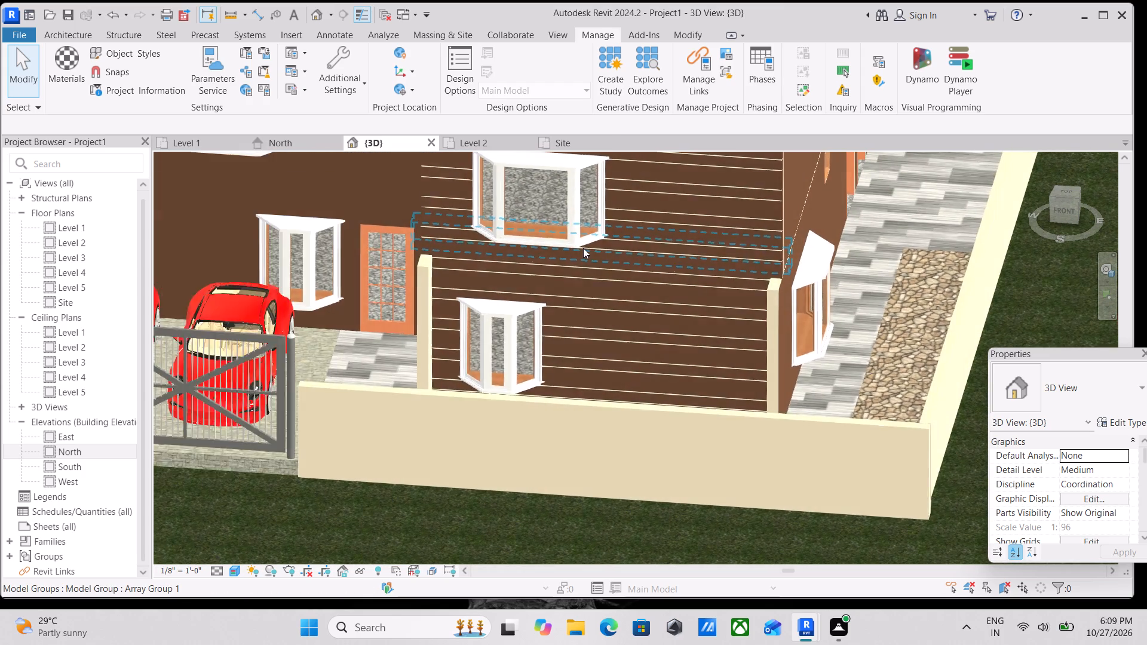
scroll(548, 293, "down", 1)
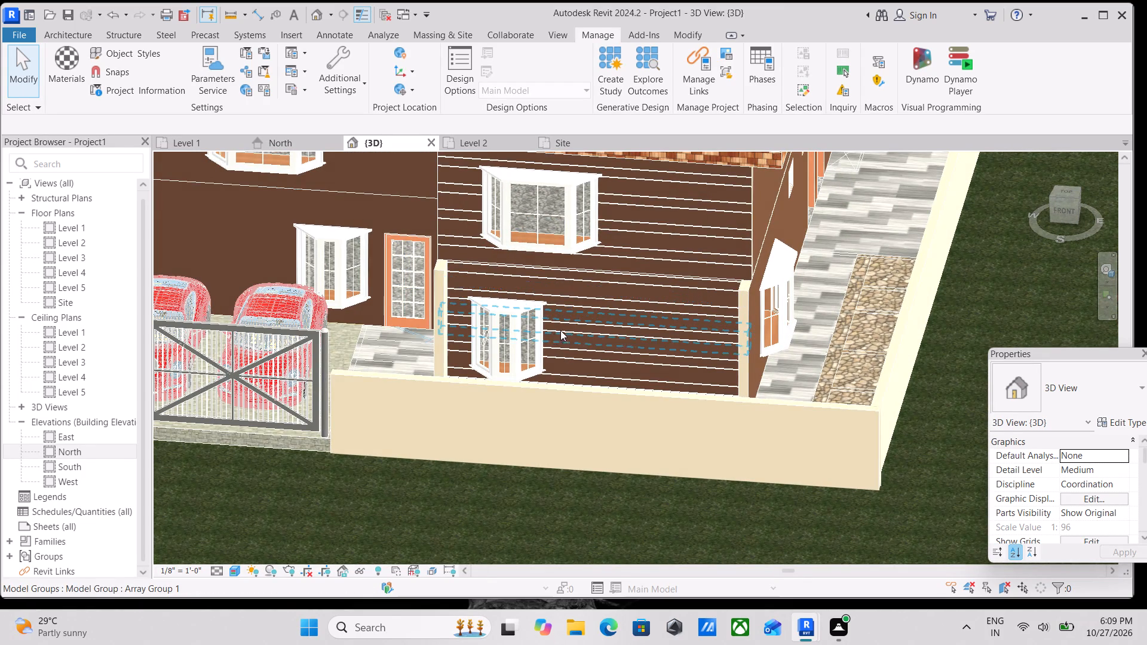
scroll(613, 385, "down", 1)
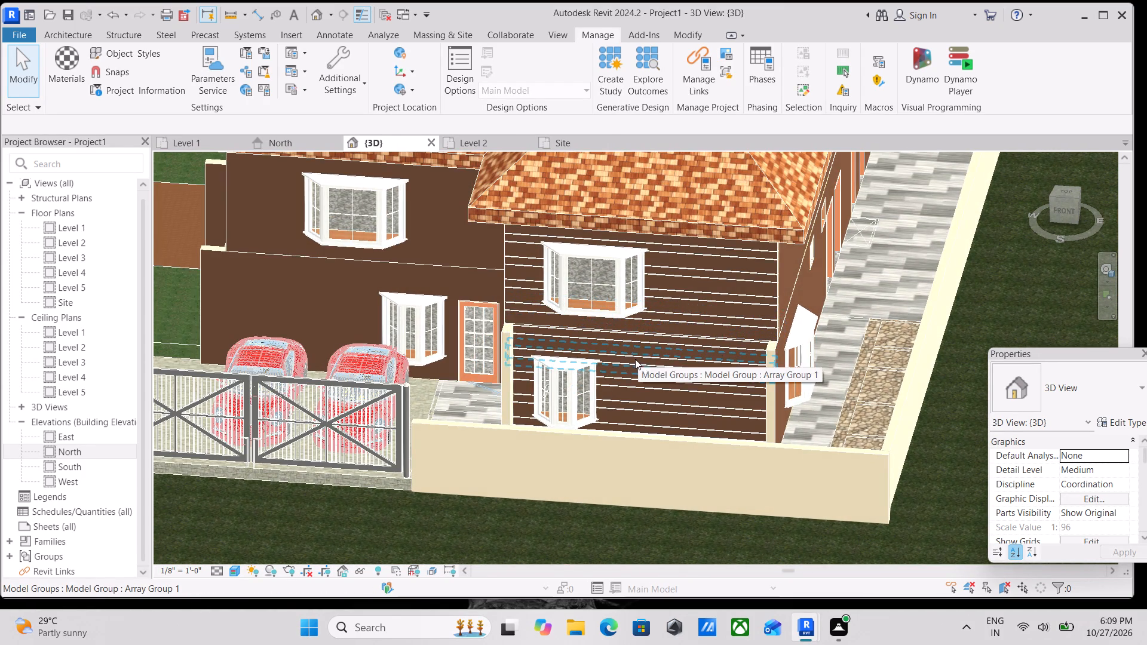
middle_click_drag(635, 358, 652, 360, "shift")
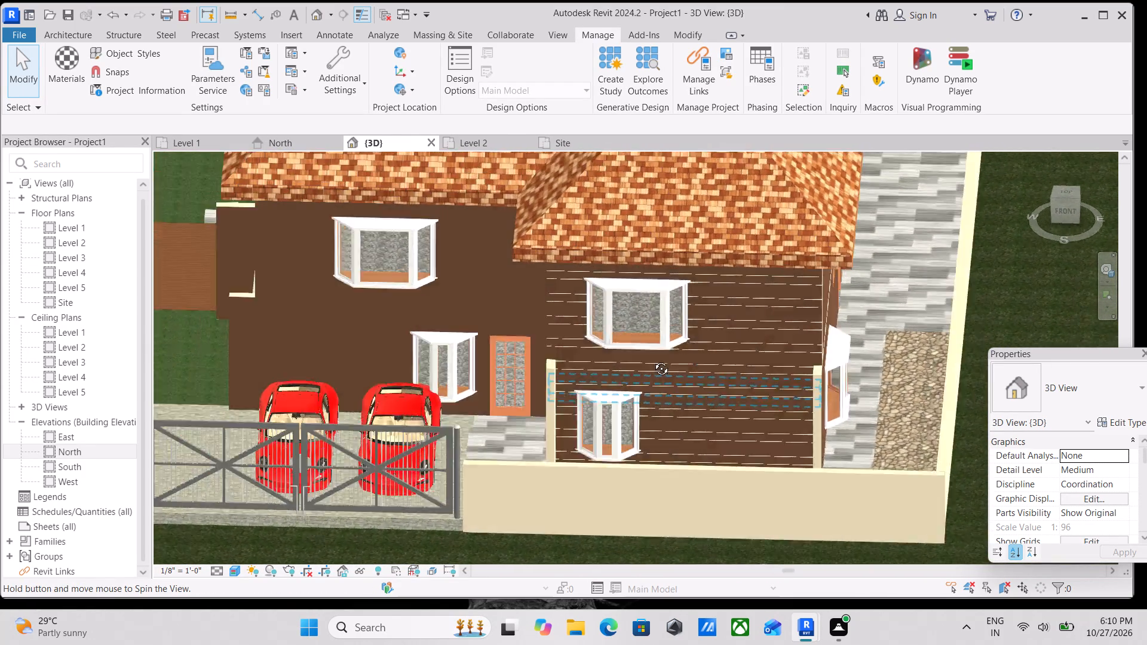
middle_click_drag(652, 360, 672, 311, "shift")
scroll(747, 280, "up", 5)
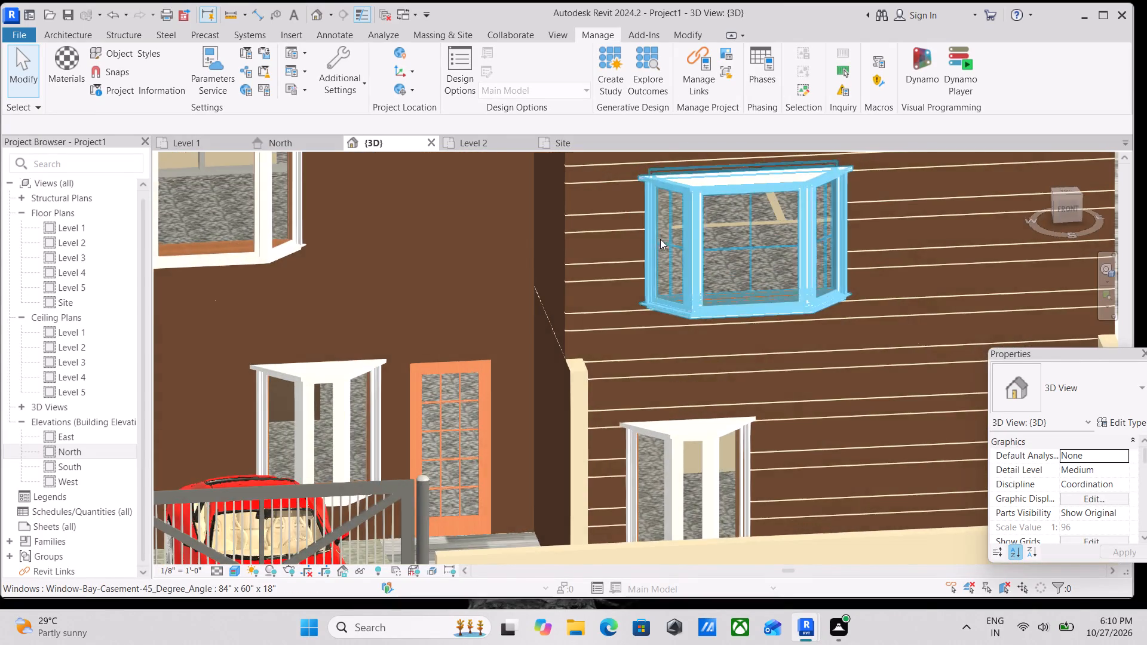
scroll(617, 232, "up", 2)
middle_click_drag(614, 231, 639, 334)
scroll(589, 328, "down", 7)
middle_click_drag(590, 327, 620, 327)
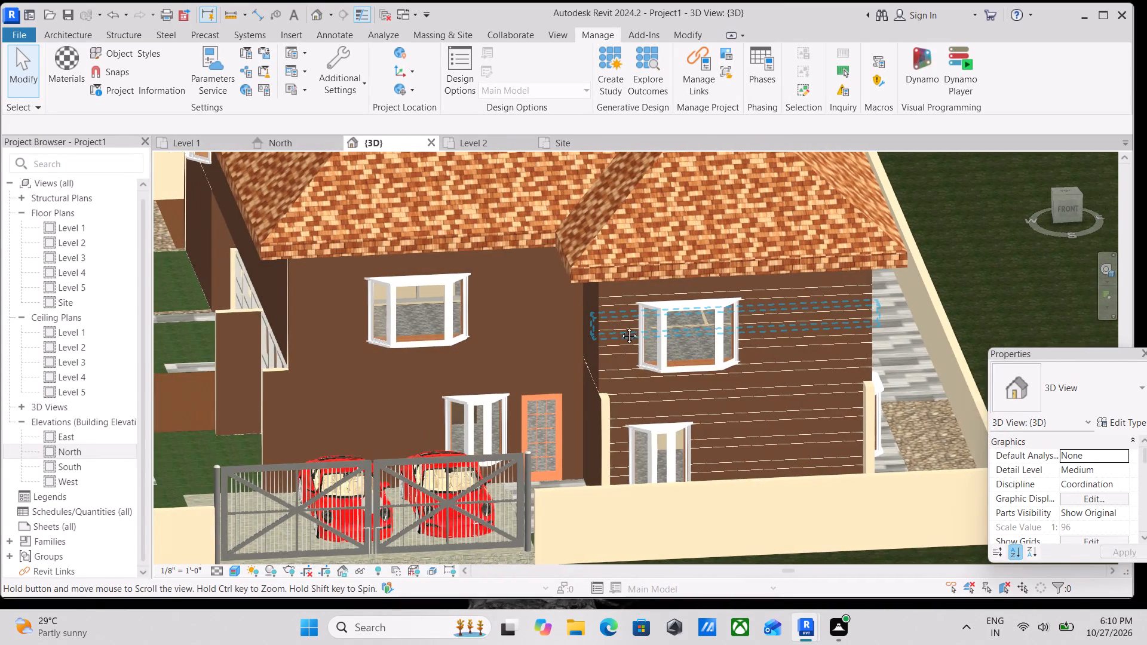
middle_click_drag(620, 327, 621, 326)
scroll(629, 321, "down", 3)
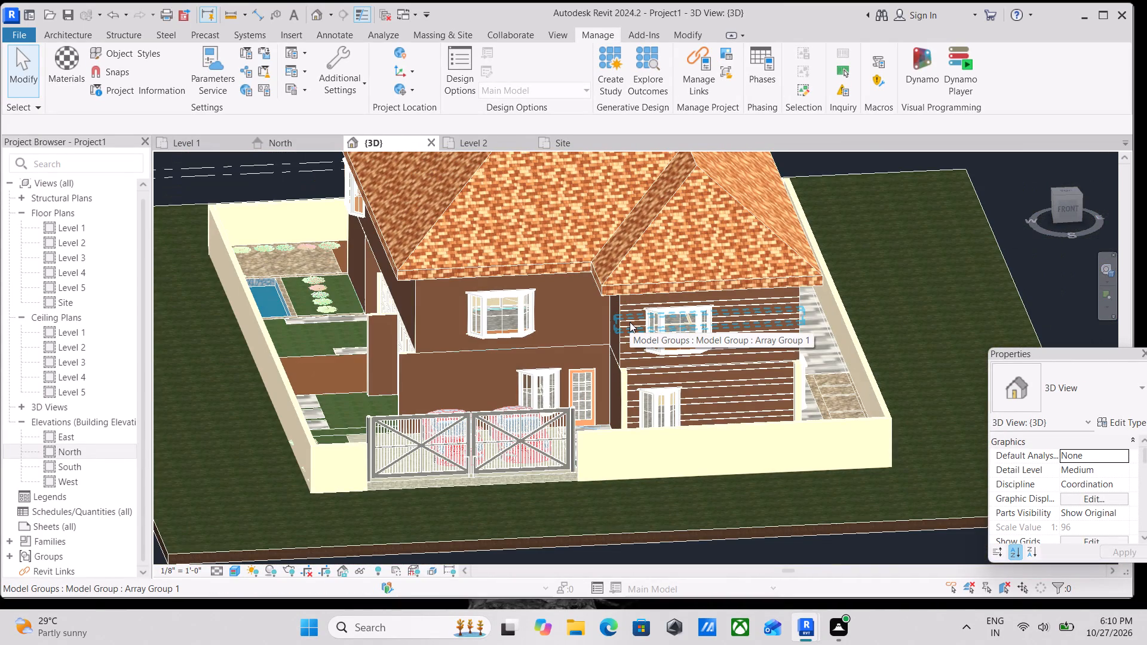
scroll(427, 456, "up", 2)
middle_click_drag(303, 374, 211, 446)
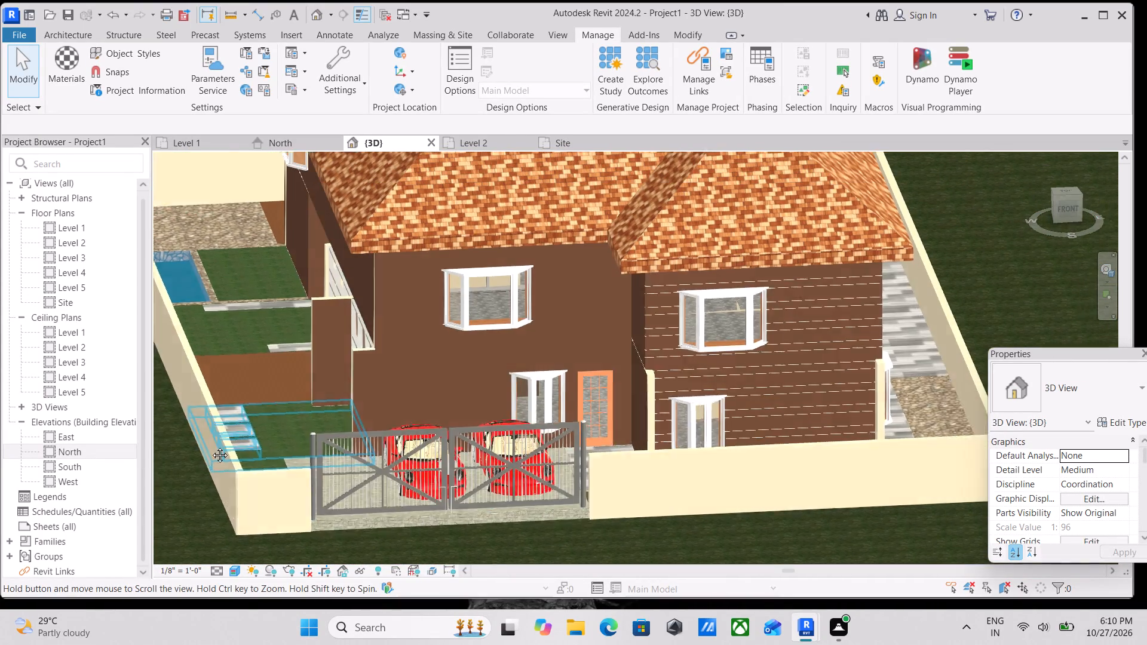
middle_click_drag(211, 446, 197, 462)
scroll(585, 407, "down", 3)
middle_click_drag(605, 404, 657, 419)
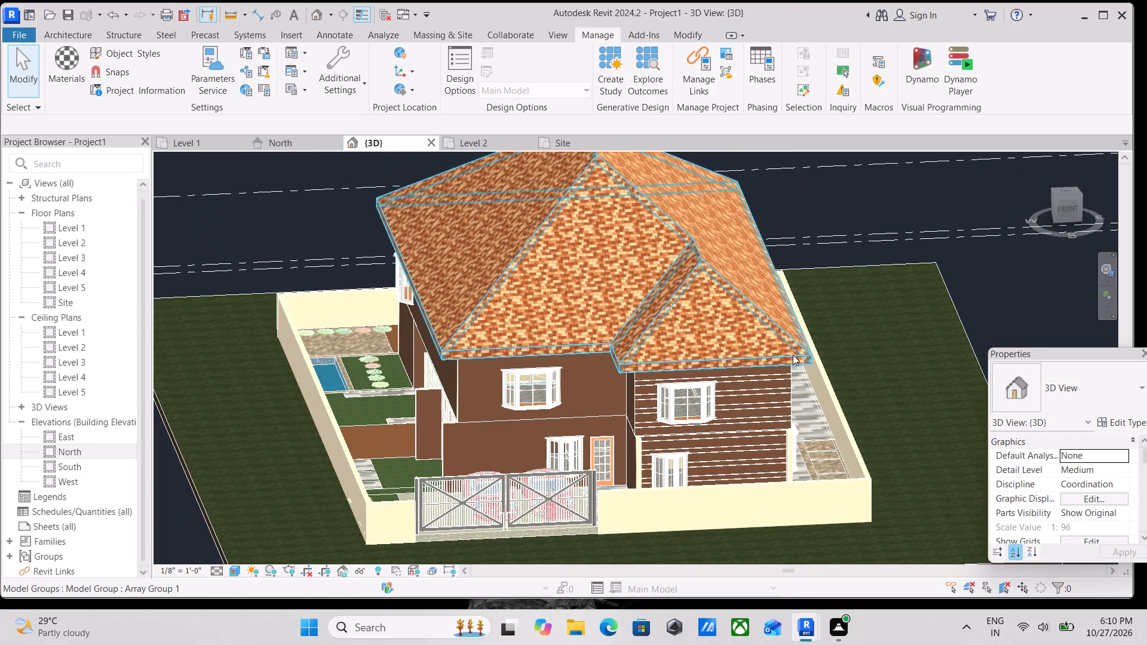
scroll(703, 410, "up", 1)
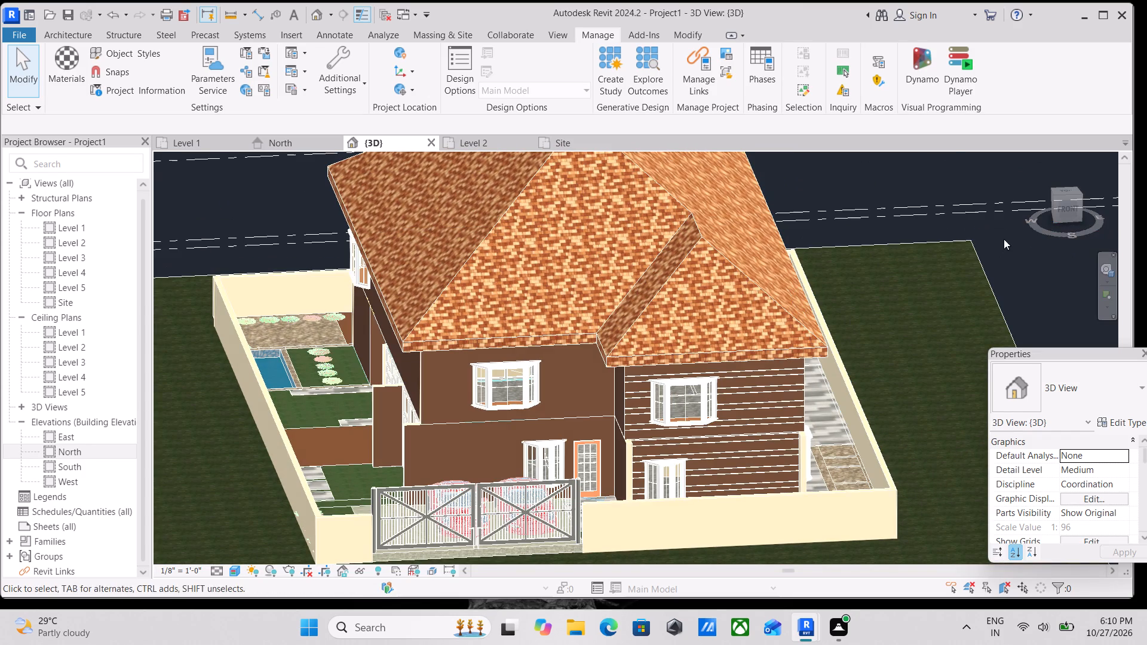
Review the whole house from its front-right corner in an isometric view and a level, eye-height view.
left_click(1082, 196)
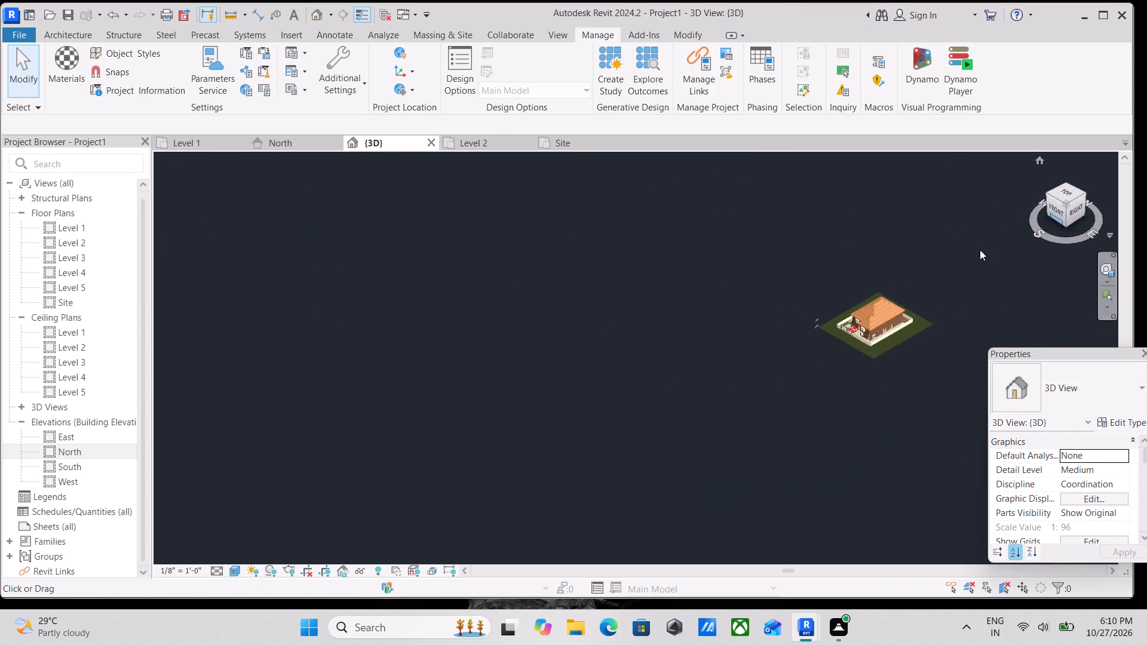
scroll(844, 282, "up", 3)
scroll(571, 397, "up", 11)
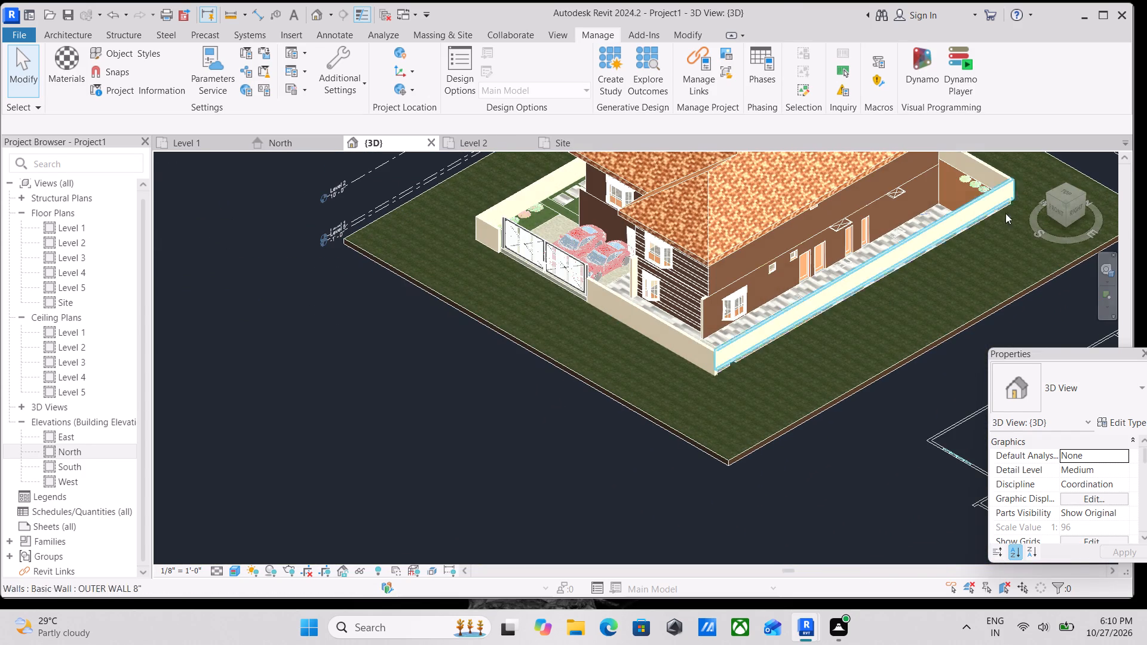
left_click(1063, 209)
scroll(898, 274, "up", 3)
scroll(640, 333, "up", 11)
middle_click_drag(439, 376, 445, 430)
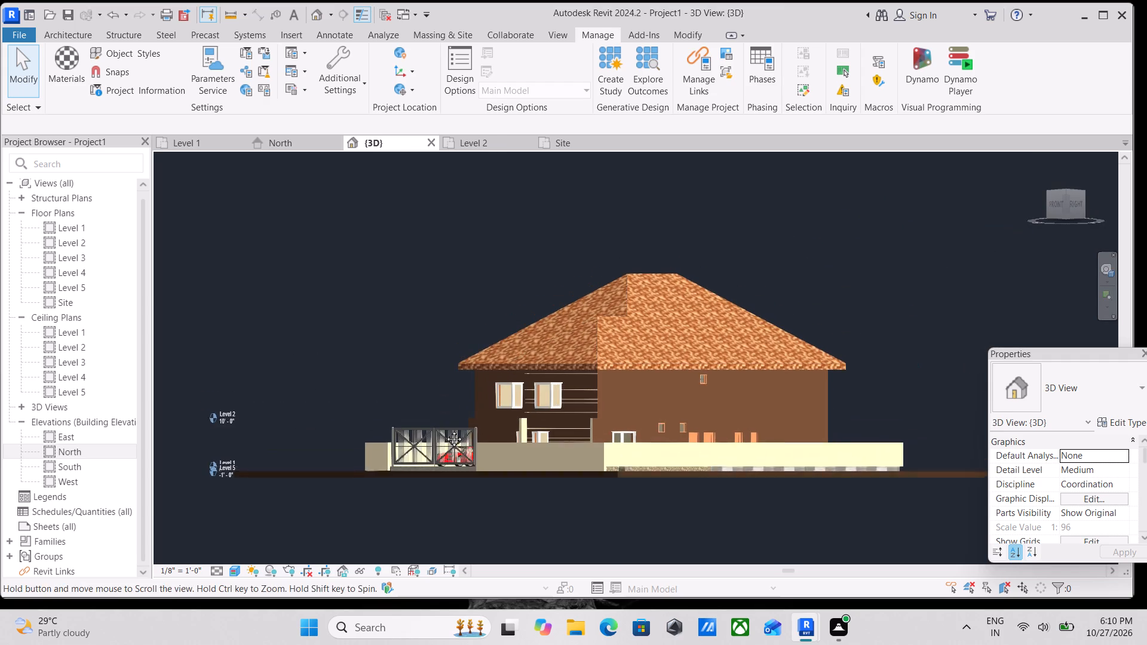
middle_click_drag(445, 430, 451, 450)
scroll(486, 491, "up", 2)
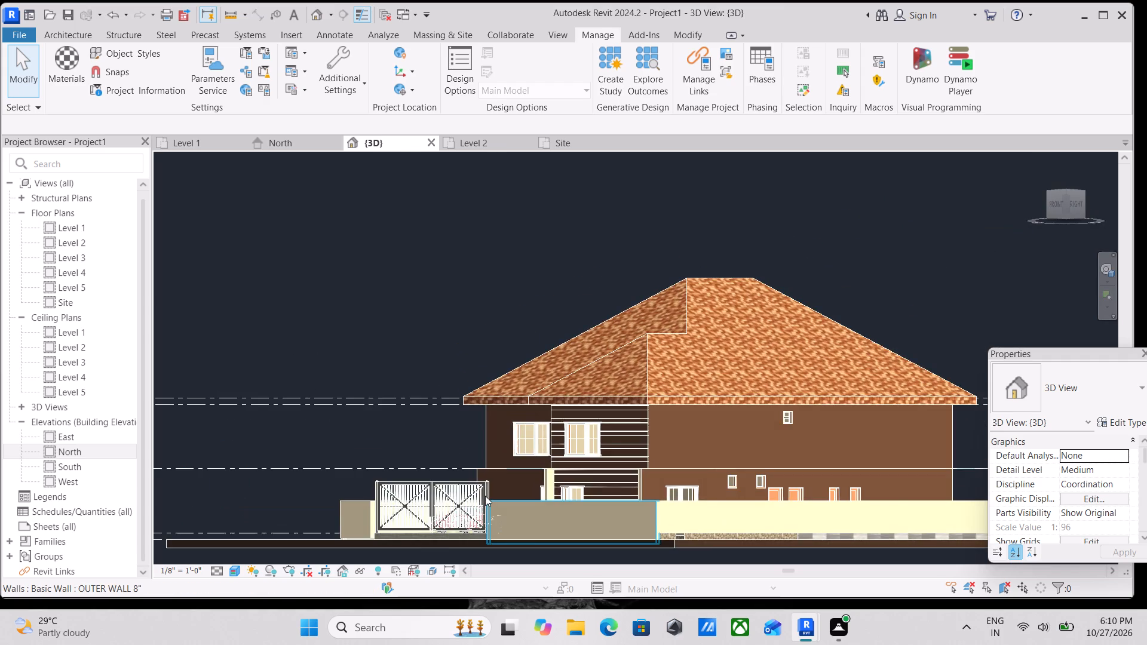
scroll(485, 496, "down", 2)
middle_click_drag(484, 493, 511, 422)
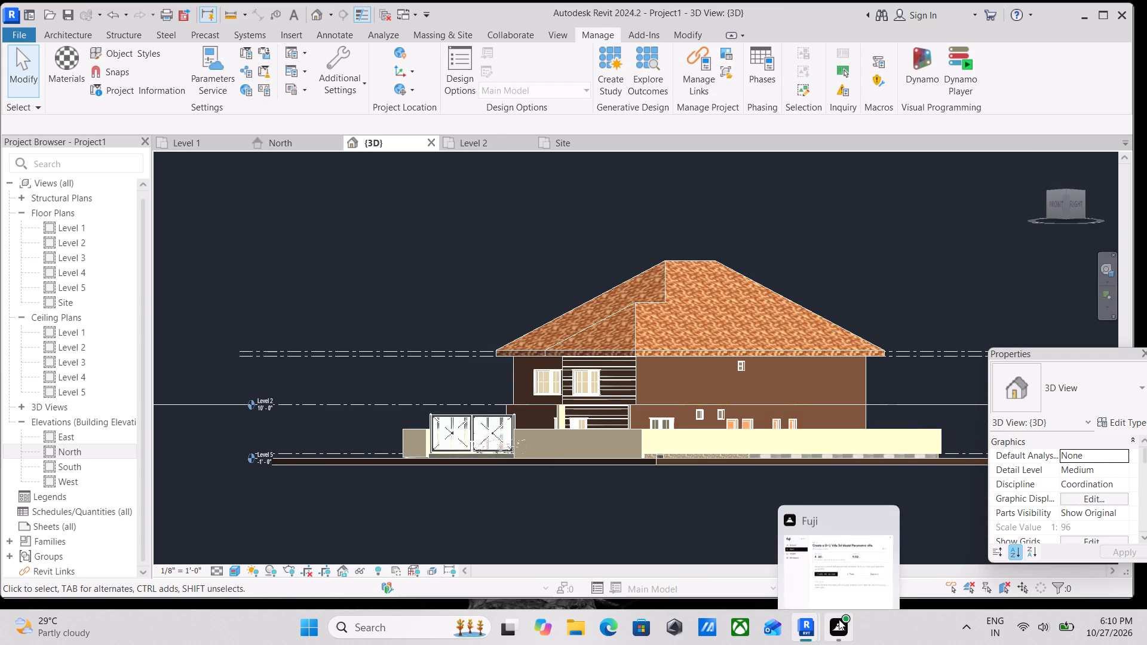
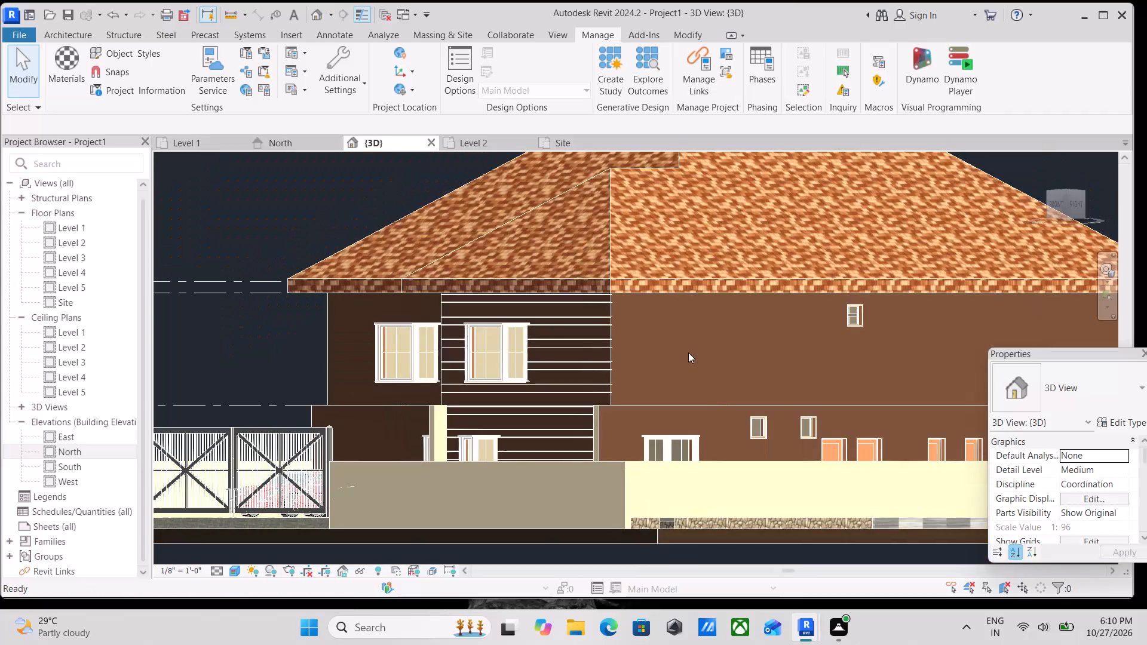
Open the rendering settings for the level front-right view of the house and set the quality to Medium.
middle_click_drag(688, 352, 660, 352)
scroll(703, 340, "down", 3)
middle_click_drag(703, 340, 520, 368)
scroll(529, 367, "down", 1)
middle_click_drag(529, 367, 602, 383)
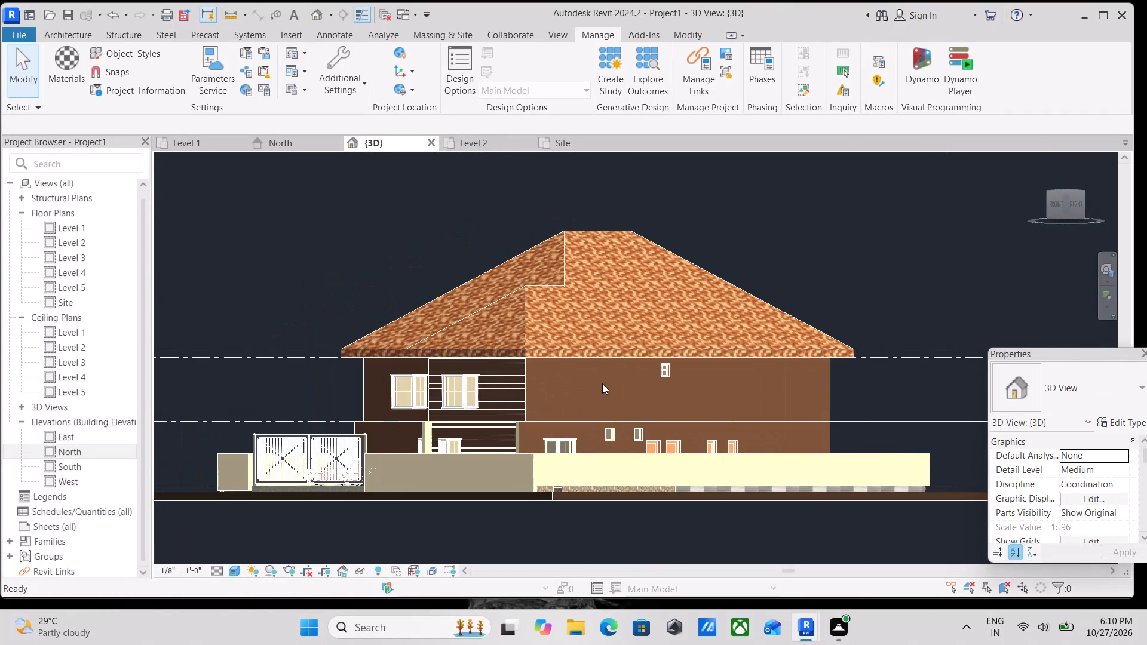
type("rr")
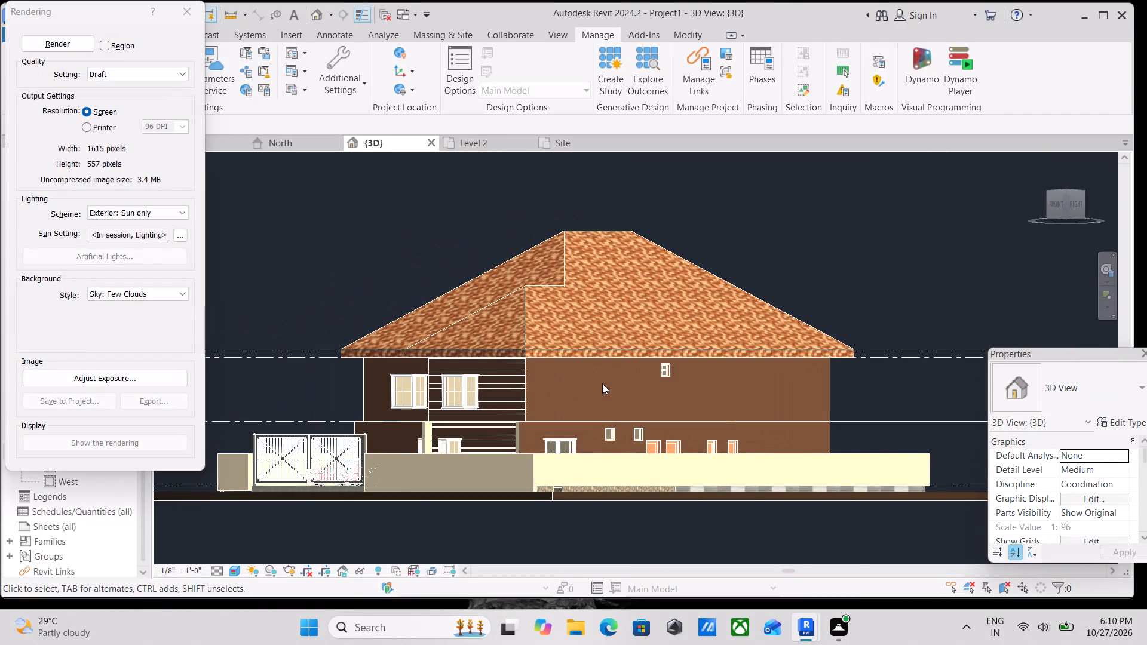
left_click(148, 75)
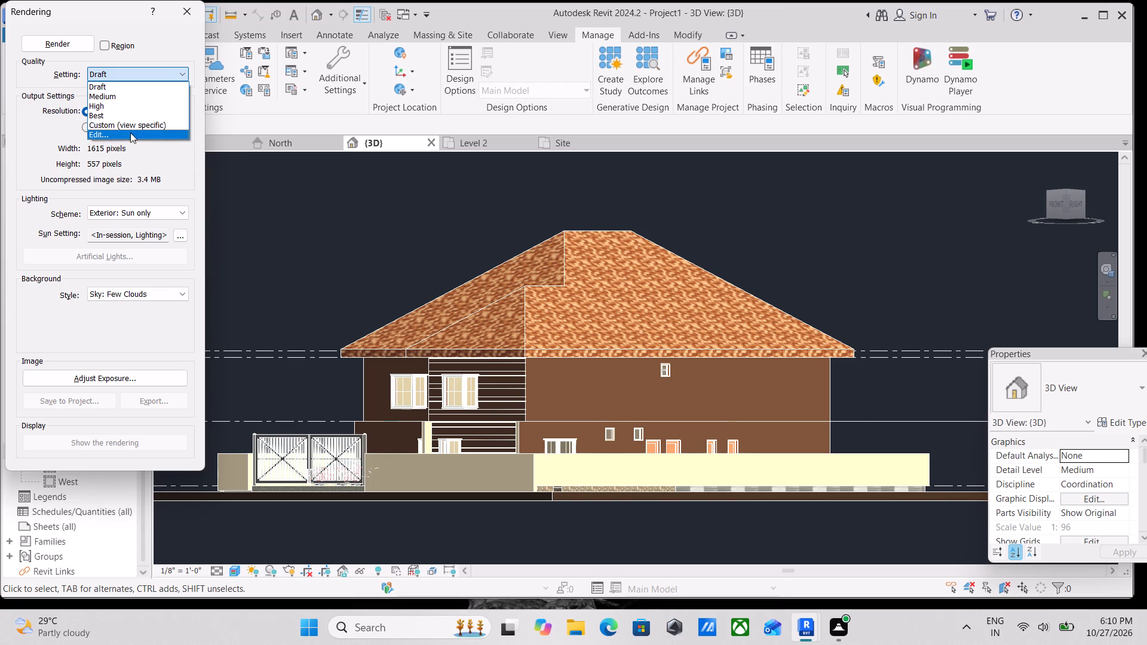
left_click(124, 97)
scroll(513, 277, "down", 2)
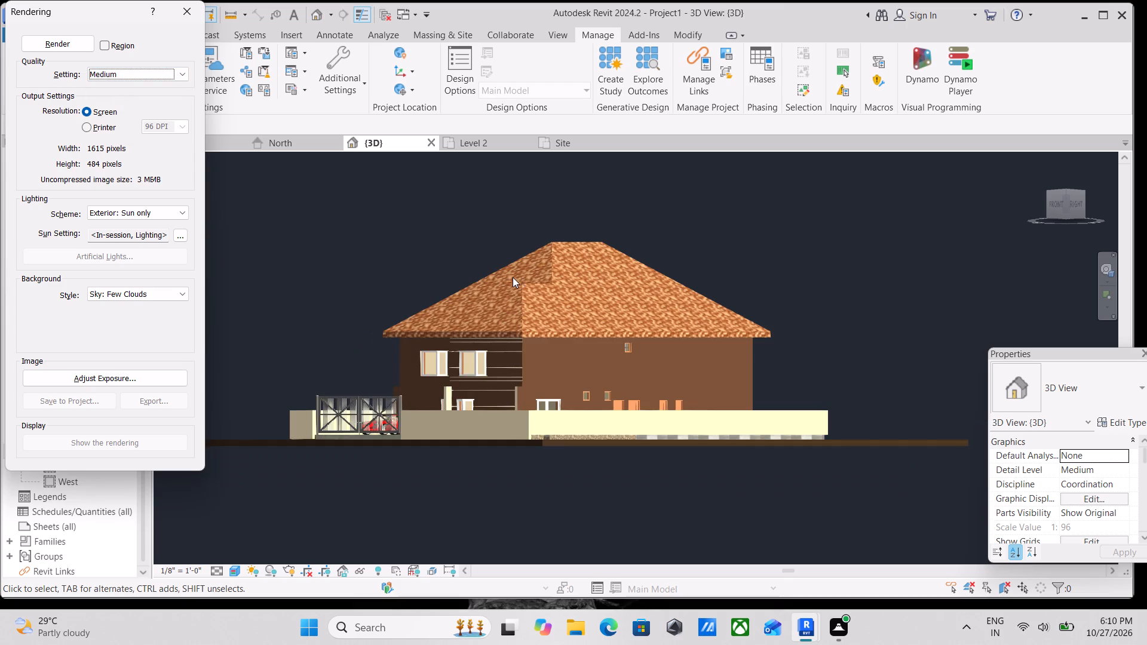
Enable region rendering, raise the region's top edge slightly, and bring its right and left edges in closer around the house and compound wall.
left_click(103, 42)
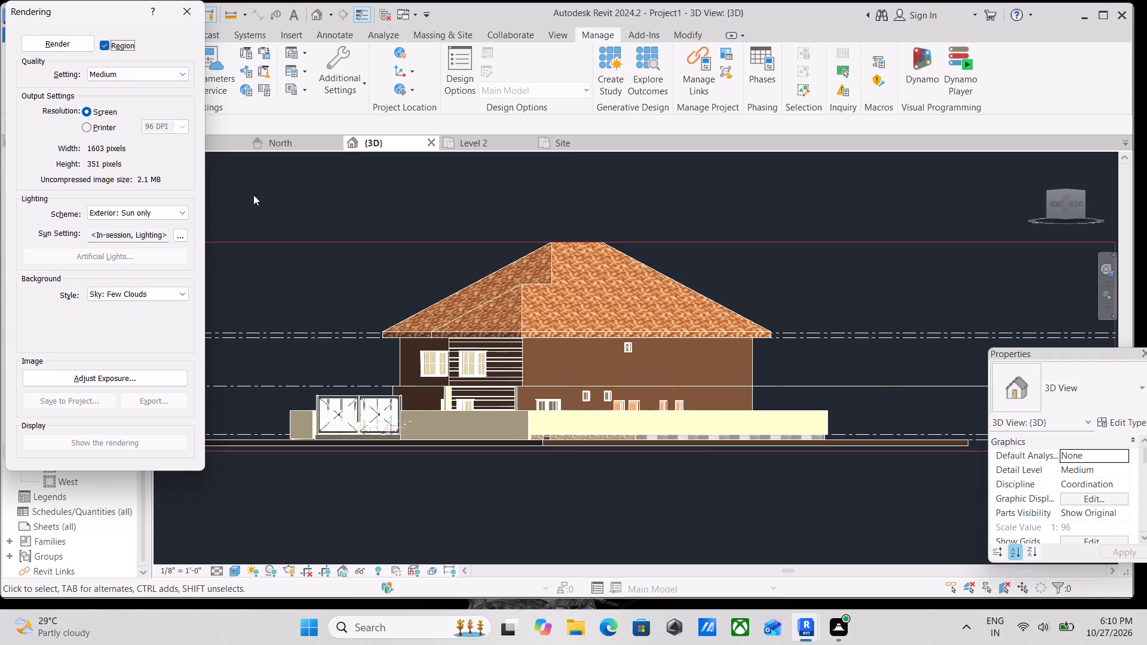
middle_click_drag(271, 200, 473, 170)
scroll(533, 197, "down", 1)
middle_click_drag(533, 197, 474, 222)
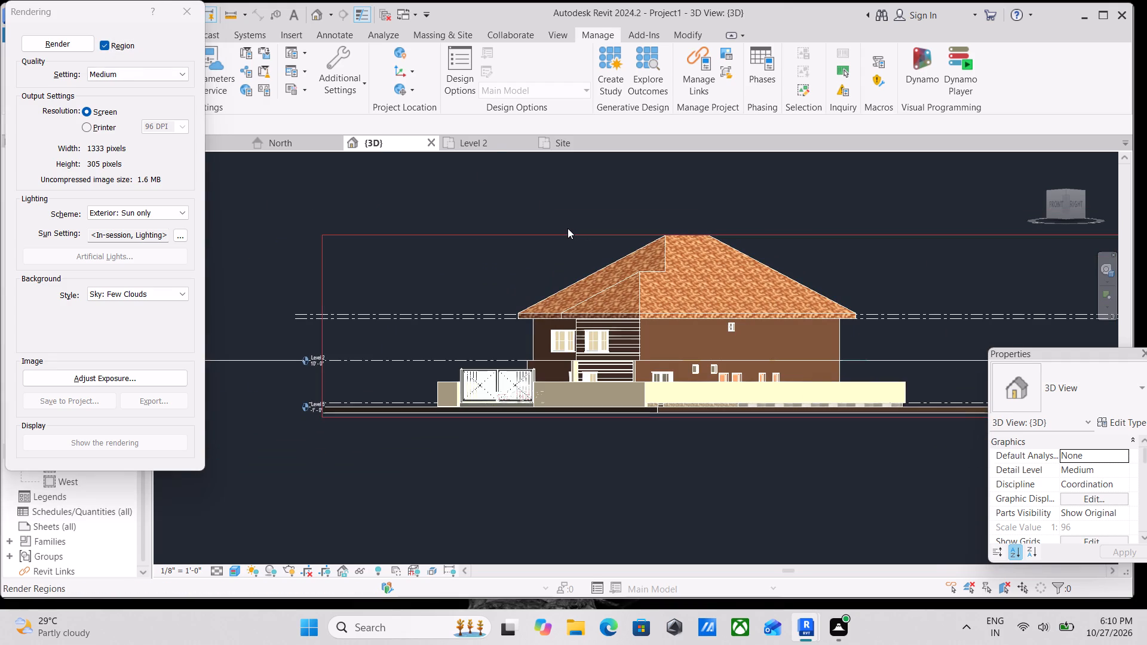
left_click(564, 229)
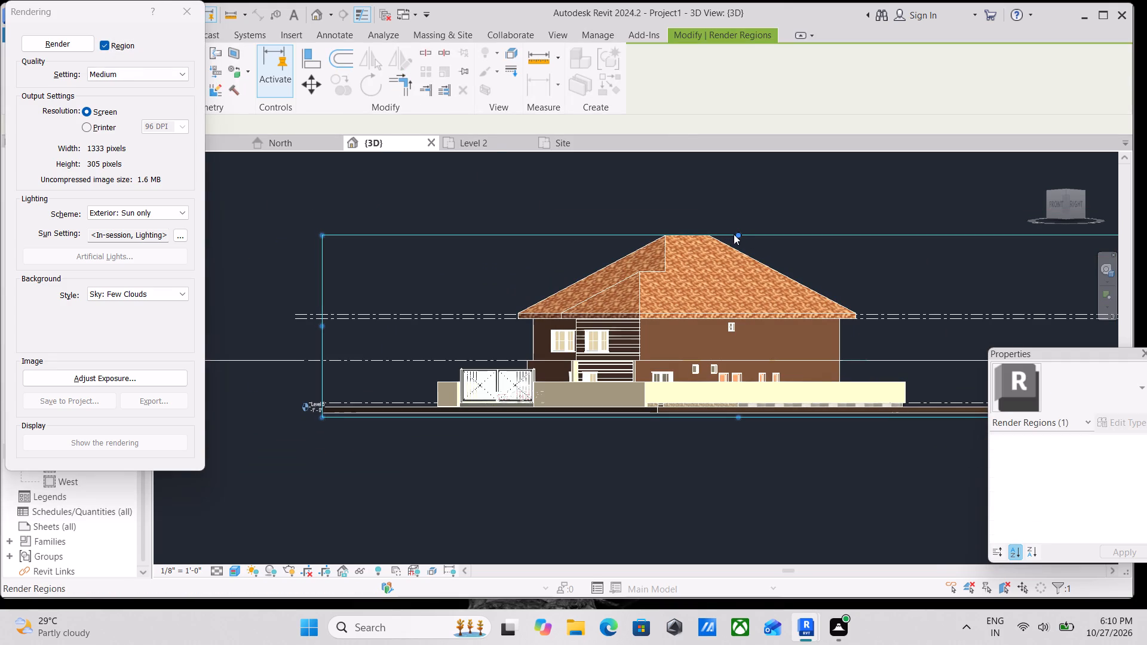
left_click_drag(734, 234, 735, 222)
middle_click_drag(738, 224, 461, 191)
scroll(539, 196, "down", 1)
scroll(627, 211, "down", 1)
middle_click(627, 211)
left_click_drag(796, 266, 717, 273)
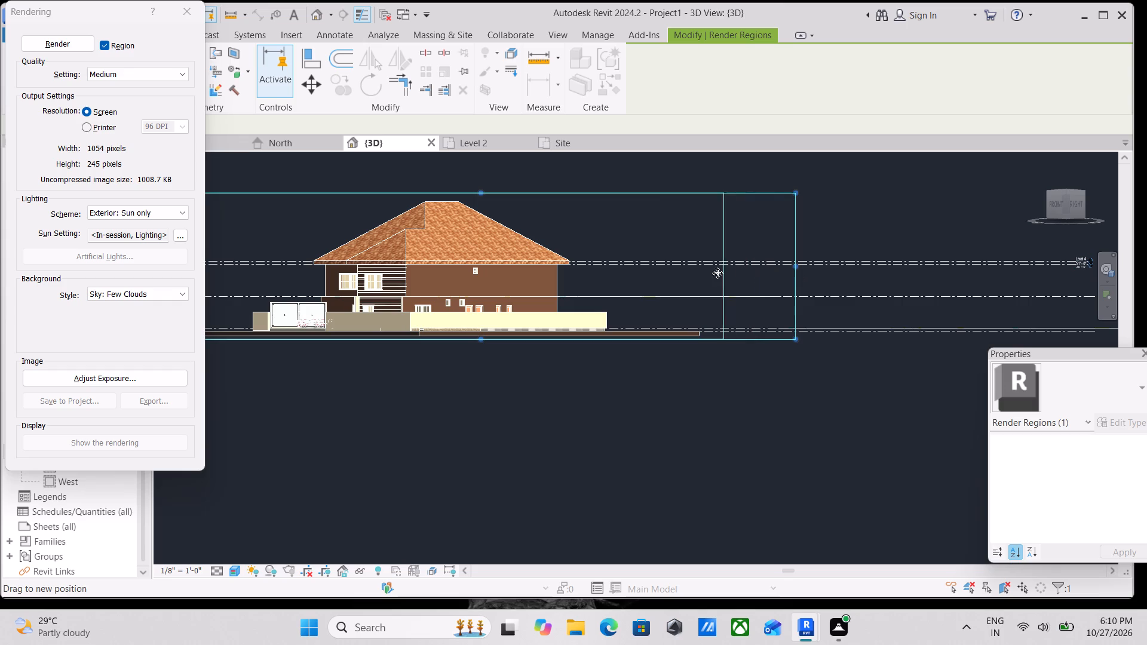
left_click_drag(717, 273, 642, 282)
middle_click_drag(556, 285, 786, 279)
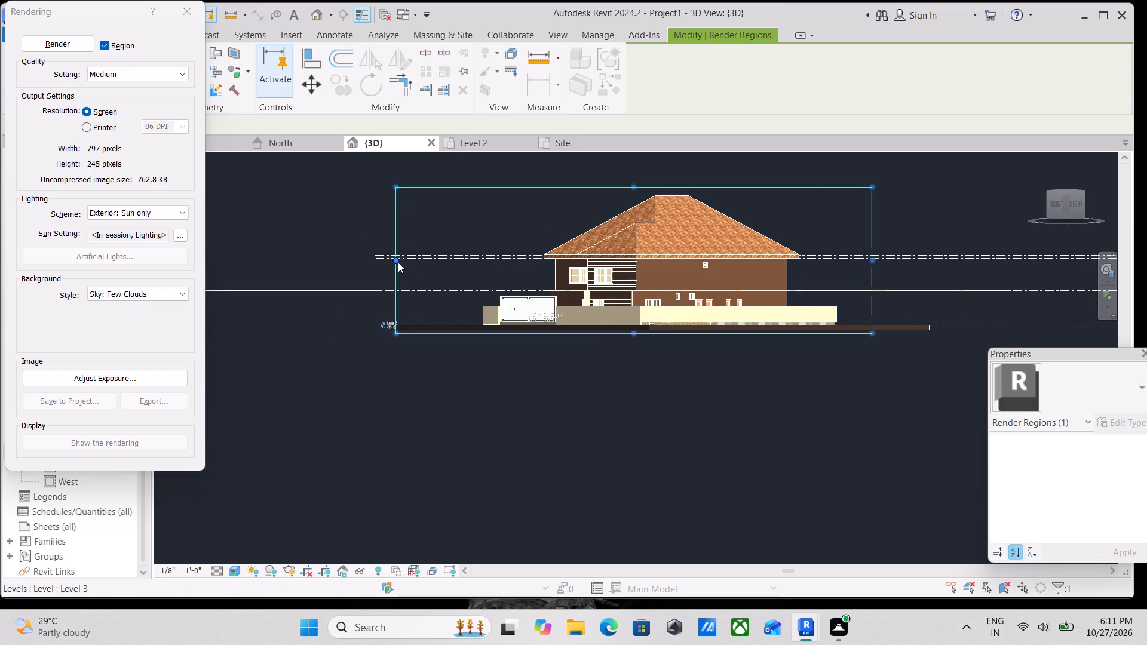
left_click_drag(395, 257, 460, 263)
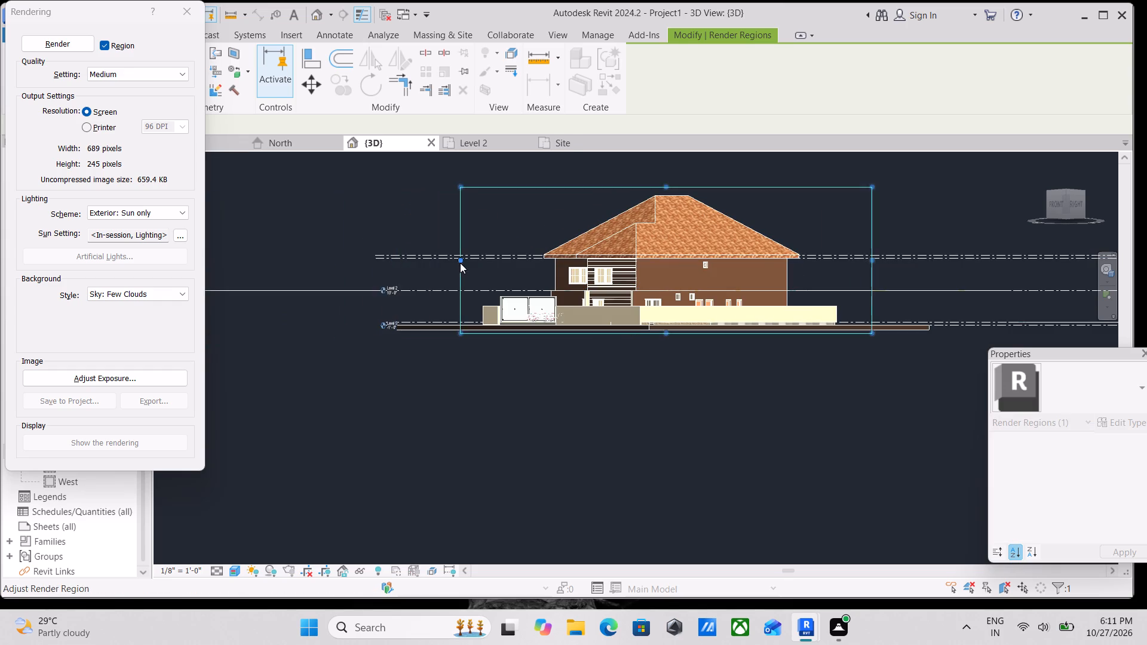
Refine the render region by raising its top edge slightly above the roof and bringing its right edge closer to the compound wall.
scroll(469, 275, "up", 10)
middle_click_drag(528, 314, 454, 347)
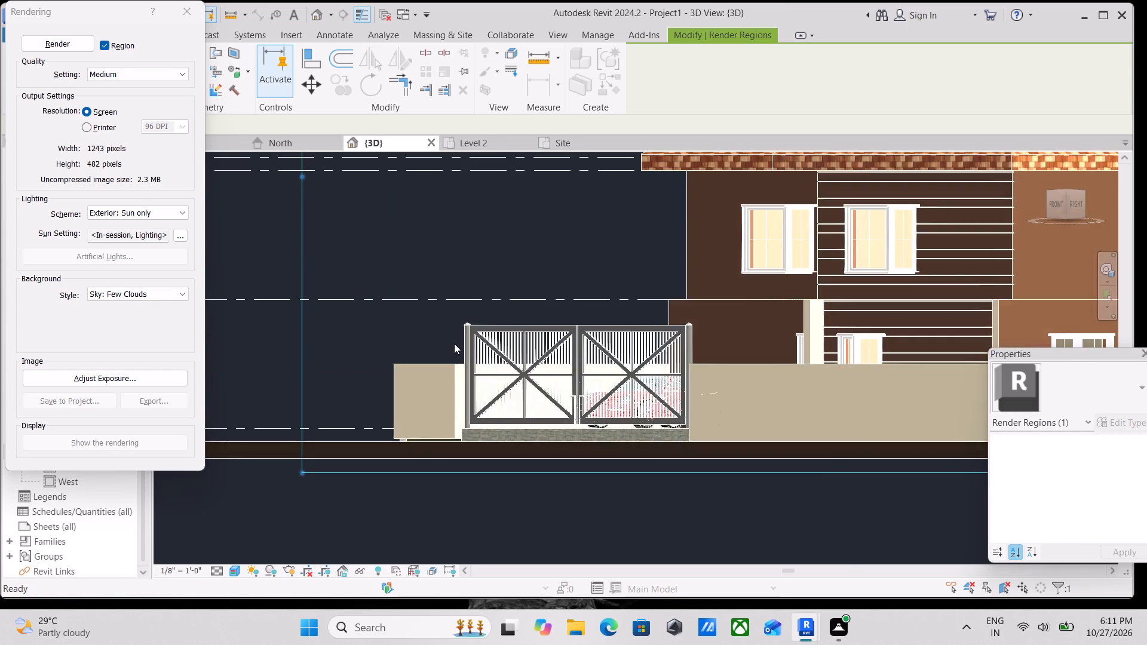
scroll(454, 343, "down", 3)
middle_click_drag(454, 343, 413, 392)
scroll(418, 388, "down", 2)
middle_click_drag(418, 388, 310, 400)
middle_click_drag(358, 374, 330, 402)
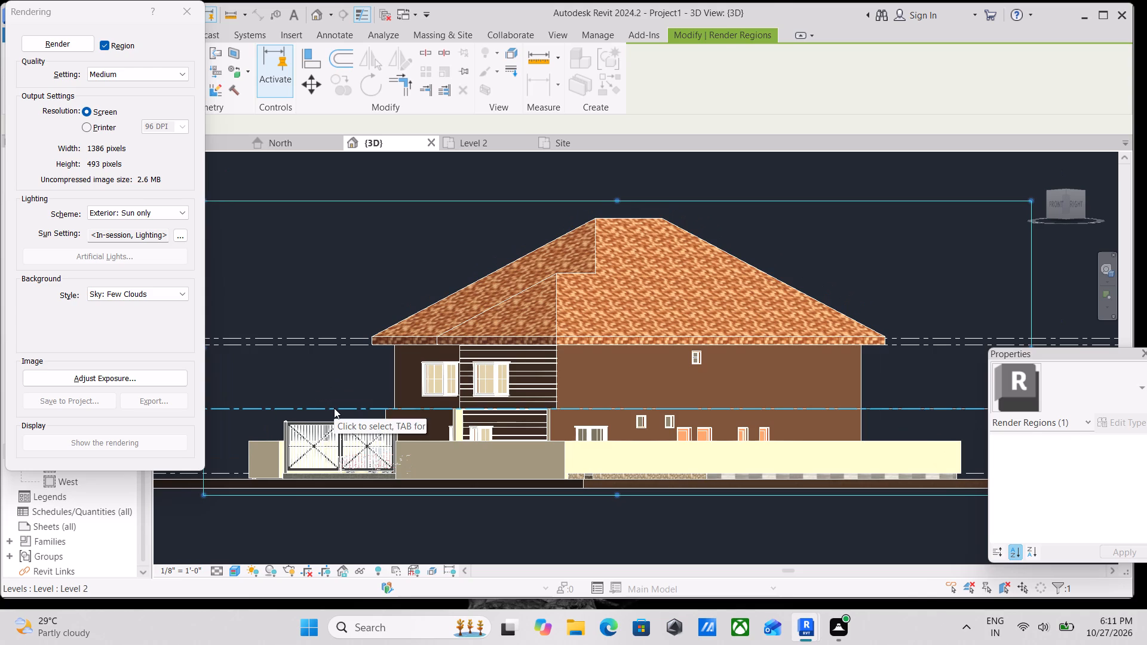
type("rr")
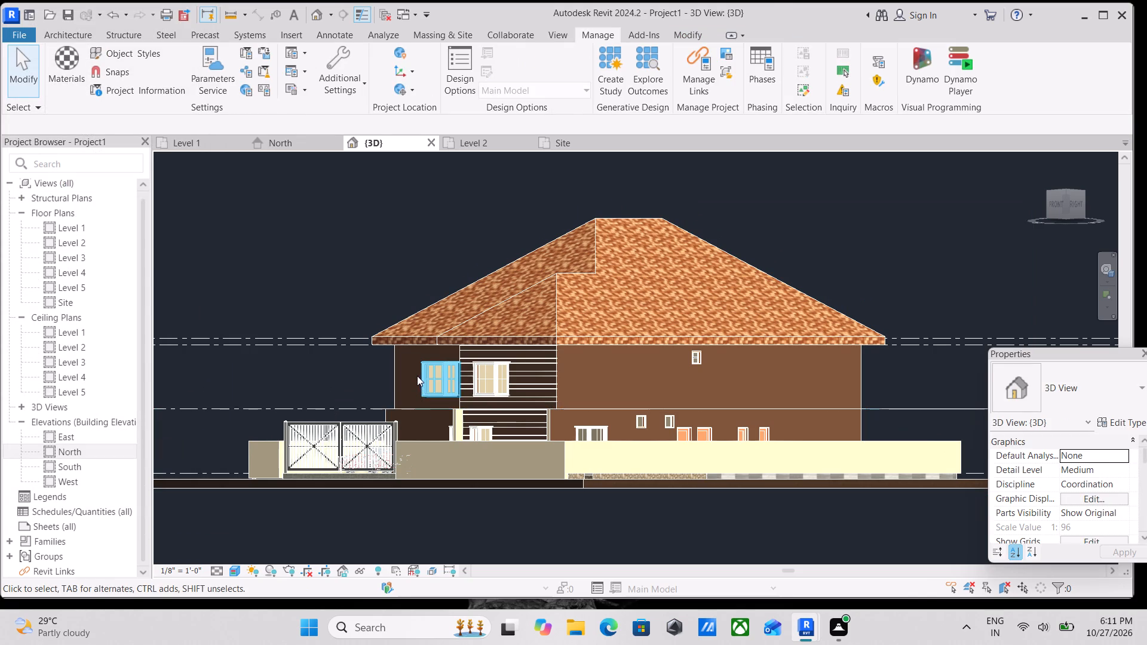
scroll(385, 423, "down", 3)
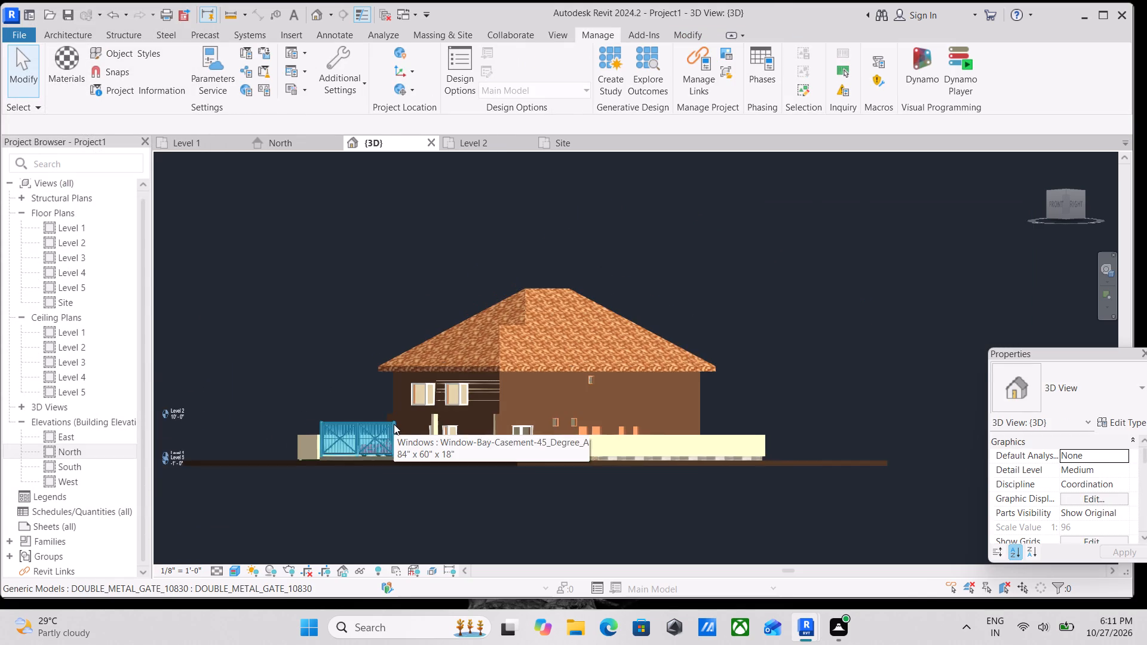
type("rr")
scroll(341, 241, "down", 1)
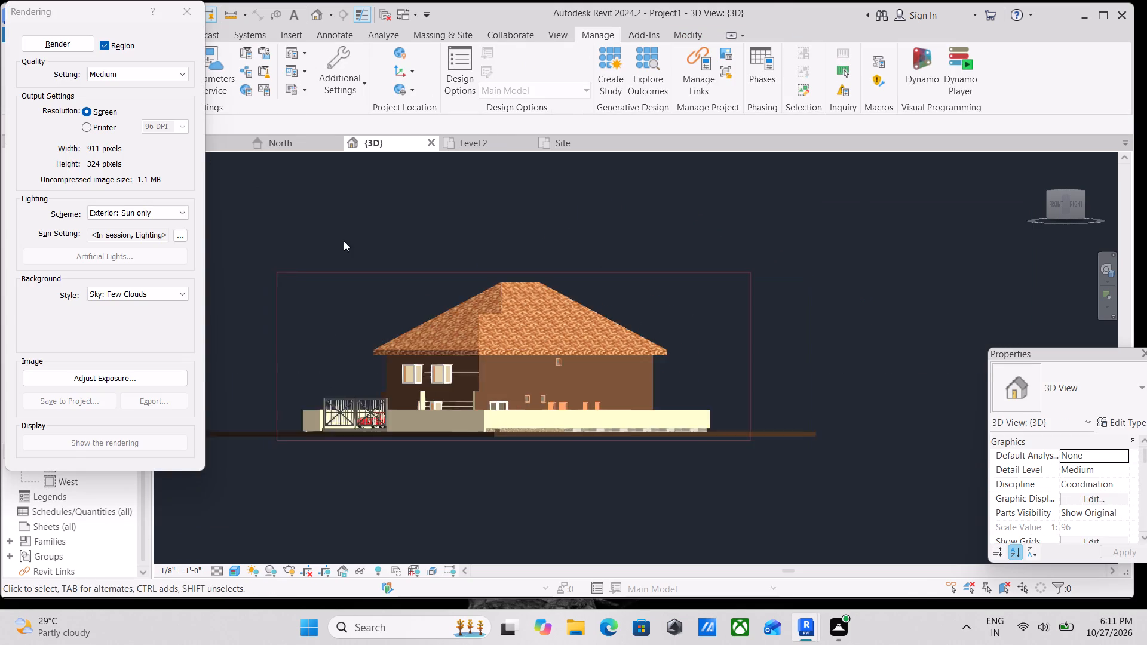
scroll(344, 241, "down", 1)
middle_click_drag(344, 241, 365, 242)
scroll(407, 242, "up", 1)
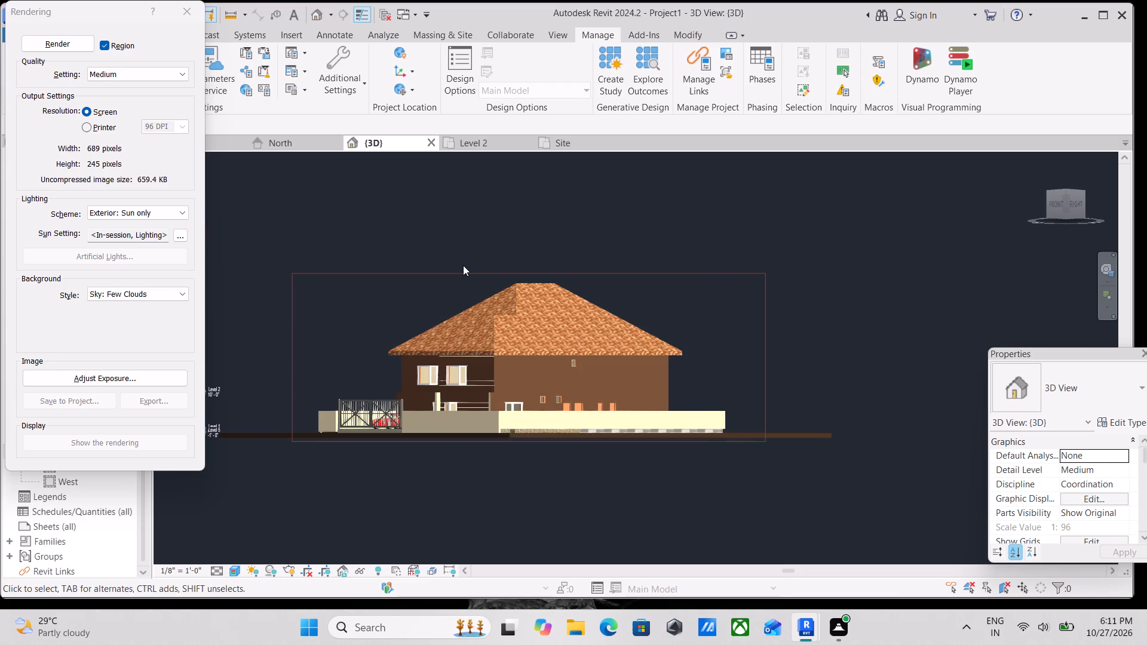
left_click(527, 273)
left_click_drag(527, 271, 529, 262)
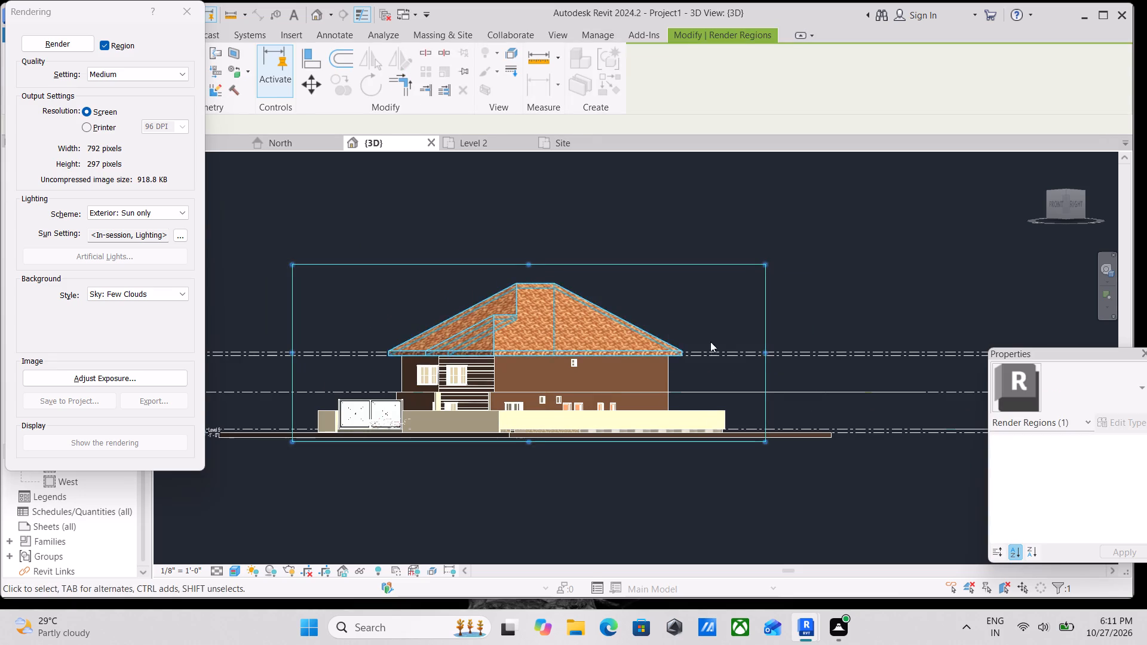
scroll(748, 345, "up", 4)
left_click_drag(767, 354, 747, 363)
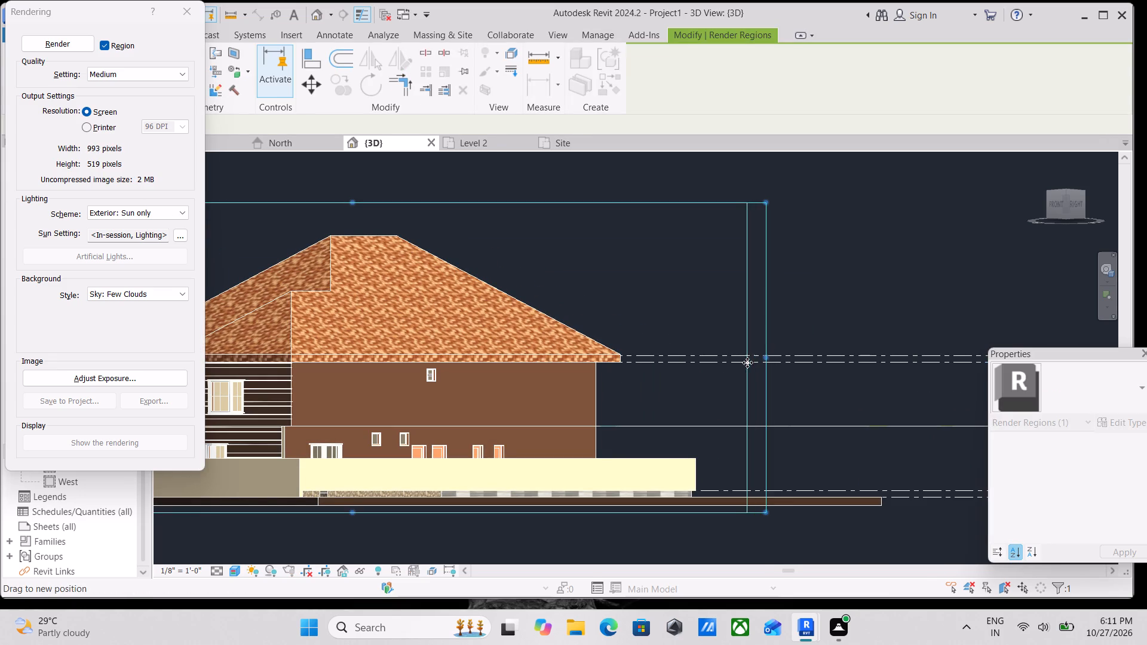
left_click_drag(747, 363, 729, 368)
middle_click_drag(536, 398, 607, 398)
middle_click_drag(476, 389, 635, 398)
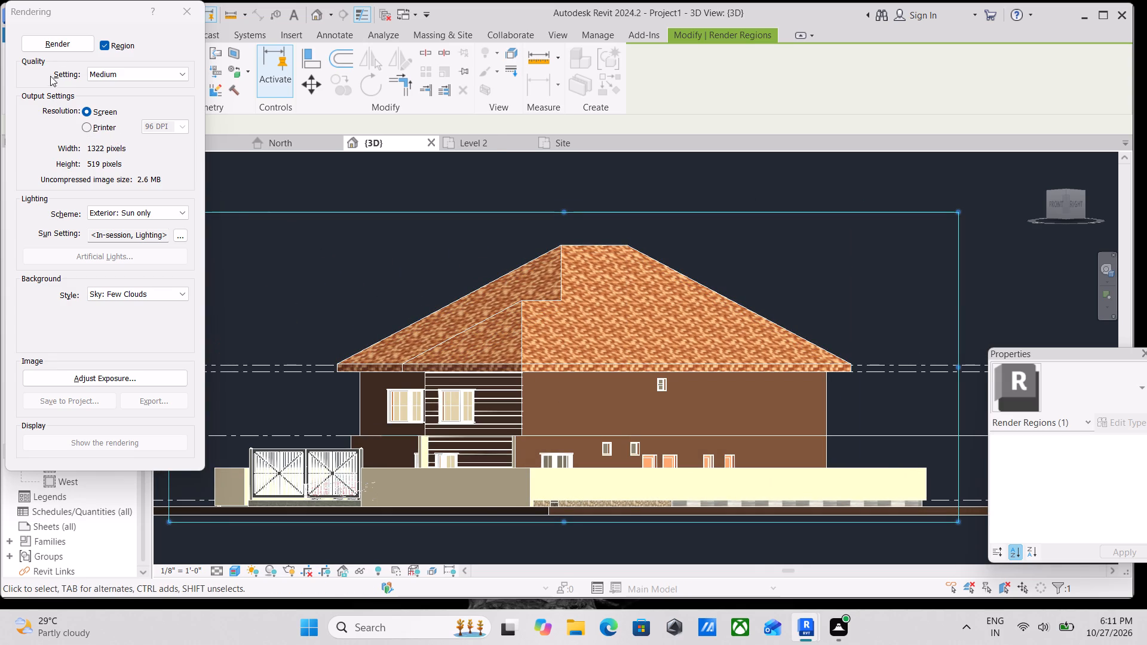
Render the framed region of the house and close the rendering settings.
left_click(35, 42)
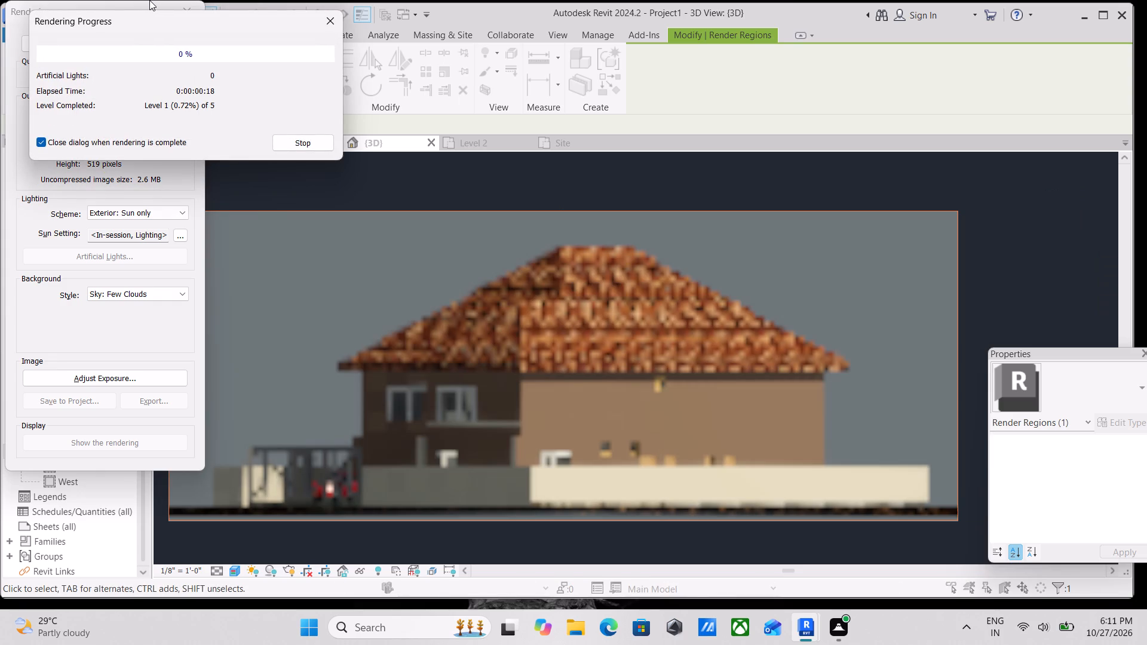
scroll(525, 456, "up", 1)
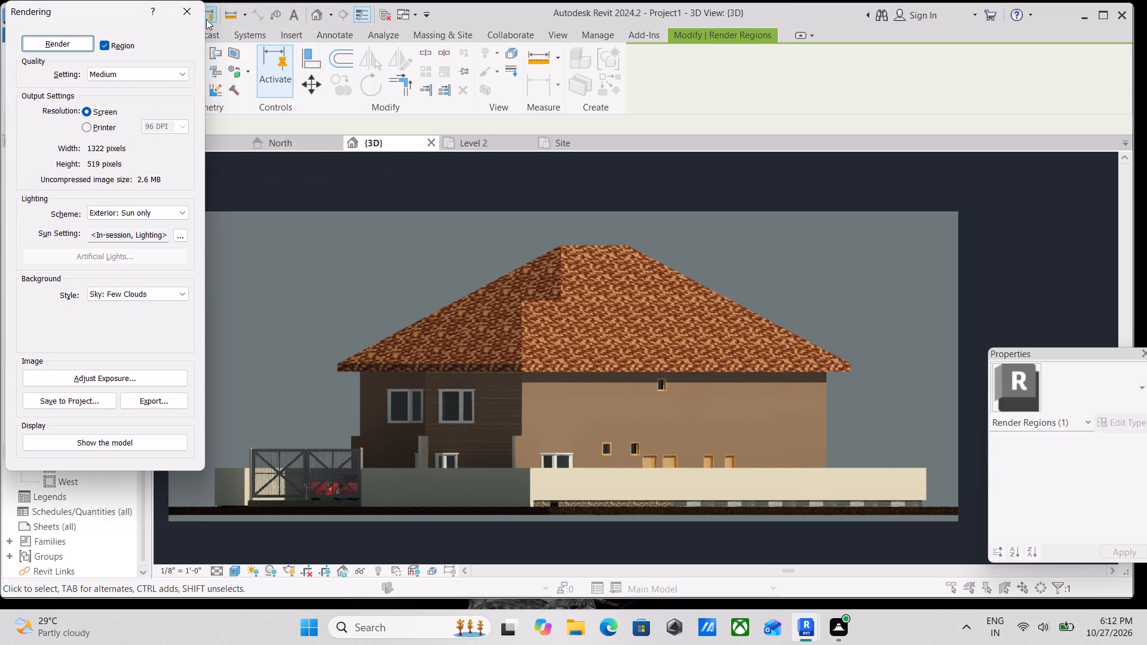
left_click(189, 12)
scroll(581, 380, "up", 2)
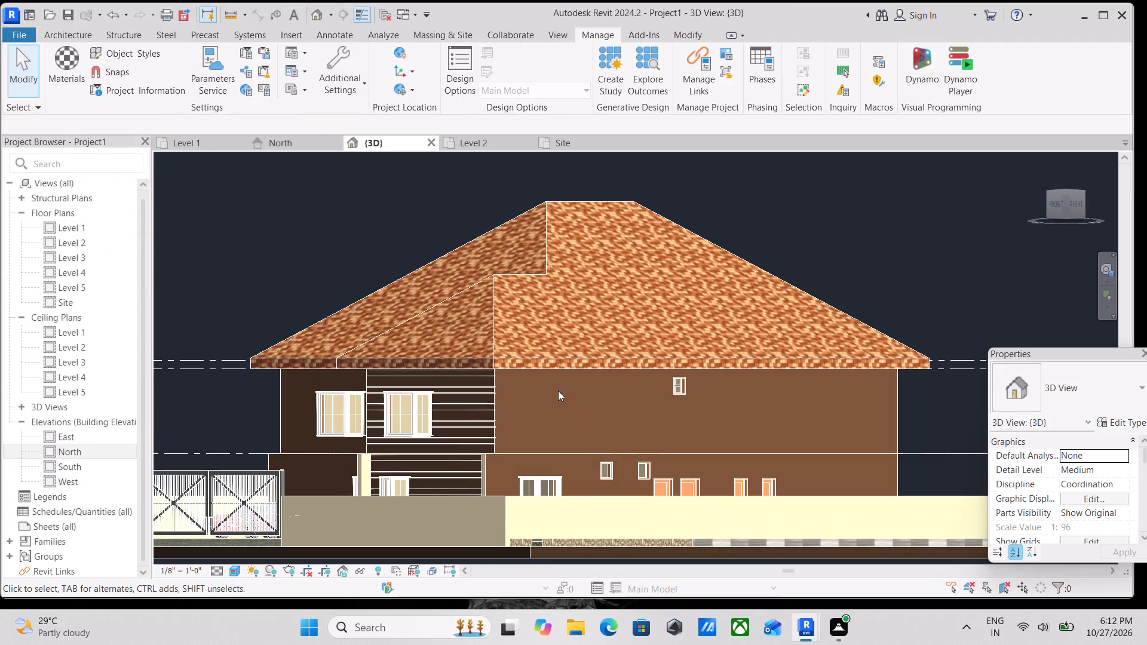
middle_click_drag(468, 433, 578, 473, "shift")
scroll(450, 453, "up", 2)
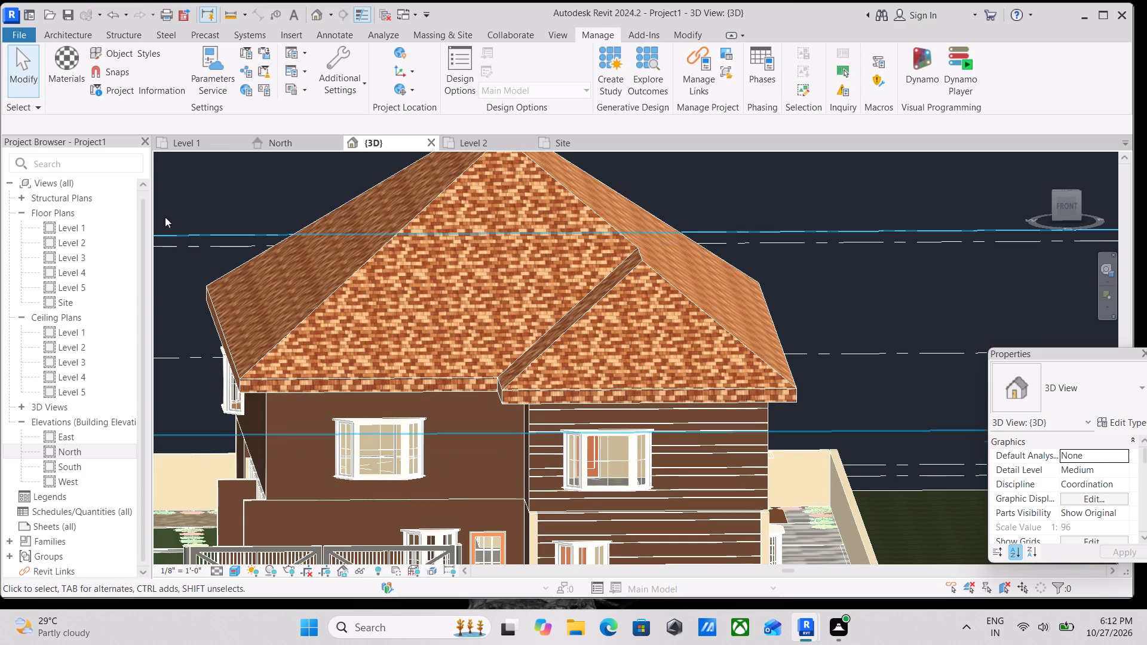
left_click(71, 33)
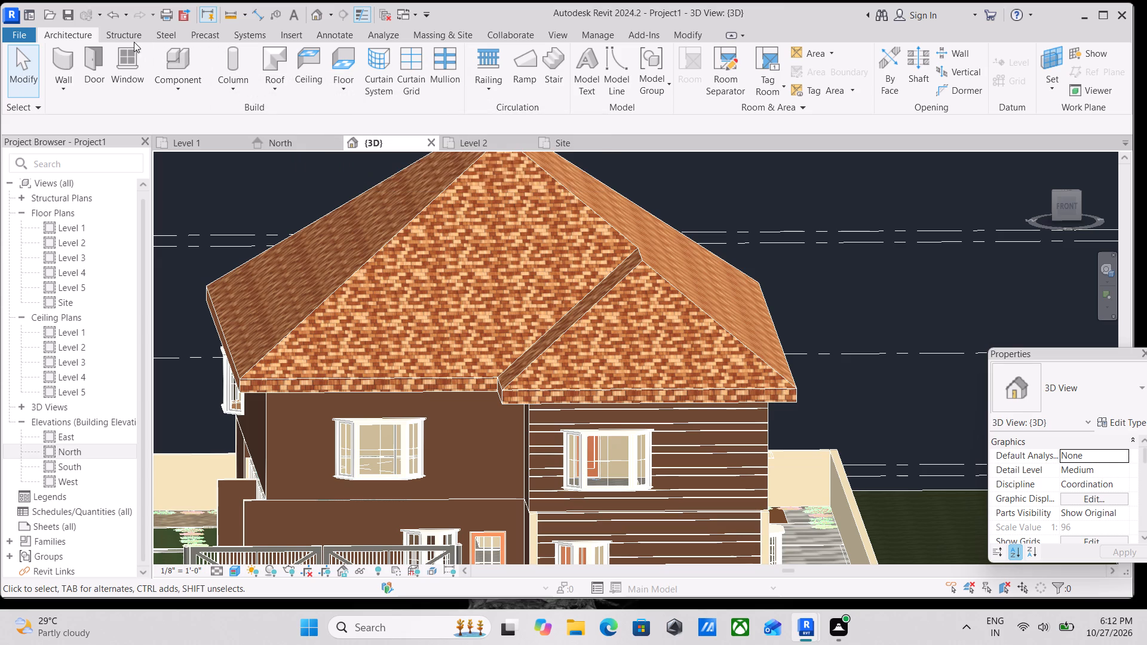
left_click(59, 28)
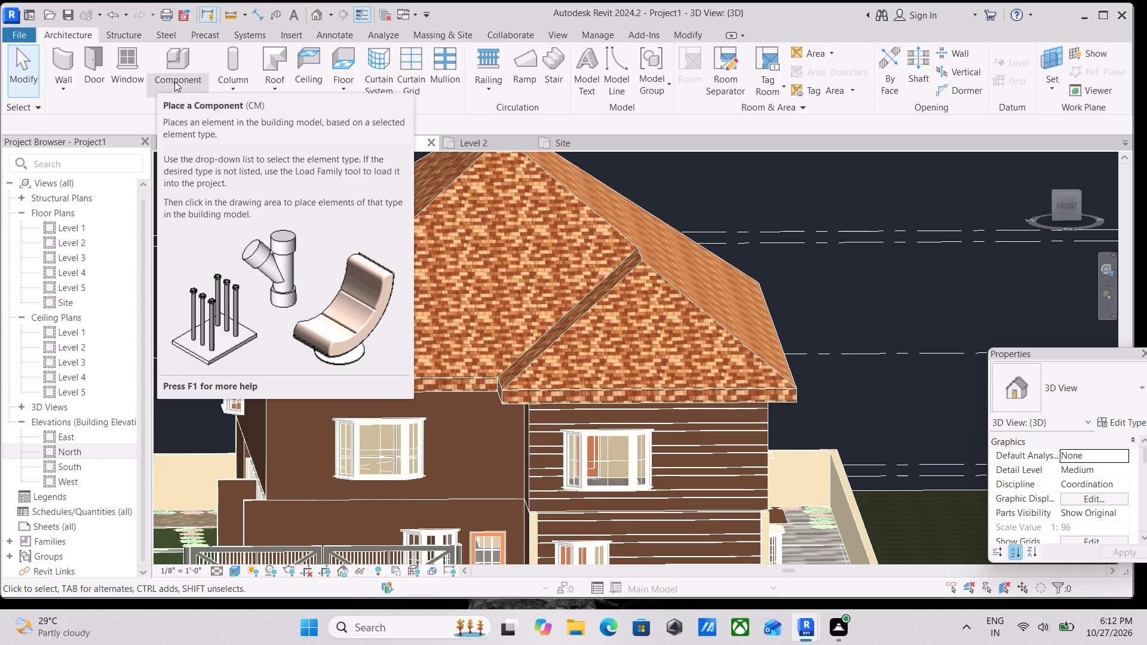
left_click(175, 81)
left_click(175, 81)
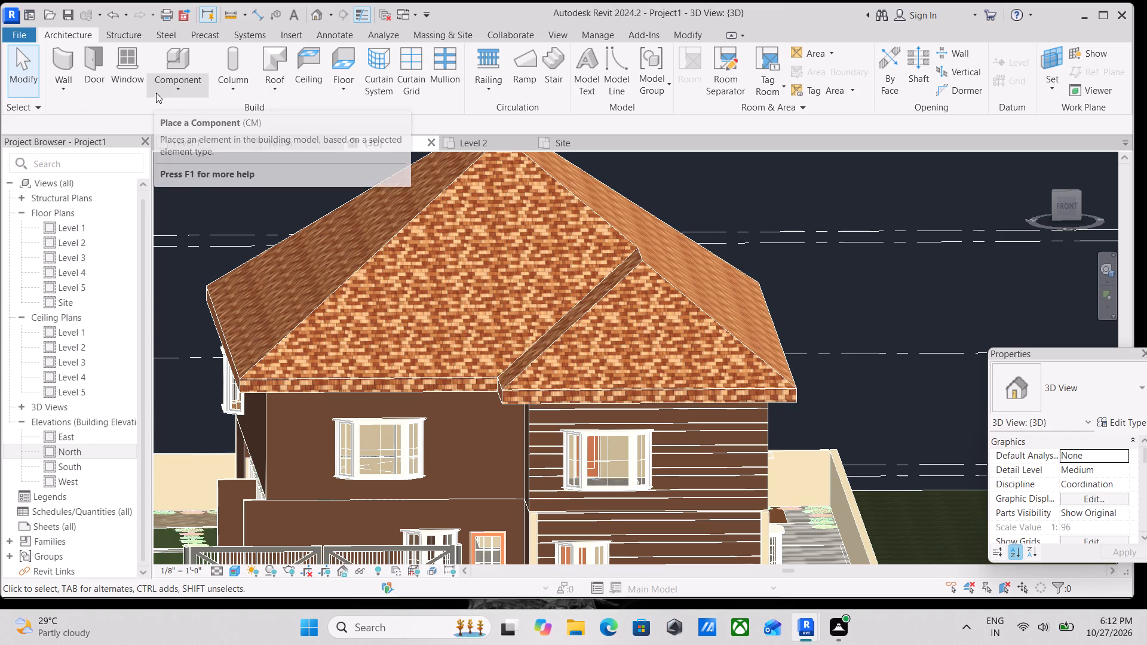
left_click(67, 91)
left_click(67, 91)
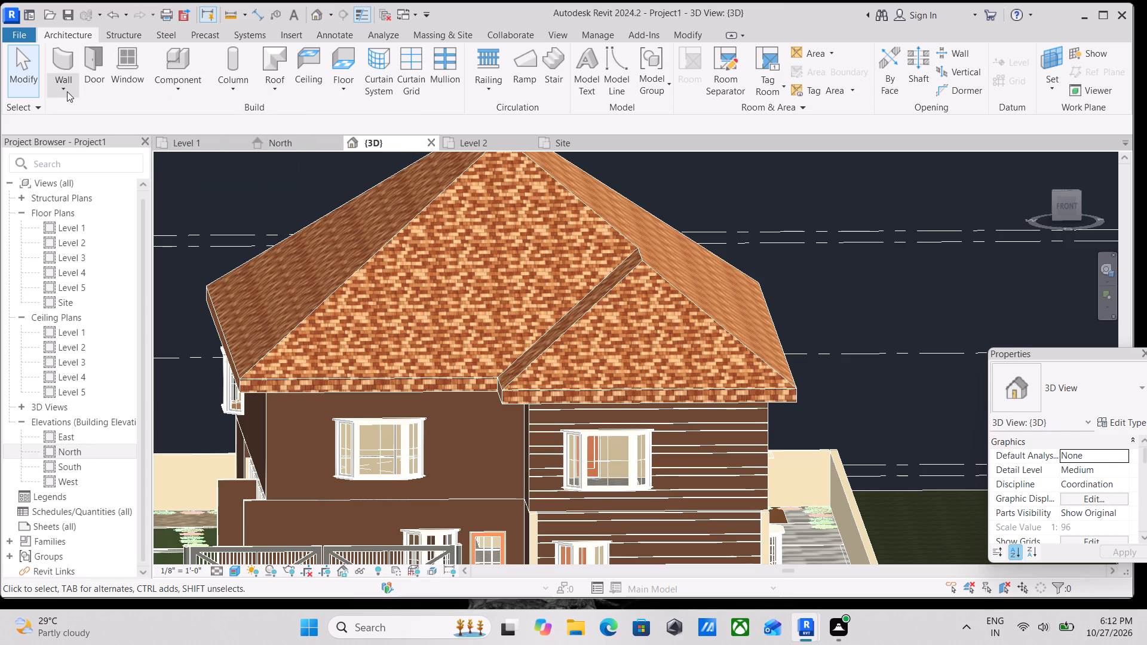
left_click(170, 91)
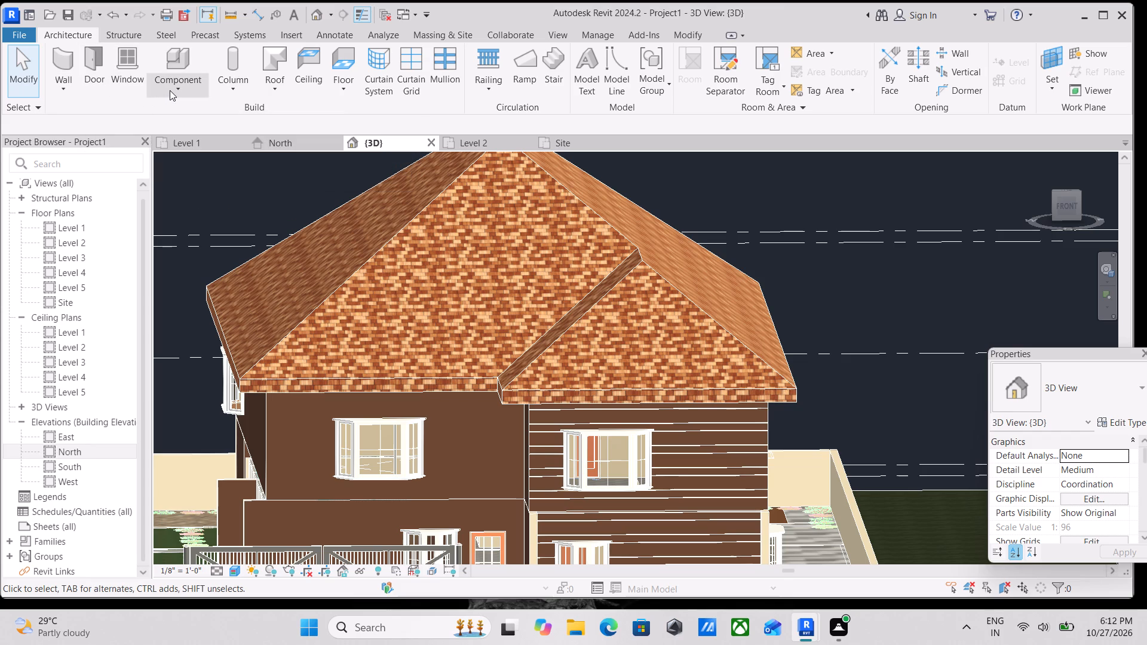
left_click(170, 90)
Remove the dark walnut paint from the four front wall faces: upper and lower, on both the gate-side and siding sections.
left_click(686, 36)
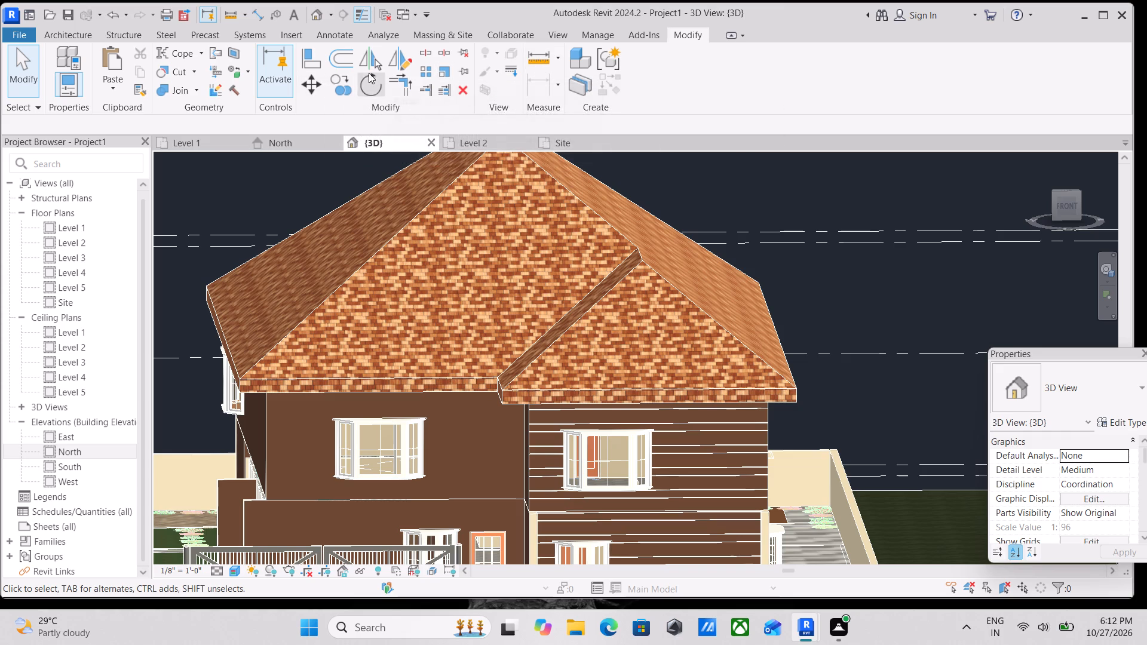
left_click(247, 70)
left_click(271, 127)
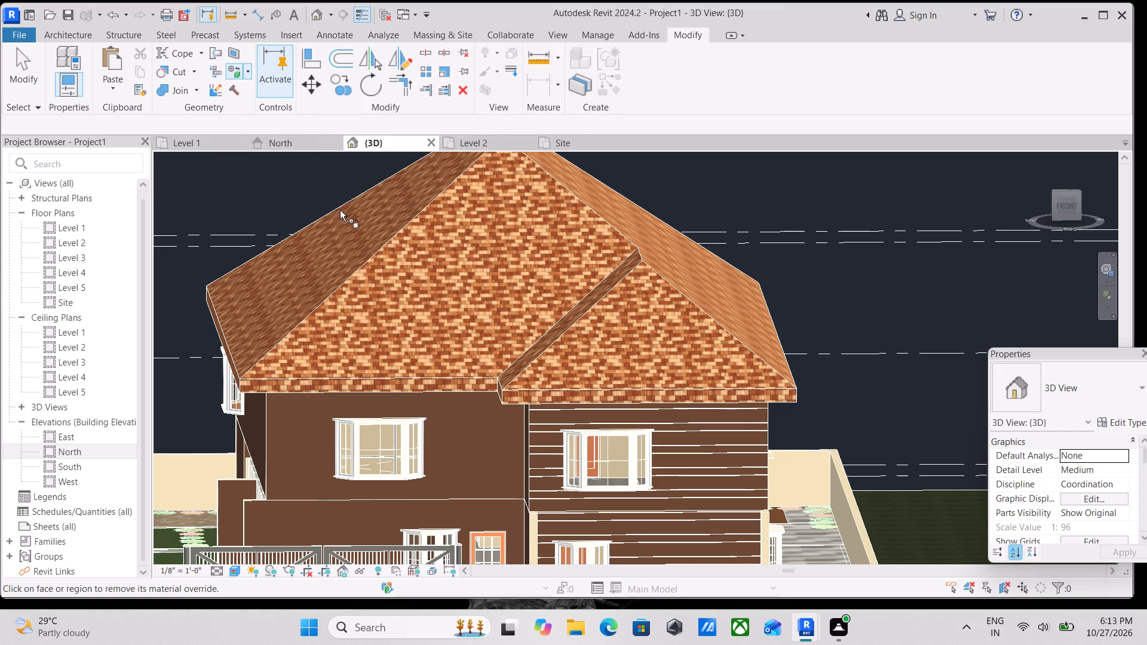
scroll(367, 232, "down", 1)
middle_click_drag(366, 219, 381, 139)
left_click(323, 322)
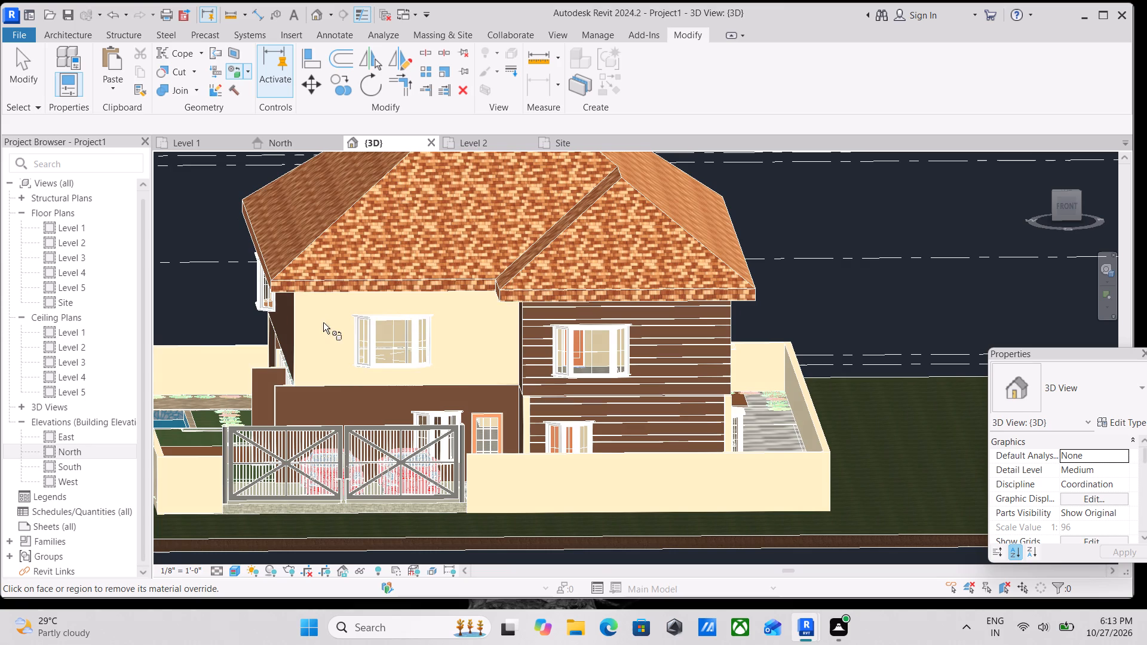
middle_click_drag(451, 365, 413, 280)
left_click(639, 275)
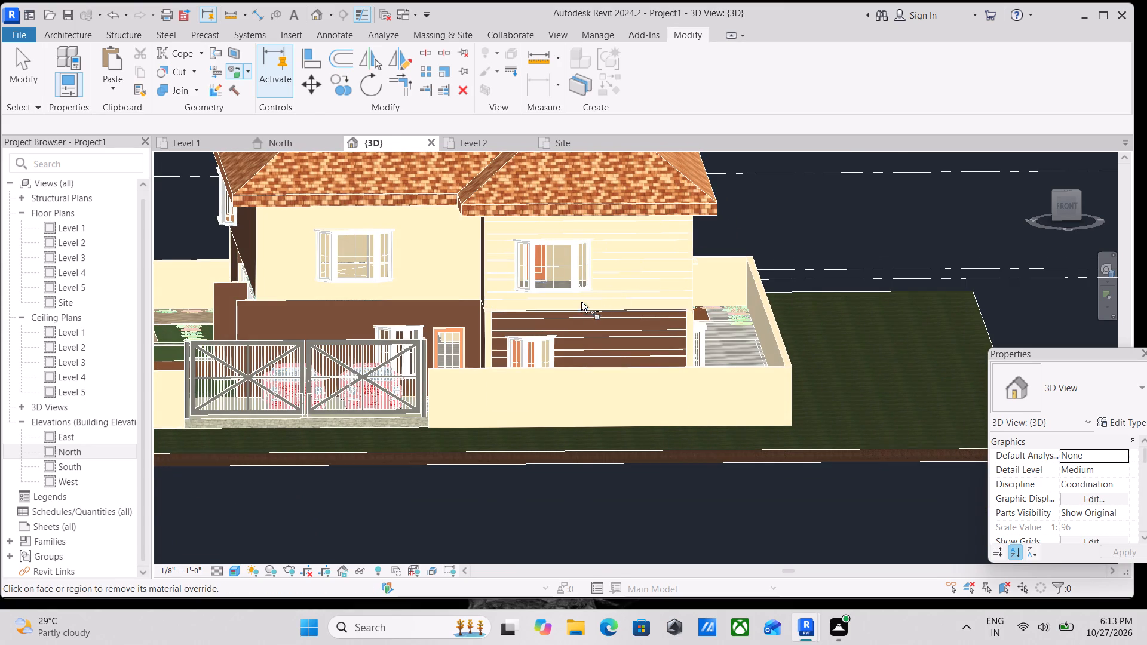
scroll(568, 306, "up", 2)
left_click(232, 320)
middle_click_drag(244, 314, 311, 232)
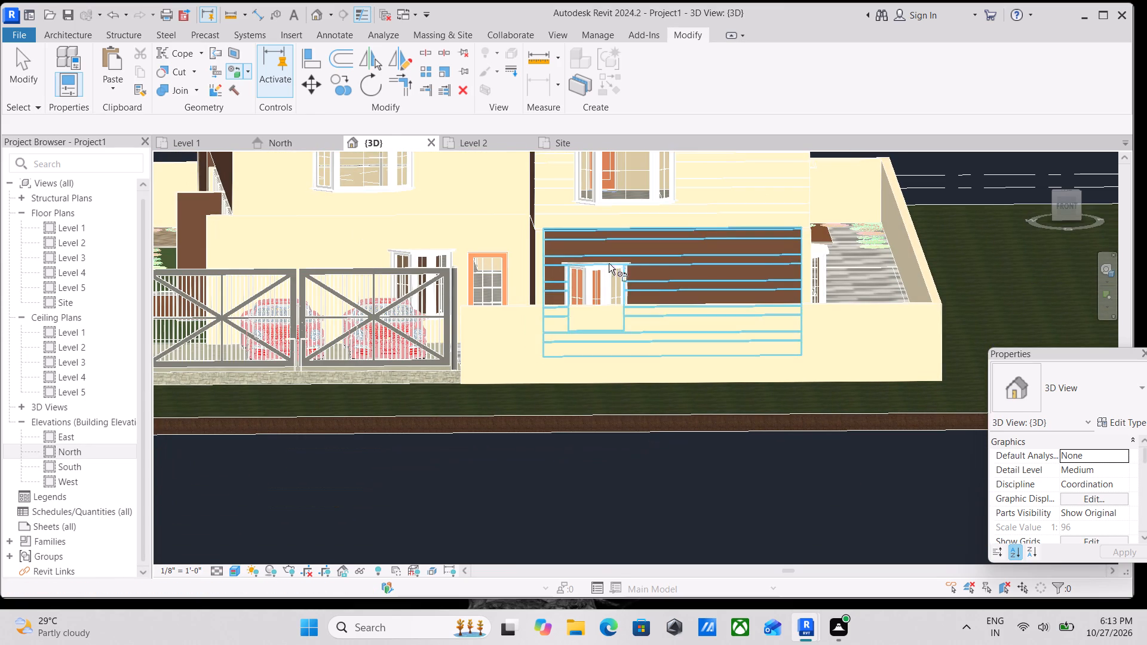
left_click(618, 257)
Remove the dark walnut paint from the upper and lower outer wall faces on the house's left side.
scroll(633, 254, "down", 1)
middle_click_drag(633, 254, 566, 290)
scroll(568, 287, "down", 3)
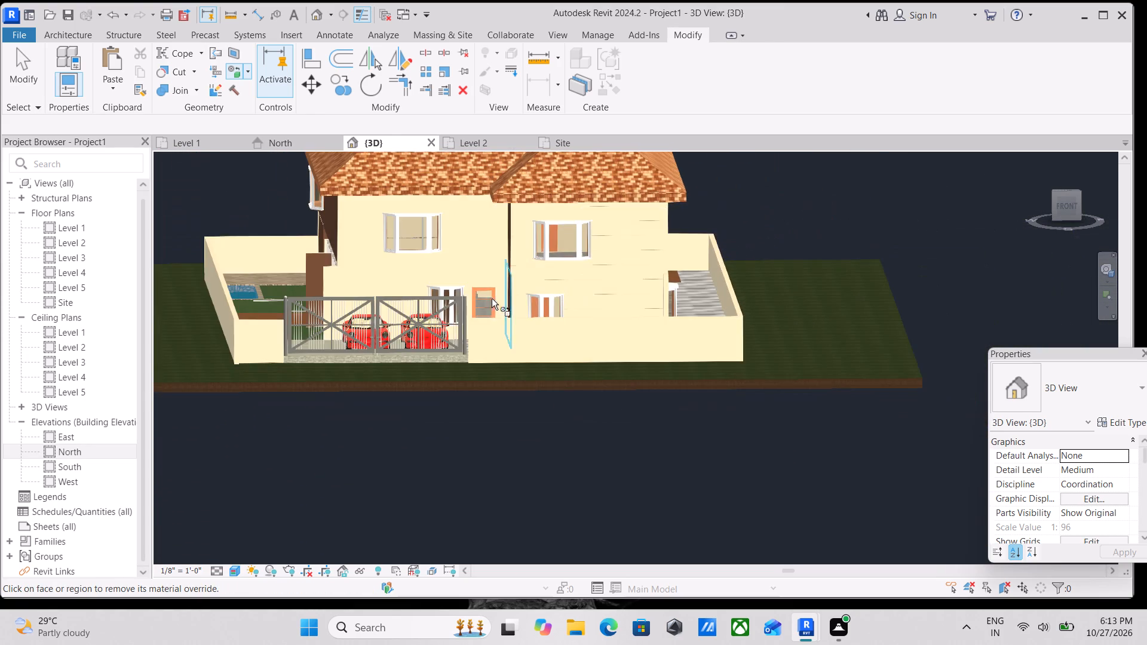
scroll(492, 299, "down", 2)
middle_click_drag(446, 279, 618, 290, "shift")
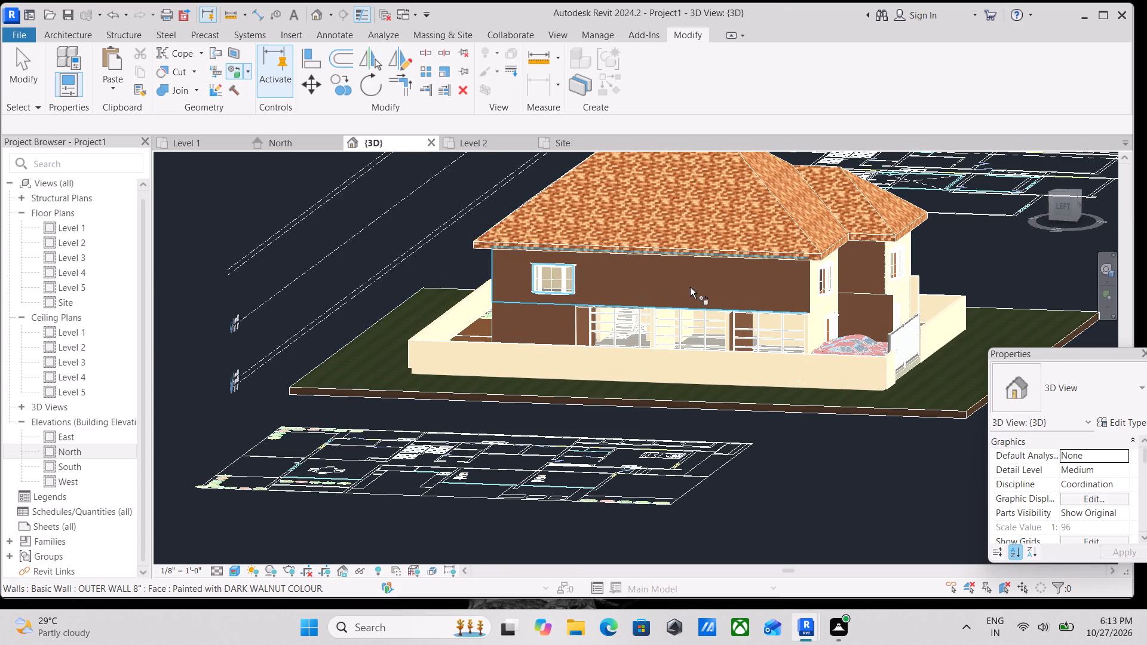
left_click(691, 286)
scroll(590, 314, "up", 3)
left_click(543, 318)
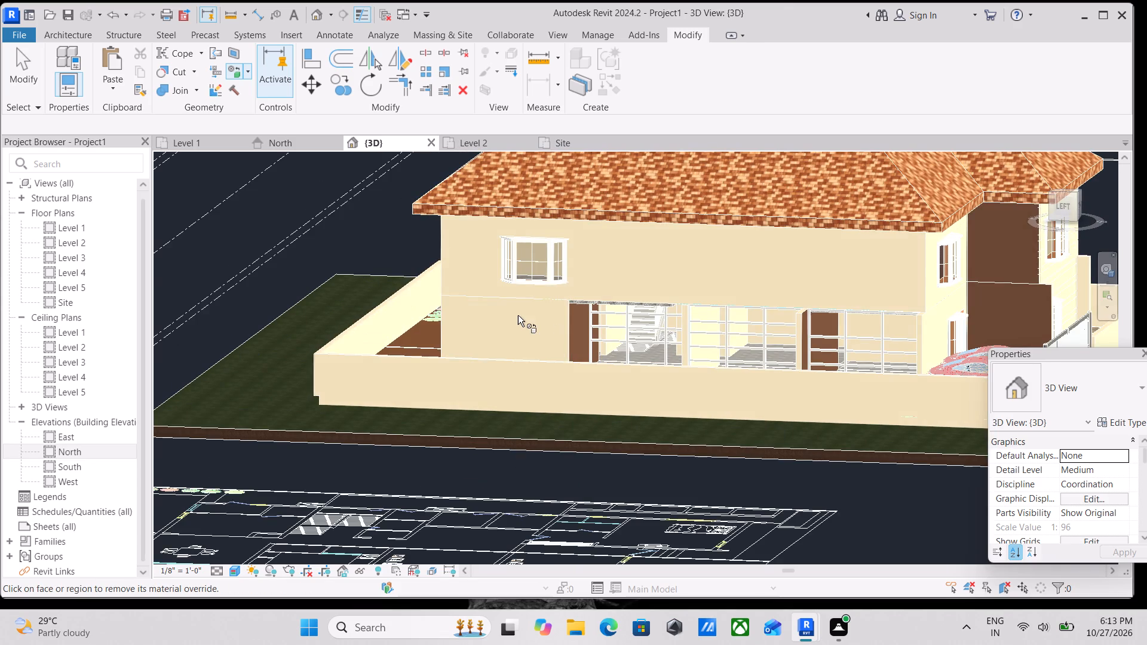
Remove the dark walnut paint from the upper and lower wall faces at the back of the house.
scroll(518, 315, "down", 2)
middle_click_drag(495, 277, 522, 294, "shift")
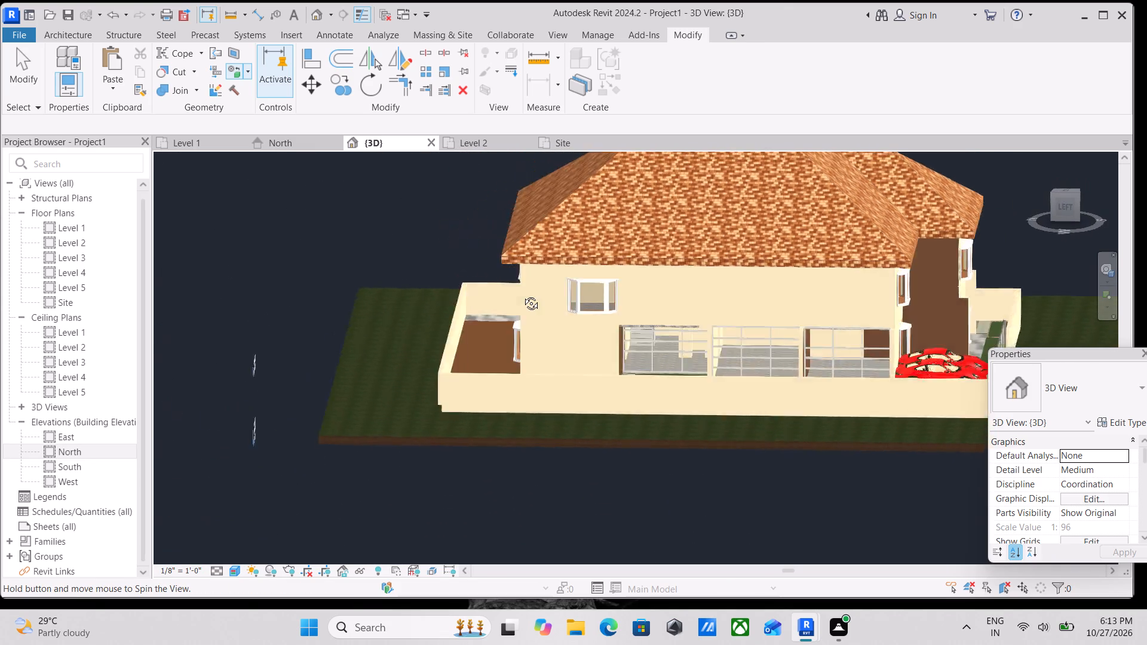
middle_click_drag(522, 294, 687, 392, "shift")
left_click(801, 337)
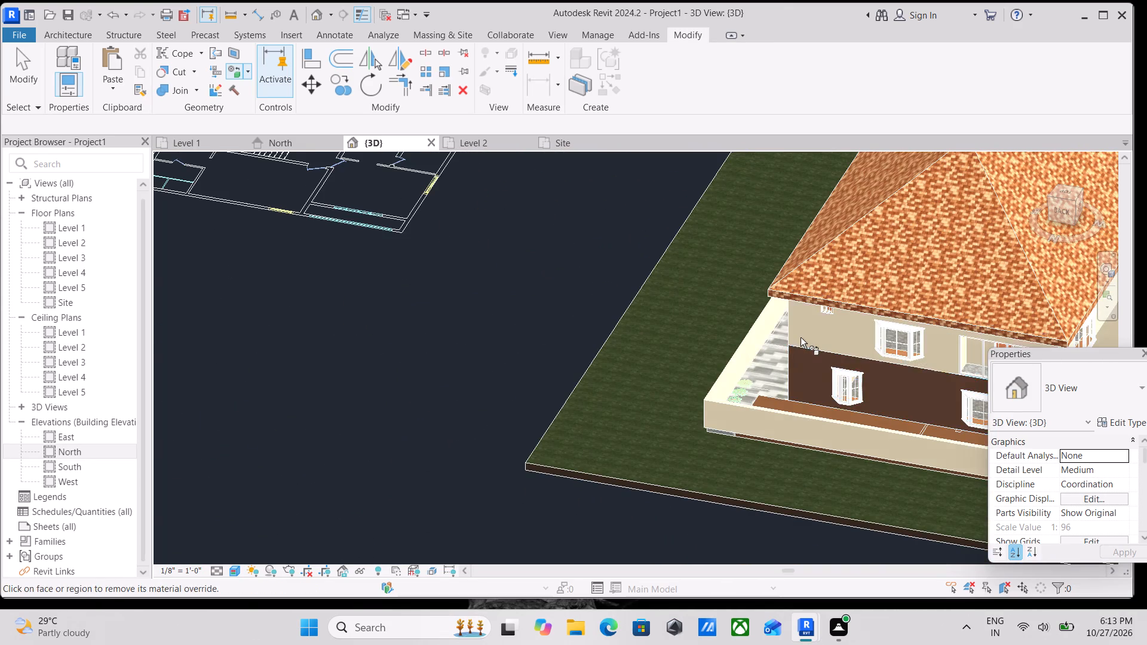
middle_click_drag(801, 337, 698, 336)
left_click(769, 382)
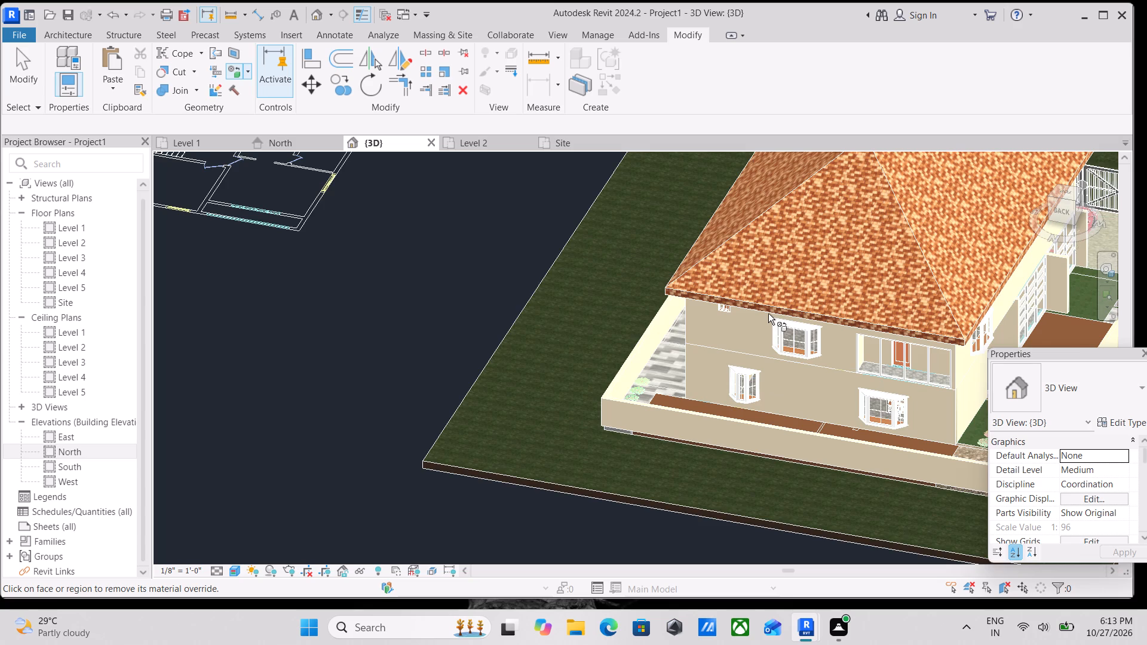
Remove the dark walnut paint from the recessed wall face beside the left-side garden, under the upper floor.
scroll(768, 314, "down", 1)
middle_click_drag(770, 328, 528, 283, "shift")
scroll(571, 388, "up", 2)
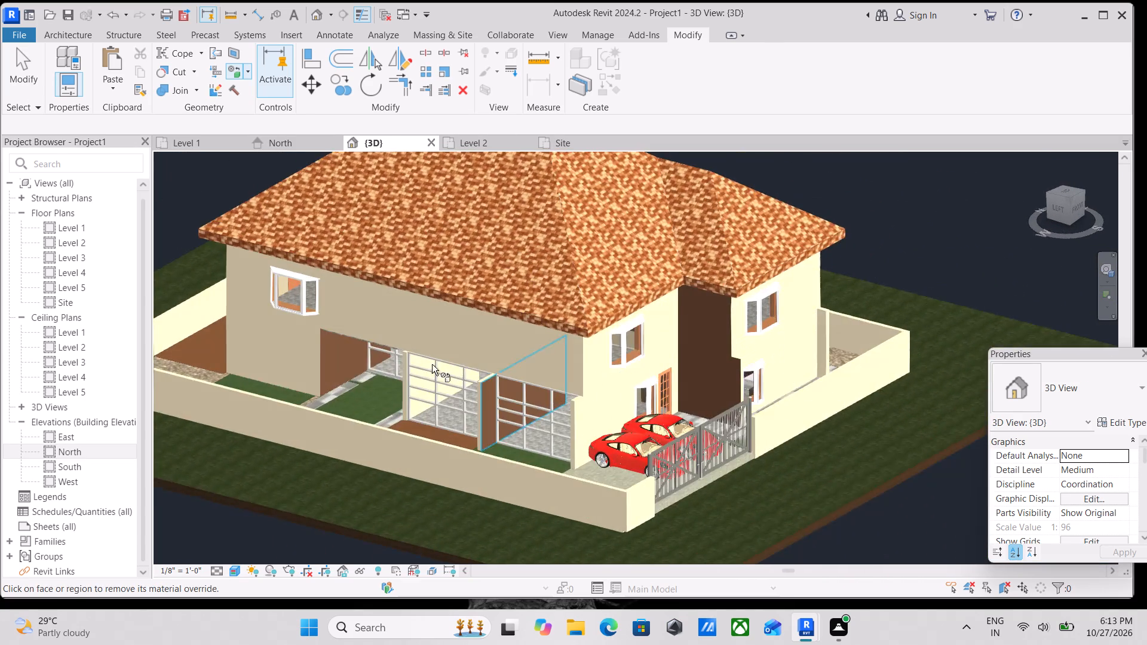
scroll(321, 345, "up", 4)
left_click(333, 347)
Remove the dark walnut paint from the lower and upper faces of the front return wall beside the entrance door.
scroll(333, 347, "down", 4)
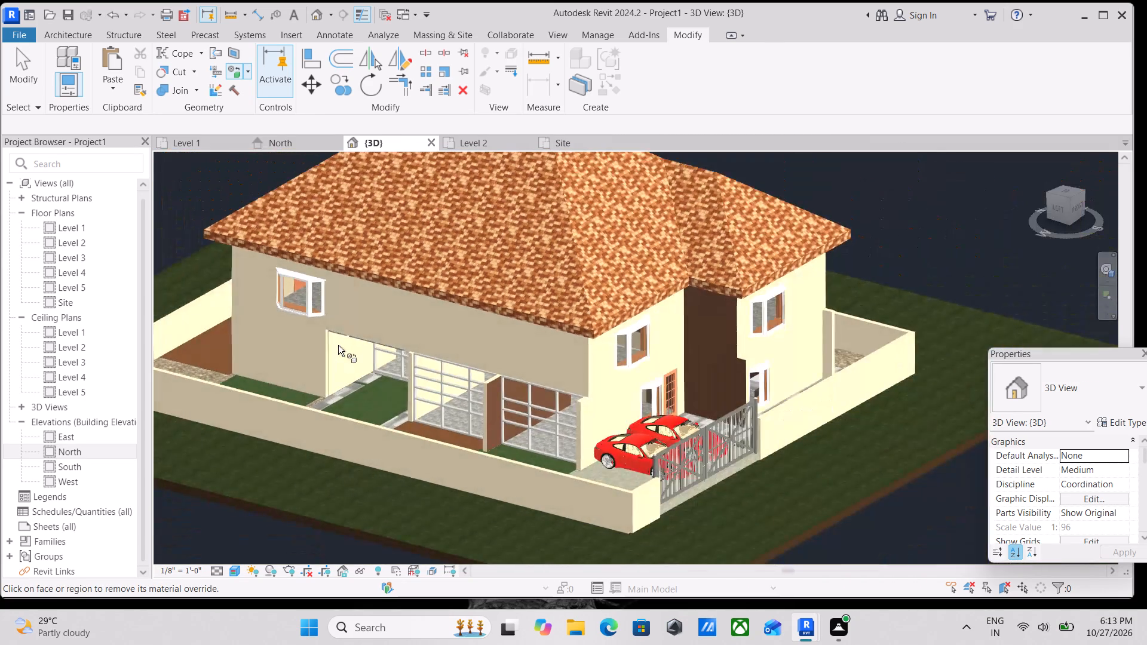
scroll(362, 355, "down", 1)
middle_click_drag(387, 375, 485, 388, "shift")
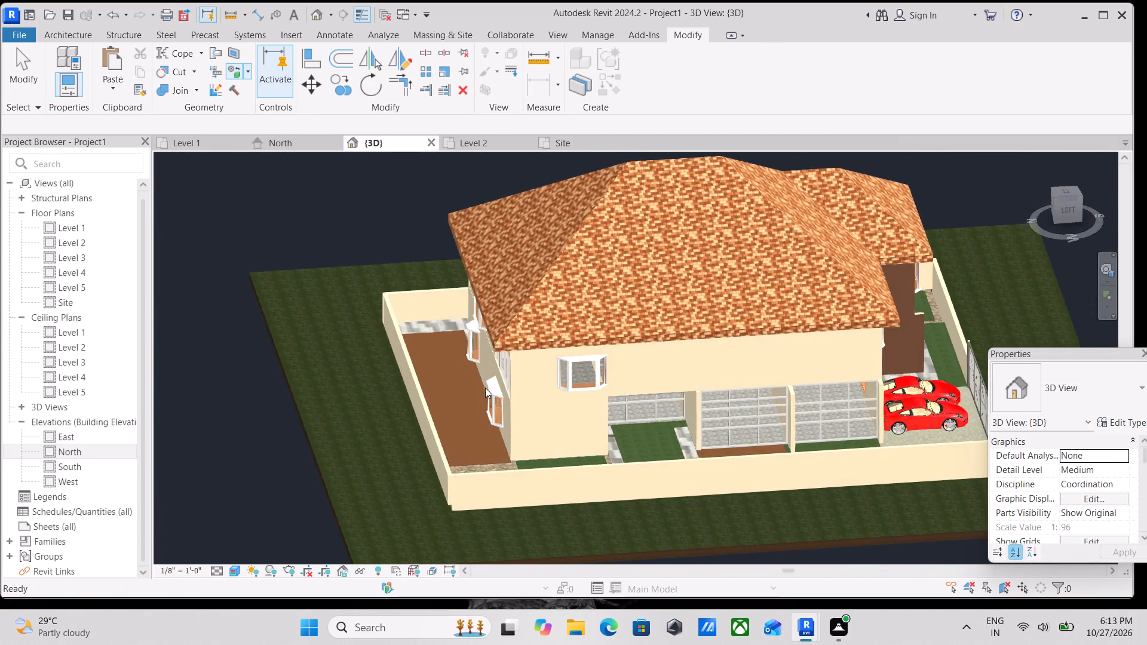
middle_click_drag(485, 388, 327, 387, "shift")
scroll(527, 395, "up", 2)
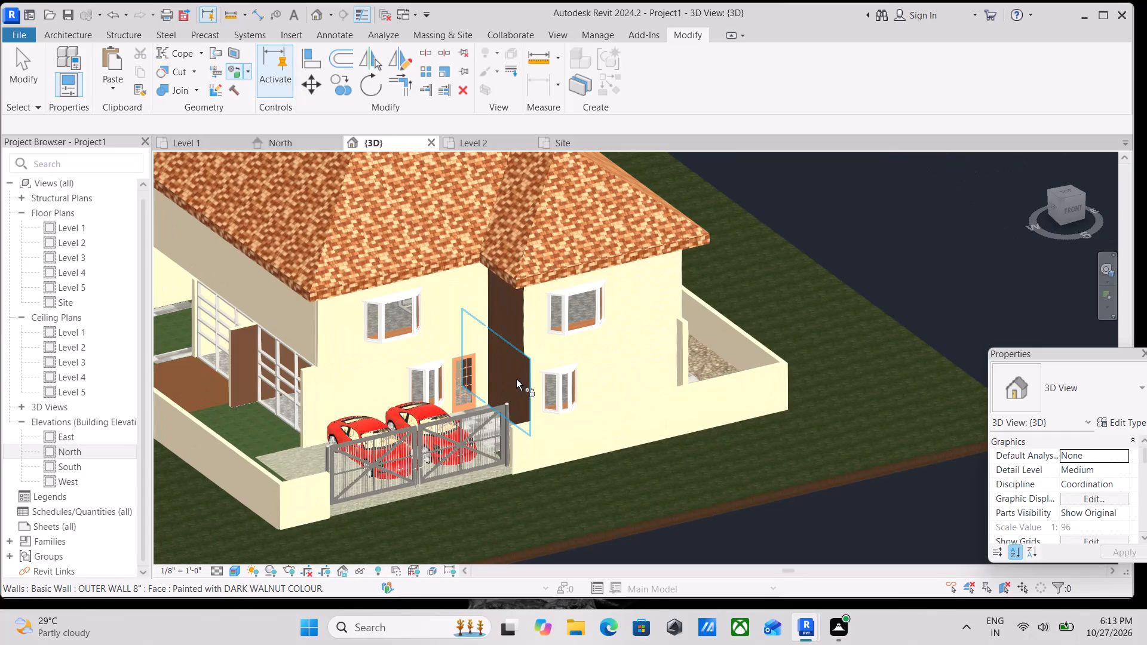
left_click(516, 379)
left_click(522, 318)
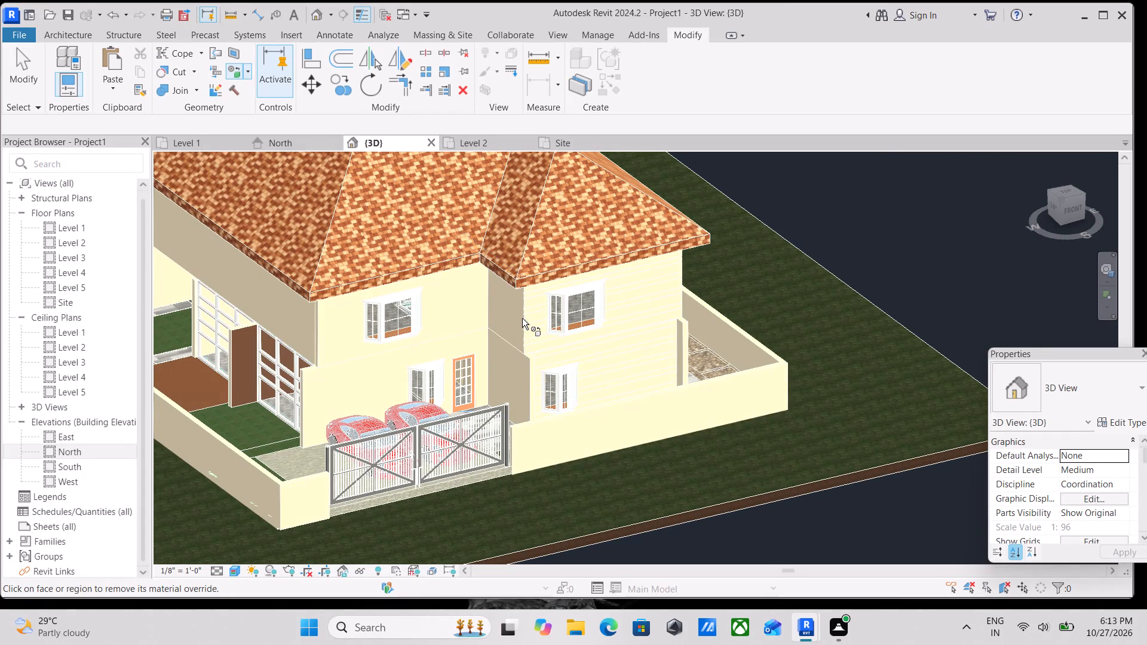
Remove the dark walnut paint from the projecting wall between the left-side storefront curtain walls and end paint removal.
scroll(522, 320, "down", 3)
middle_click_drag(509, 338, 563, 302)
scroll(376, 325, "up", 7)
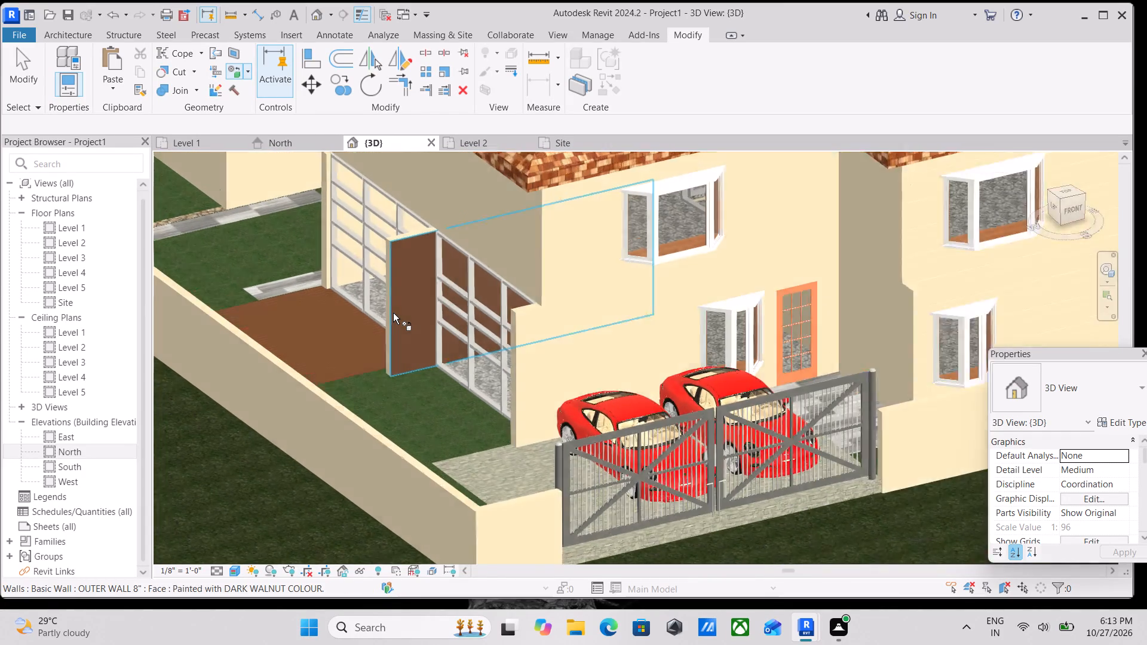
scroll(393, 313, "up", 4)
left_click(405, 294)
scroll(404, 294, "down", 8)
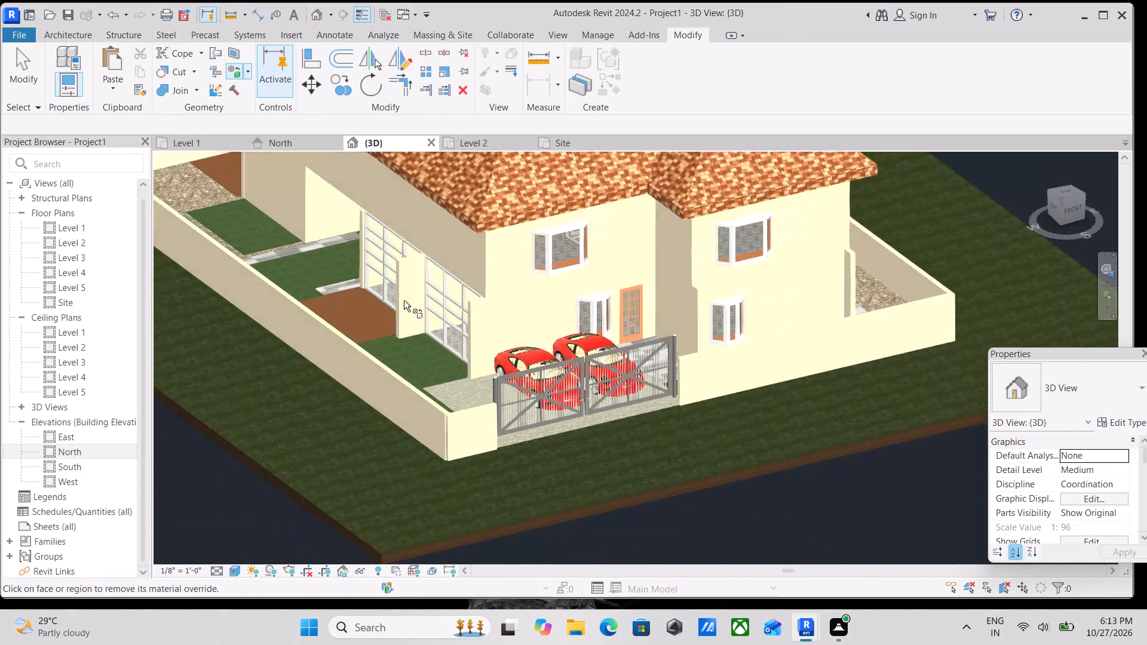
middle_click_drag(396, 306, 317, 348, "shift")
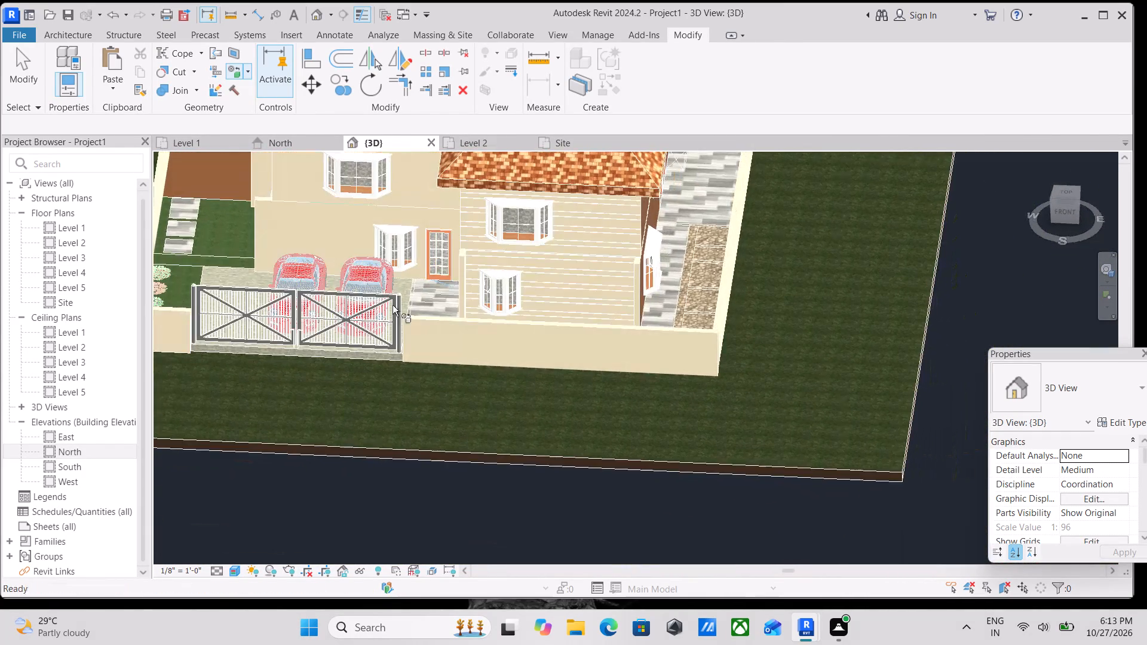
middle_click_drag(445, 275, 462, 213)
scroll(416, 246, "up", 1)
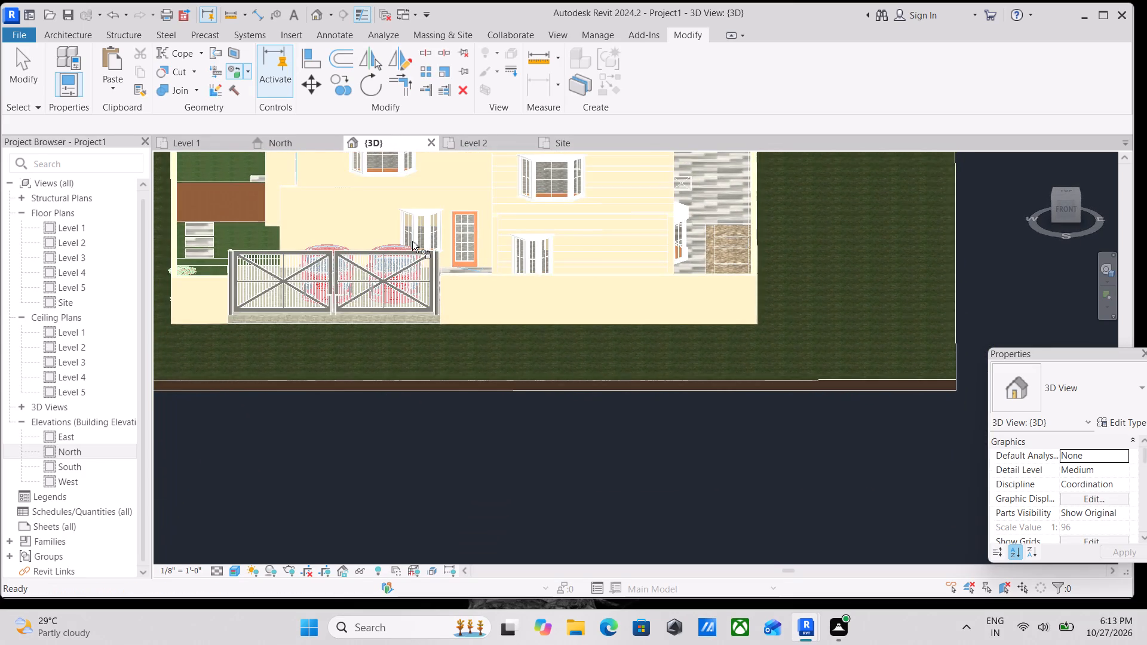
scroll(412, 241, "up", 1)
middle_click_drag(412, 239, 458, 296)
key("Escape")
Examine the front and left side of the house for wall faces and edges that still need correcting.
middle_click_drag(434, 244, 498, 353)
scroll(498, 354, "down", 1)
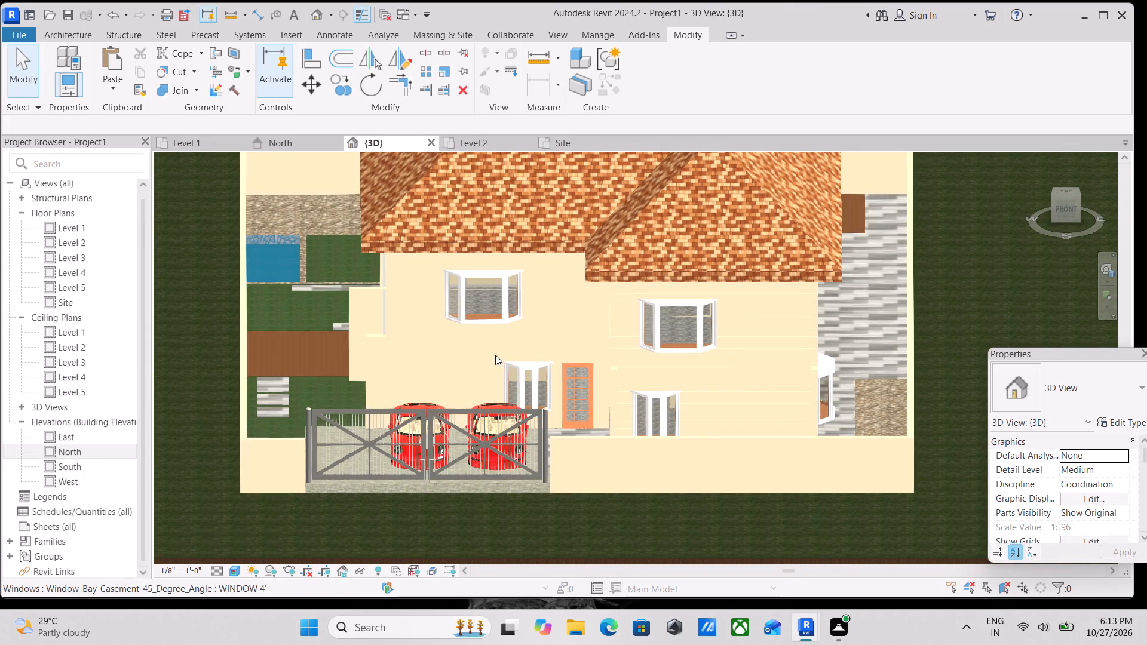
scroll(392, 271, "up", 4)
middle_click(366, 287)
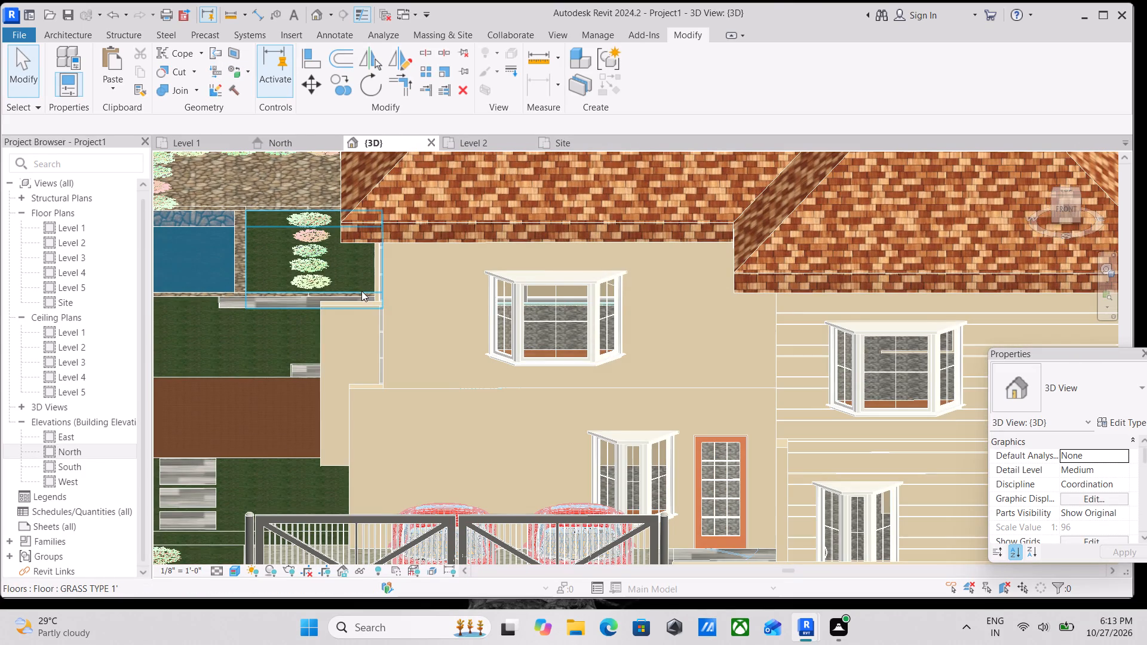
scroll(379, 291, "up", 2)
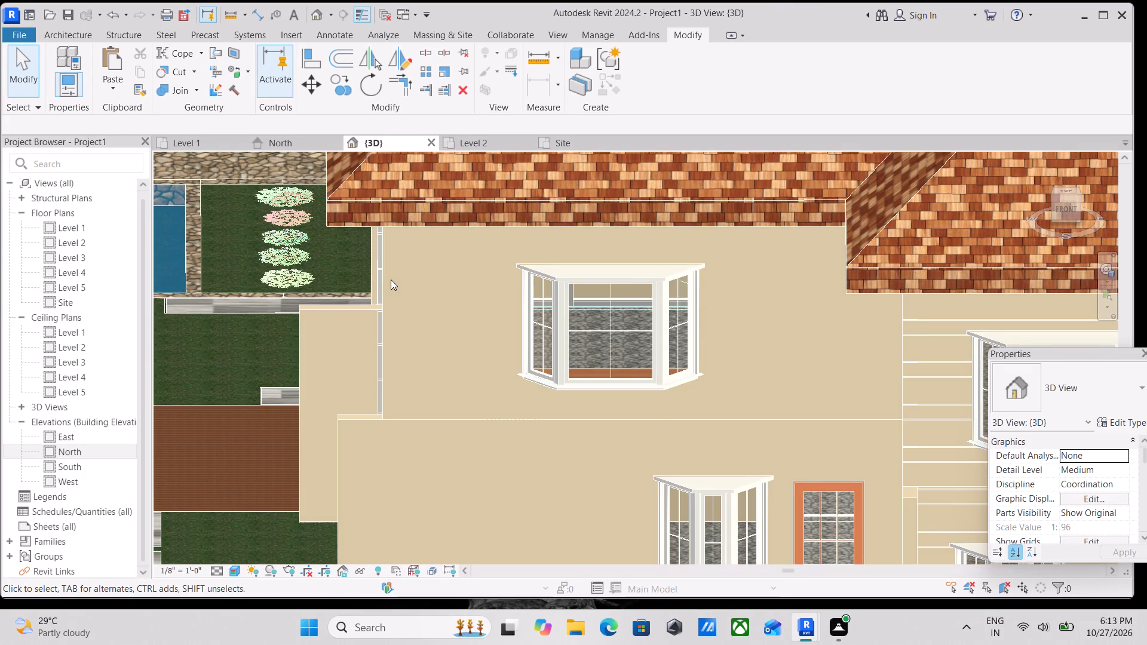
scroll(391, 279, "down", 3)
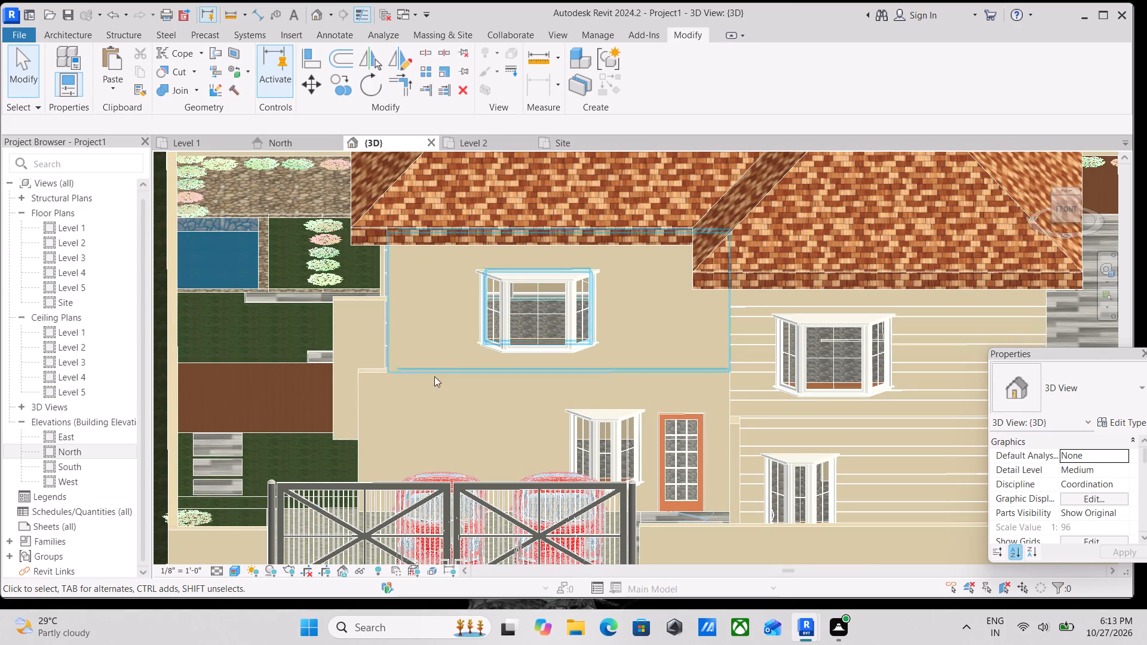
middle_click_drag(434, 385, 505, 323, "shift")
scroll(501, 307, "up", 8)
scroll(430, 302, "up", 4)
scroll(430, 299, "down", 10)
scroll(505, 299, "down", 6)
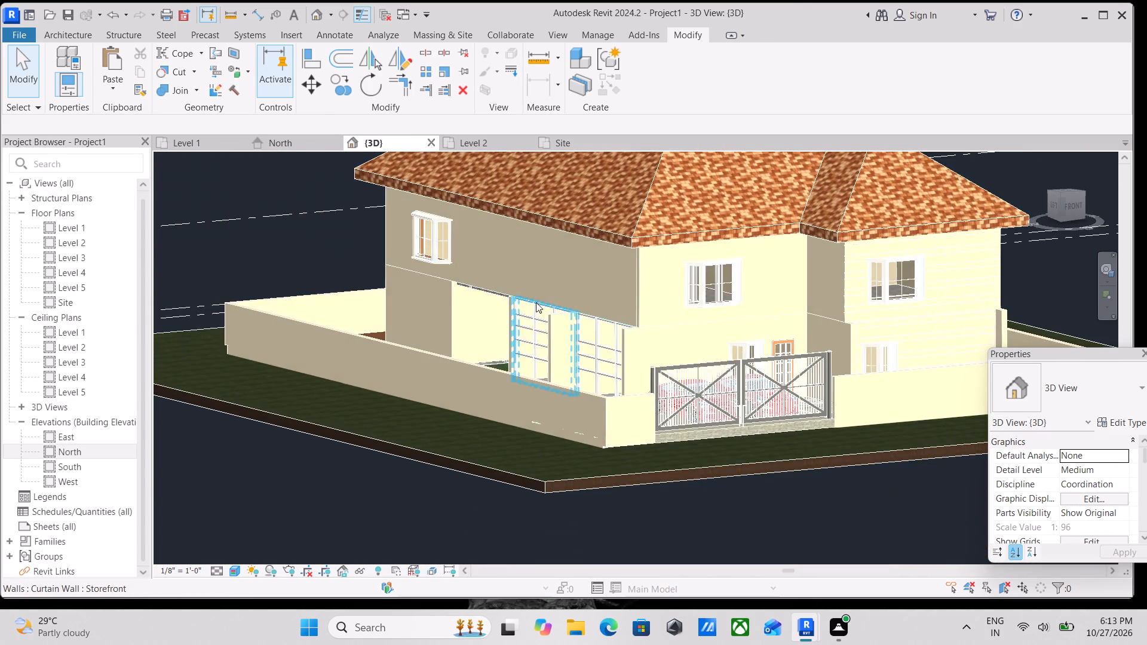
Set the height offset of the exposed Level 2 marble floor above the left-side recess to 4".
scroll(532, 303, "up", 13)
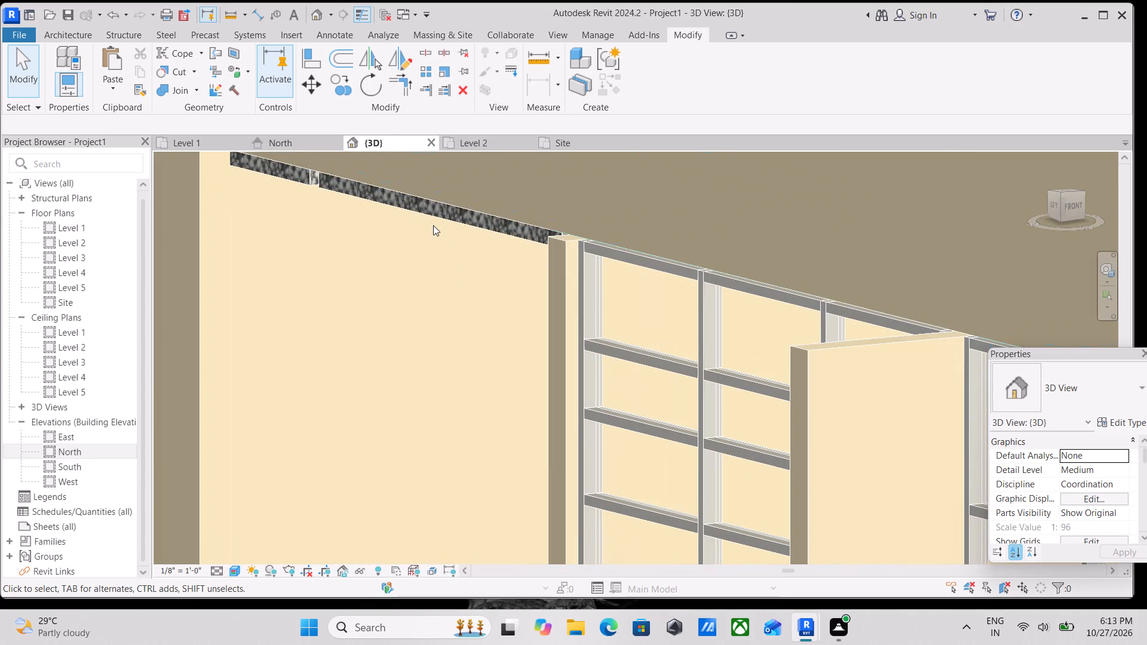
left_click(413, 198)
scroll(419, 204, "down", 3)
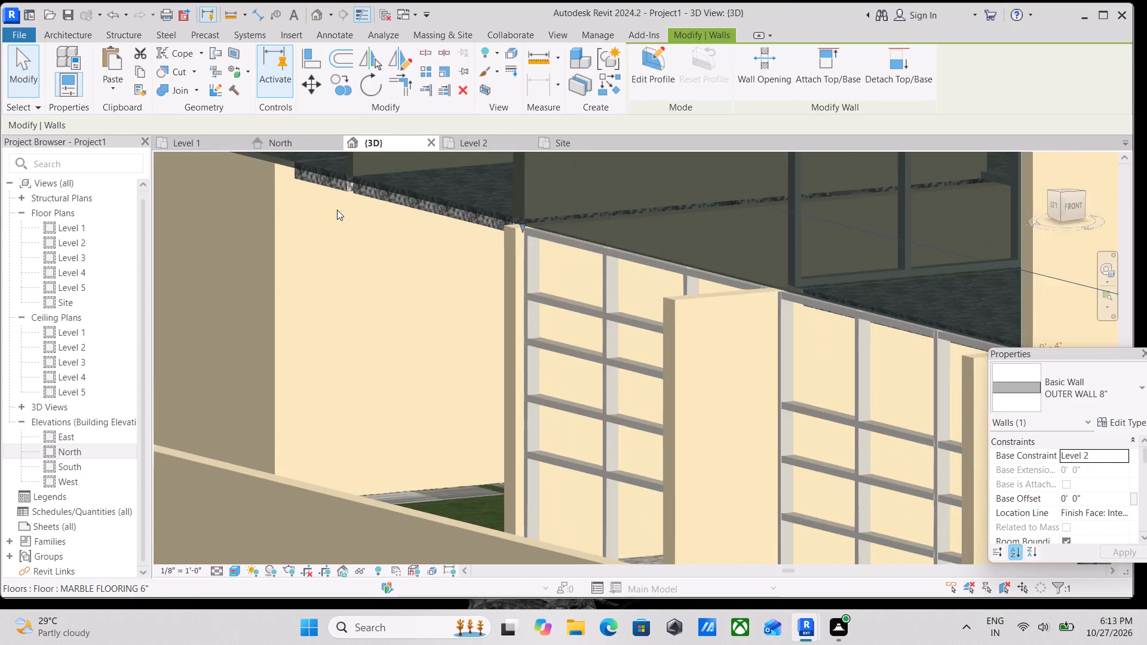
scroll(337, 210, "up", 4)
key("Escape")
left_click(414, 195)
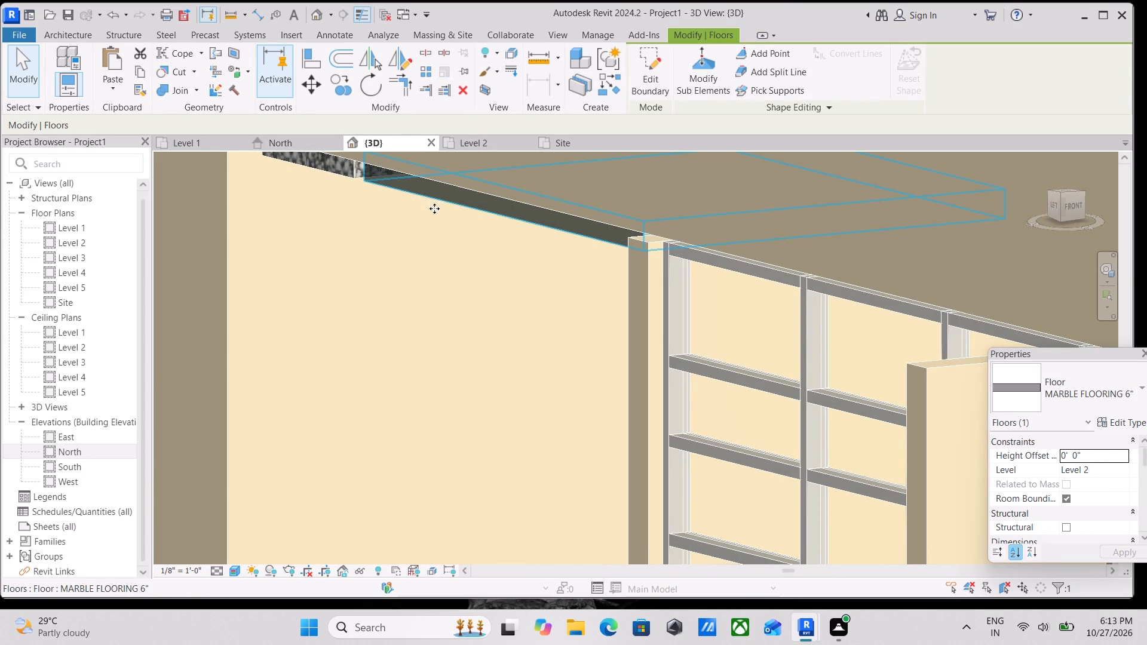
left_click(1082, 452)
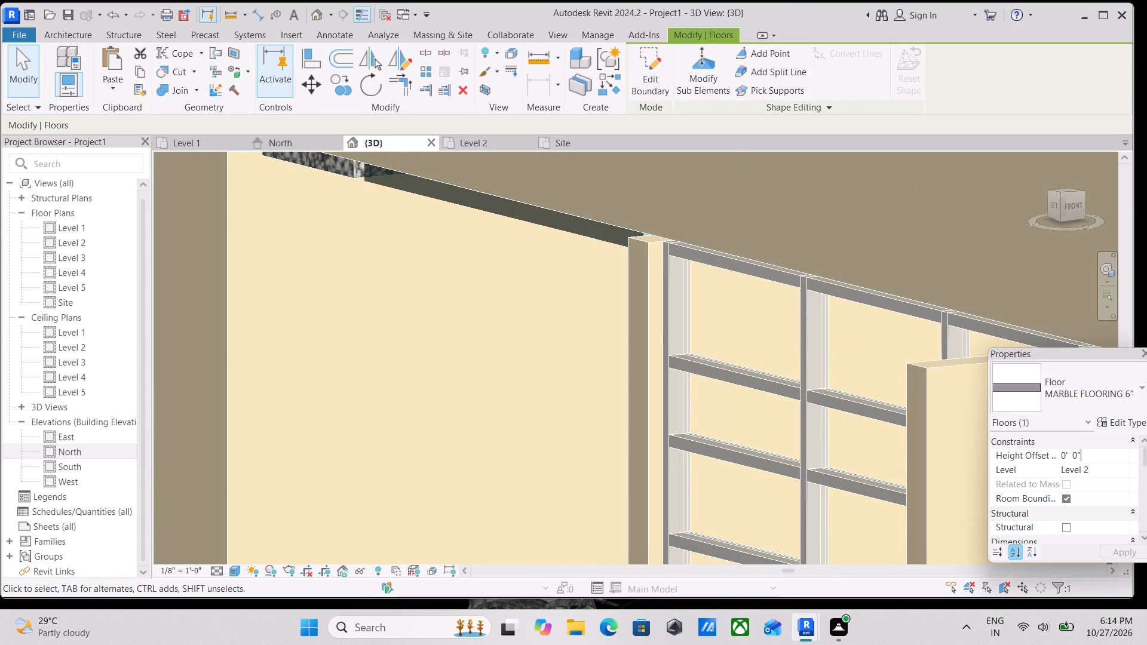
left_click_drag(1092, 451, 1035, 460)
key("4")
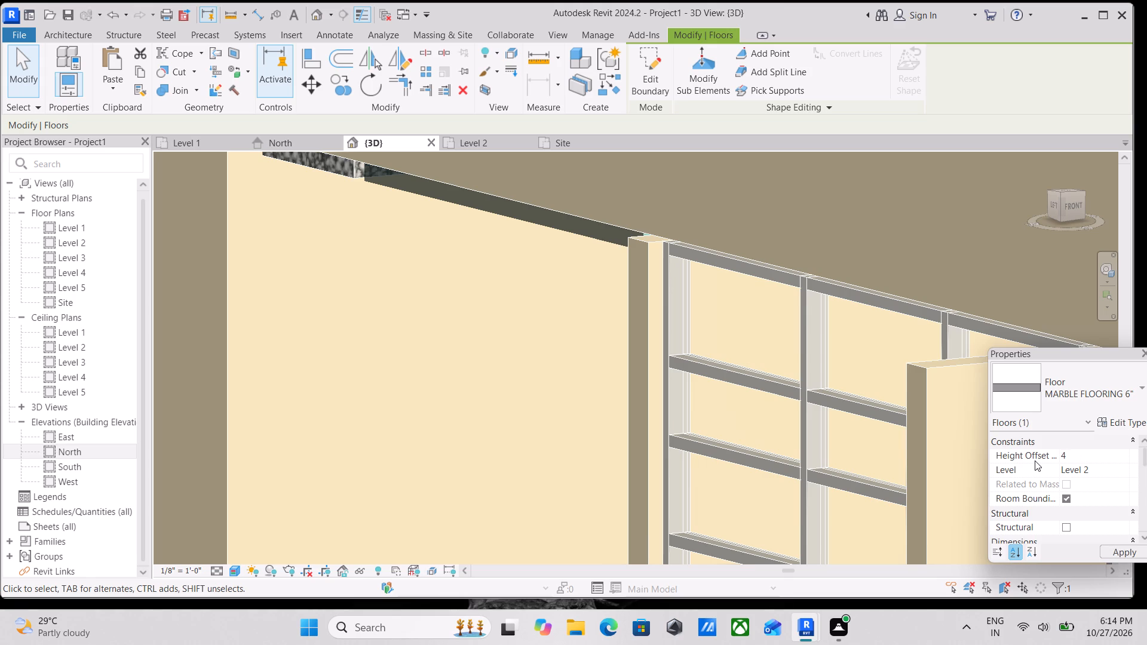
key("shift+quotedbl")
key("Return")
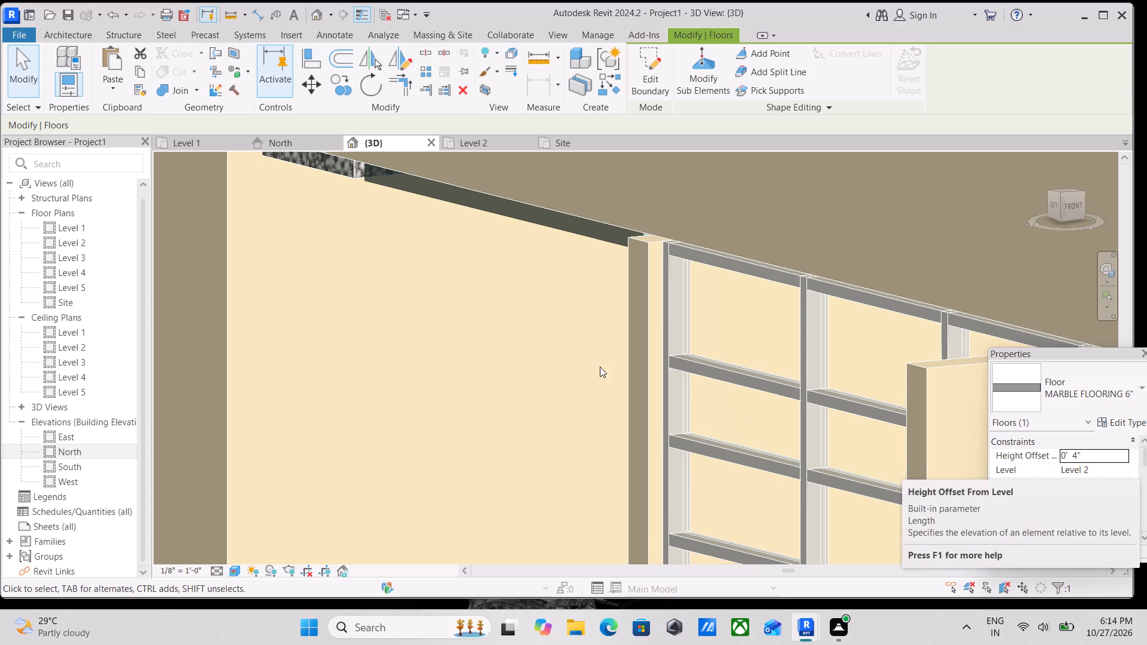
Set the height offset of the other exposed Level 2 marble floor, at the far end of the left-side recess, to 4".
scroll(544, 281, "down", 3)
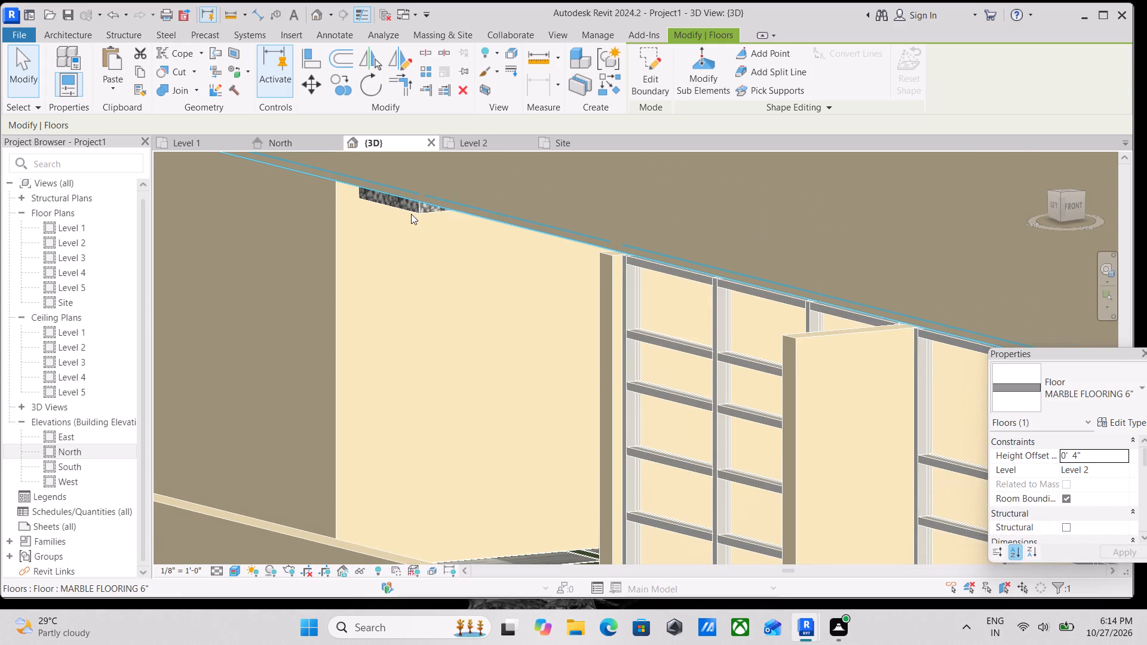
left_click(410, 213)
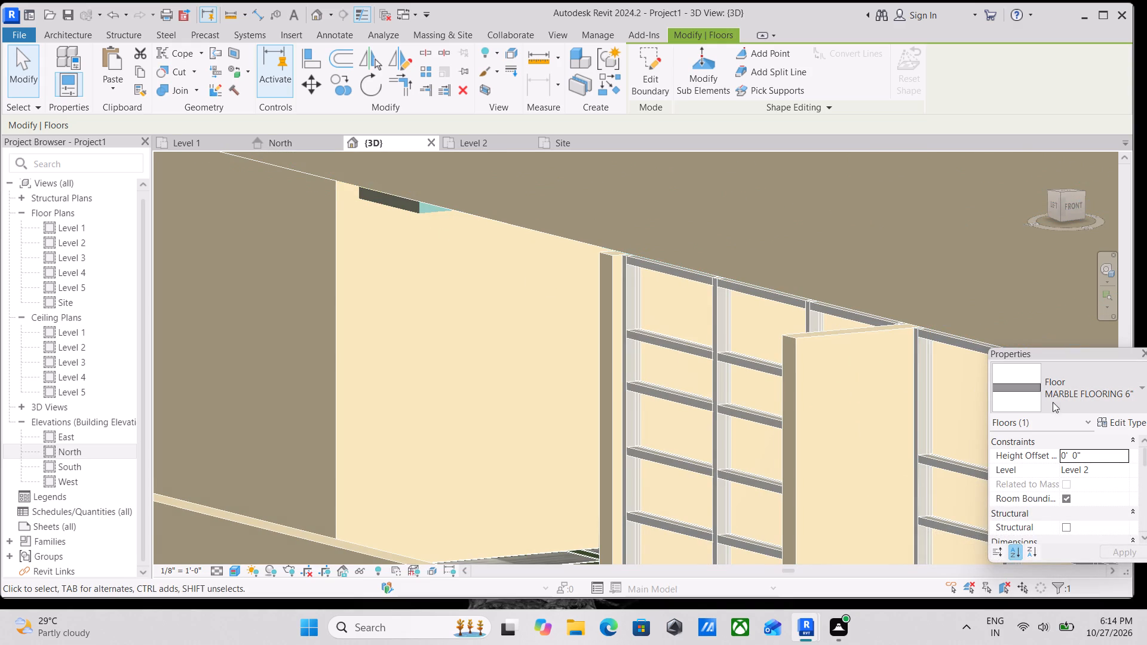
left_click(1111, 457)
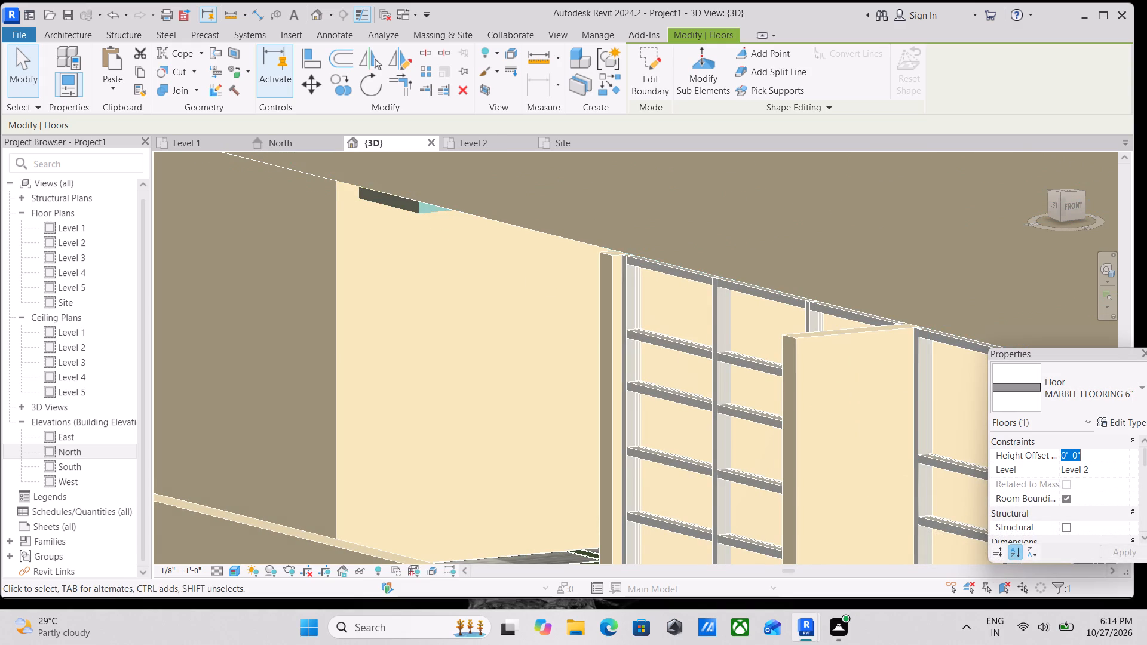
key("4")
key("shift+quotedbl")
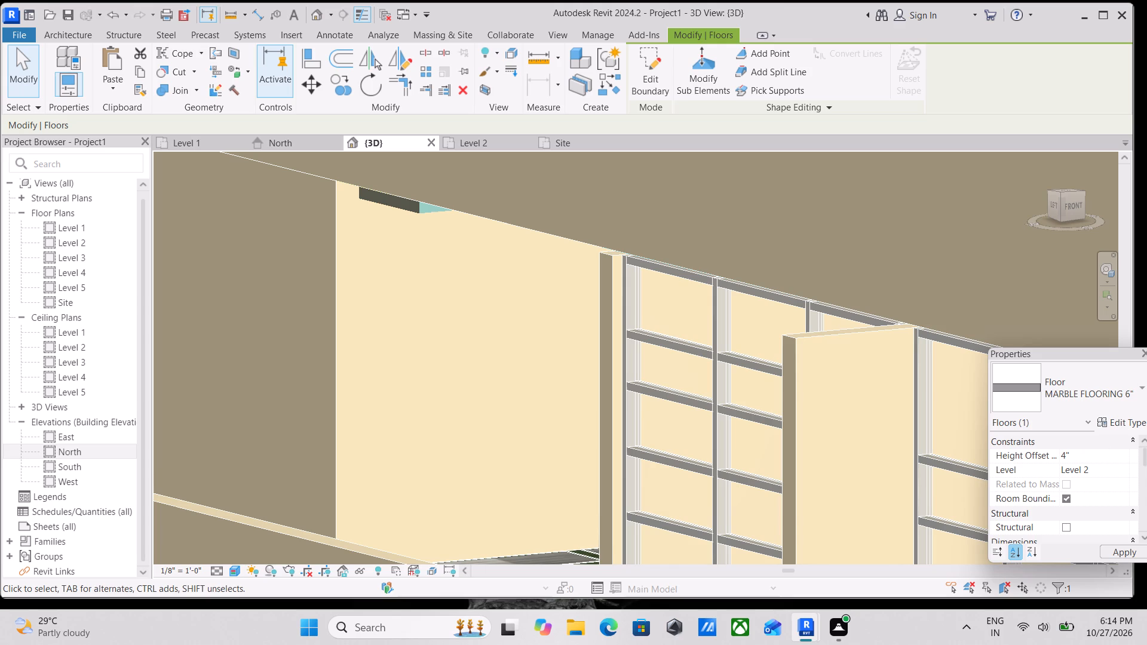
key("Return")
scroll(540, 376, "down", 1)
scroll(456, 317, "down", 3)
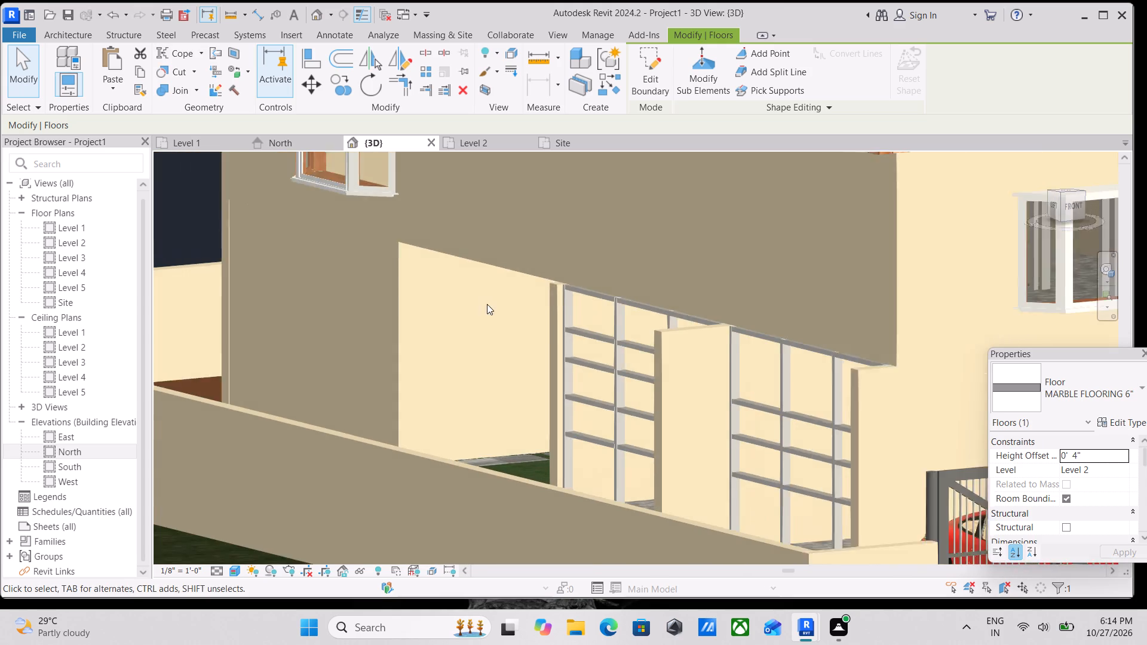
scroll(487, 304, "down", 1)
middle_click(487, 304)
key("Escape")
Examine the left side, front and right side of the house for remaining exterior corrections.
scroll(524, 302, "down", 1)
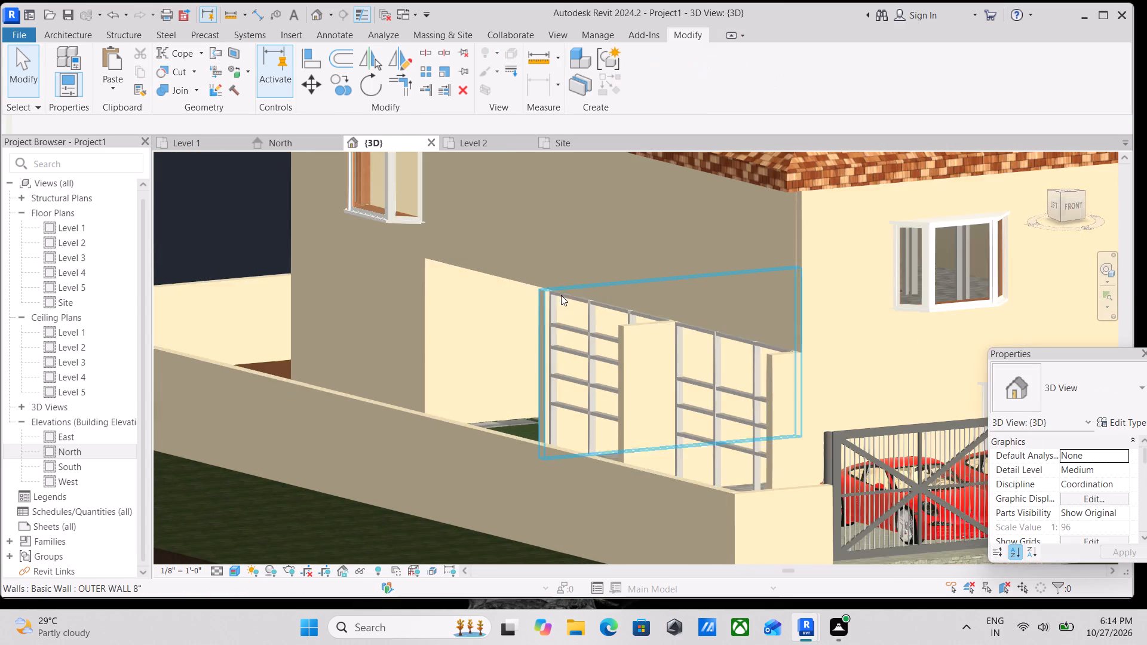
scroll(561, 295, "down", 2)
middle_click_drag(683, 318, 582, 410)
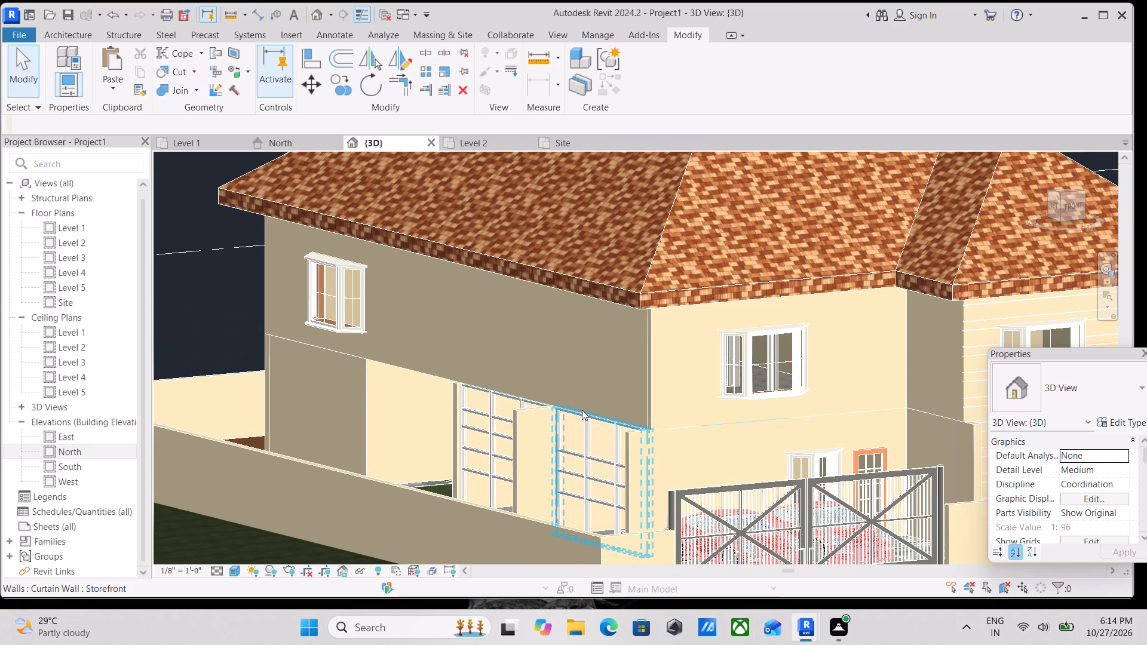
scroll(762, 254, "down", 2)
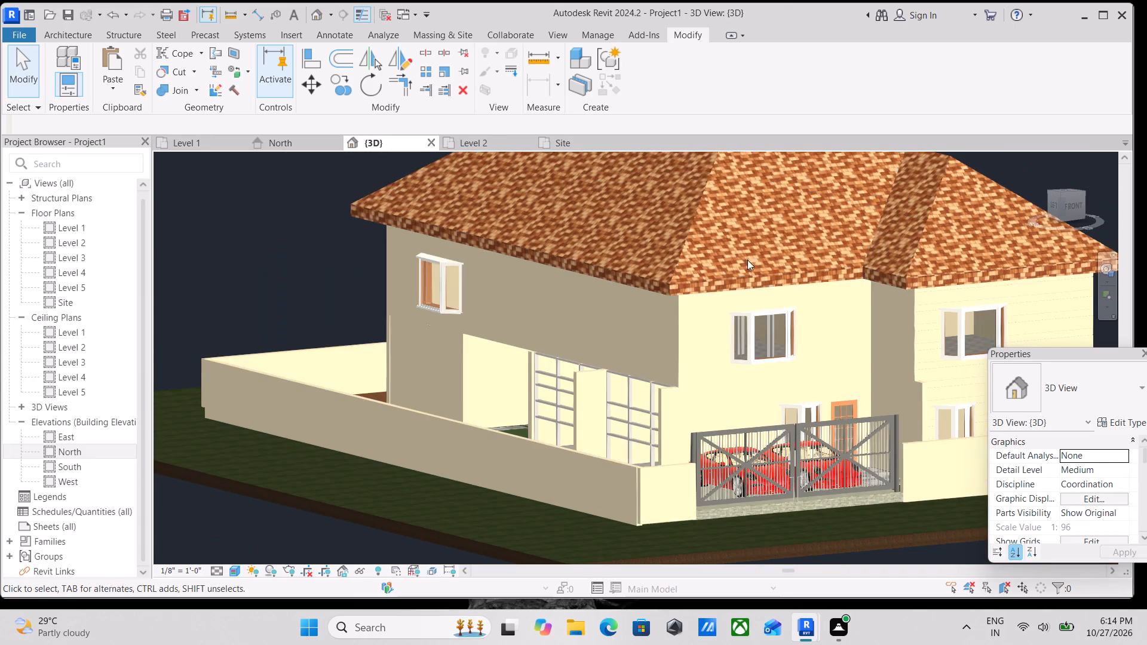
middle_click_drag(690, 423, 388, 436, "shift")
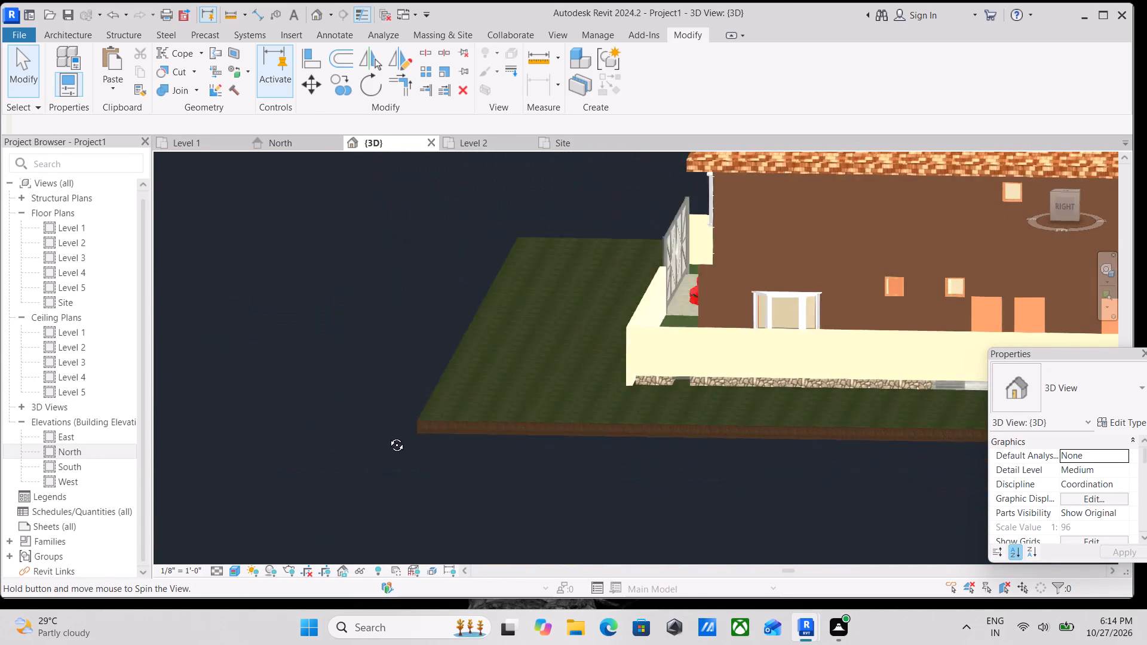
middle_click_drag(388, 436, 388, 440, "shift")
middle_click_drag(618, 328, 486, 483)
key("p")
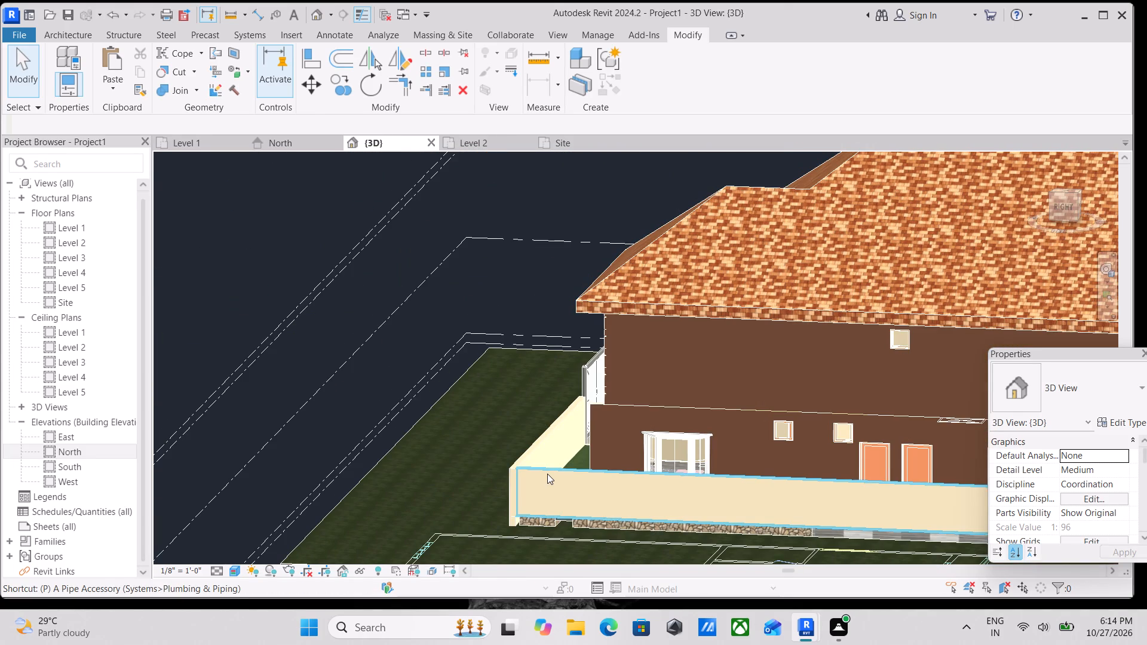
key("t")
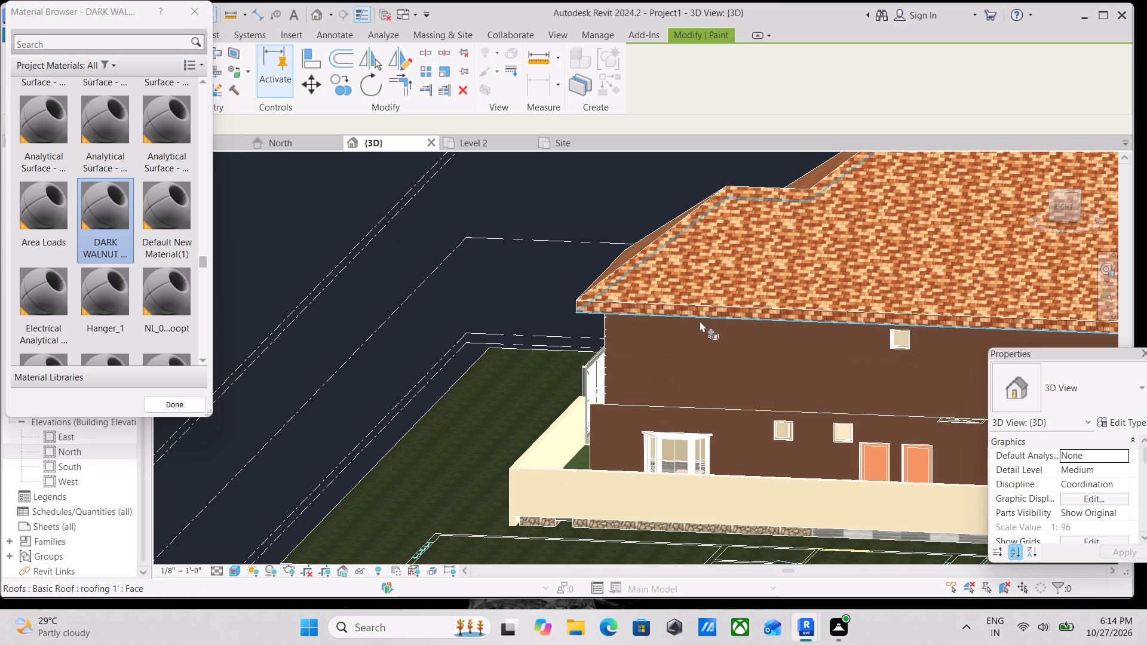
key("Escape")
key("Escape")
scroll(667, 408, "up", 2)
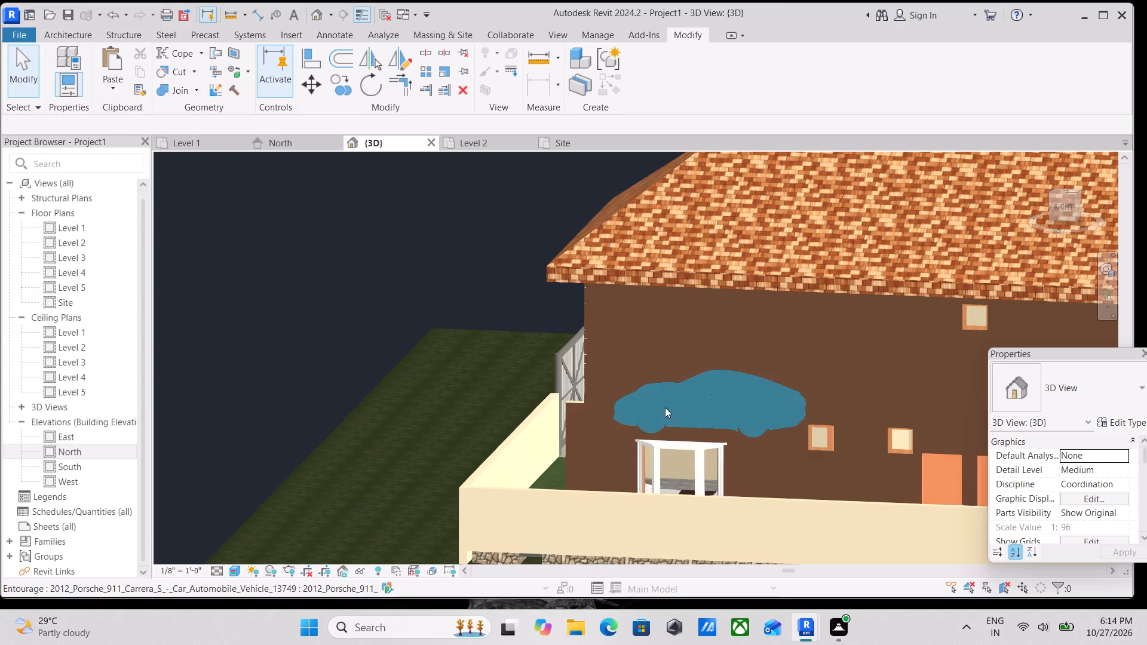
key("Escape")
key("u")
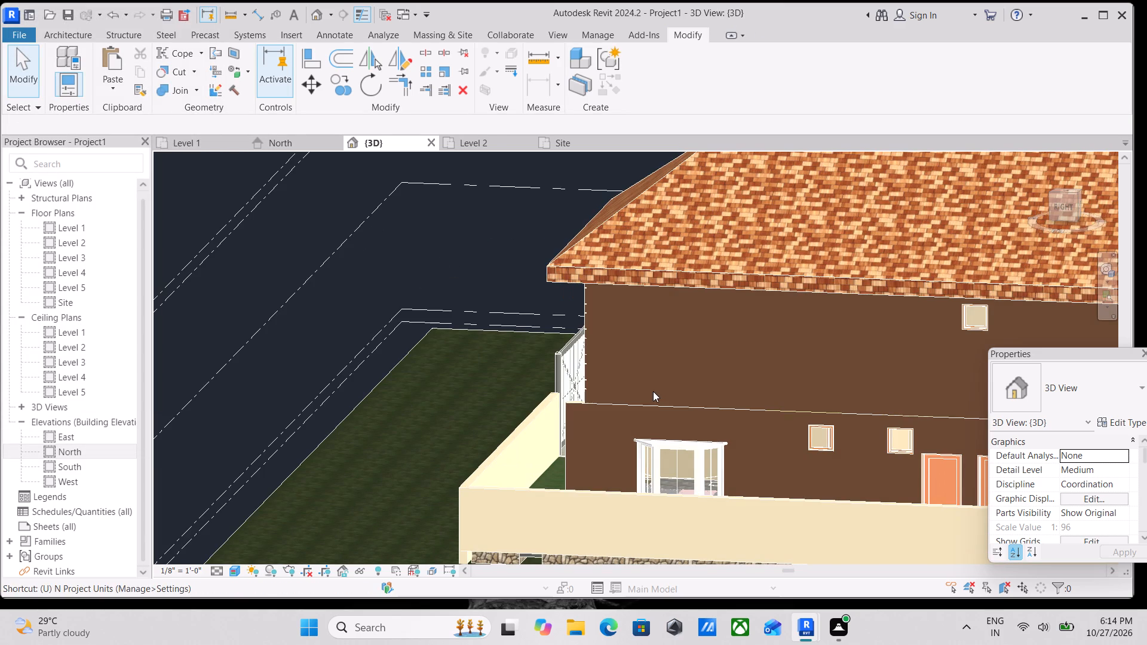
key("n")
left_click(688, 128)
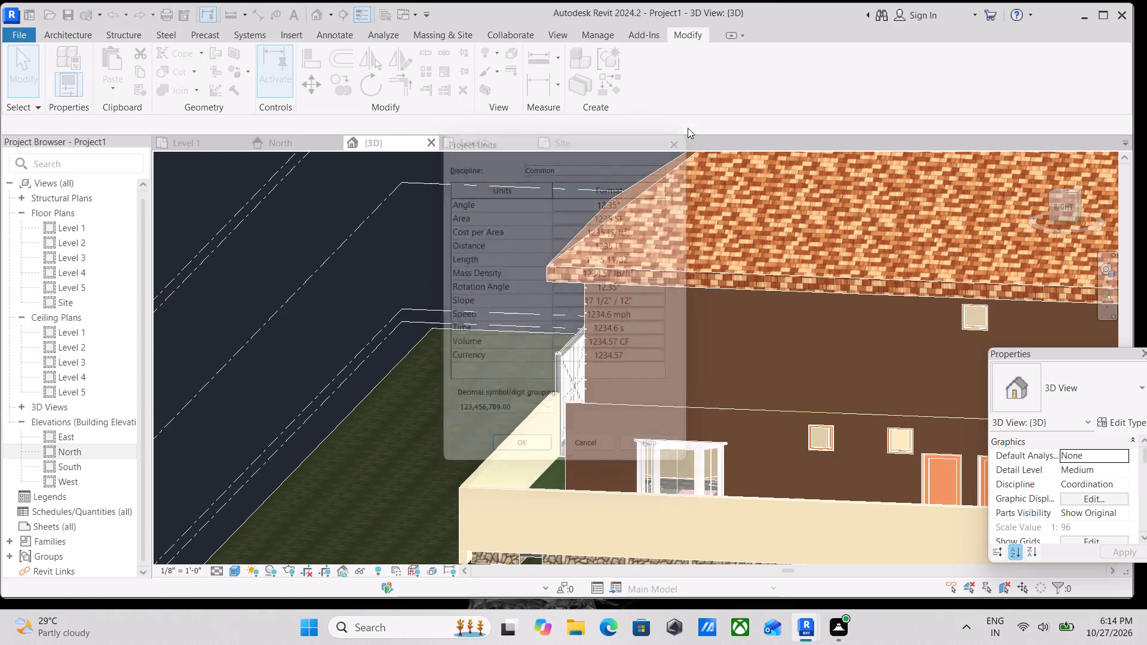
Examine the house's right side wall from the front gate to the rear corner for remaining dark walnut paint.
scroll(312, 229, "up", 2)
scroll(387, 231, "down", 2)
middle_click_drag(387, 231, 359, 245)
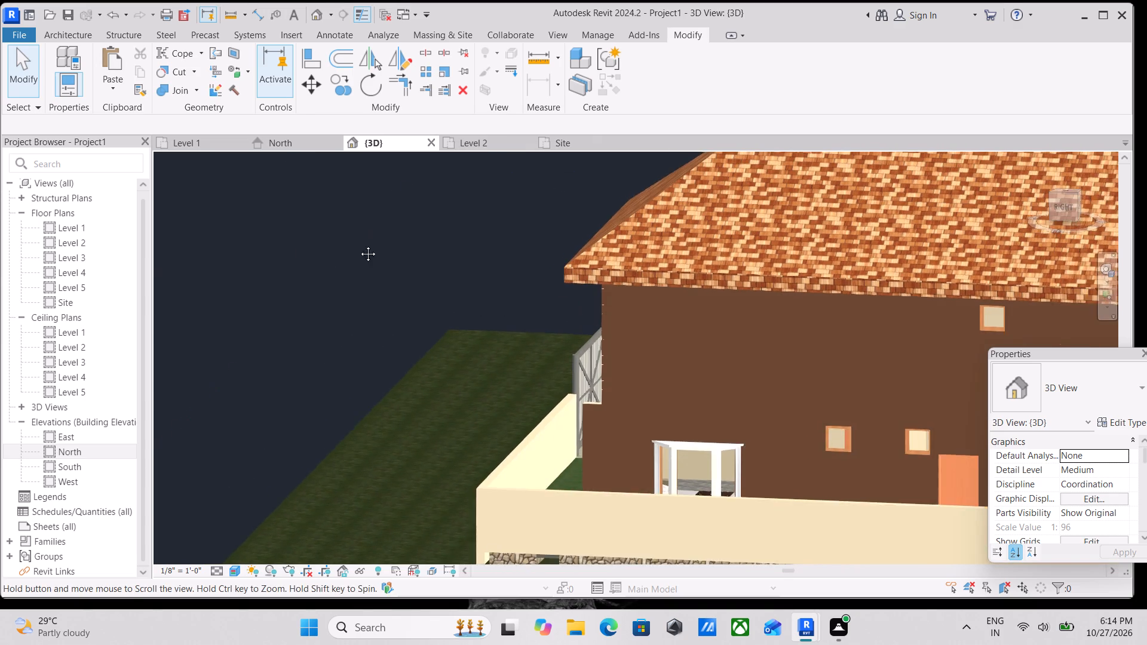
middle_click_drag(359, 245, 284, 288)
middle_click_drag(298, 280, 266, 275)
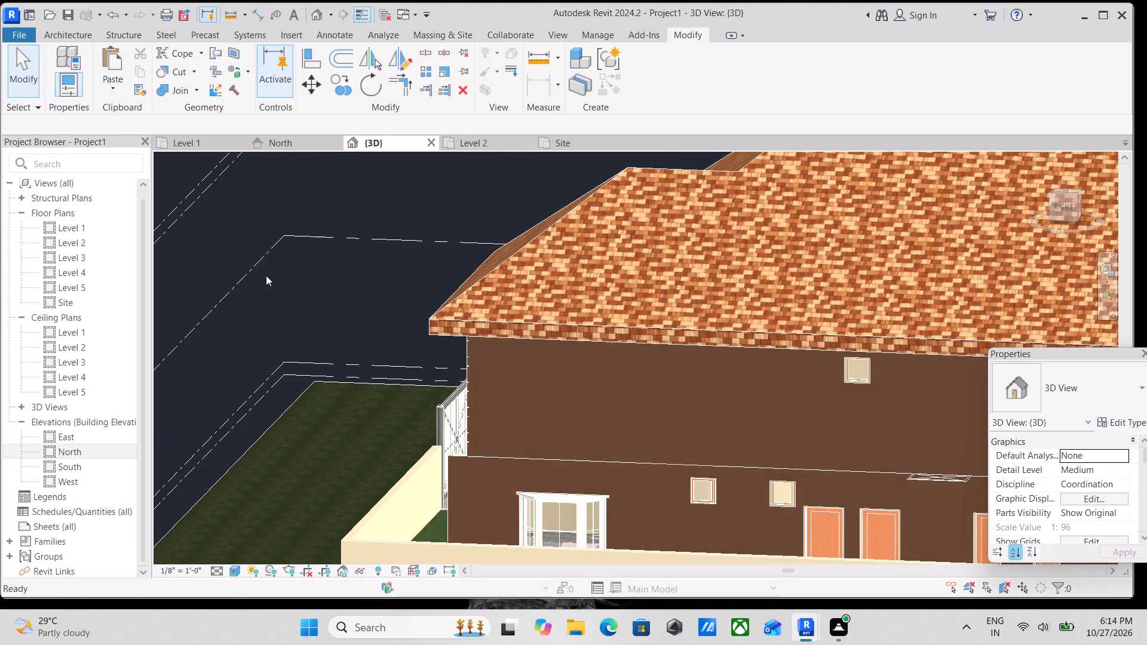
scroll(305, 269, "down", 2)
middle_click_drag(308, 266, 354, 214)
scroll(581, 320, "up", 3)
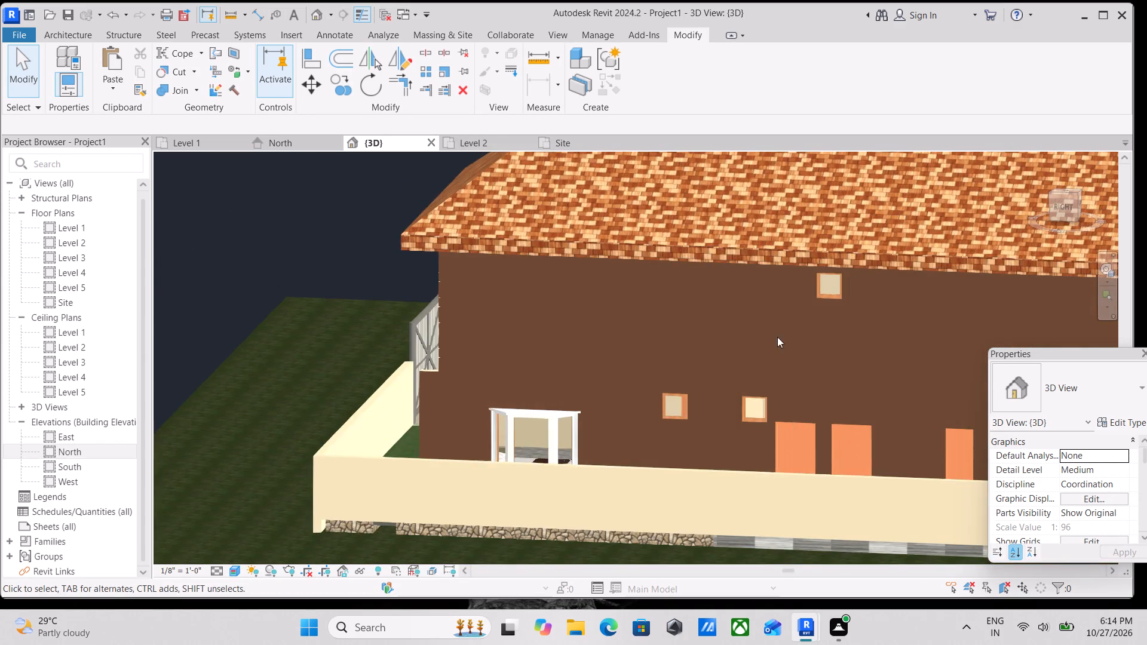
middle_click_drag(776, 336, 489, 297)
scroll(747, 327, "down", 1)
middle_click_drag(744, 327, 464, 332)
scroll(564, 326, "down", 1)
middle_click(564, 326)
scroll(573, 330, "up", 2)
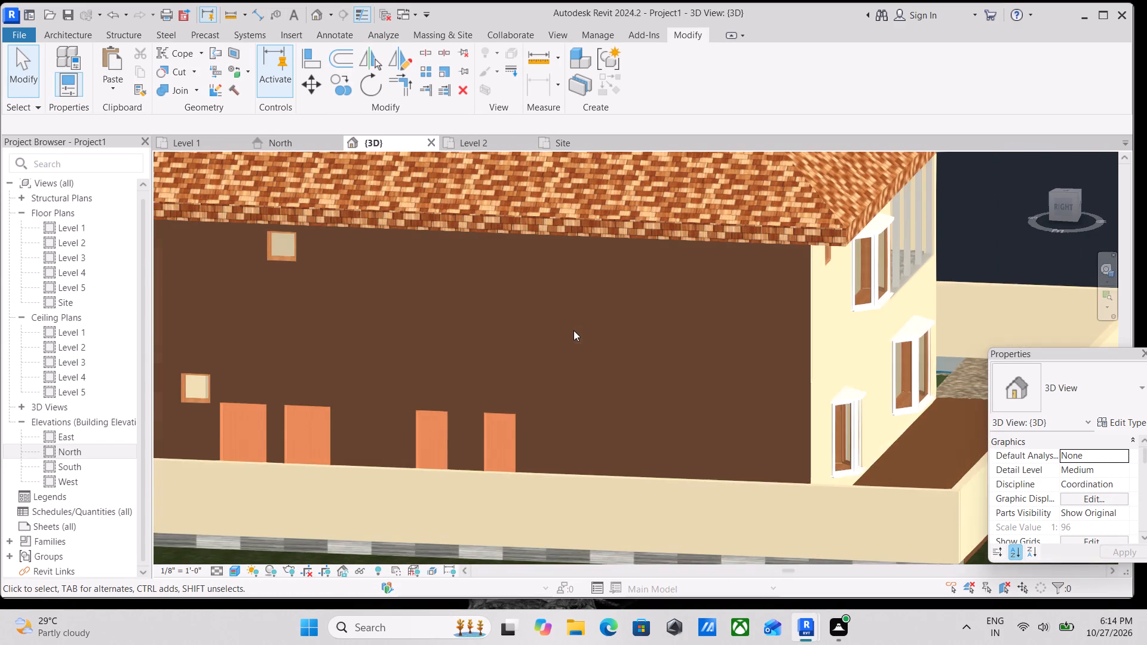
middle_click_drag(573, 330, 670, 354)
middle_click_drag(846, 420, 601, 338)
scroll(724, 385, "up", 10)
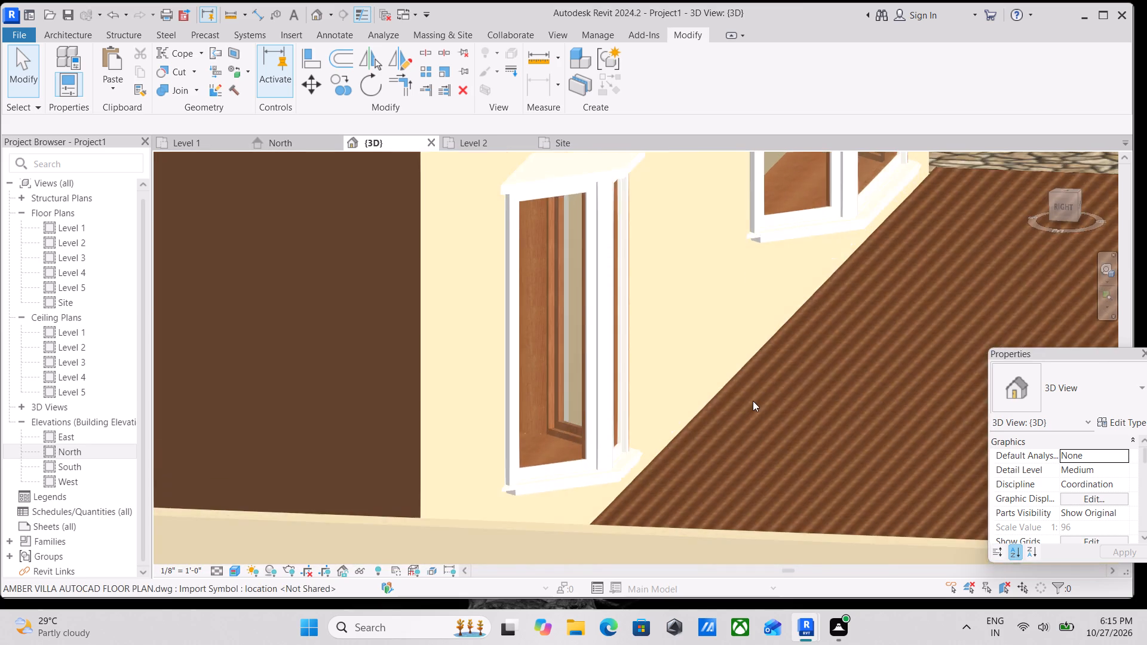
scroll(752, 400, "down", 11)
middle_click_drag(652, 360, 774, 414)
middle_click_drag(514, 388, 814, 406)
middle_click_drag(570, 353, 732, 414)
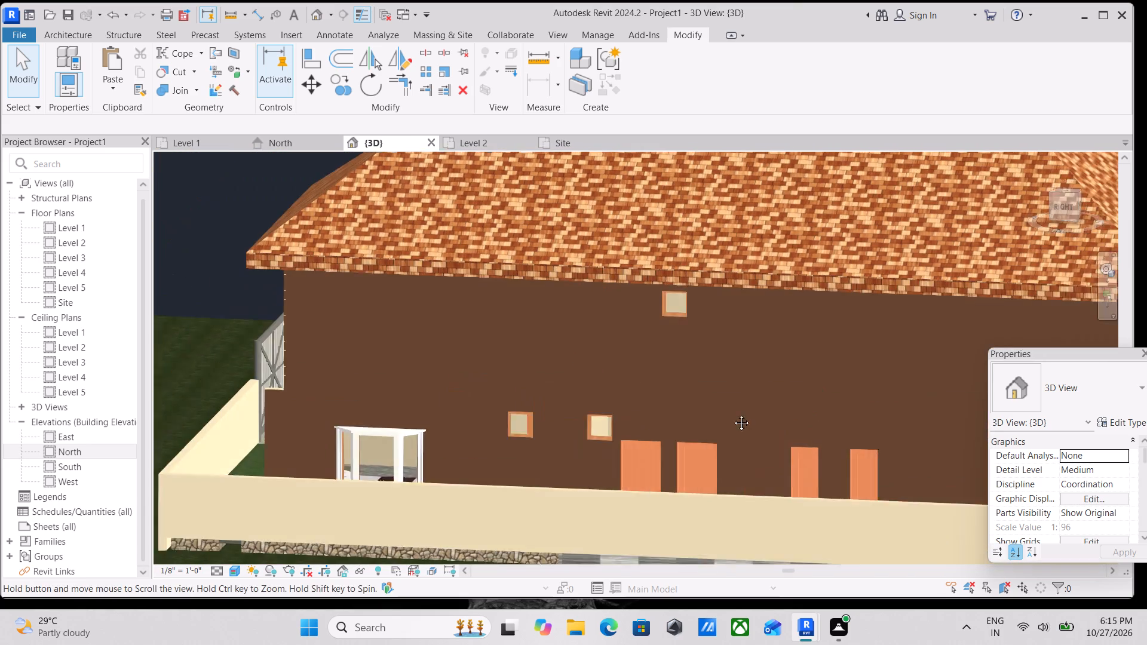
middle_click_drag(732, 414, 775, 434)
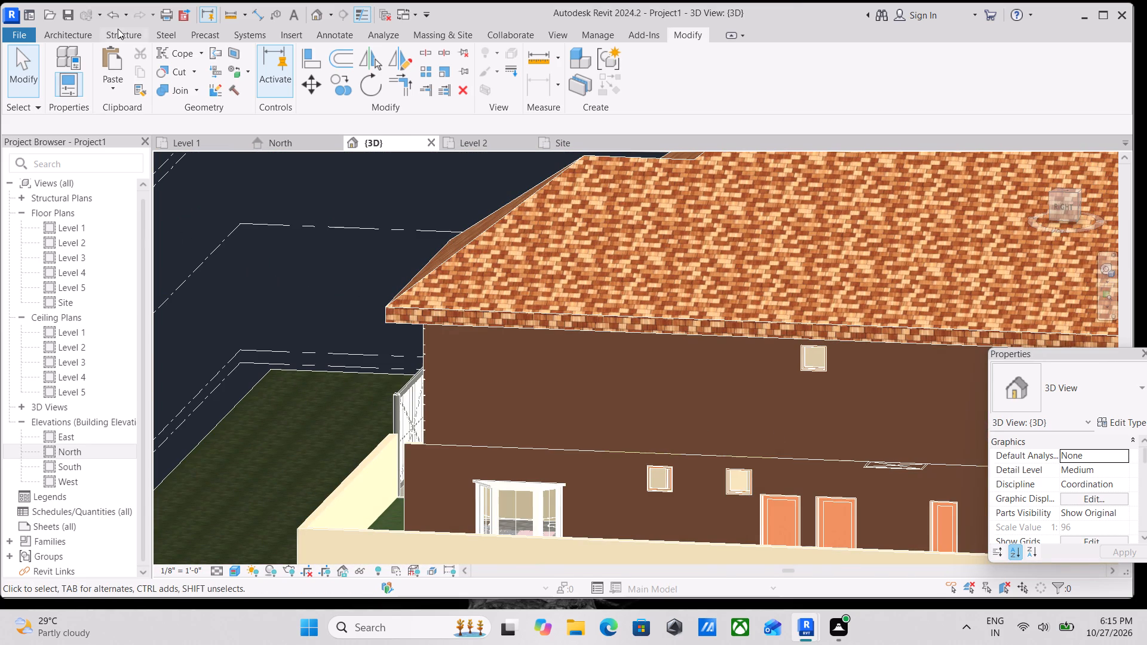
Remove the dark walnut paint from the upper and lower faces of the house's right side wall.
left_click(195, 77)
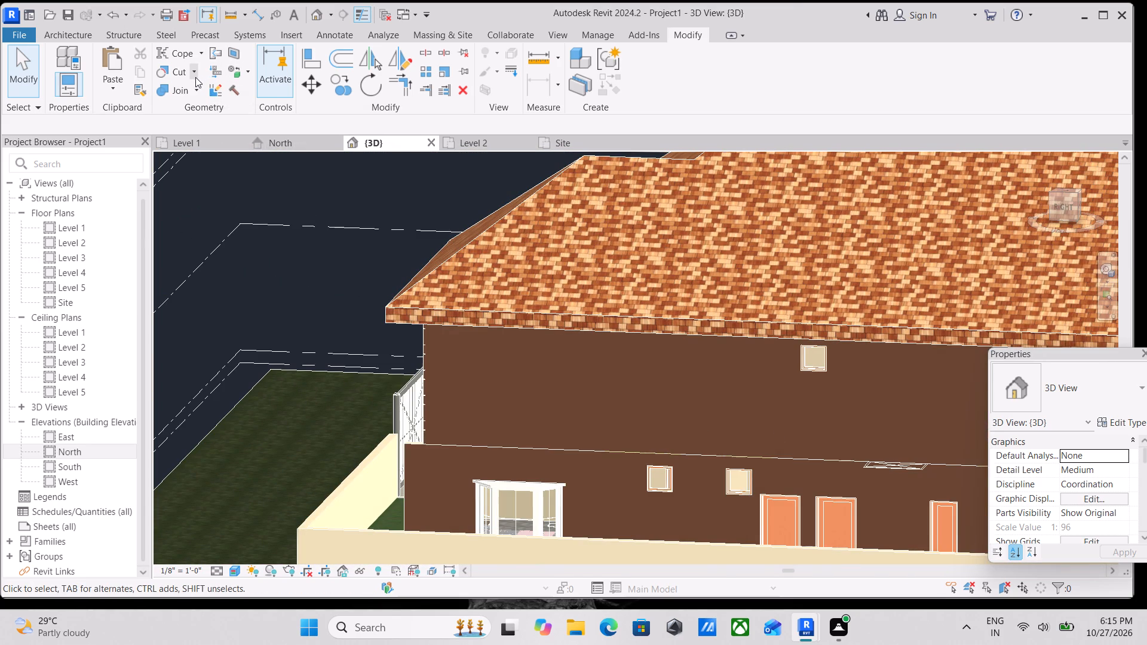
left_click(195, 77)
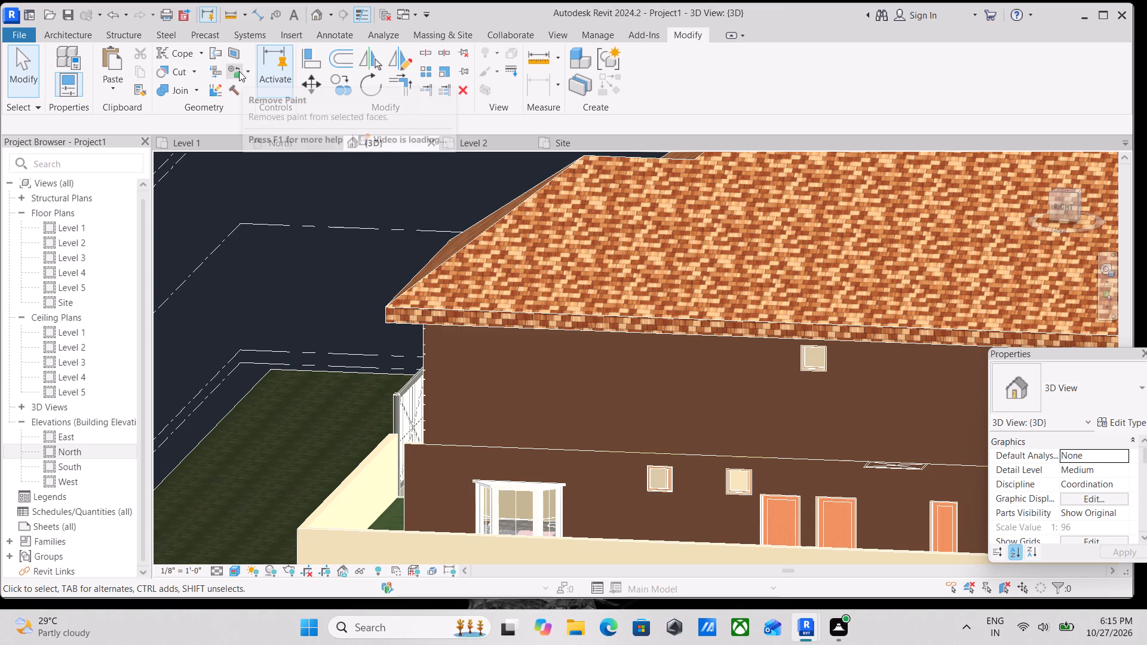
left_click(246, 67)
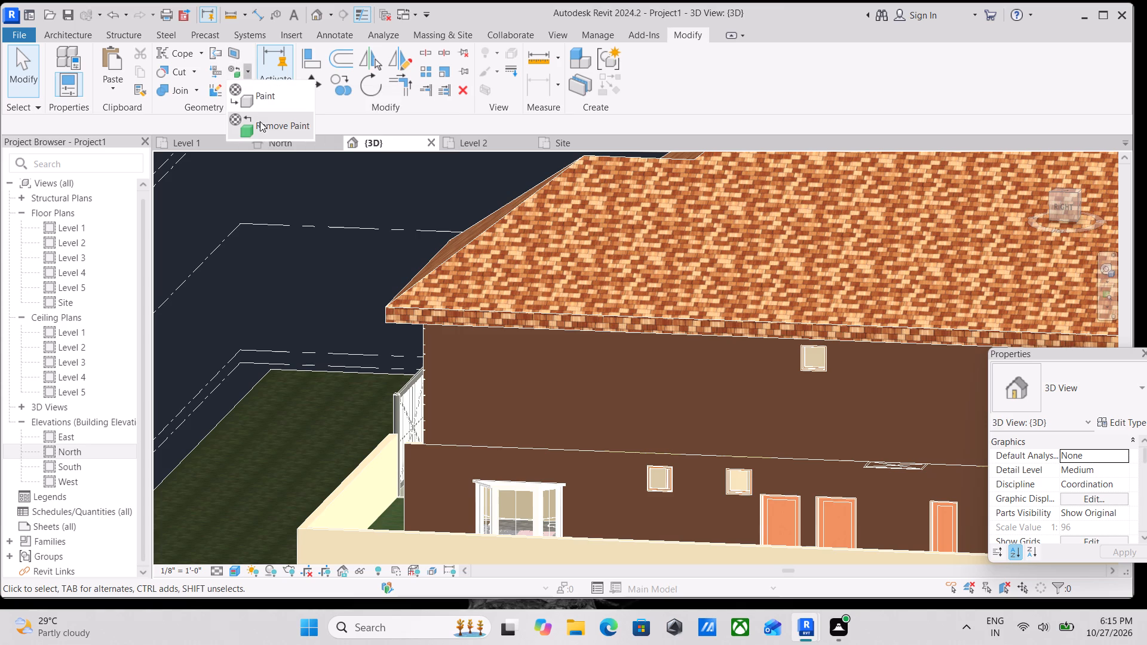
left_click(260, 127)
scroll(730, 388, "down", 1)
middle_click_drag(688, 364, 499, 232)
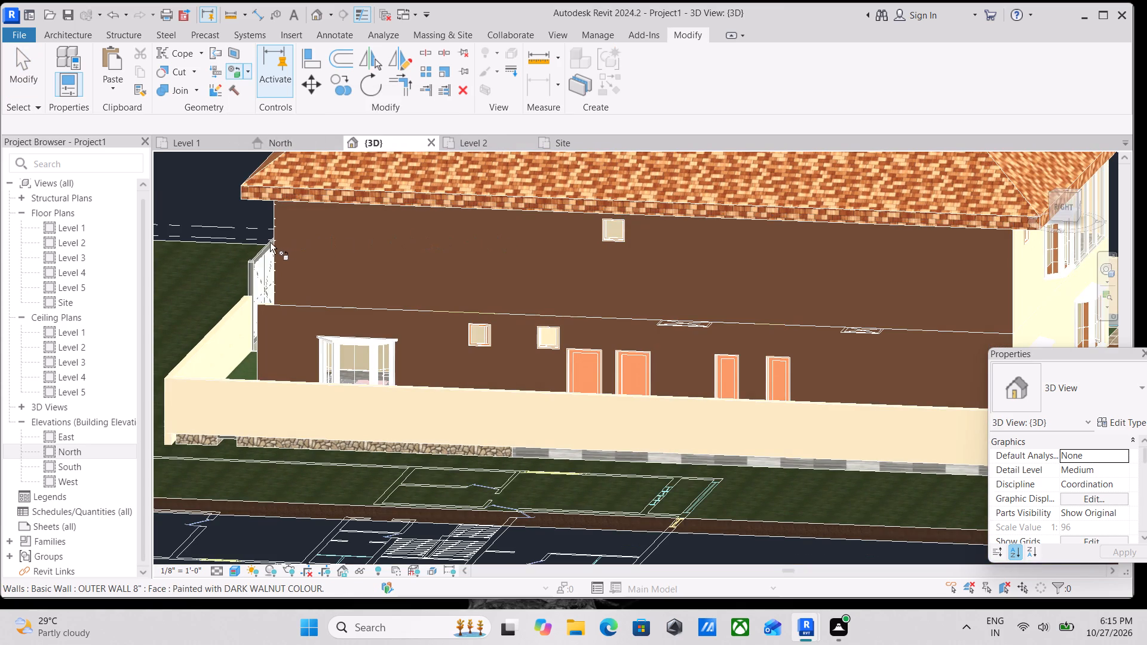
left_click(278, 242)
left_click(409, 263)
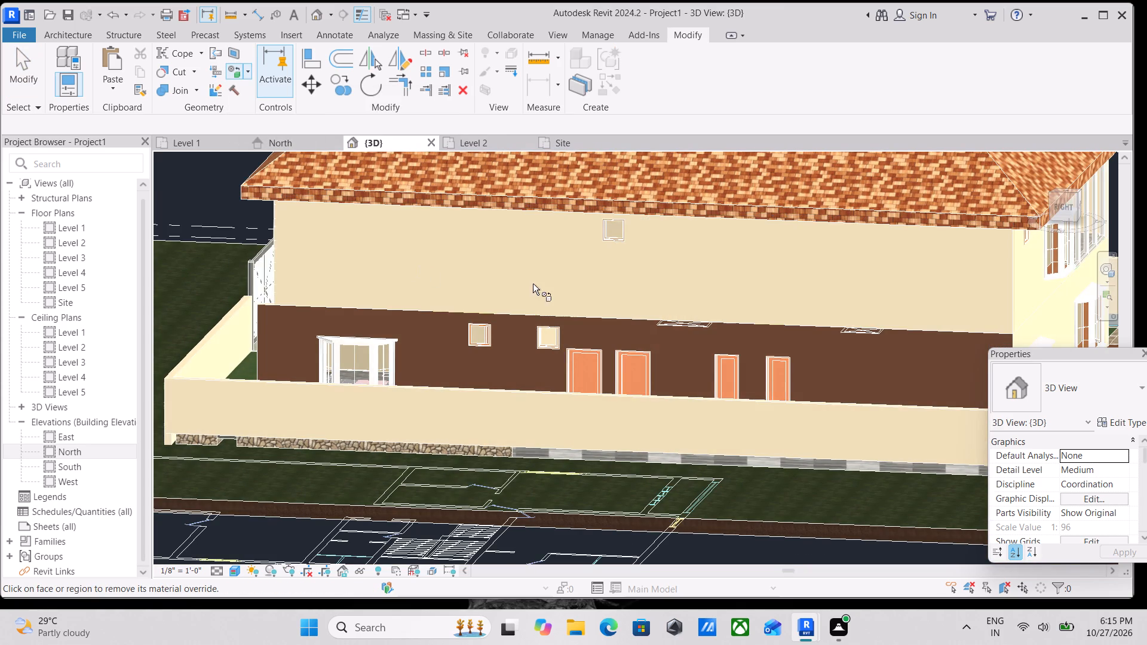
middle_click_drag(526, 278, 462, 176)
left_click(565, 236)
Examine the house from the right, rear, left and front for any wall faces still painted dark walnut.
scroll(686, 251, "down", 1)
middle_click_drag(655, 249, 579, 263)
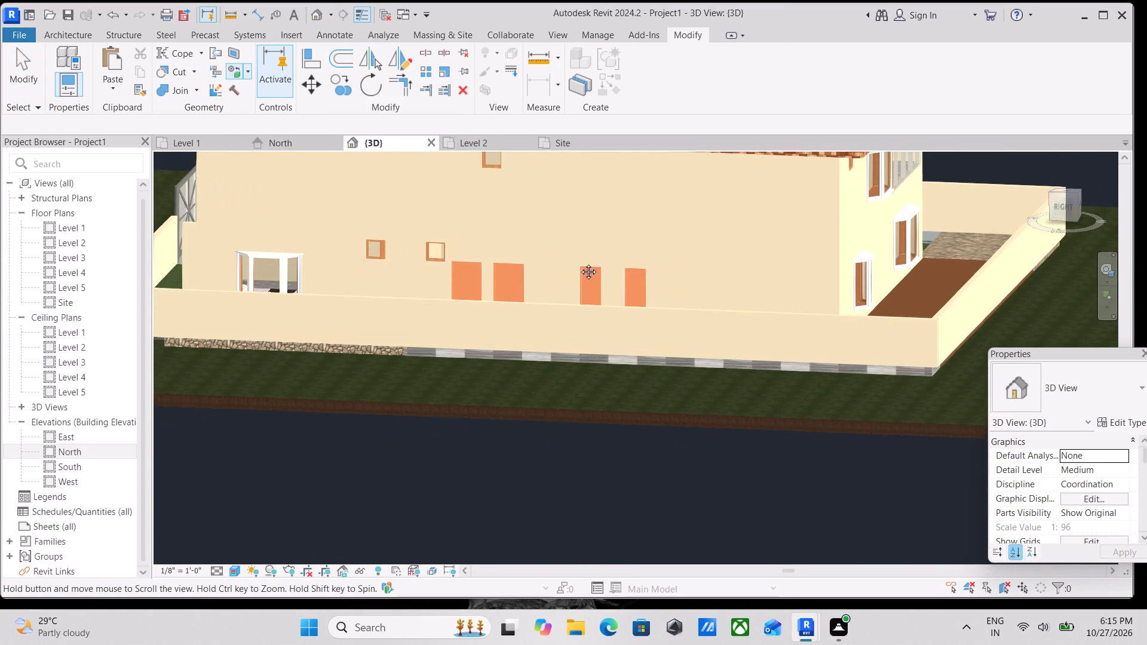
middle_click_drag(579, 263, 580, 265)
scroll(813, 299, "down", 1)
middle_click_drag(838, 278, 688, 339, "shift")
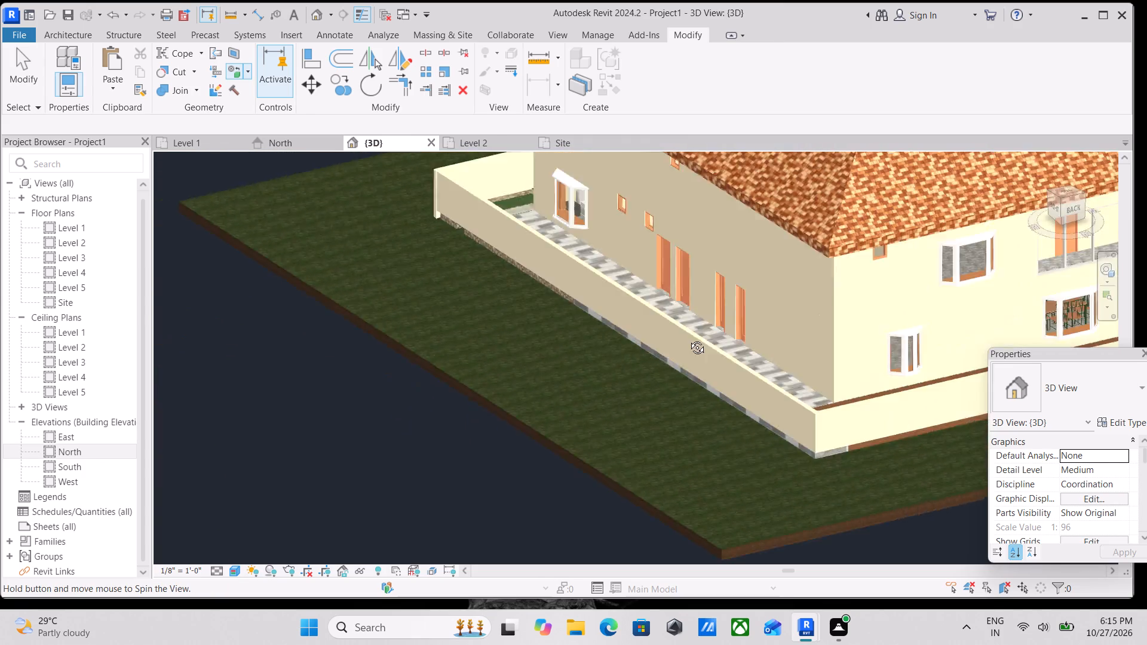
middle_click_drag(688, 339, 665, 336, "shift")
middle_click_drag(979, 326, 801, 255)
middle_click_drag(826, 299, 724, 241, "shift")
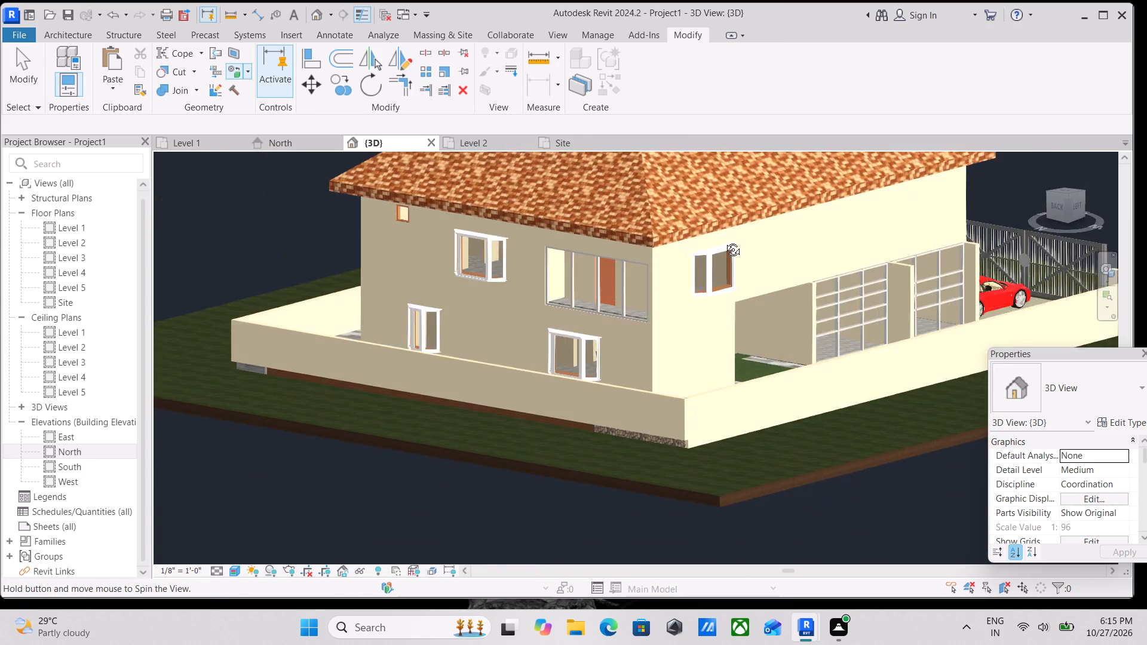
middle_click_drag(724, 241, 1054, 289, "shift")
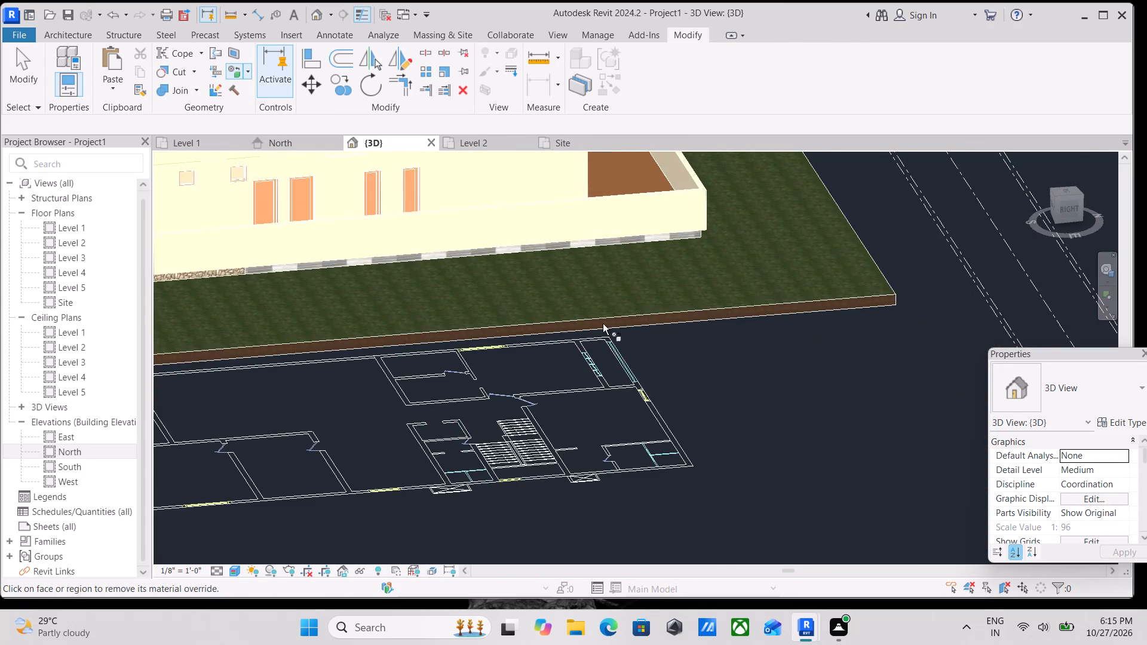
scroll(595, 312, "down", 2)
middle_click_drag(595, 312, 1069, 405)
middle_click_drag(819, 369, 1024, 229, "shift")
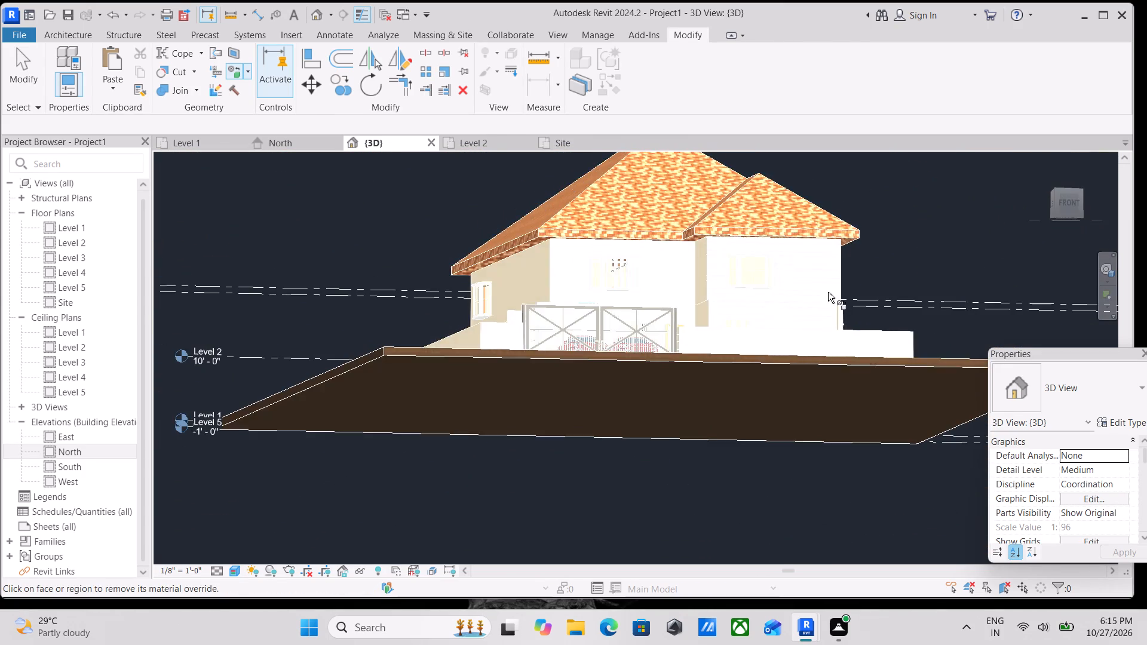
middle_click_drag(828, 293, 790, 426, "shift")
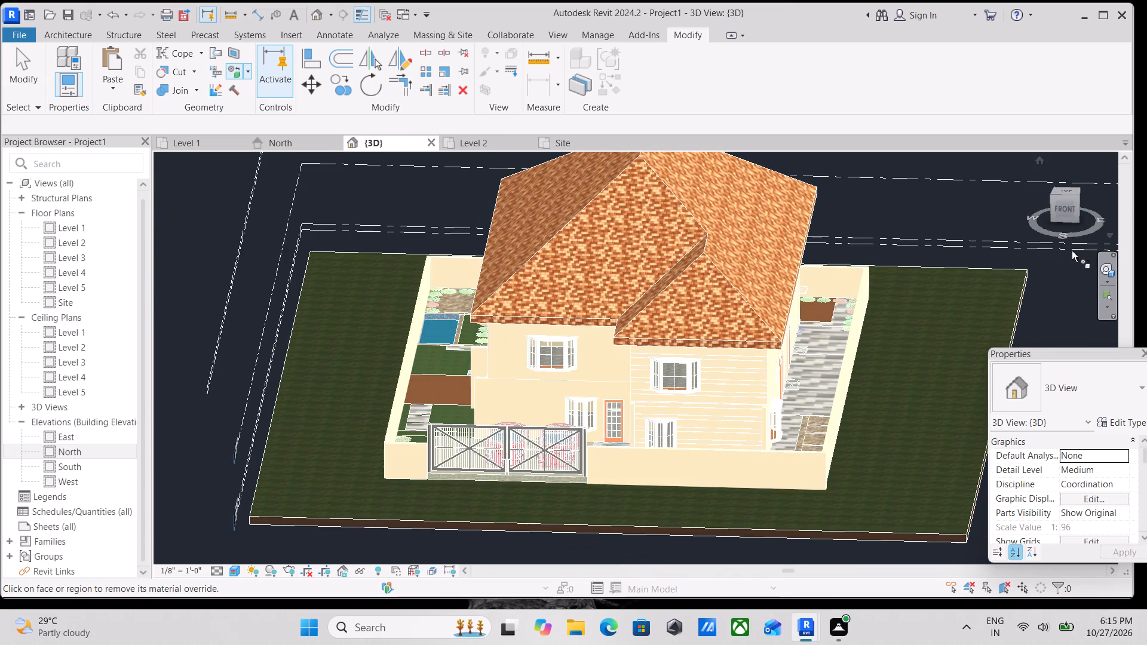
View the house straight on in the Front orientation at a readable size.
left_click(1072, 215)
scroll(853, 292, "up", 2)
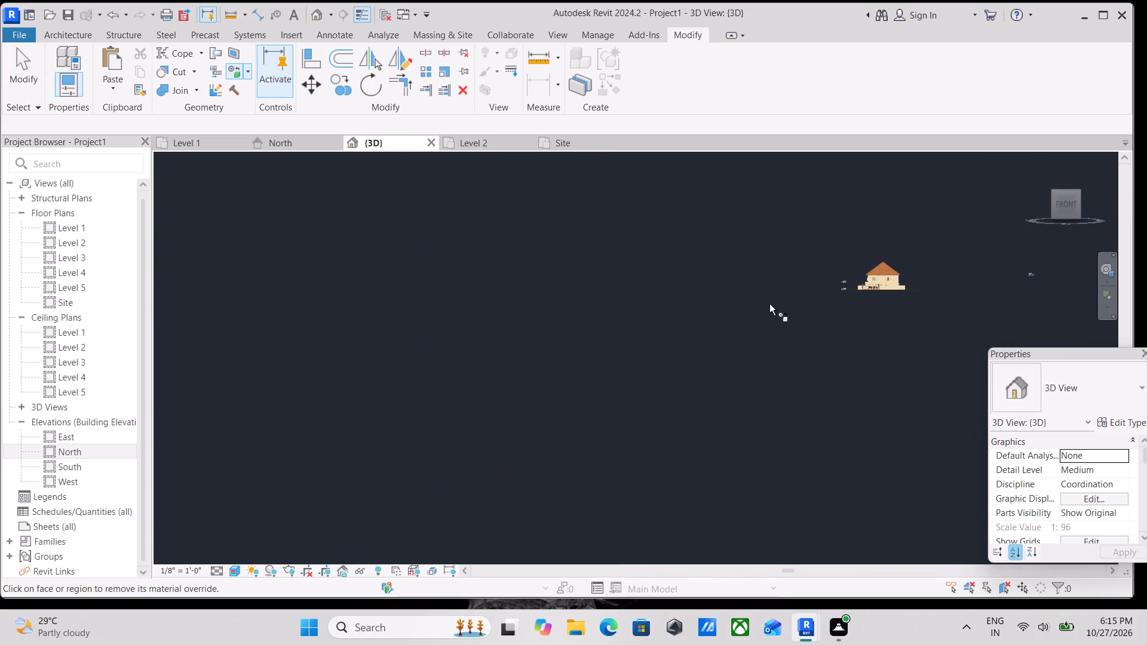
scroll(769, 304, "up", 2)
scroll(510, 348, "up", 4)
scroll(617, 395, "up", 3)
key("grave")
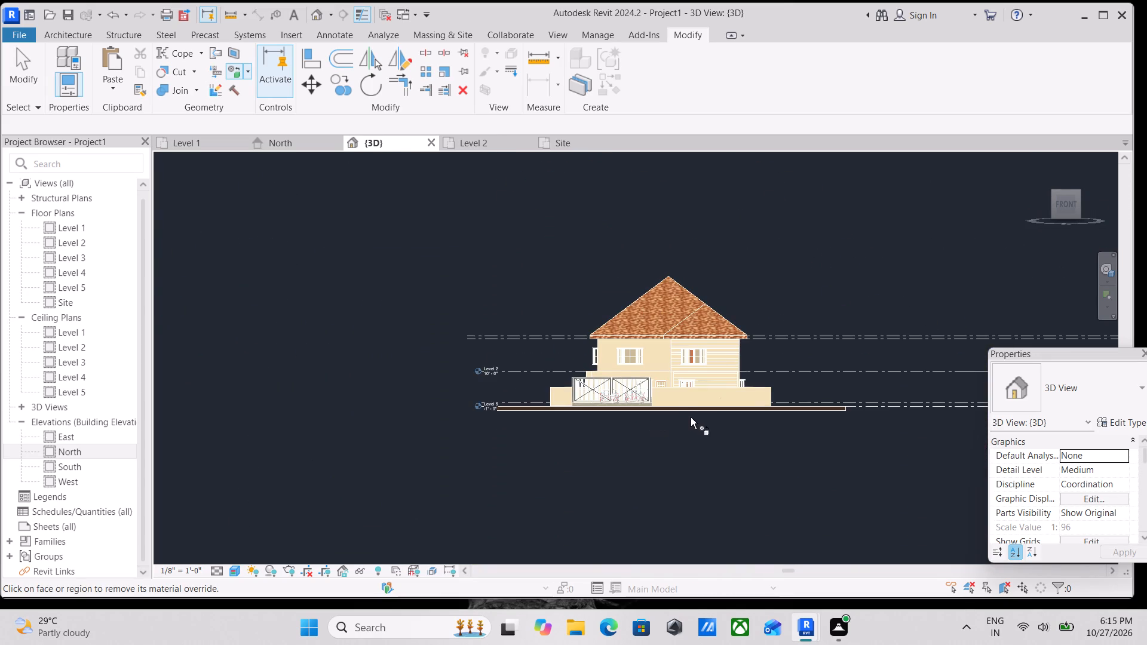
Leave the paint removal and open the rendering settings for the Front view of the whole house.
key("Escape")
key("Escape")
scroll(705, 397, "up", 4)
scroll(634, 318, "up", 3)
scroll(327, 224, "up", 3)
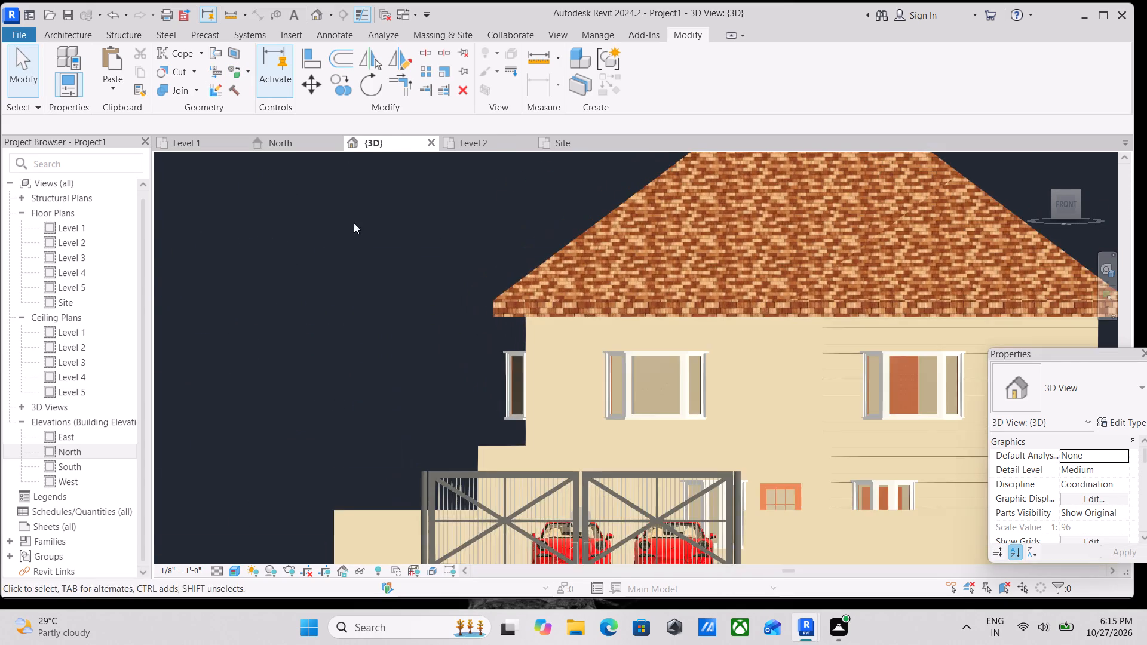
key("Escape")
scroll(493, 251, "down", 2)
middle_click_drag(493, 251, 441, 272)
middle_click_drag(603, 277, 536, 255)
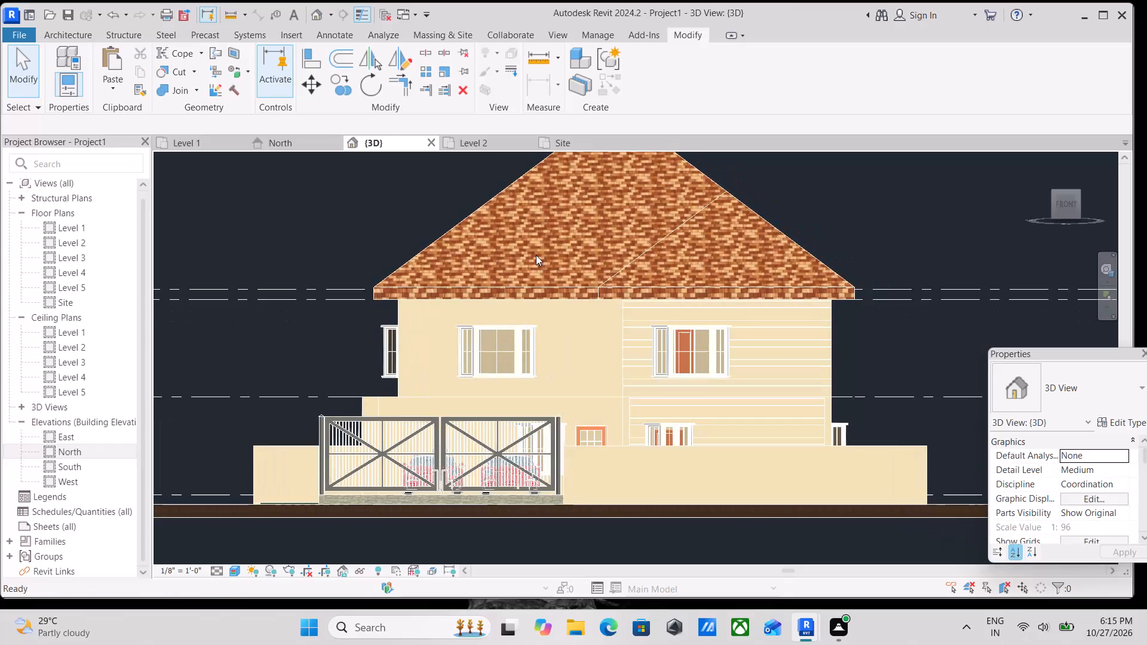
middle_click(536, 255)
scroll(536, 255, "down", 1)
middle_click_drag(536, 253, 549, 292)
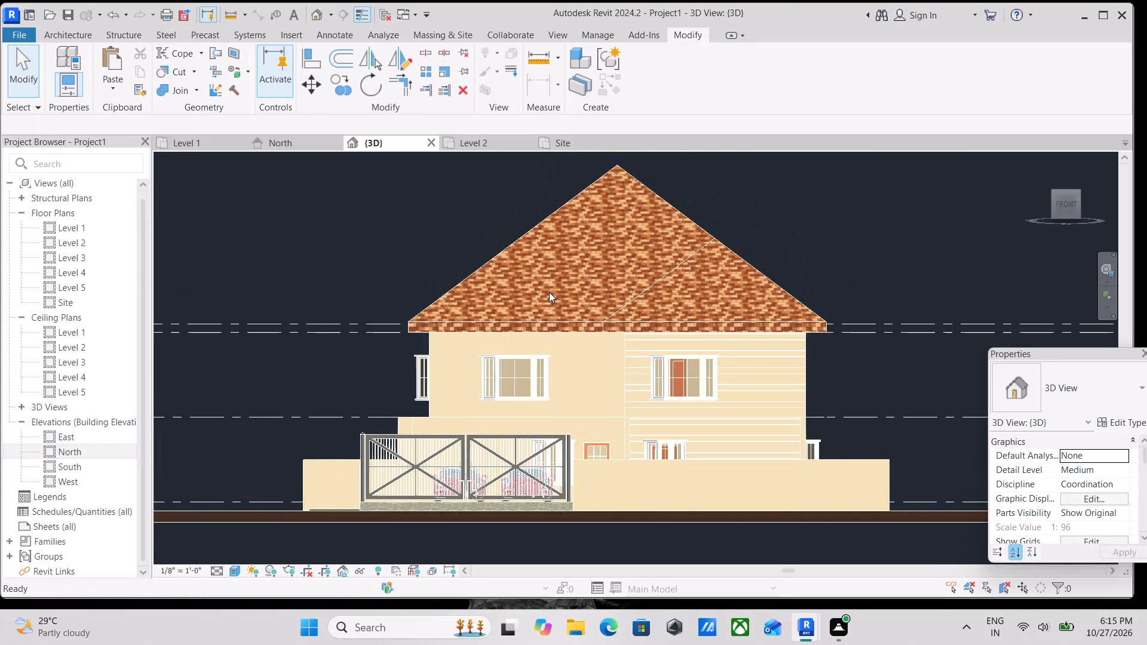
type("rr")
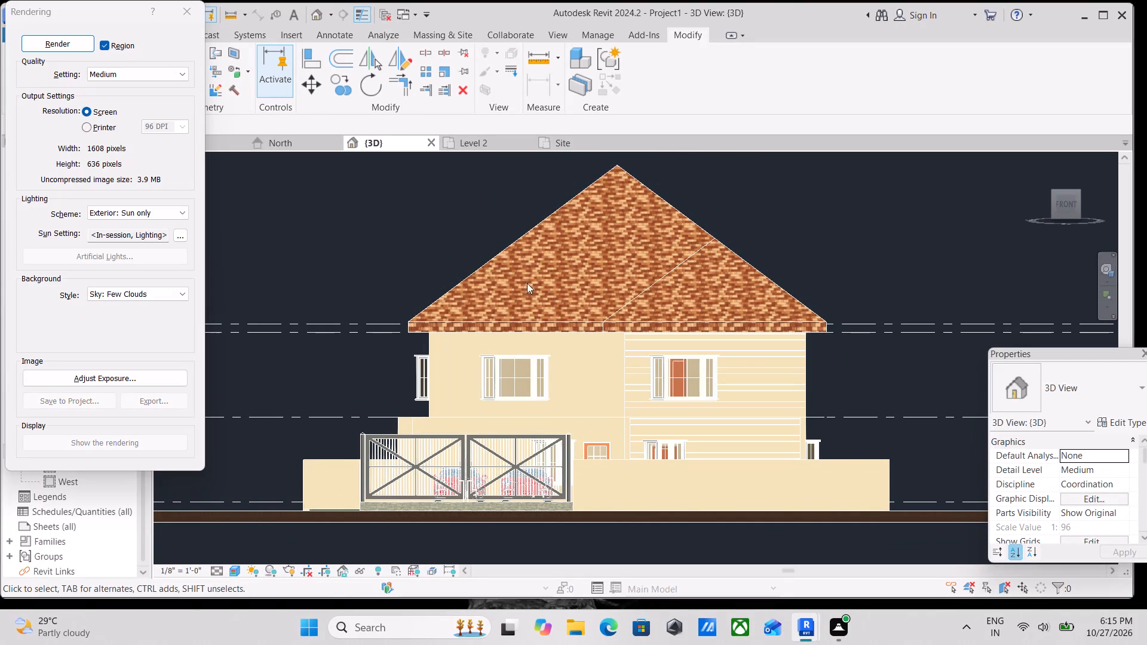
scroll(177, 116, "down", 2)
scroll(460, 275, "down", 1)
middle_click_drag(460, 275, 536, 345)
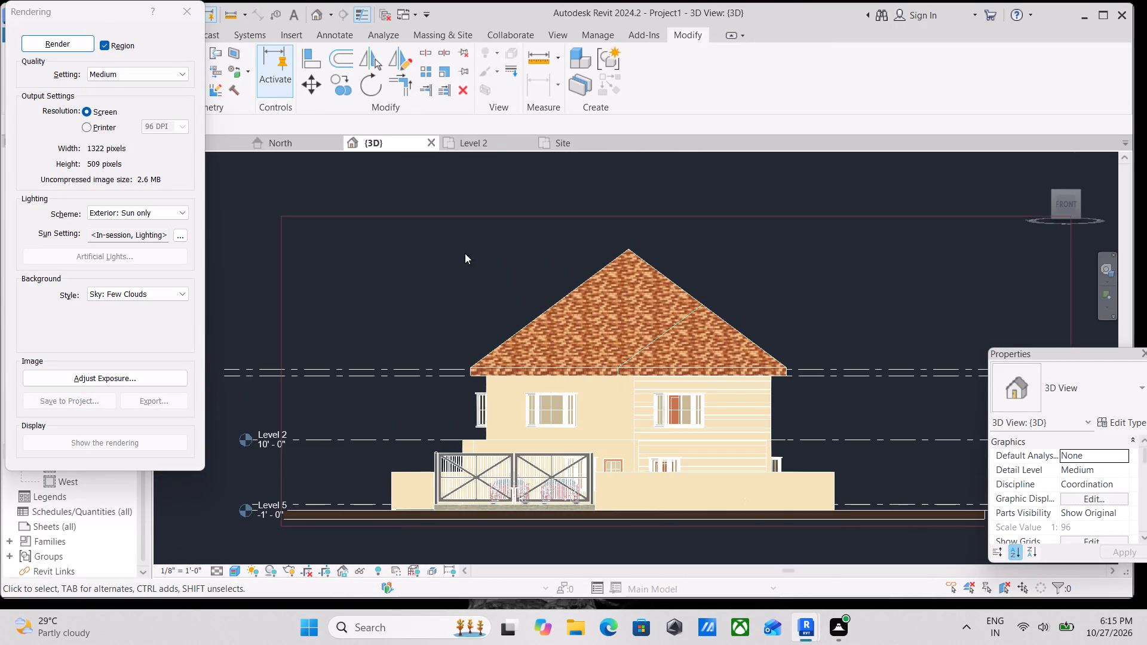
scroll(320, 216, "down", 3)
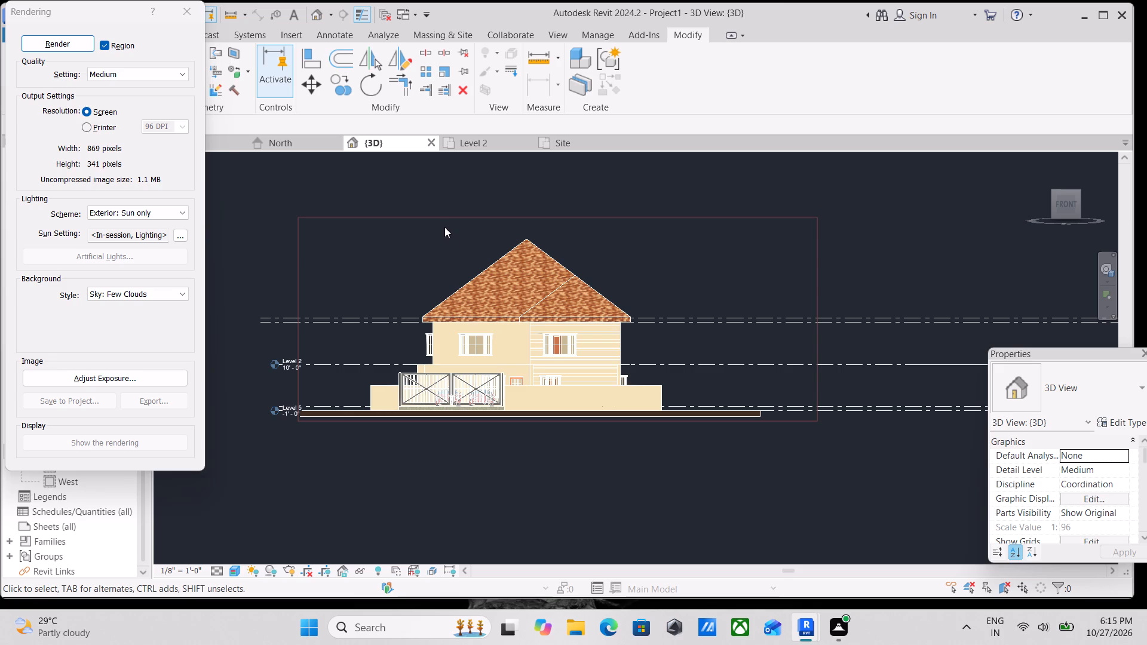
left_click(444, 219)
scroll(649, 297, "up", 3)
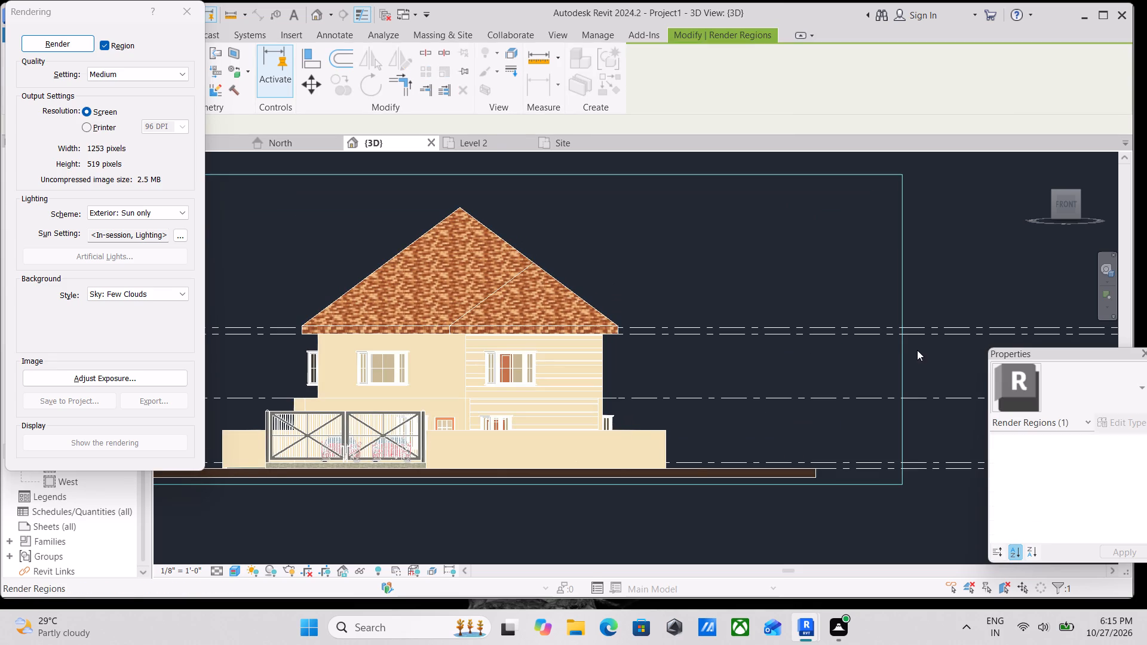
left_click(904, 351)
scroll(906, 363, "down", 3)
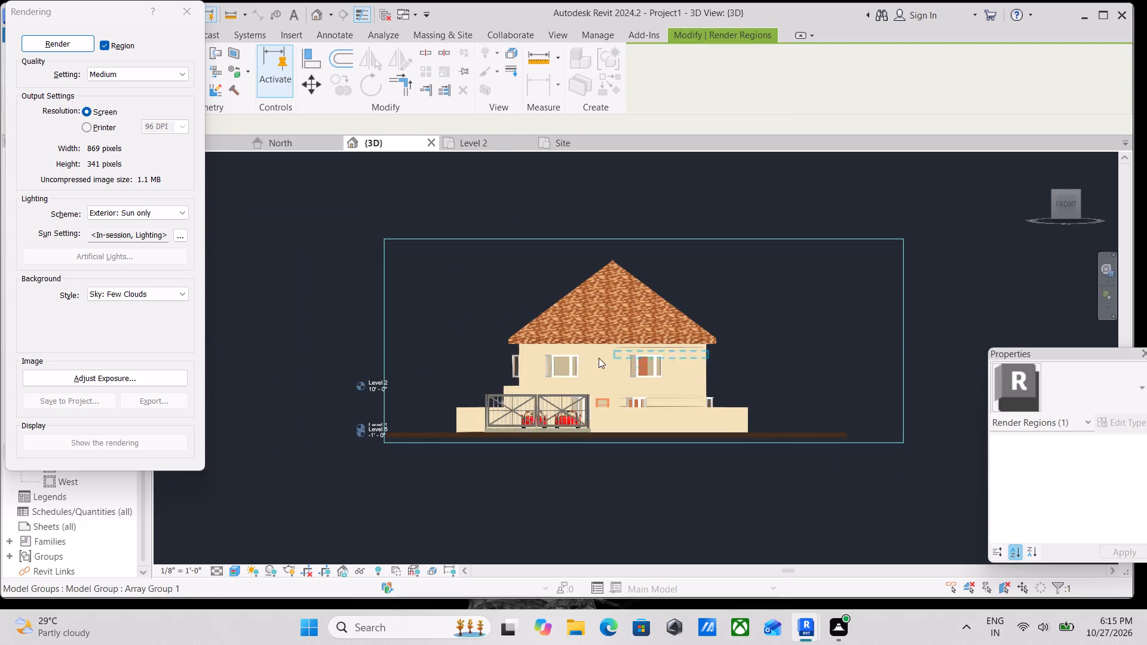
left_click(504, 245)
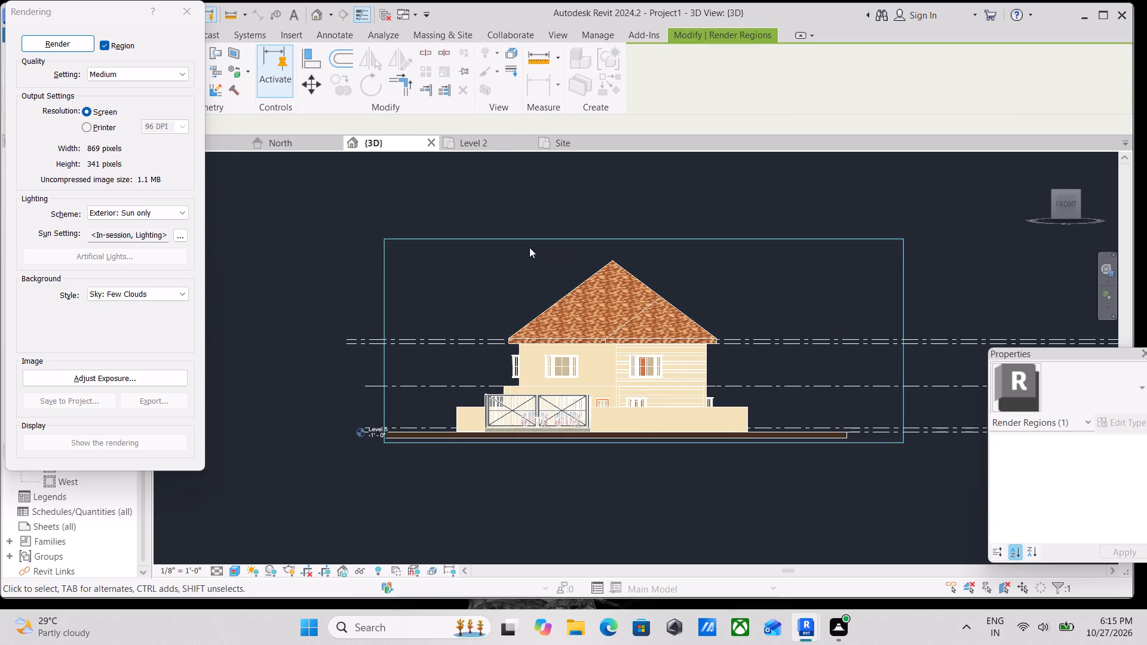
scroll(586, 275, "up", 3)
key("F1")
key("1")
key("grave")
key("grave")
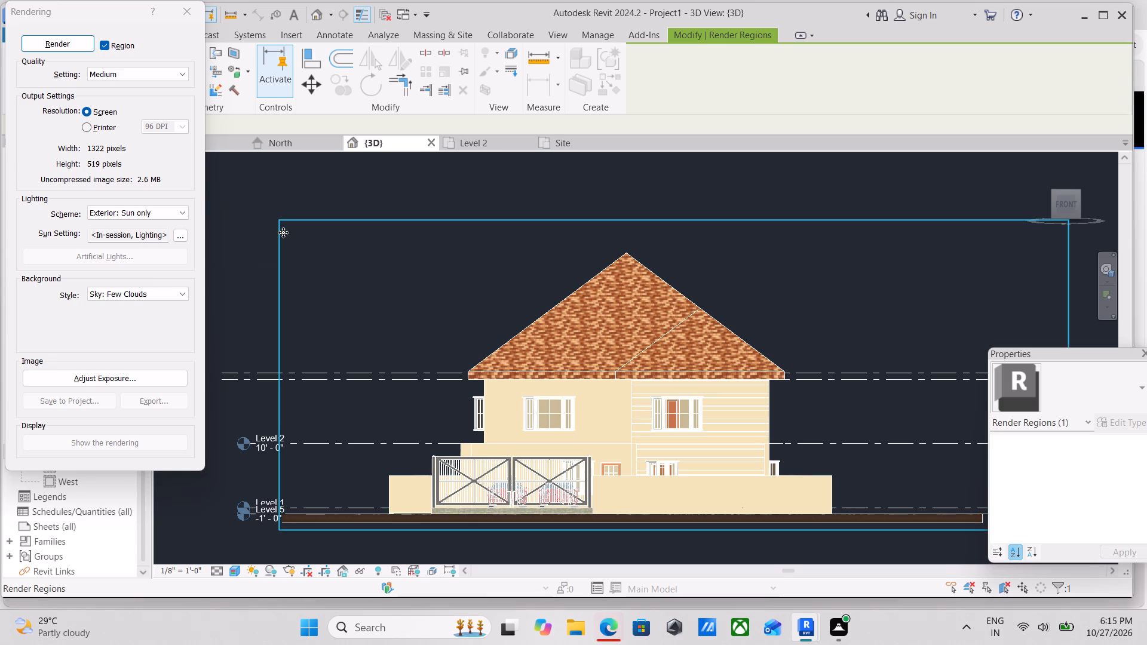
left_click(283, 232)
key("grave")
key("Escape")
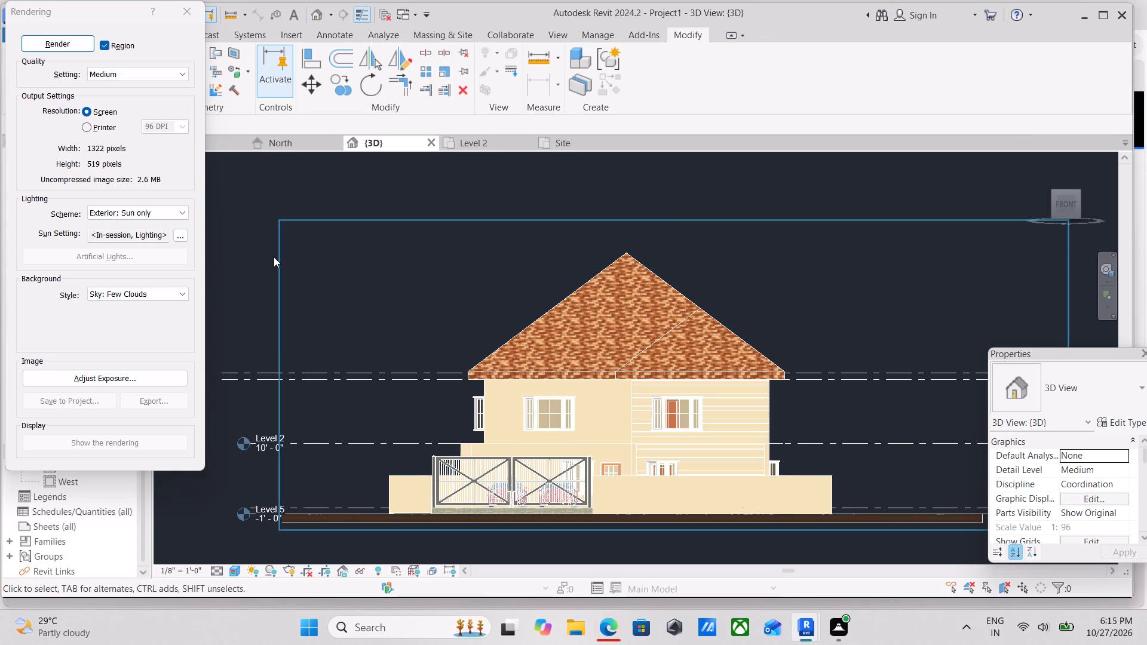
Tighten all four edges of the render region so it closely frames the house and its boundary wall.
left_click(274, 257)
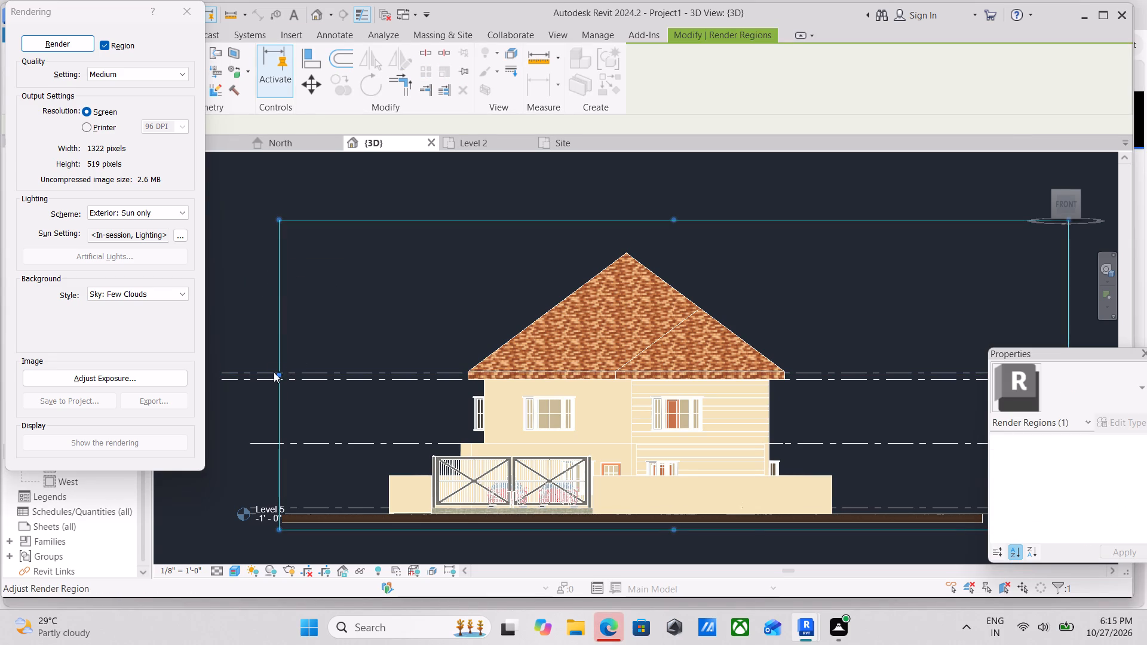
left_click_drag(274, 372, 349, 376)
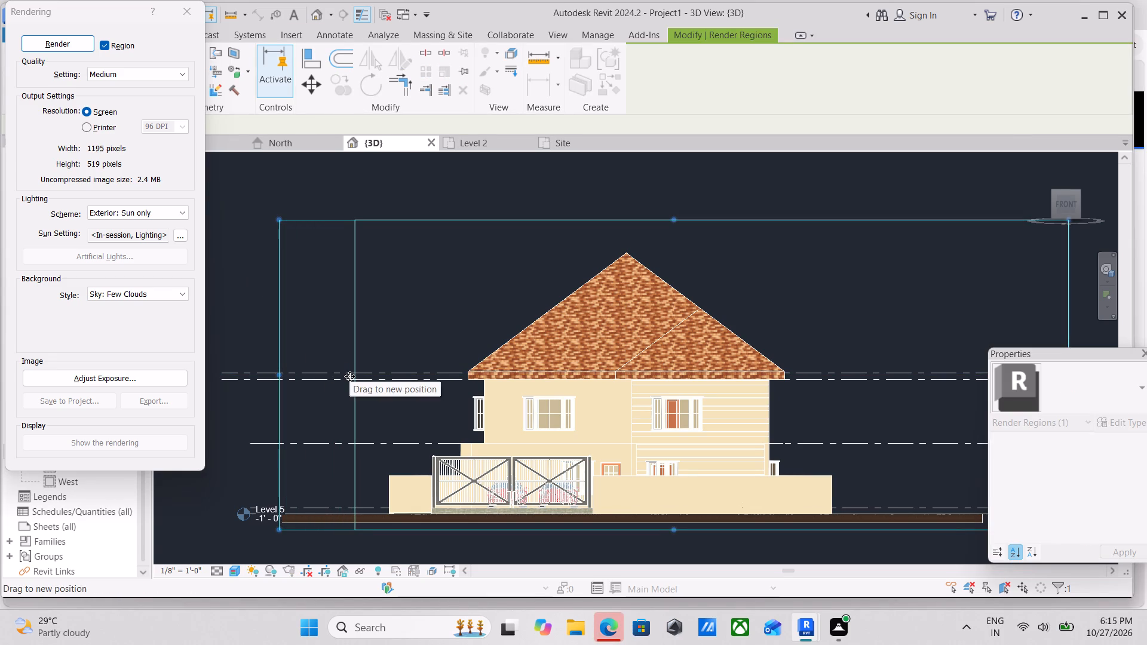
left_click_drag(349, 376, 362, 369)
left_click_drag(718, 214, 723, 238)
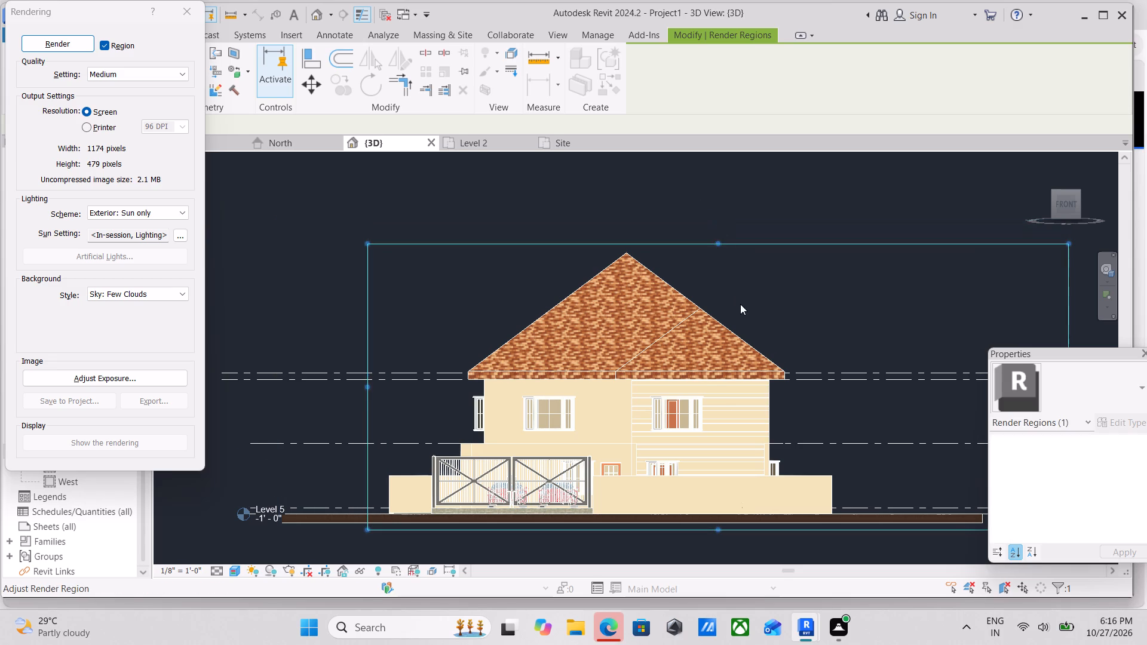
middle_click_drag(738, 303, 597, 214)
left_click_drag(928, 303, 724, 302)
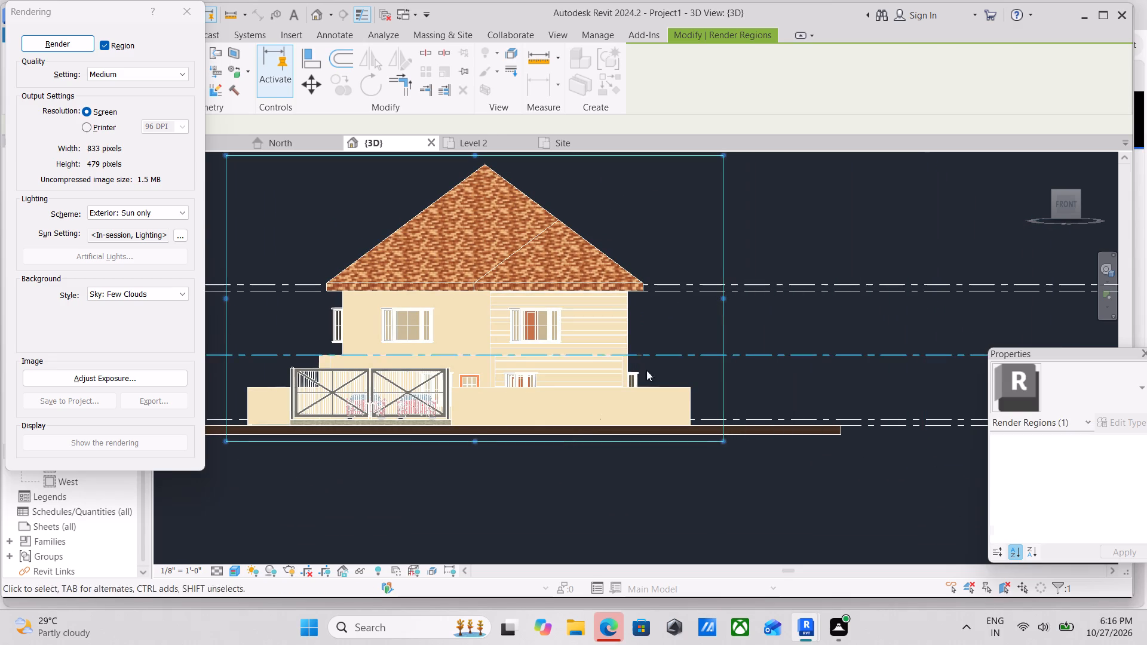
scroll(588, 416, "up", 2)
left_click_drag(441, 444, 443, 434)
middle_click_drag(437, 431, 628, 448)
middle_click_drag(555, 373, 556, 416)
middle_click_drag(556, 411, 553, 462)
Render the front region of the house at Medium quality, inspect the image, and return to the model without saving it.
type("rr")
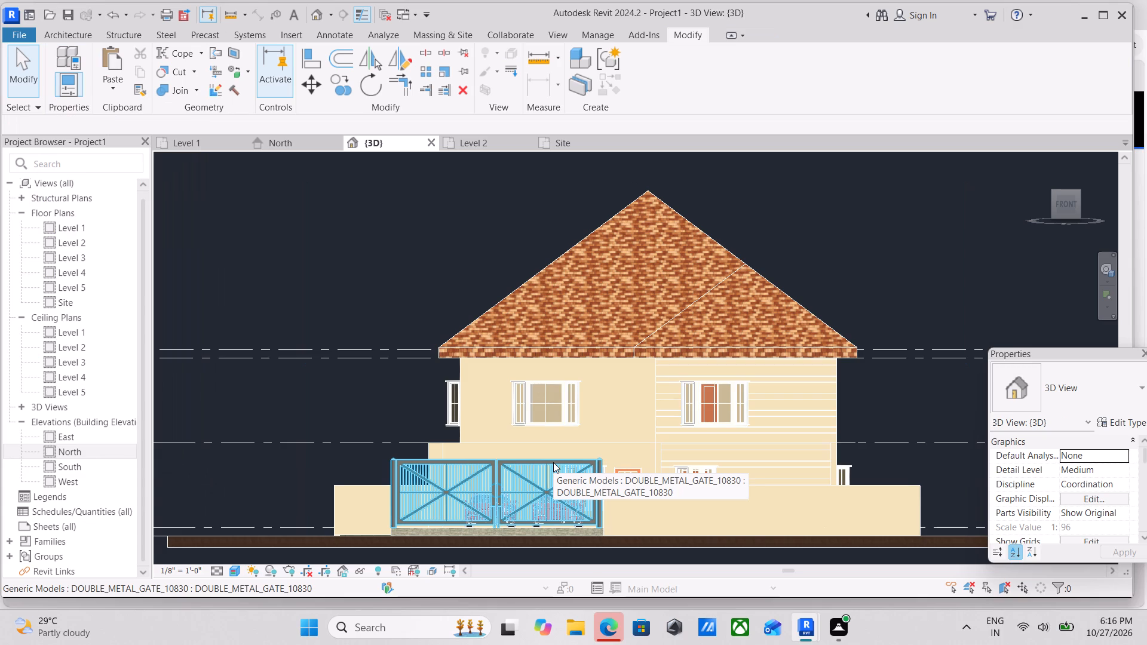
scroll(602, 374, "down", 3)
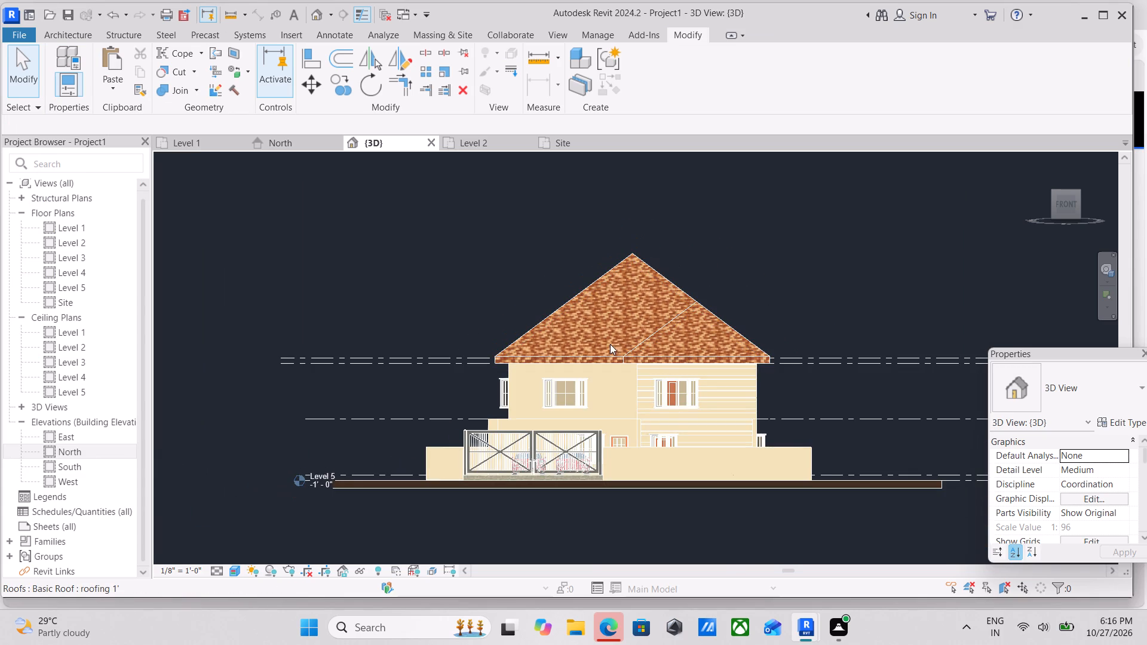
type("rr")
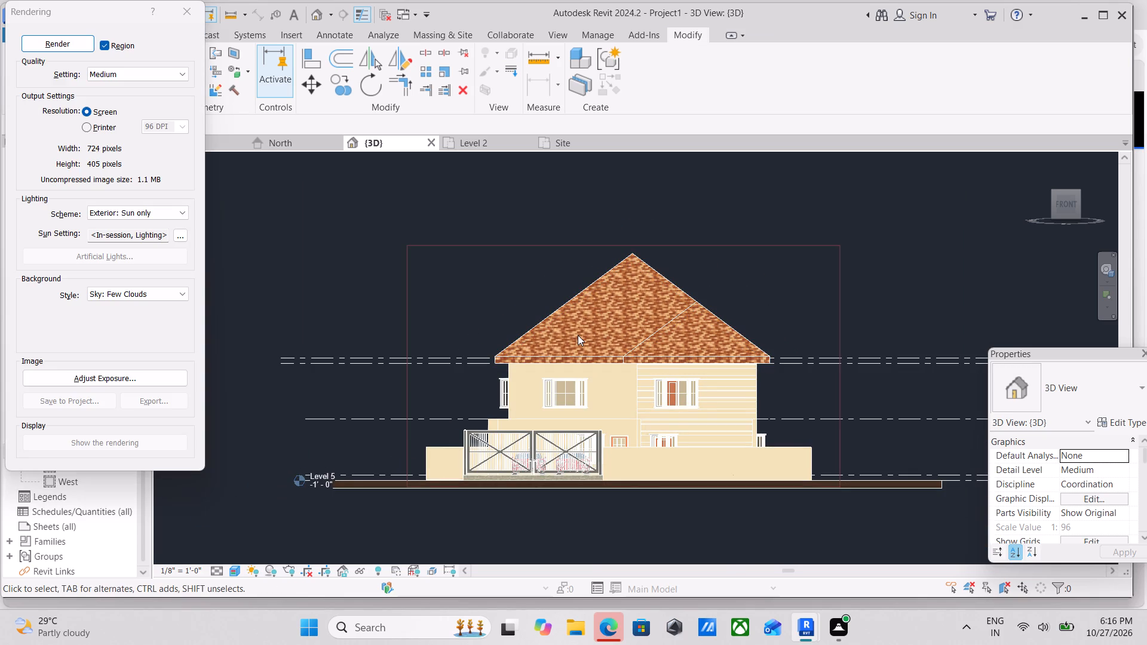
left_click(35, 50)
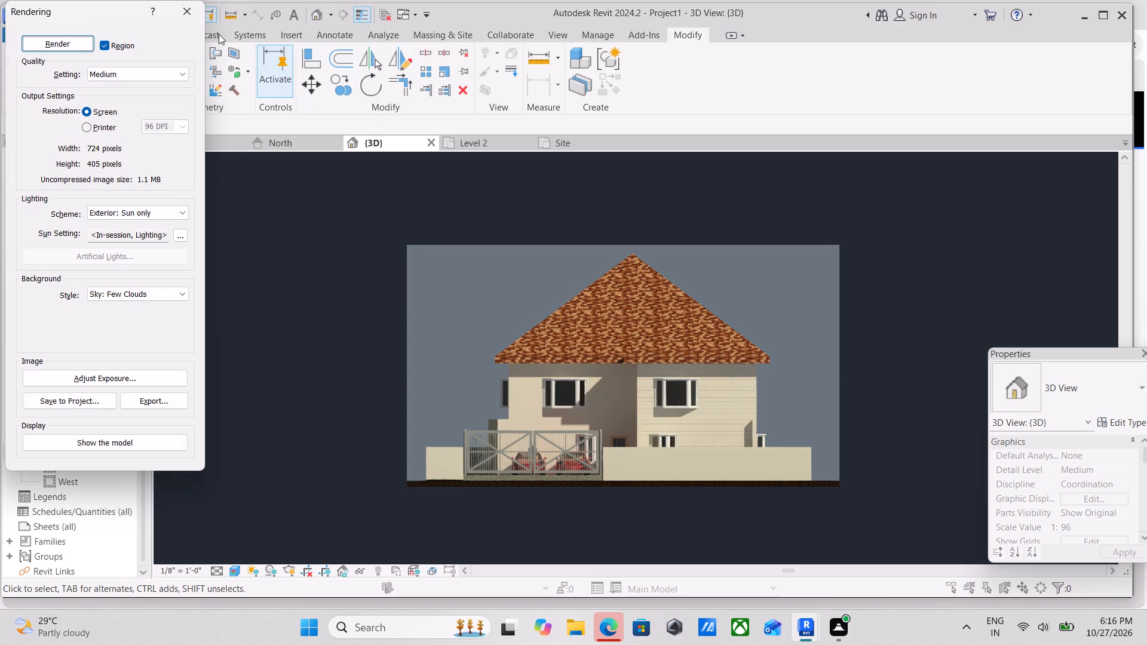
left_click(191, 17)
Extend the base of the short front boundary wall beside the car gate down to an offset of about -1' 8".
scroll(366, 282, "up", 2)
scroll(366, 282, "down", 3)
middle_click_drag(324, 269, 278, 252)
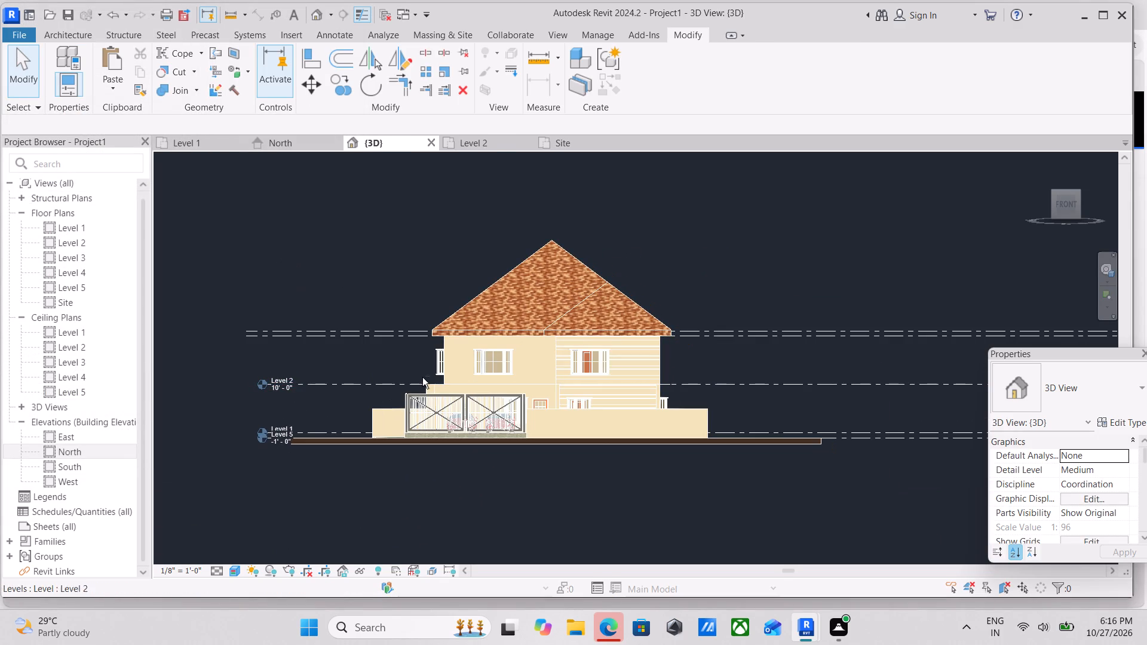
middle_click_drag(422, 377, 560, 487, "shift")
middle_click_drag(557, 484, 453, 355)
scroll(622, 463, "up", 2)
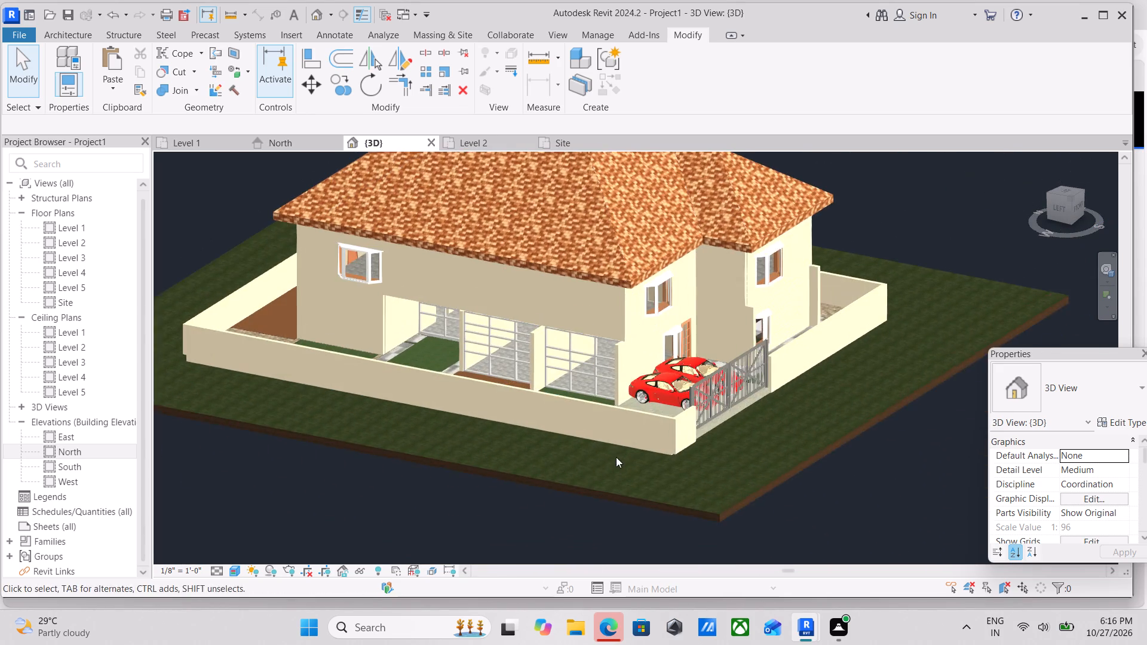
middle_click_drag(608, 453, 227, 364)
scroll(231, 376, "up", 2)
scroll(350, 354, "up", 4)
middle_click_drag(295, 318, 404, 336)
scroll(404, 336, "up", 4)
scroll(289, 416, "up", 3)
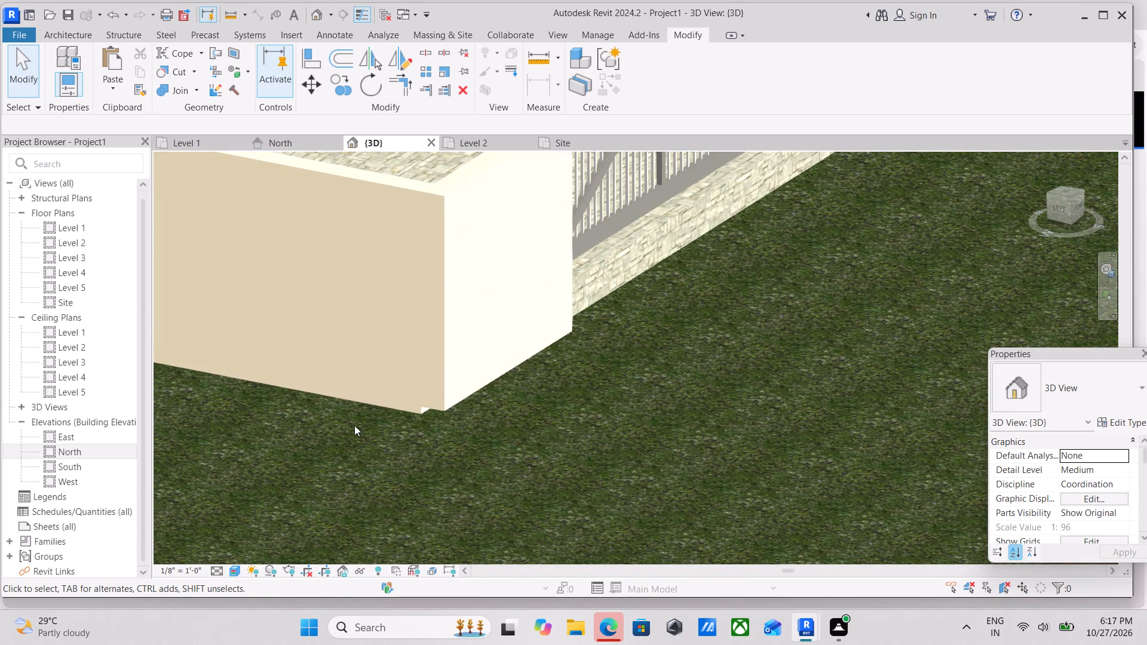
left_click(441, 364)
scroll(488, 411, "up", 3)
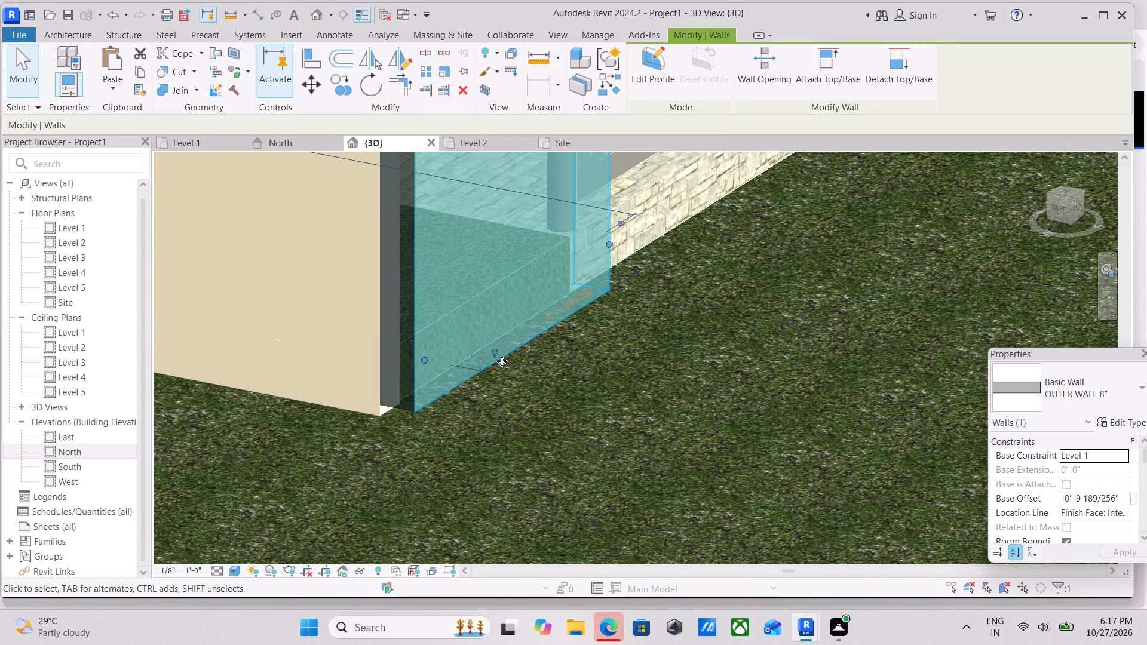
left_click_drag(499, 357, 520, 394)
scroll(520, 394, "down", 4)
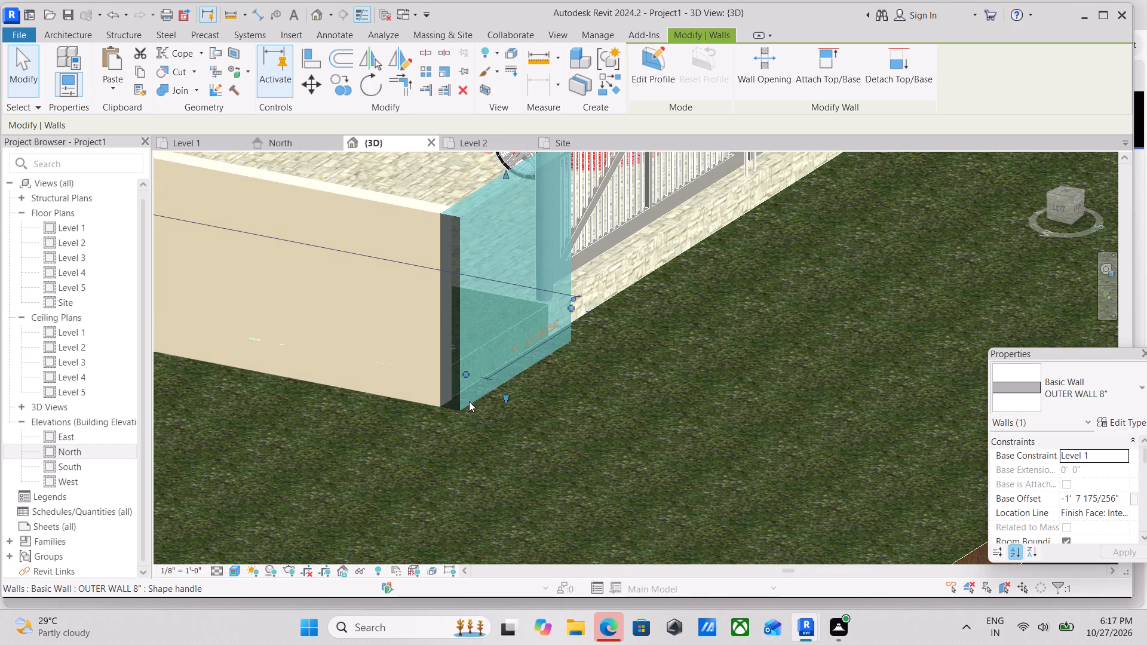
key("Escape")
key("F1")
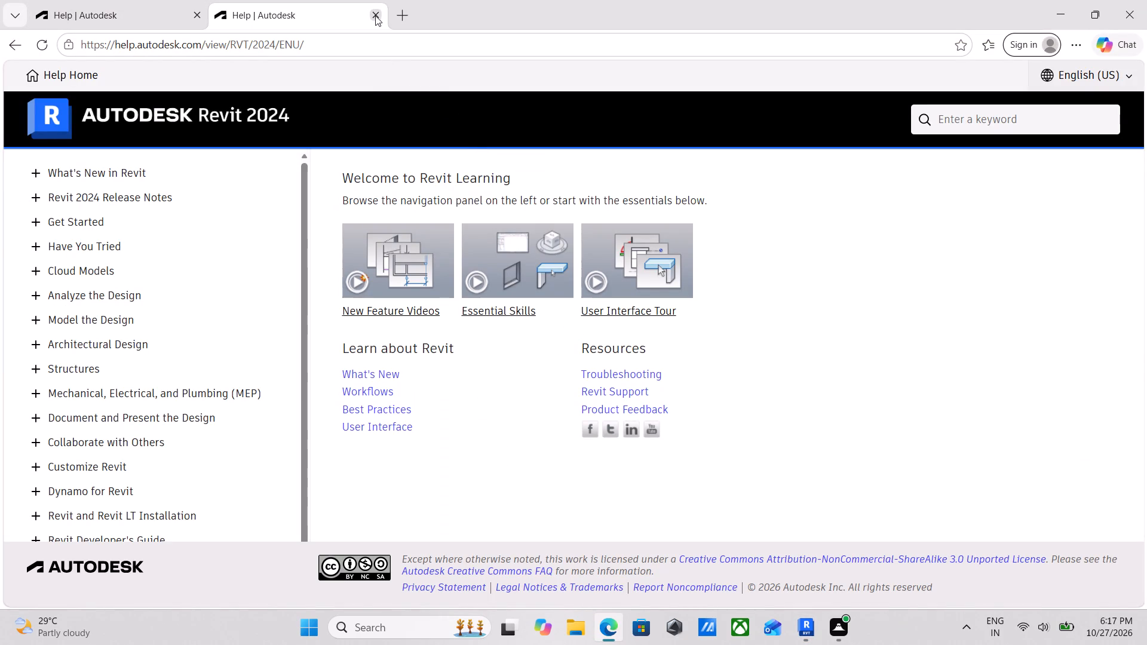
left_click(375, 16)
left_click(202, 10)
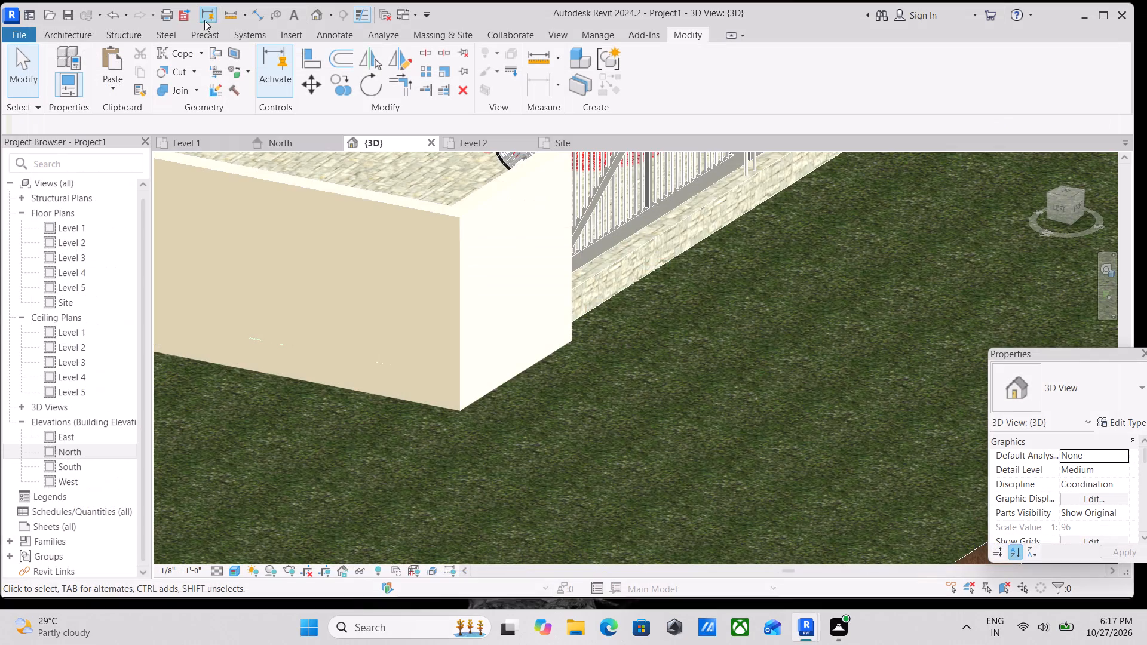
Start an in-place component in the Generic Models category at the stone base by the gate, accepting the default name.
scroll(491, 302, "down", 2)
scroll(600, 280, "down", 1)
middle_click_drag(600, 280, 550, 362)
scroll(550, 364, "up", 3)
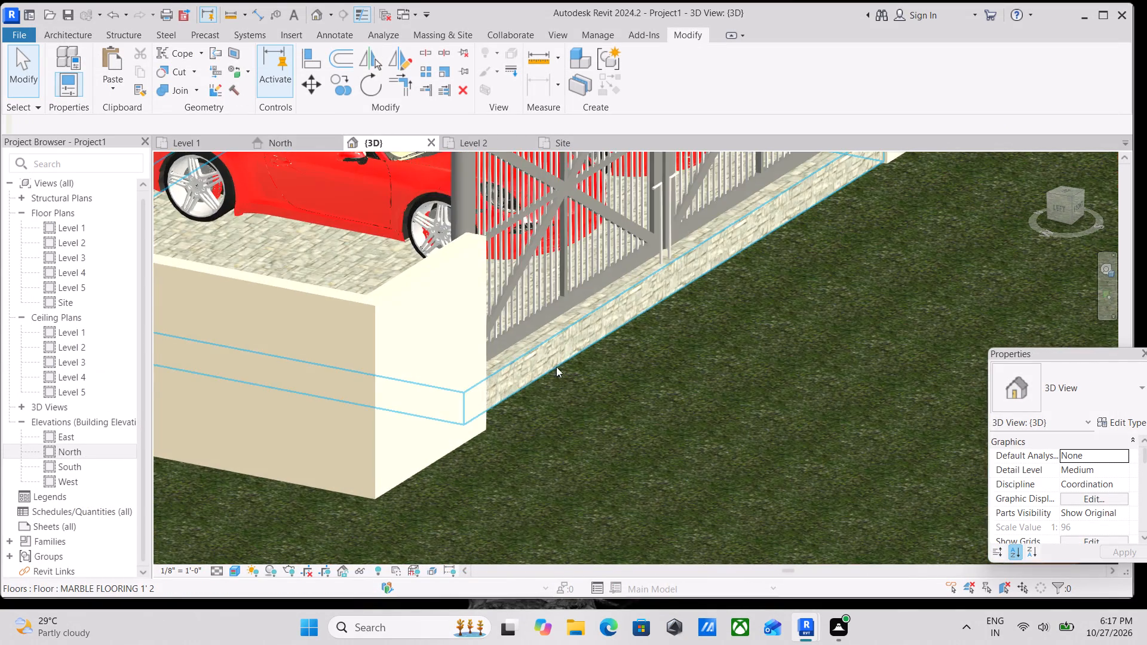
scroll(598, 361, "up", 3)
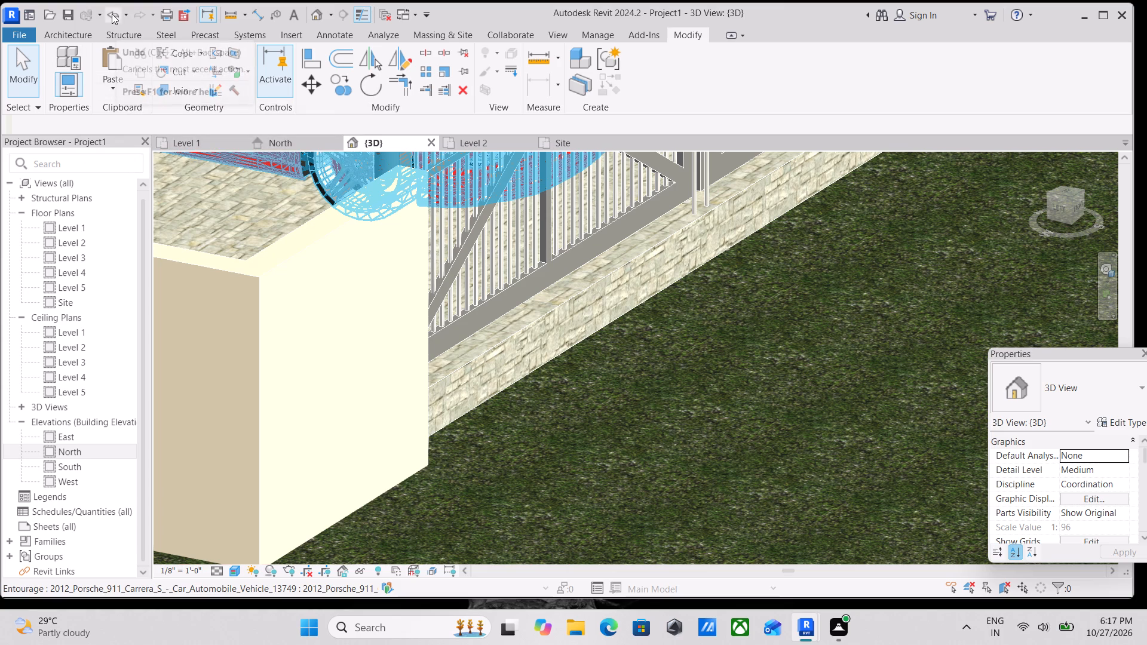
left_click(79, 32)
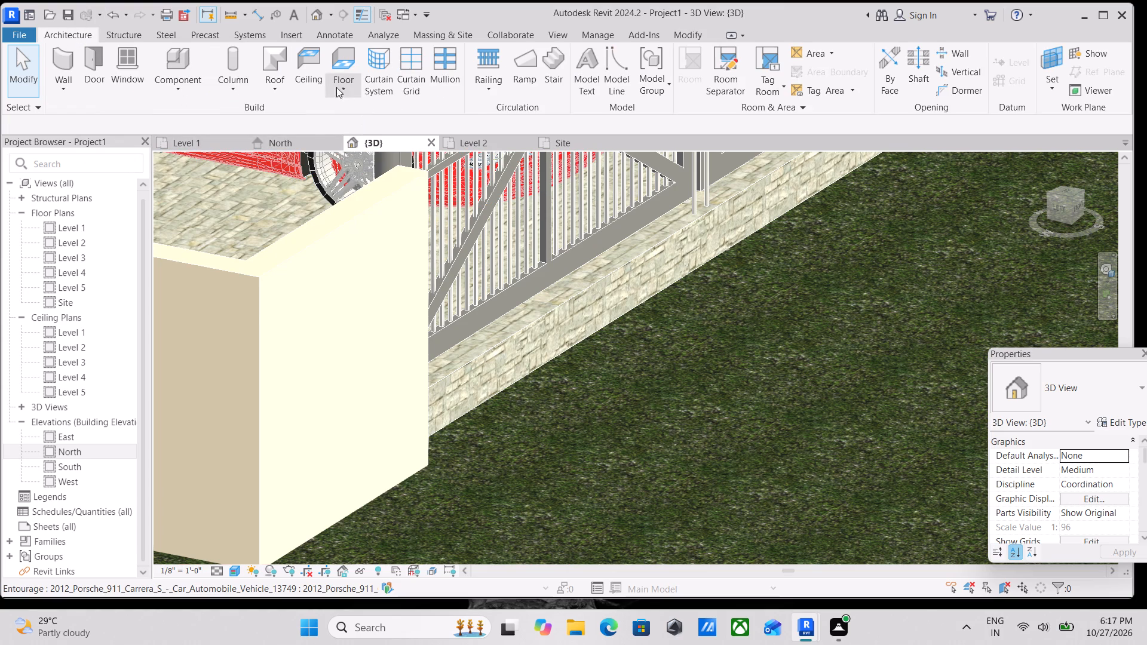
left_click(187, 83)
left_click(216, 150)
scroll(514, 271, "down", 2)
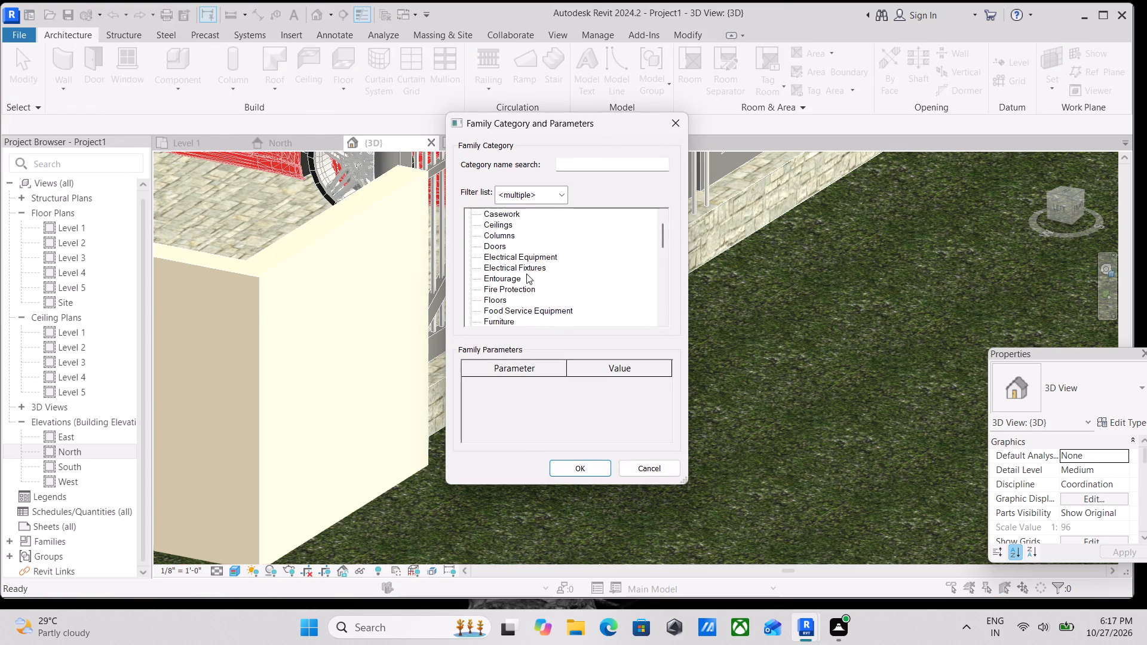
scroll(526, 274, "down", 6)
scroll(523, 275, "up", 2)
scroll(523, 275, "down", 3)
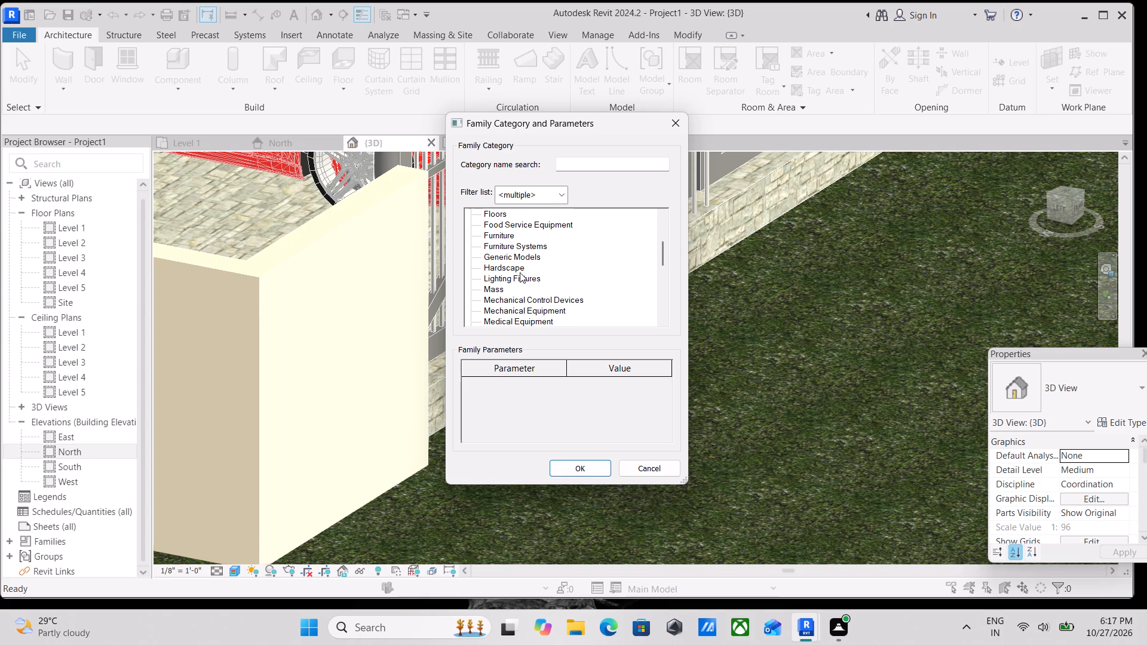
left_click(514, 259)
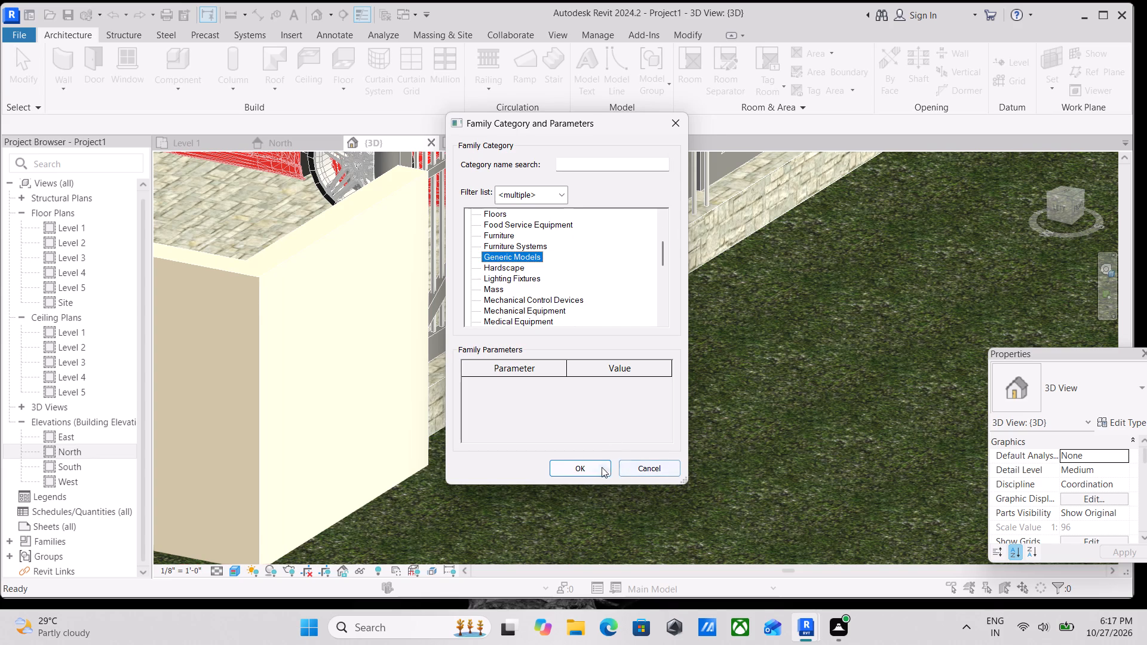
left_click(596, 465)
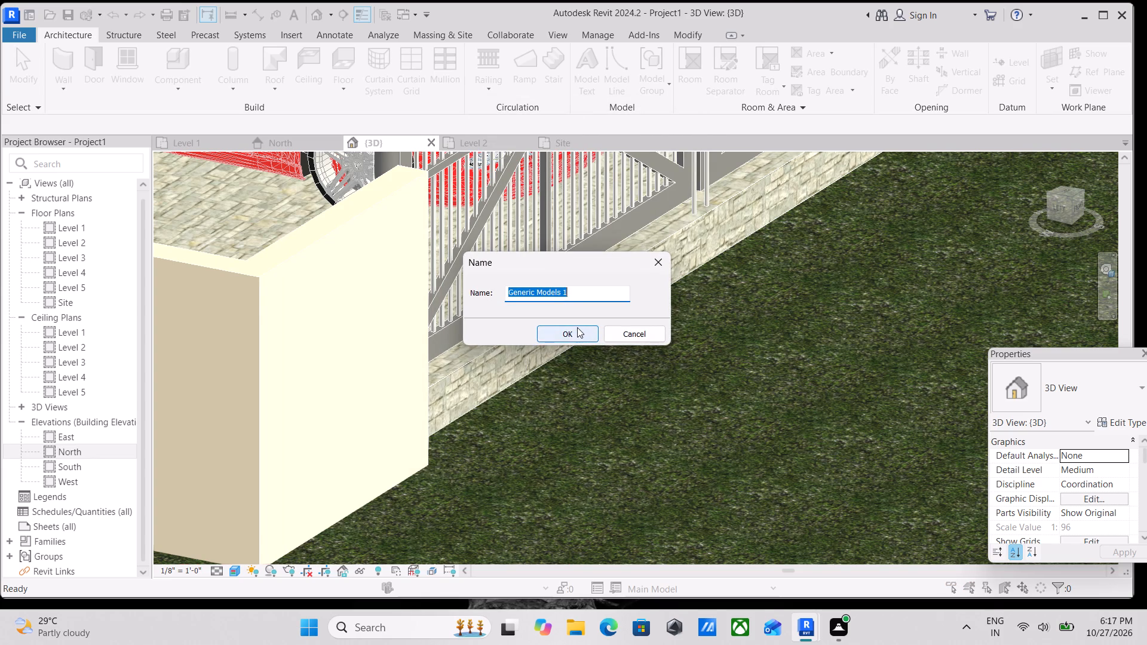
left_click(577, 327)
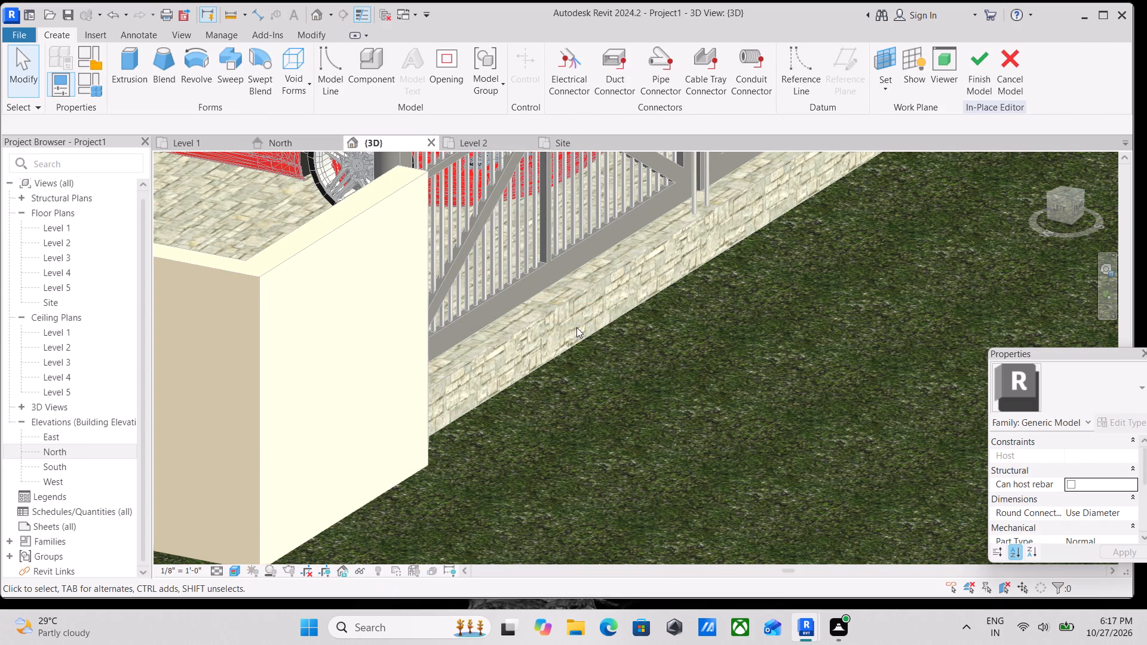
Start a solid extrusion and pick the outer side boundary wall beside the car gate as its work plane.
scroll(366, 250, "down", 2)
scroll(571, 375, "down", 2)
middle_click_drag(571, 375, 578, 384)
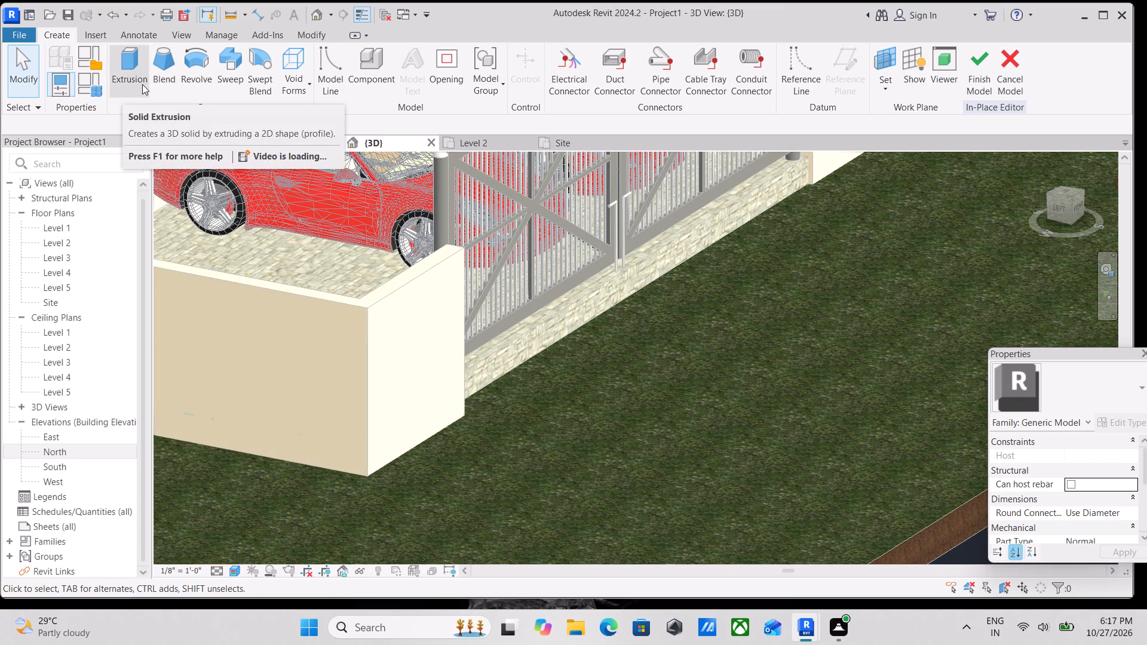
left_click(127, 67)
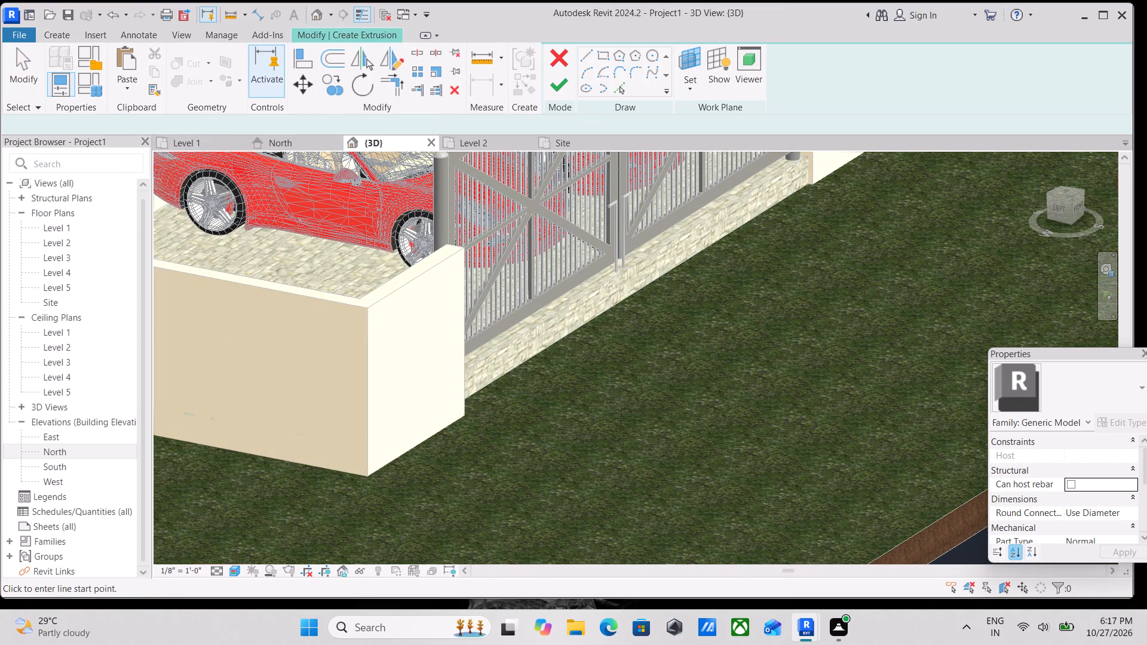
scroll(528, 331, "up", 4)
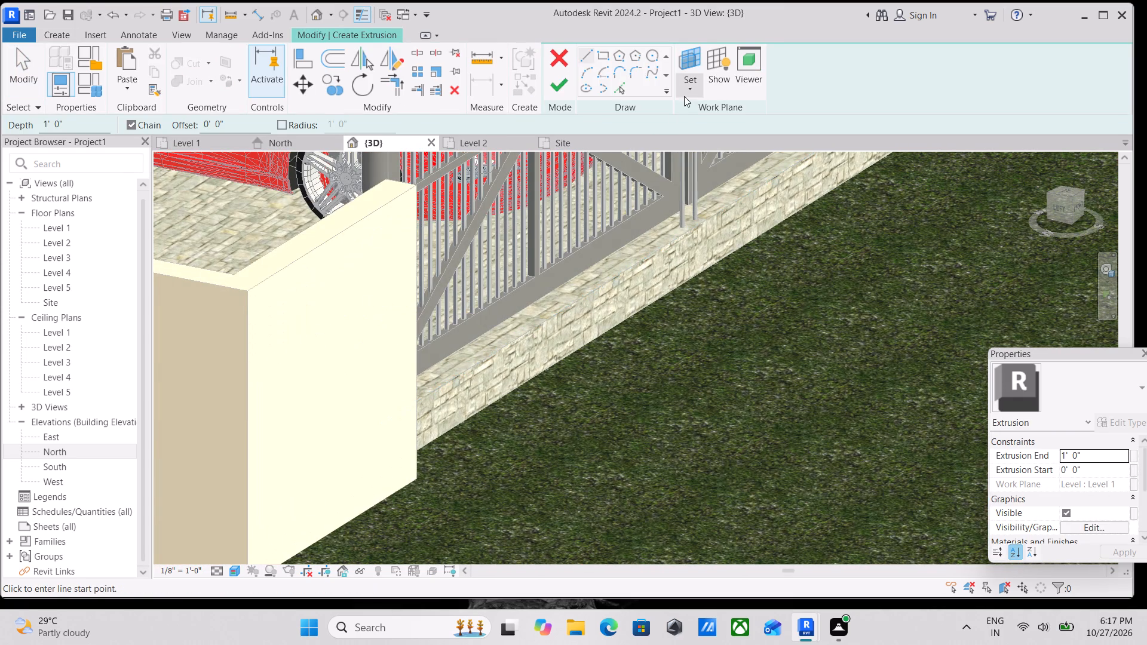
left_click(686, 93)
left_click(698, 136)
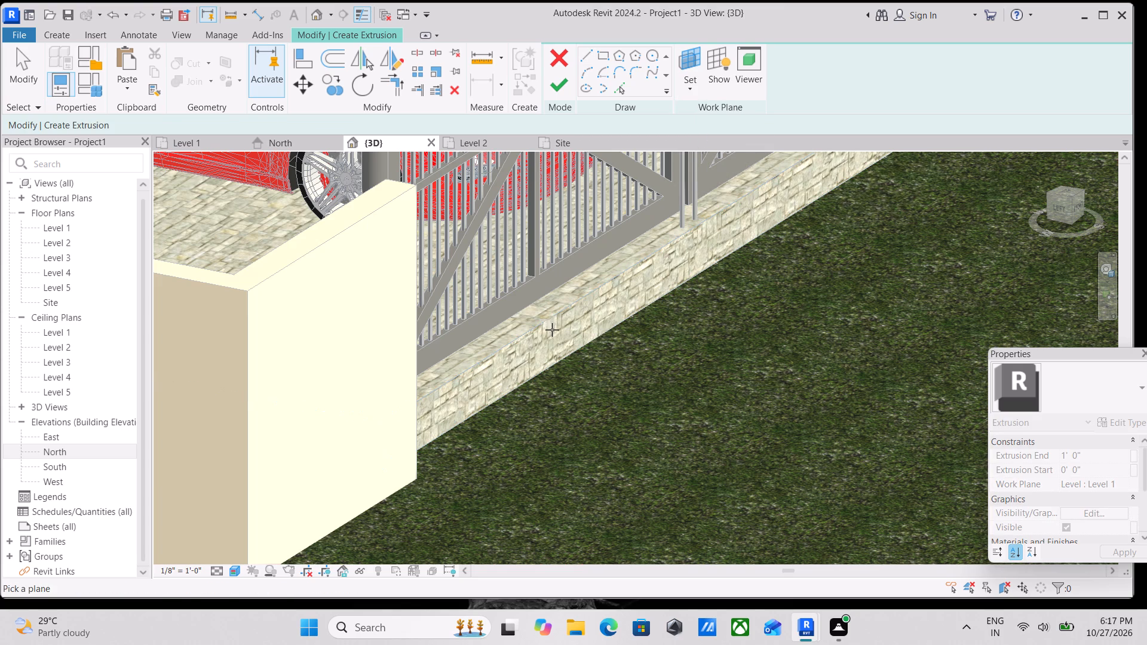
scroll(545, 323, "down", 3)
middle_click_drag(545, 323, 532, 287)
scroll(536, 290, "up", 1)
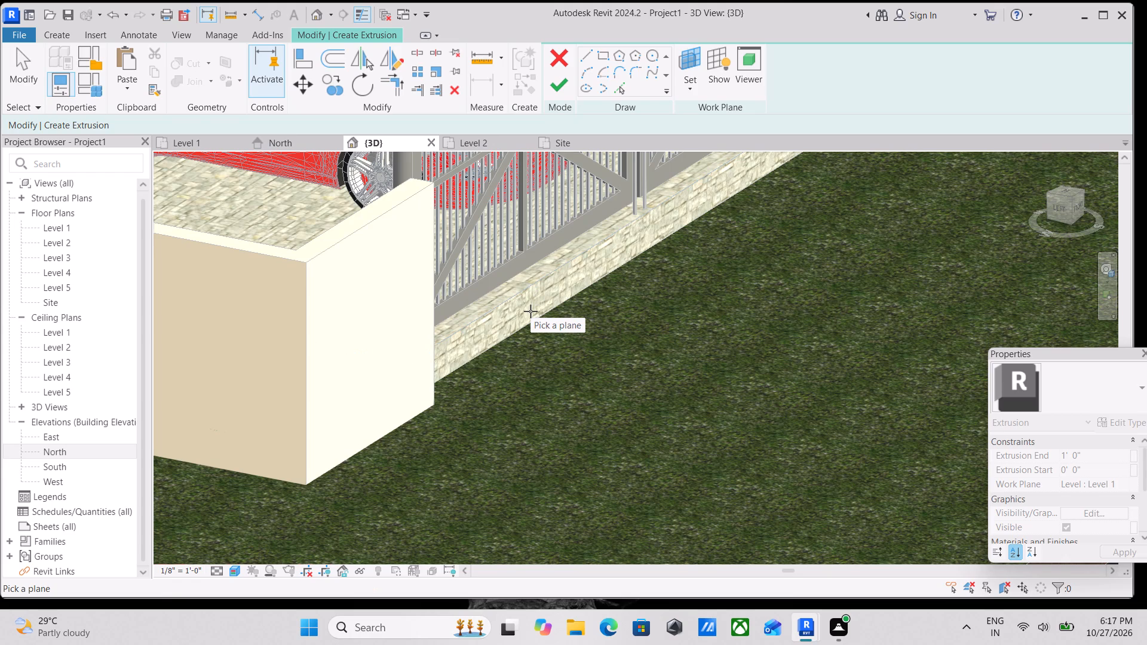
scroll(475, 306, "up", 1)
scroll(515, 352, "up", 3)
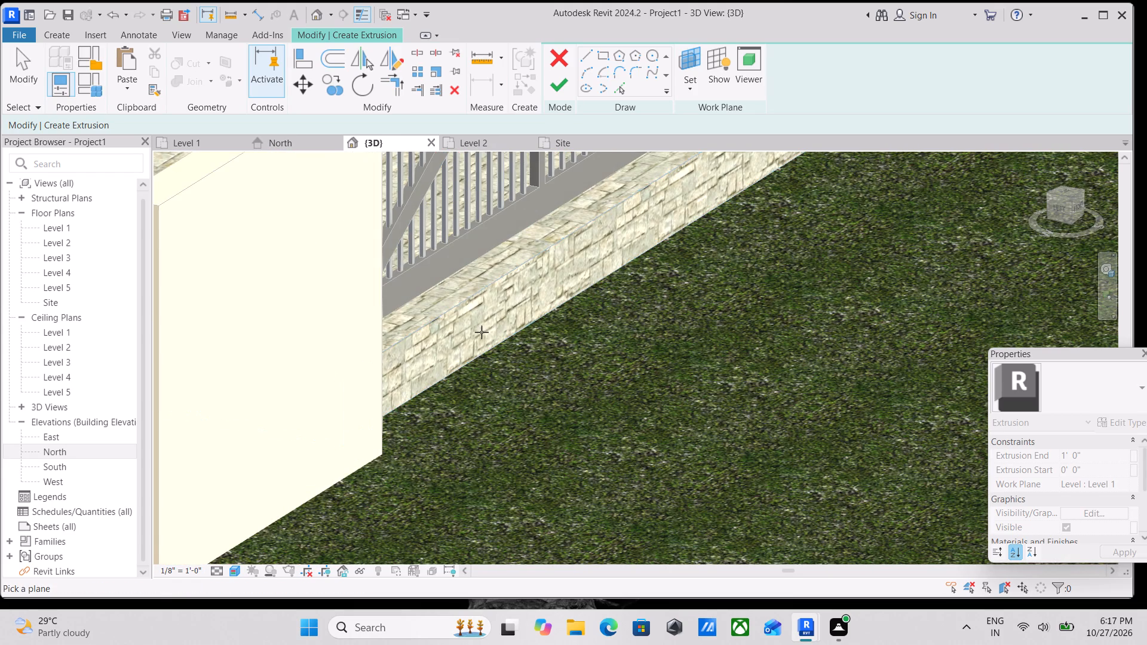
scroll(454, 314, "down", 2)
scroll(454, 314, "up", 3)
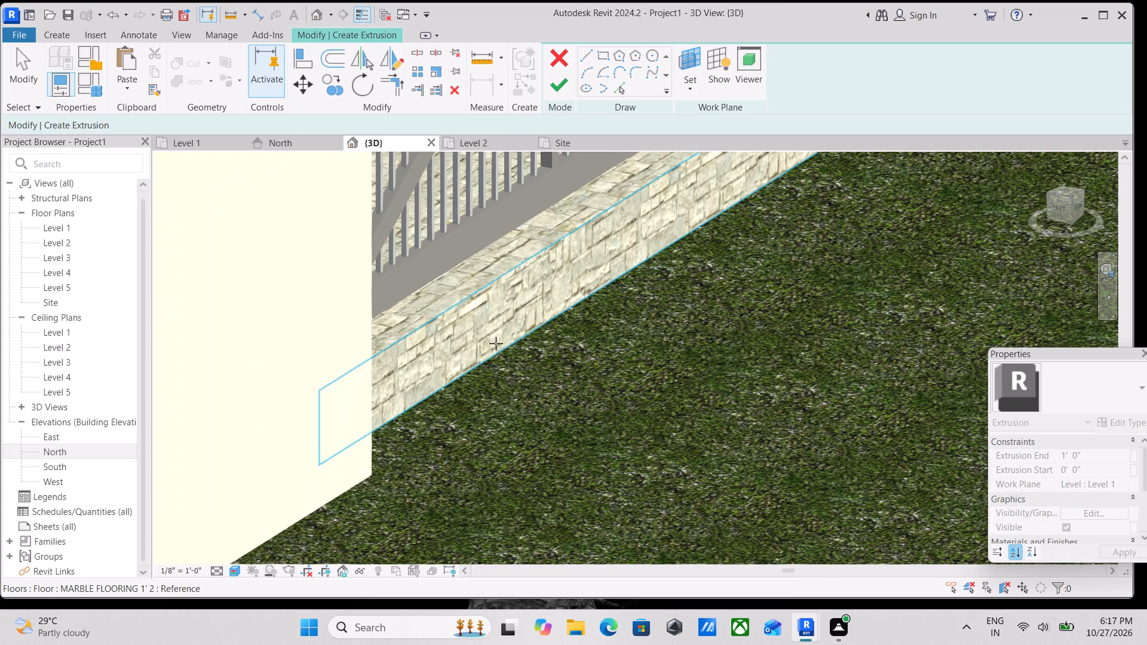
scroll(387, 403, "down", 2)
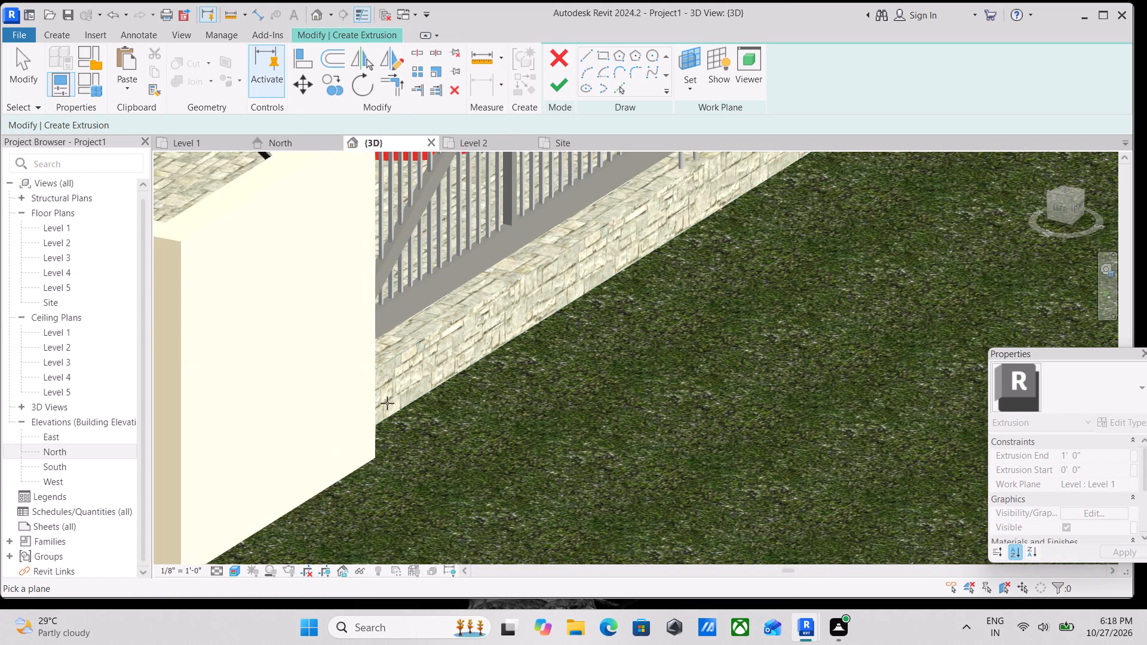
middle_click_drag(387, 403, 536, 293)
scroll(535, 305, "down", 3)
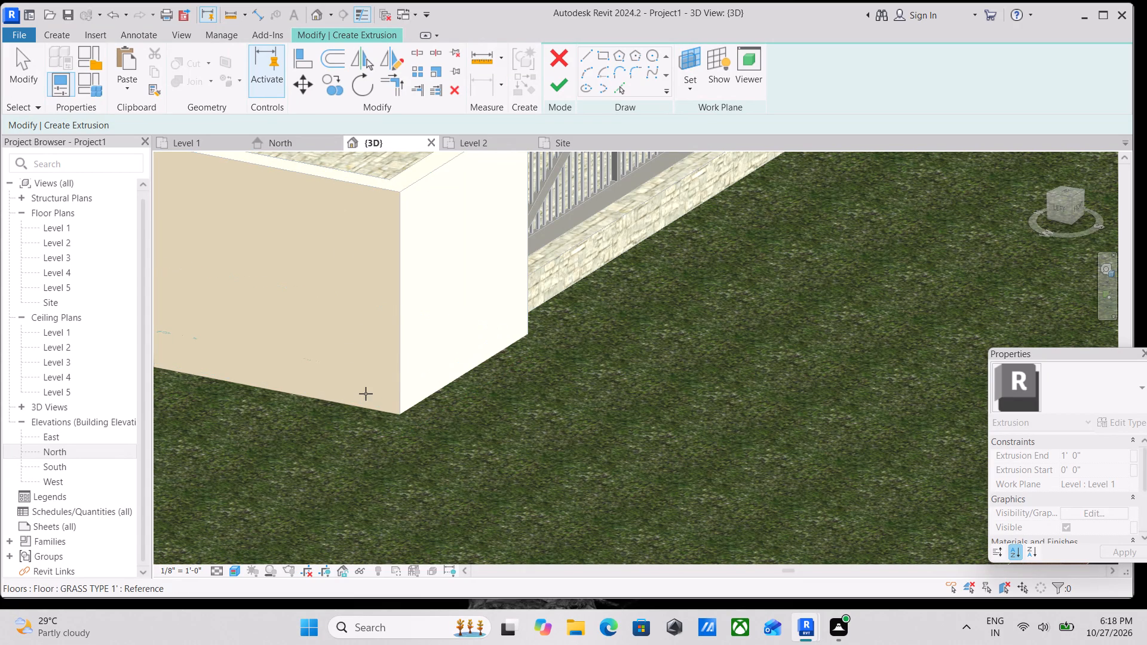
scroll(397, 404, "up", 3)
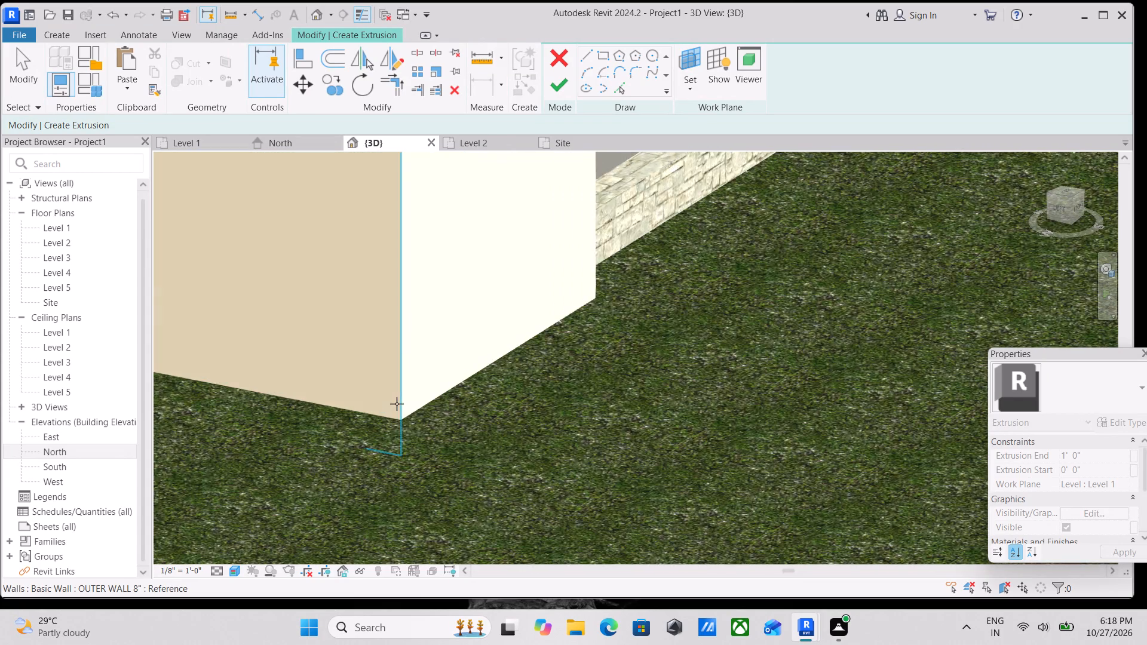
scroll(397, 404, "up", 5)
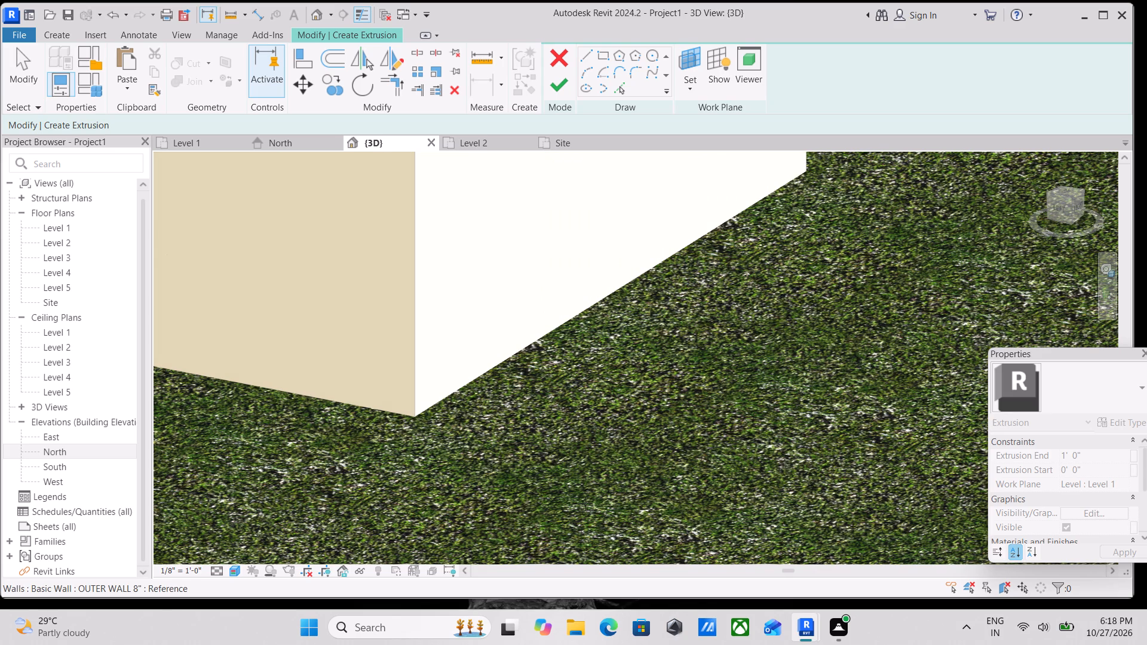
scroll(462, 414, "down", 3)
middle_click_drag(394, 351, 482, 401)
scroll(483, 405, "down", 3)
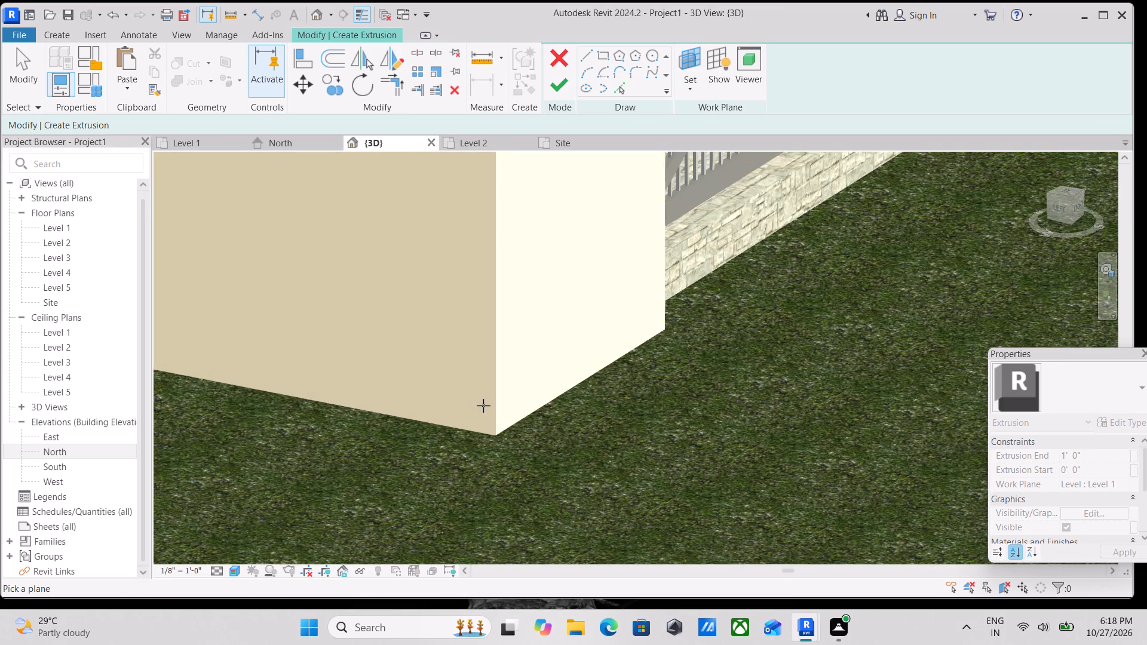
scroll(377, 428, "down", 4)
middle_click_drag(377, 428, 441, 440)
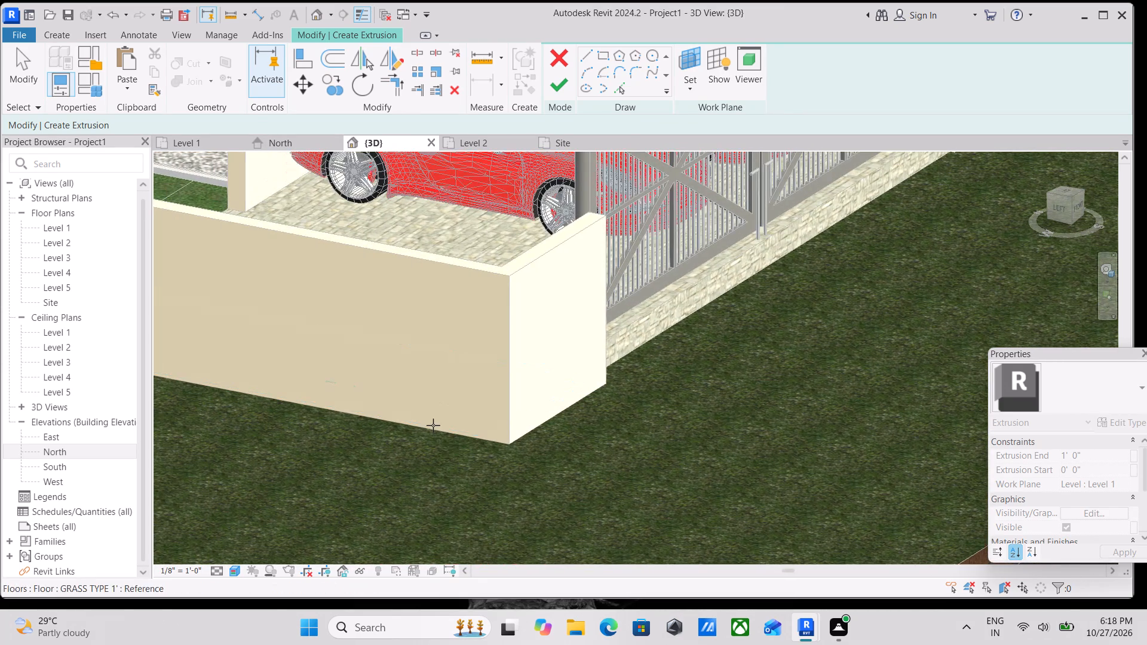
scroll(505, 446, "up", 4)
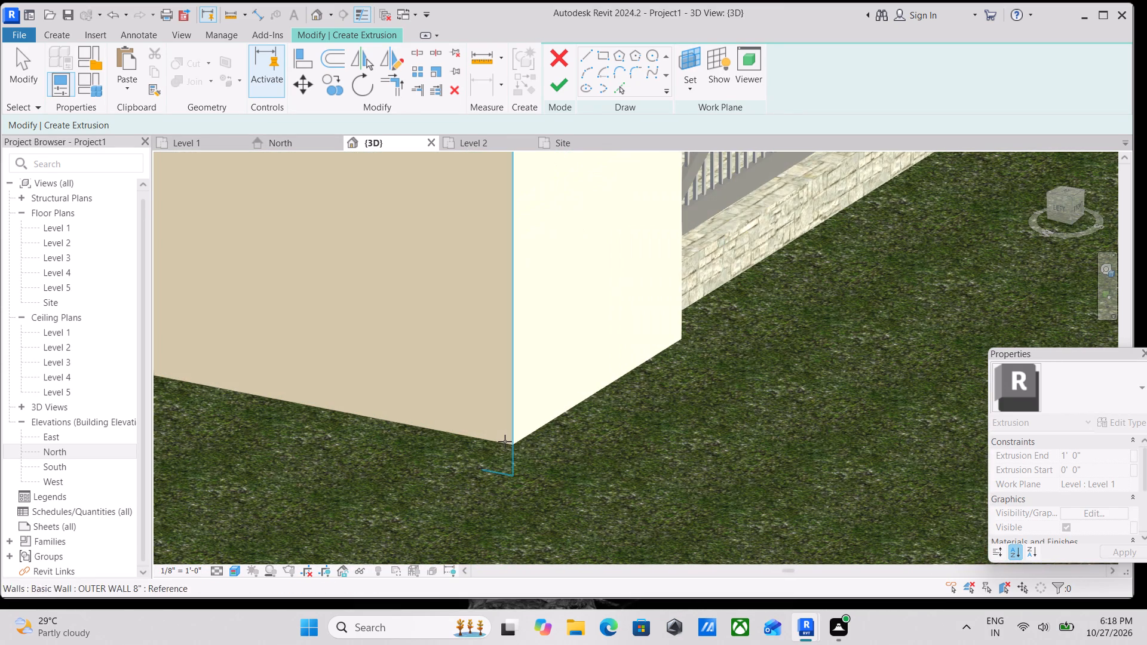
middle_click_drag(487, 397, 548, 508)
scroll(523, 460, "down", 1)
scroll(606, 410, "down", 3)
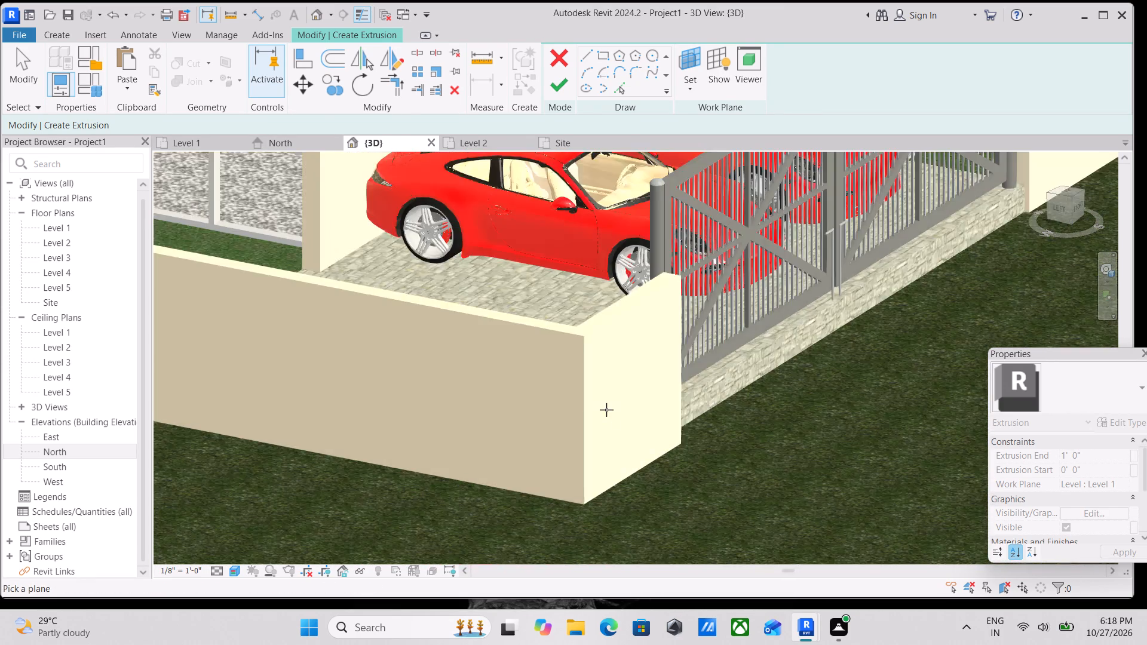
middle_click_drag(606, 410, 616, 324)
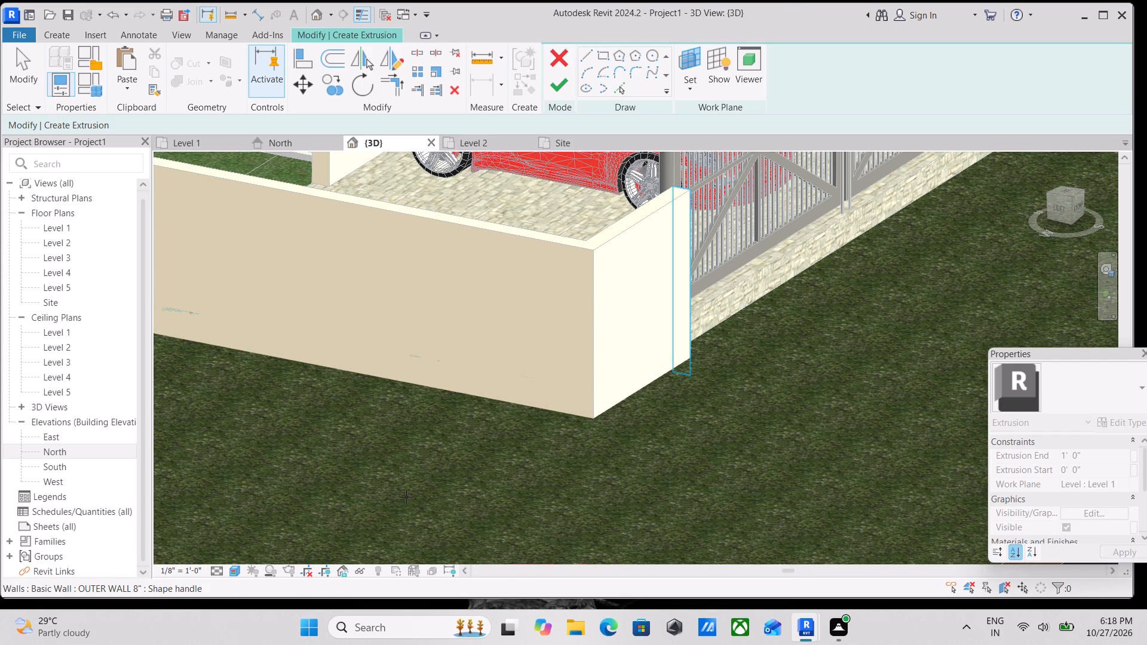
scroll(394, 380, "up", 2)
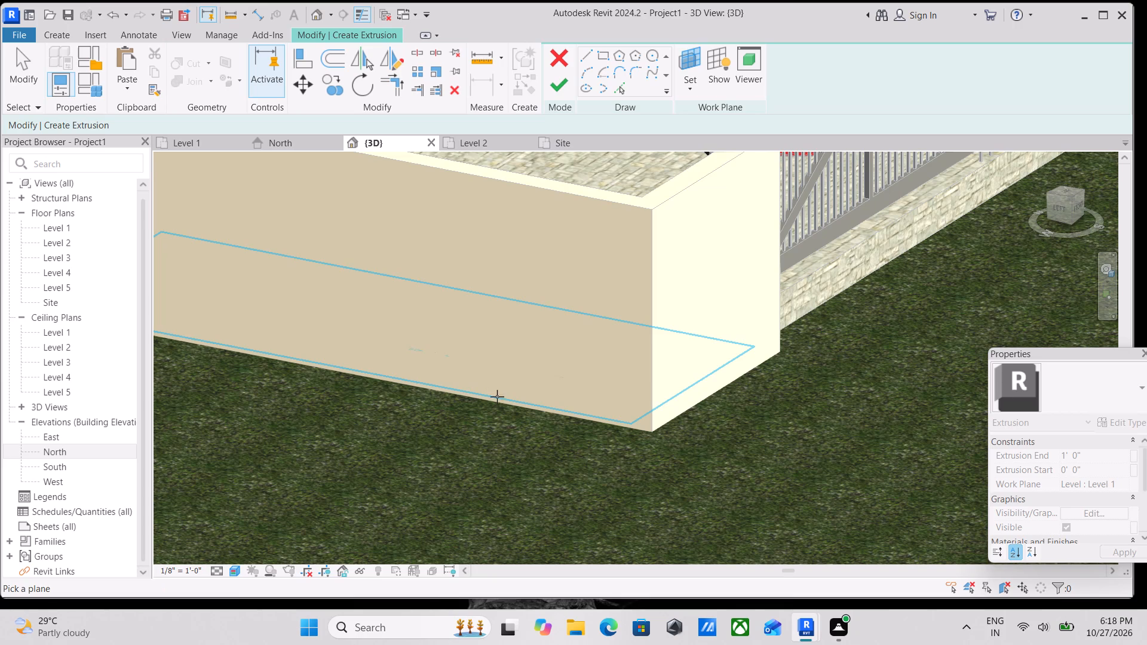
middle_click(519, 406)
scroll(430, 377, "down", 2)
middle_click_drag(430, 376, 487, 446)
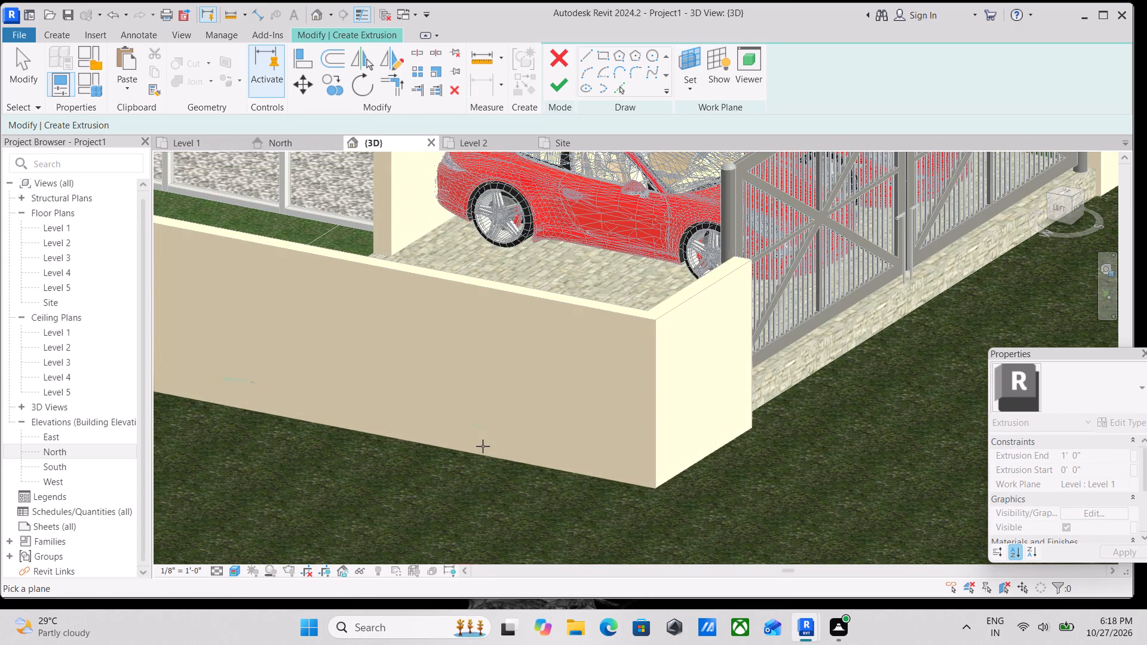
left_click(522, 294)
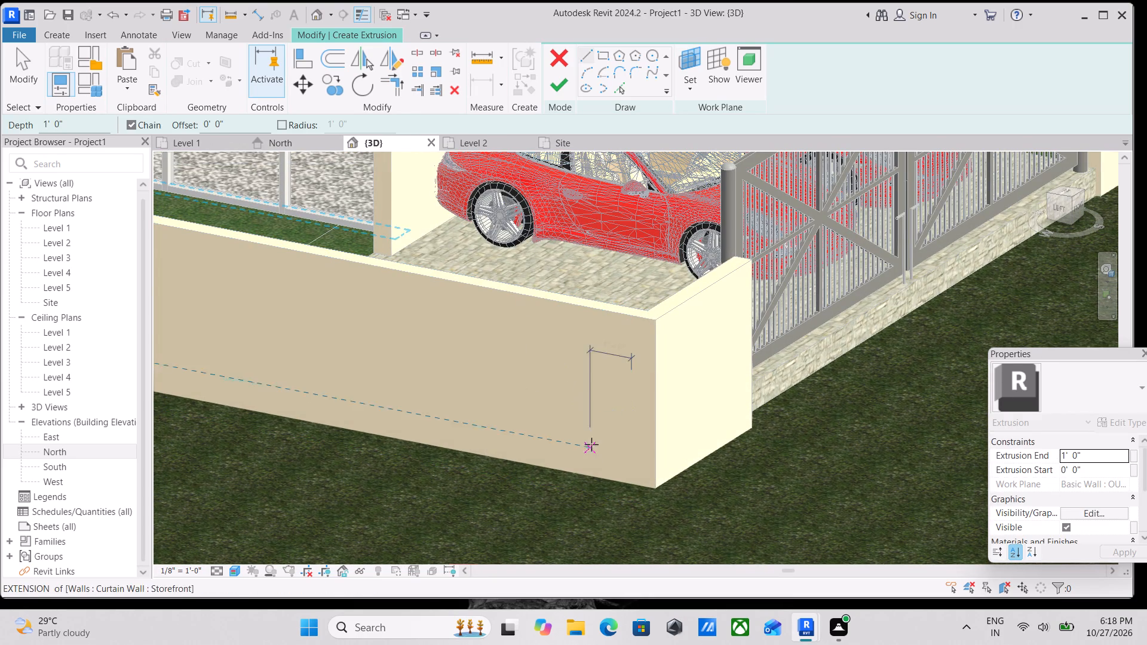
From the left side view, draw a 1' vertical profile line upward from the boundary wall's outer bottom corner at ground level.
scroll(632, 487, "up", 2)
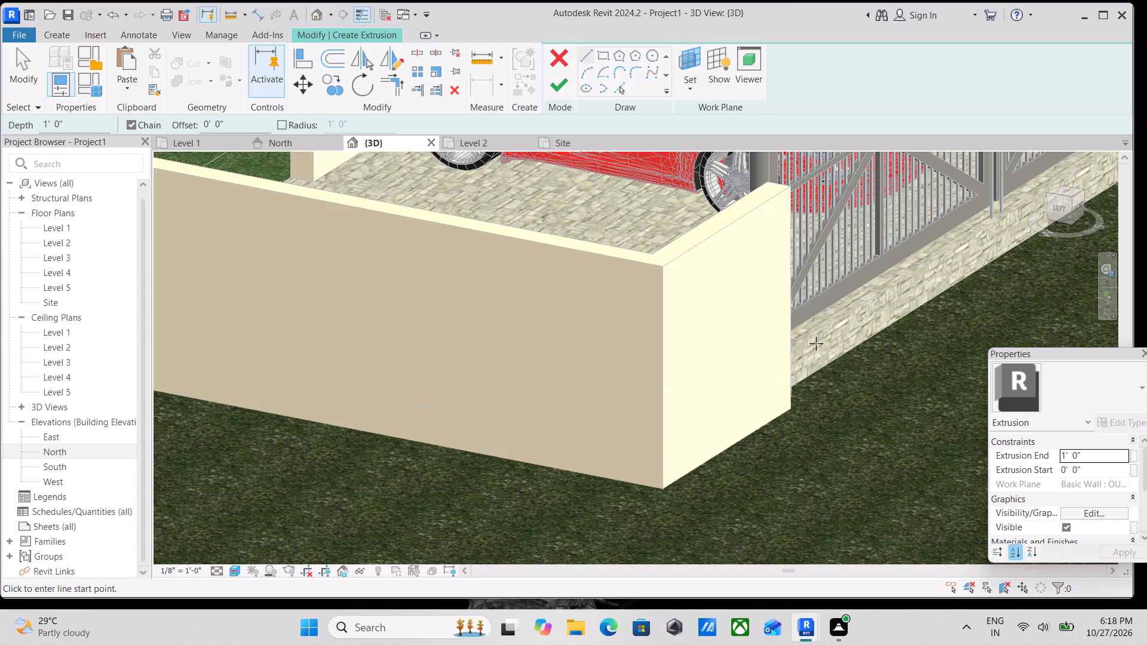
scroll(686, 487, "down", 2)
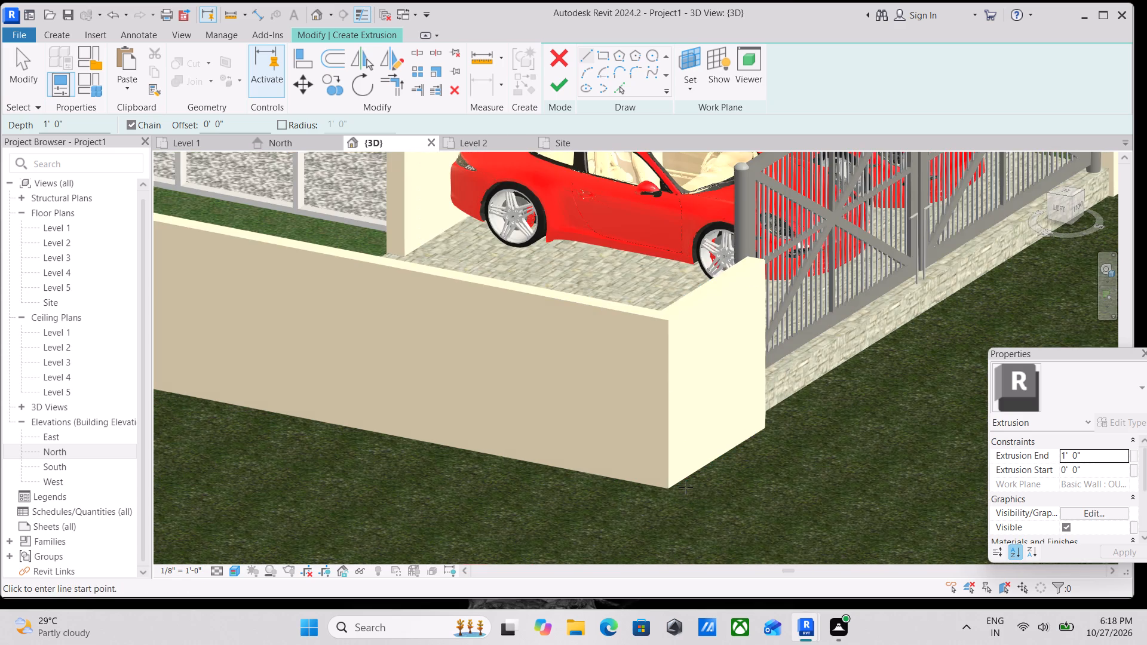
middle_click_drag(686, 487, 583, 521)
middle_click_drag(801, 428, 650, 463)
scroll(760, 400, "down", 1)
middle_click_drag(760, 400, 758, 411)
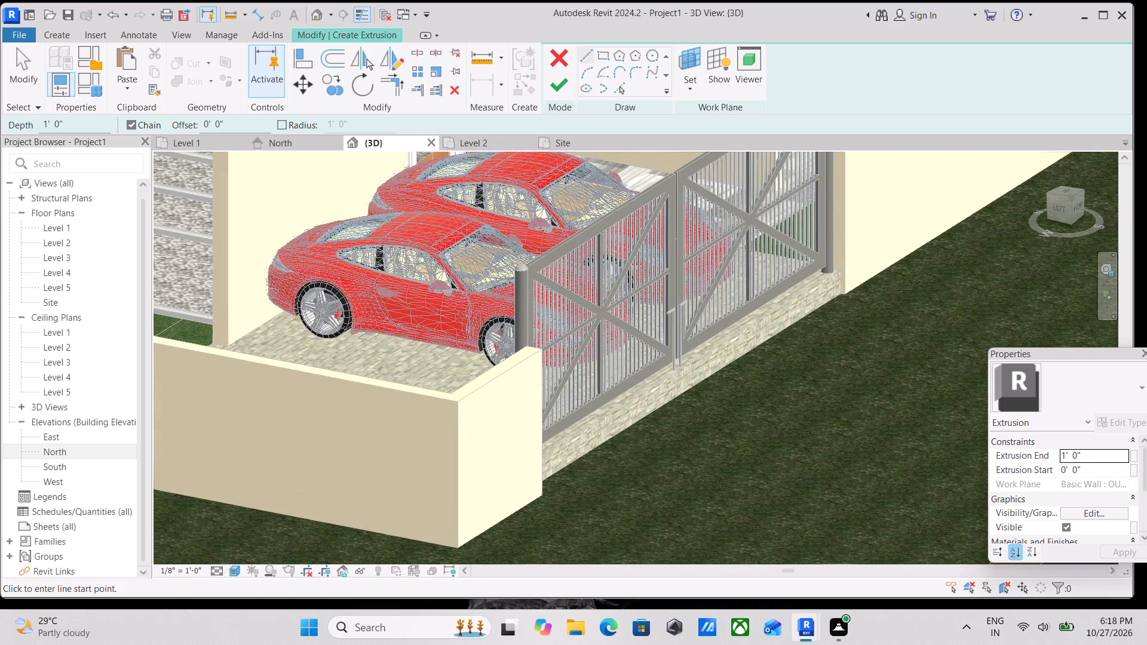
scroll(909, 269, "down", 2)
middle_click_drag(903, 270, 921, 249)
middle_click_drag(783, 328, 809, 314)
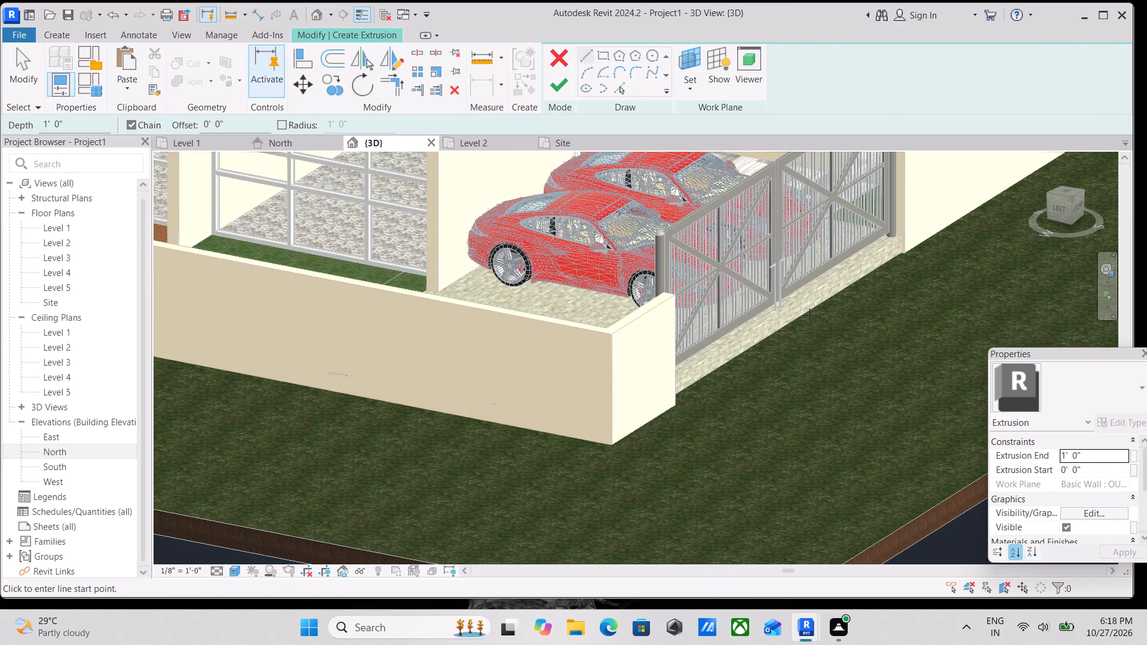
scroll(753, 334, "down", 1)
middle_click_drag(753, 334, 783, 289)
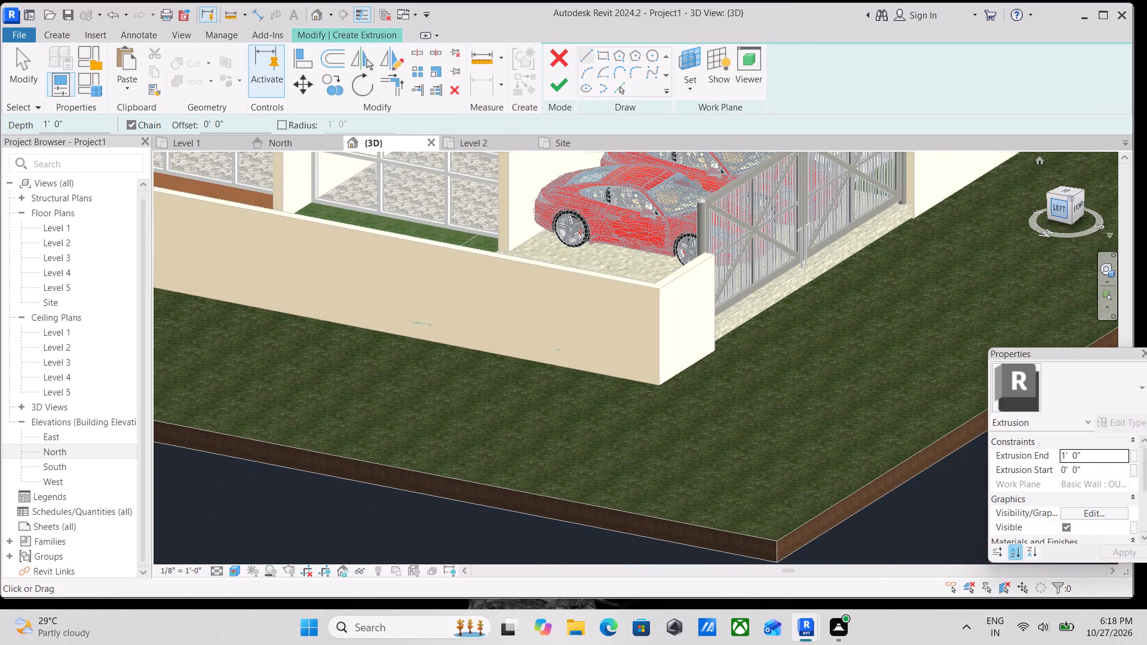
left_click(1055, 210)
scroll(650, 368, "up", 3)
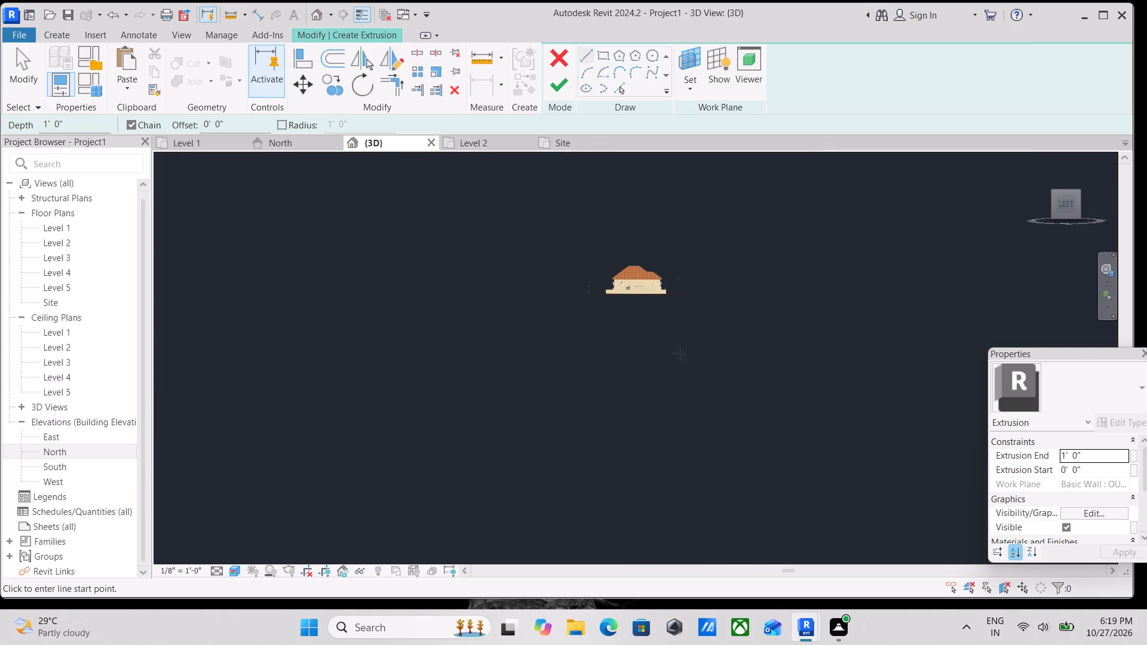
scroll(694, 358, "up", 11)
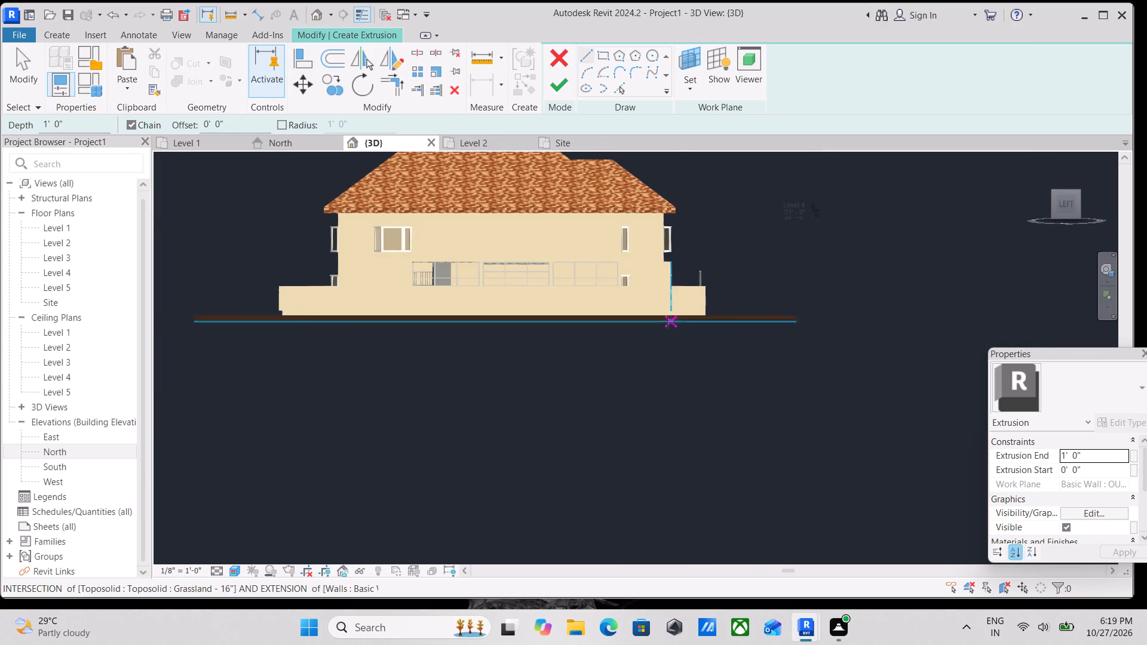
scroll(666, 316, "up", 10)
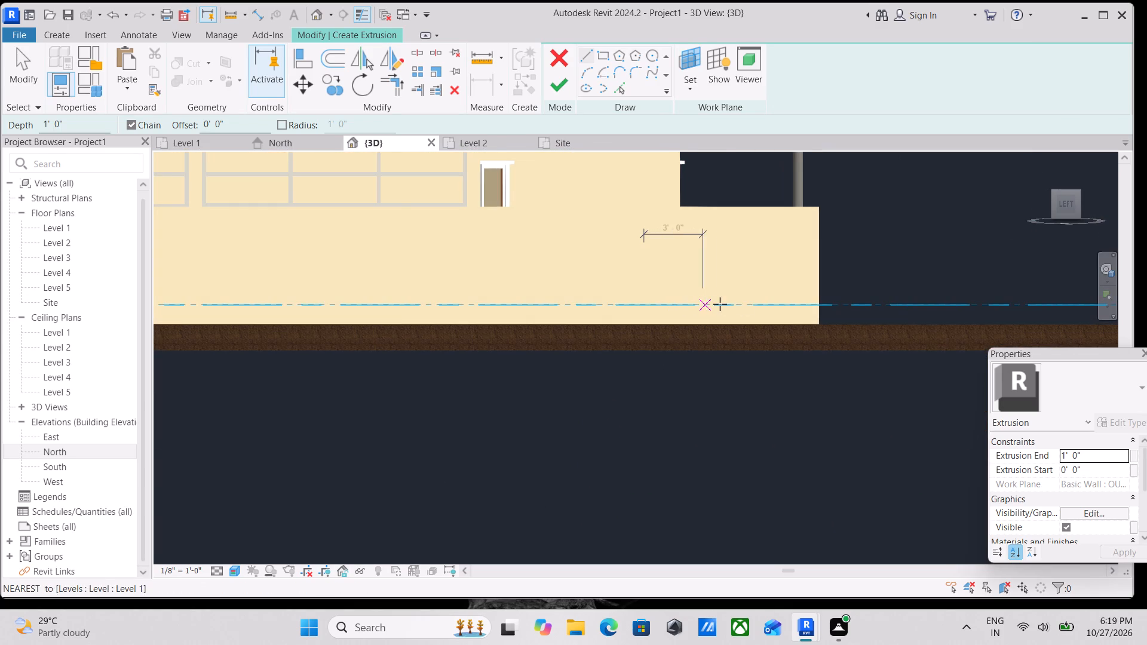
scroll(819, 296, "down", 3)
scroll(858, 305, "up", 2)
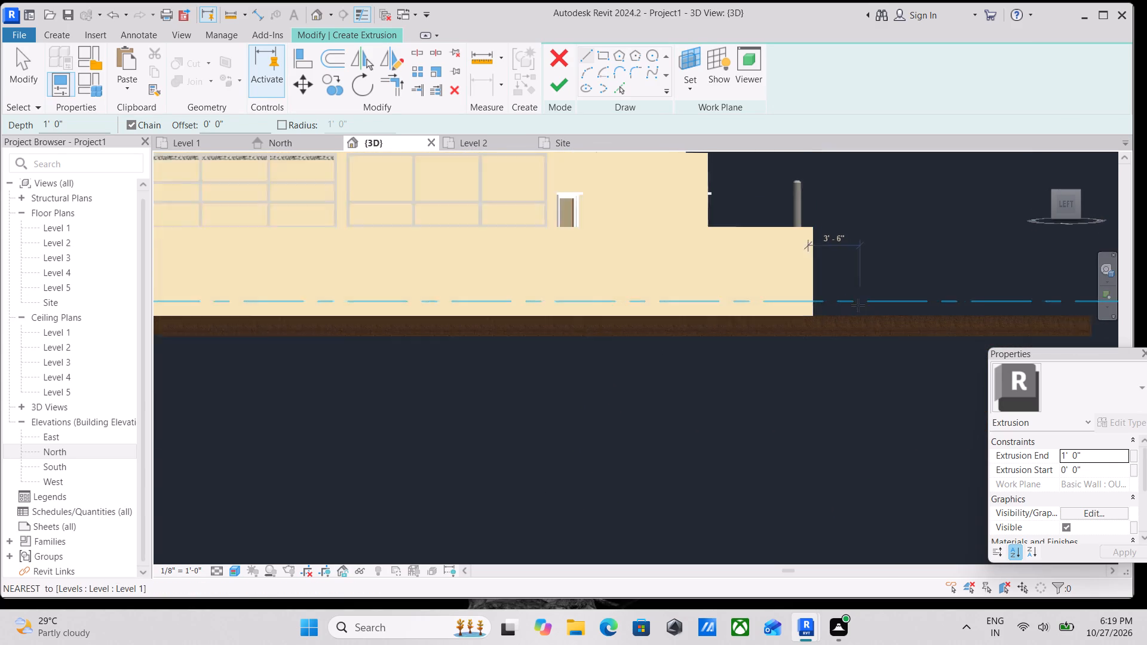
scroll(858, 305, "up", 1)
scroll(781, 321, "up", 7)
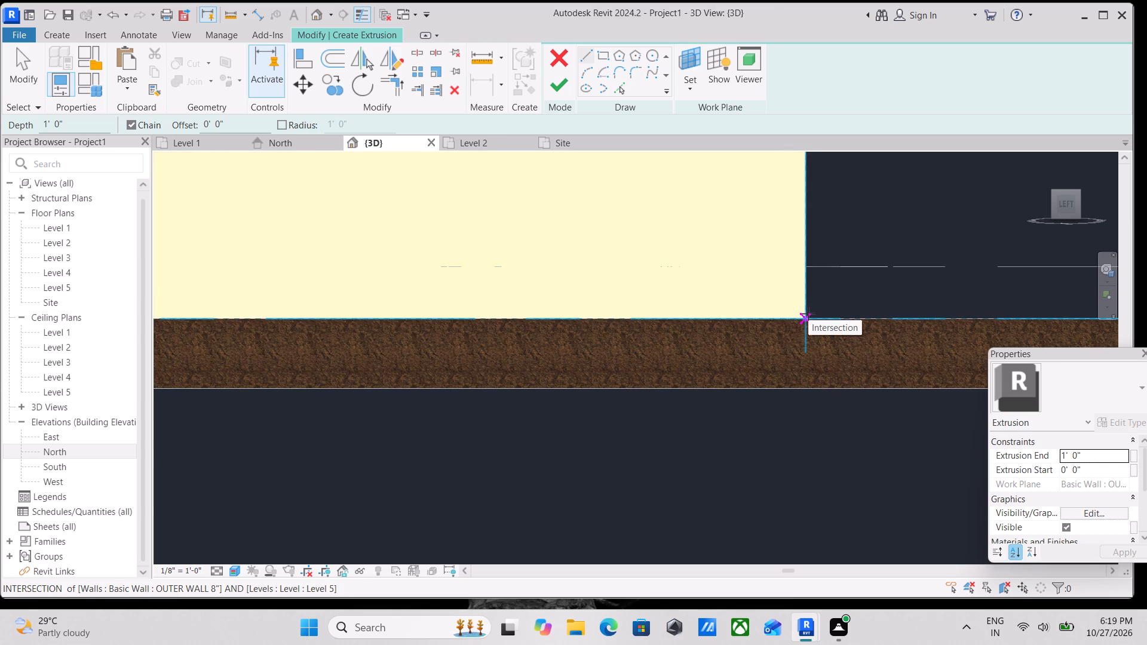
scroll(798, 310, "up", 3)
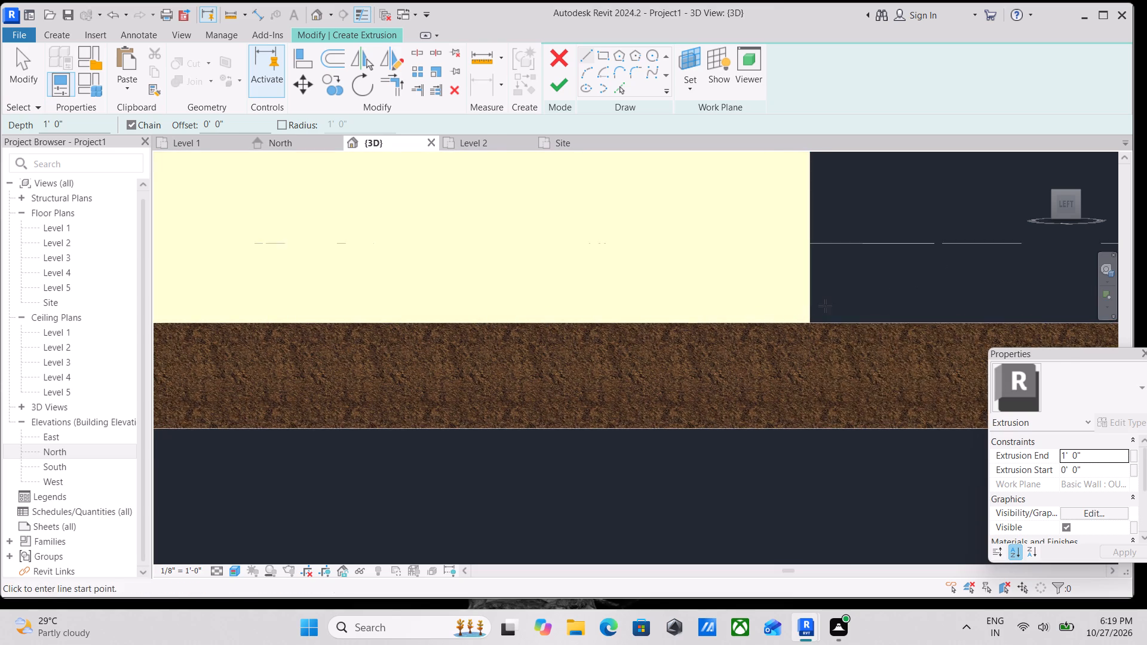
middle_click_drag(824, 306, 795, 334)
left_click(783, 350)
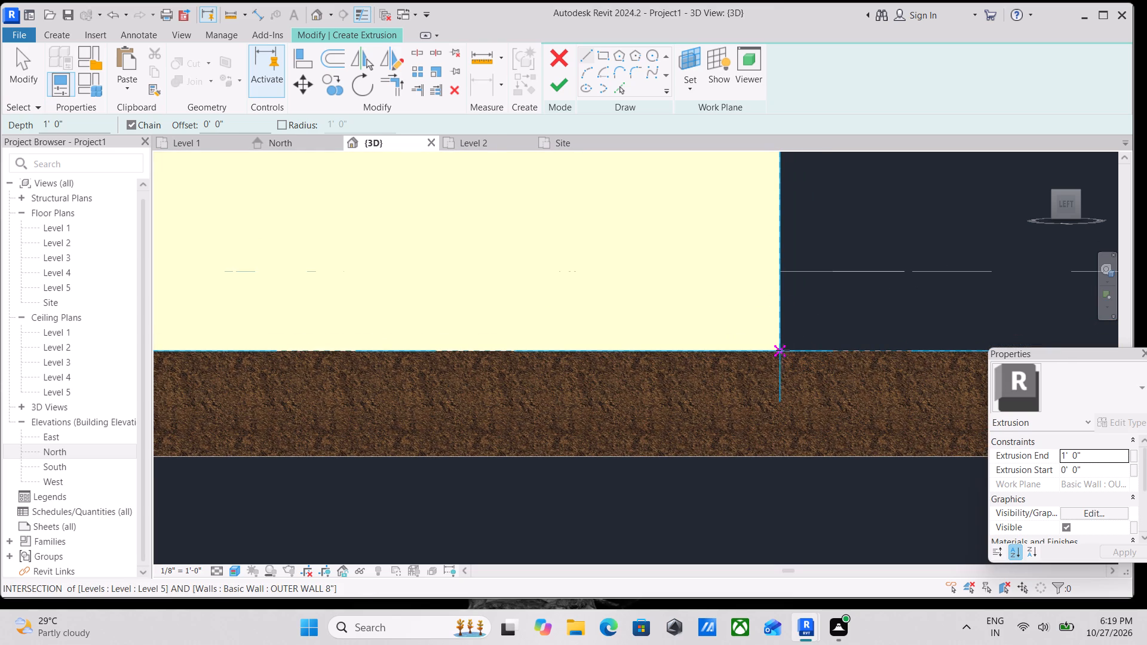
scroll(835, 346, "up", 3)
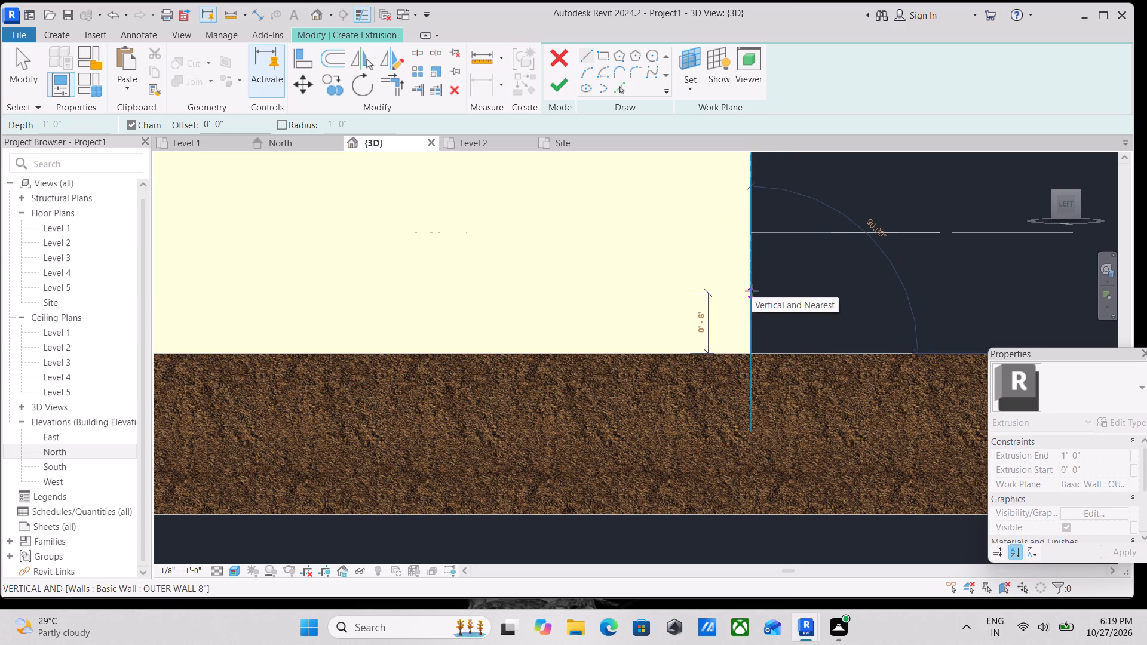
key("1")
key("apostrophe")
key("Return")
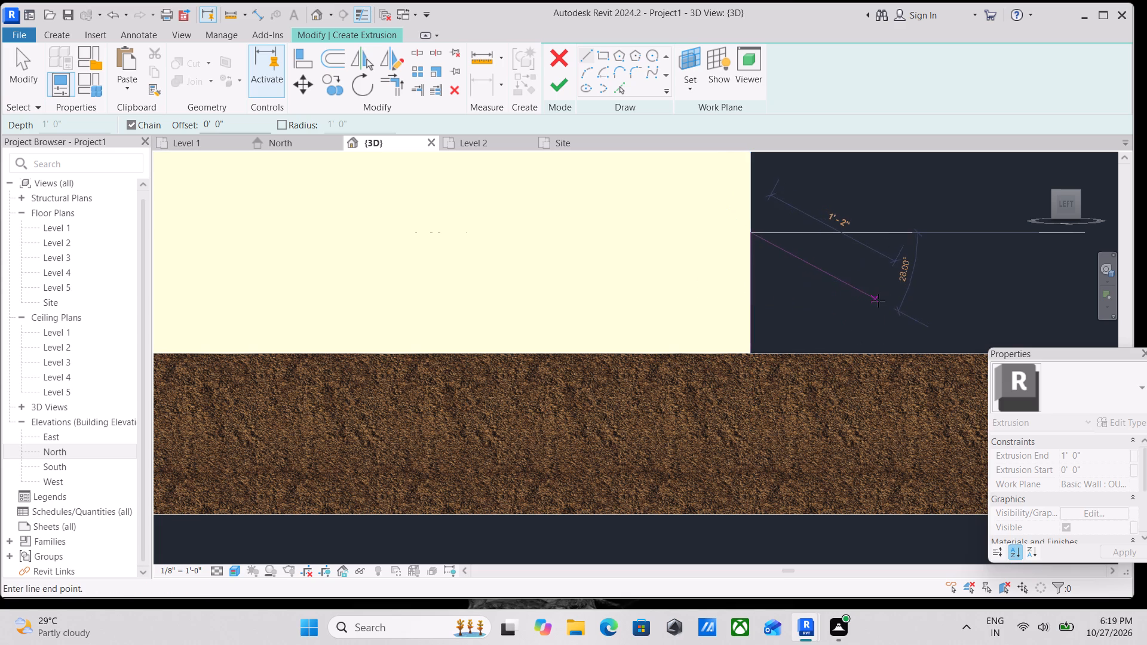
Complete the triangular ramp profile with a slope about 1' 11" long down to the ground and a closing base line, and finish the sketch.
middle_click_drag(878, 300, 829, 303)
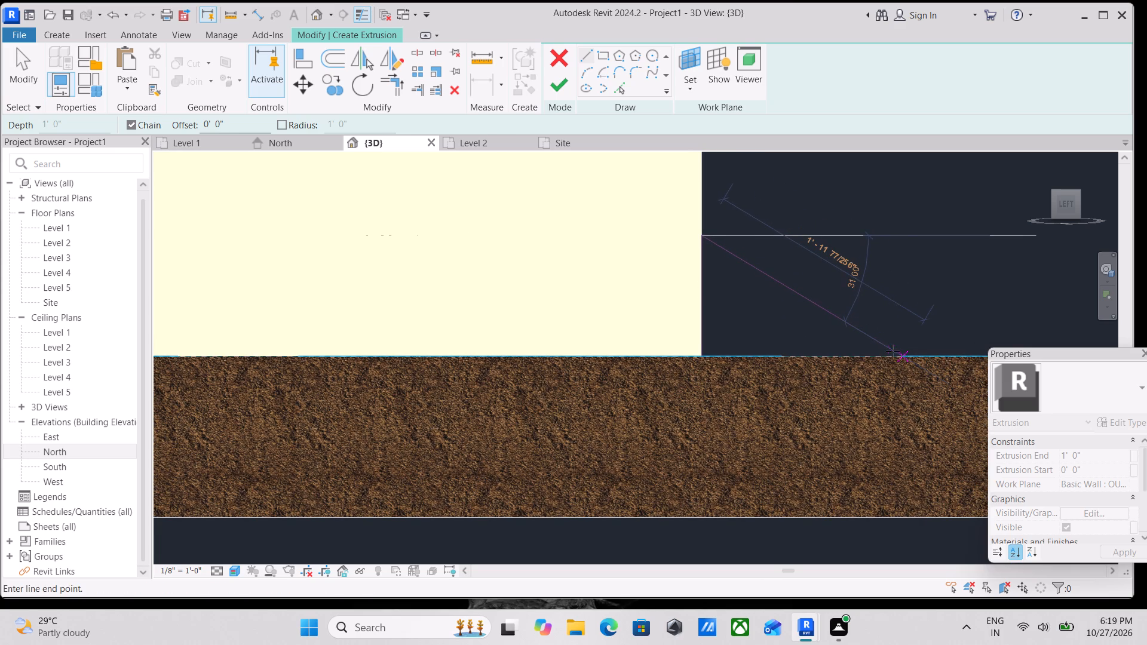
left_click(900, 355)
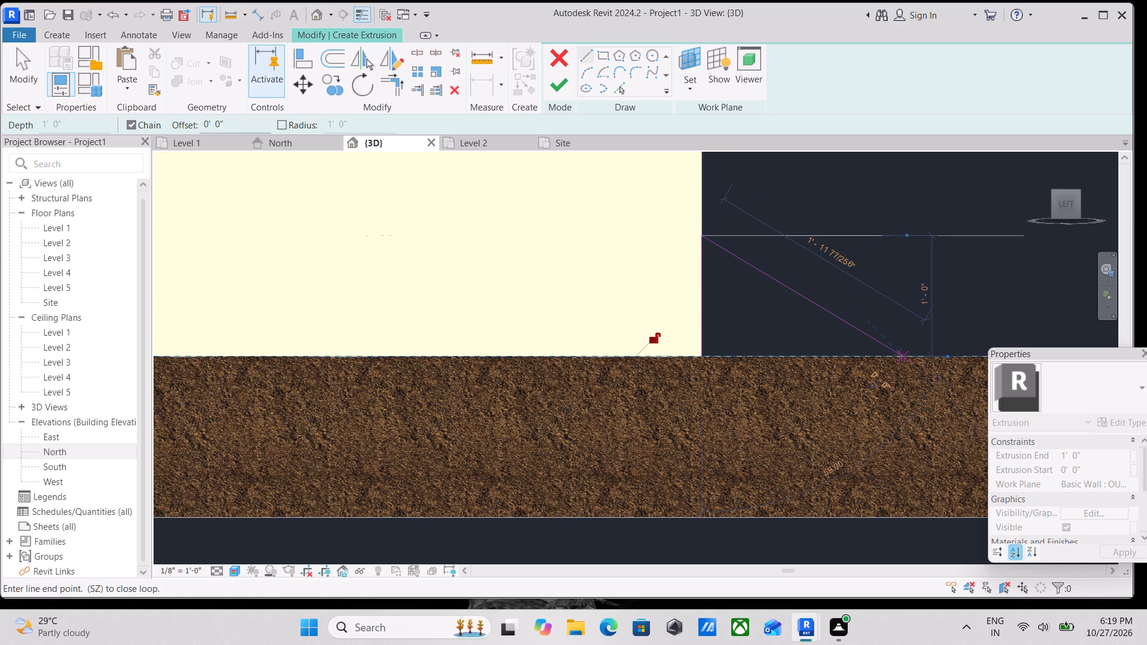
left_click(704, 356)
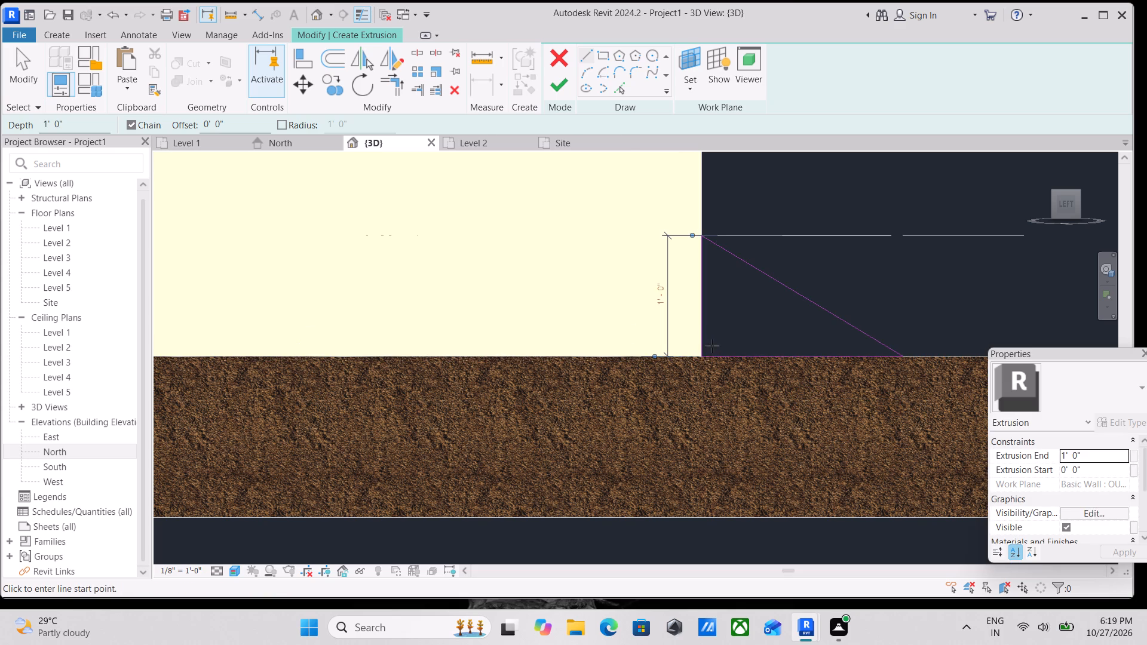
key("Escape")
key("Escape")
scroll(726, 316, "up", 4)
key("Escape")
scroll(692, 402, "up", 3)
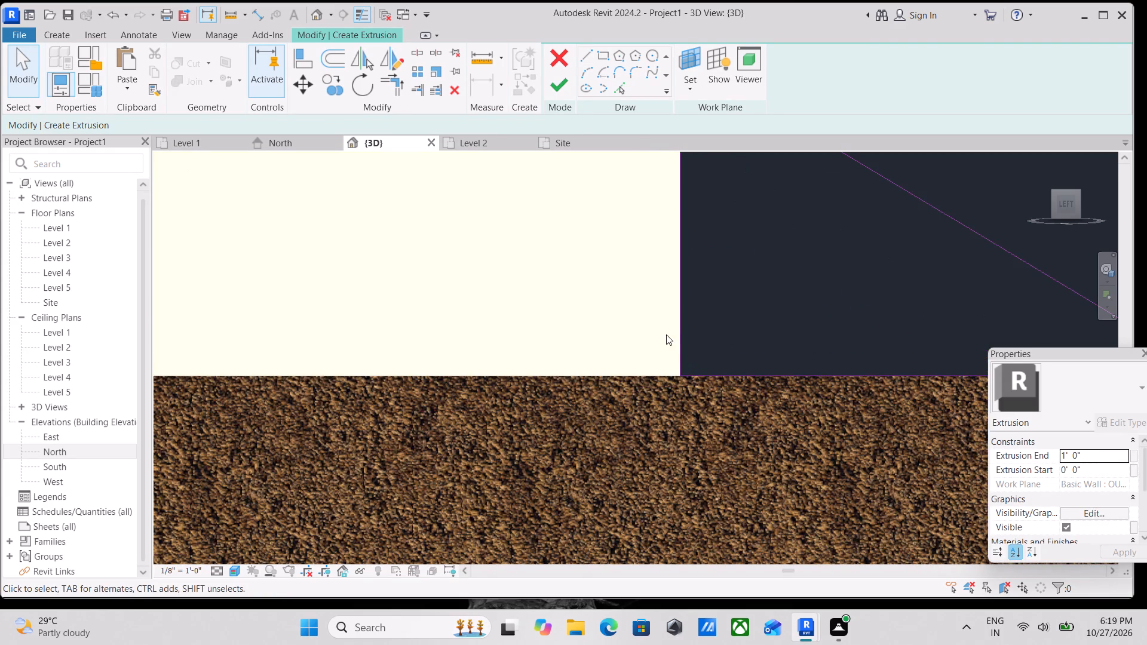
scroll(675, 325, "down", 3)
middle_click_drag(675, 325, 670, 340)
left_click(567, 93)
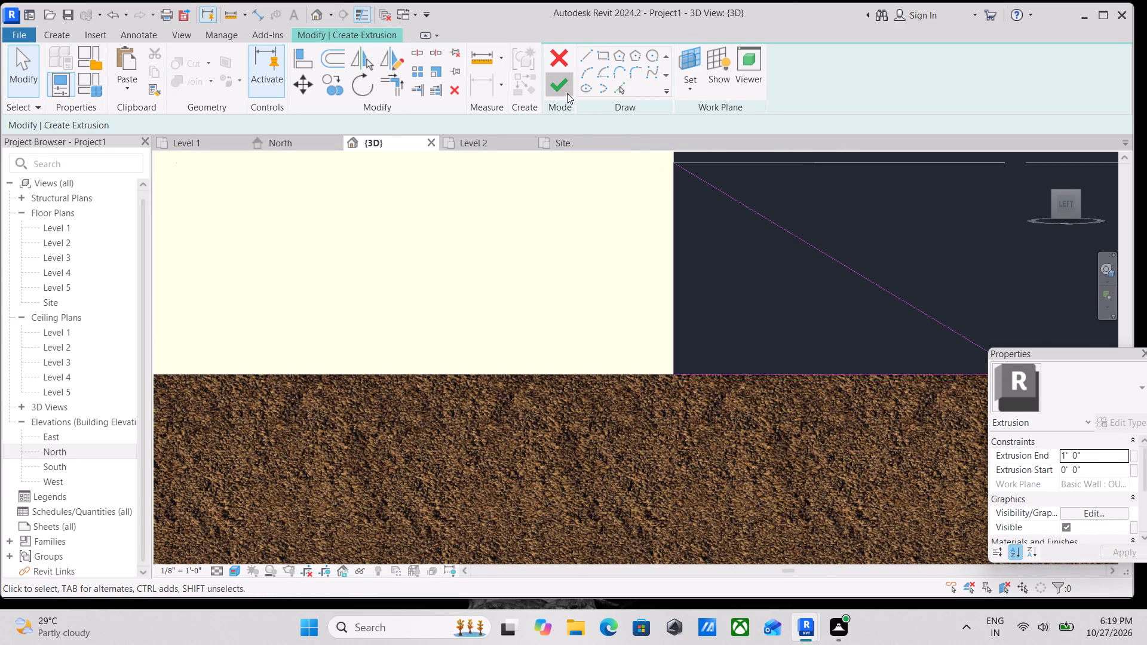
Assign the DARK WALNUT COLOUR material to the ramp extrusion and finish the in-place model.
scroll(773, 305, "down", 3)
scroll(803, 241, "down", 1)
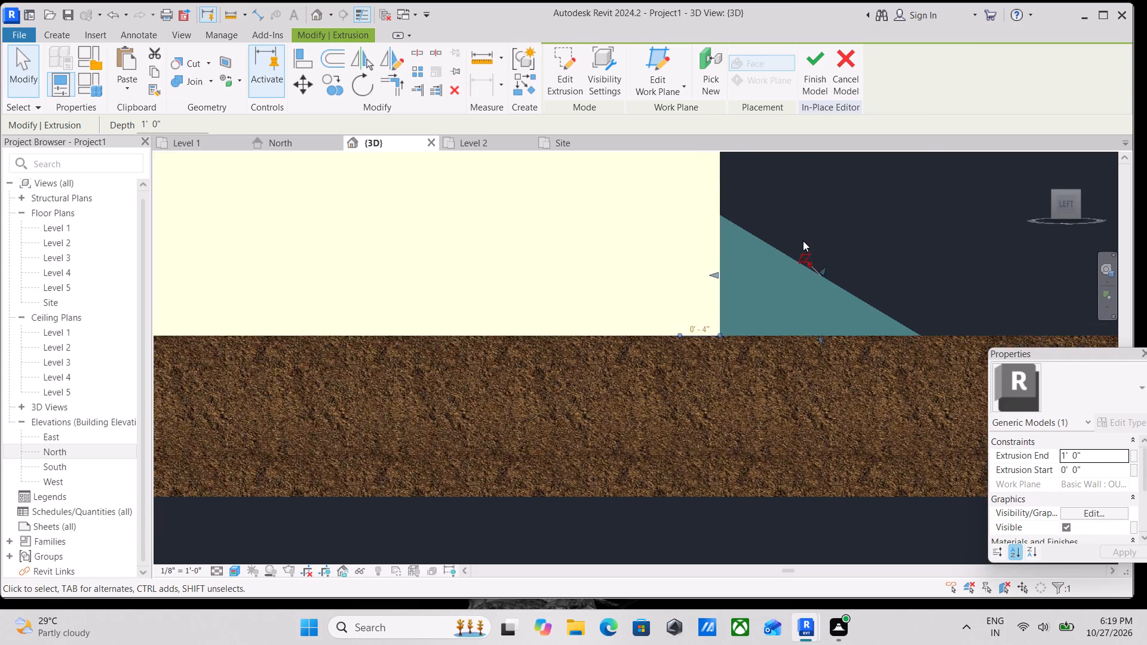
scroll(803, 241, "down", 1)
middle_click_drag(801, 241, 747, 258)
scroll(1114, 493, "down", 2)
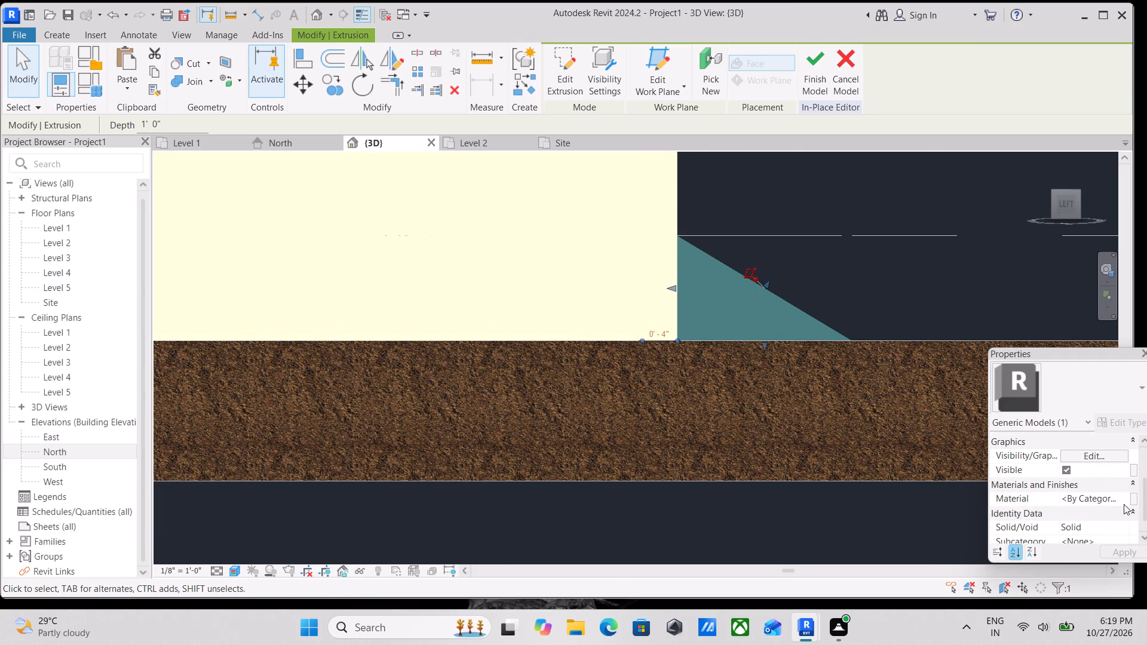
left_click(1124, 502)
left_click(1124, 502)
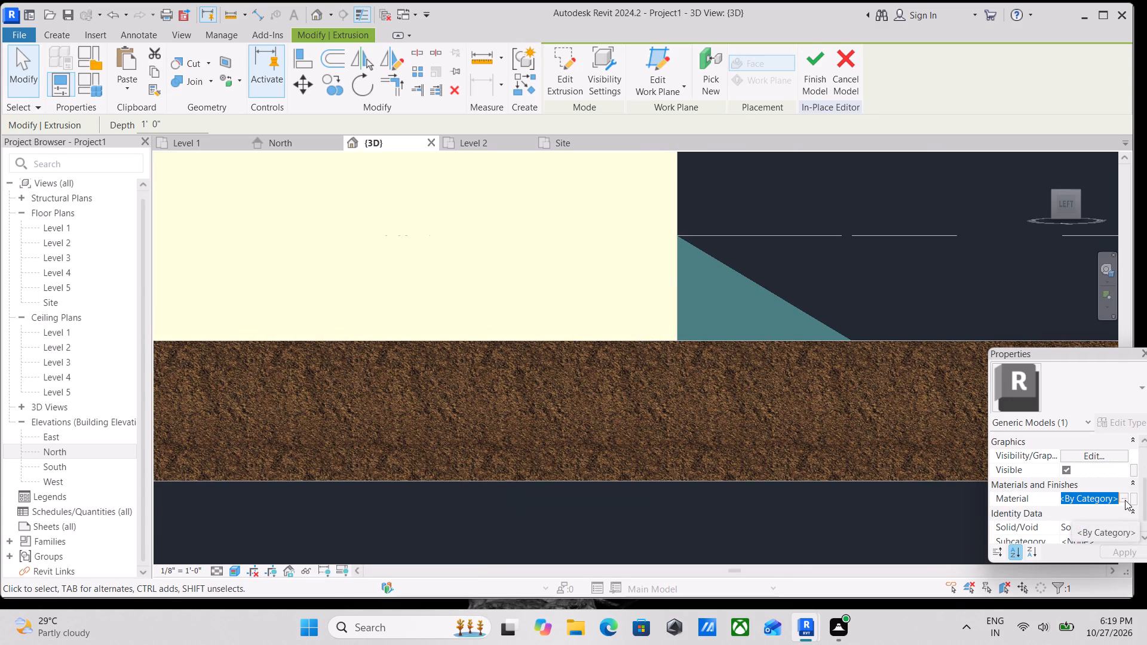
left_click(1125, 500)
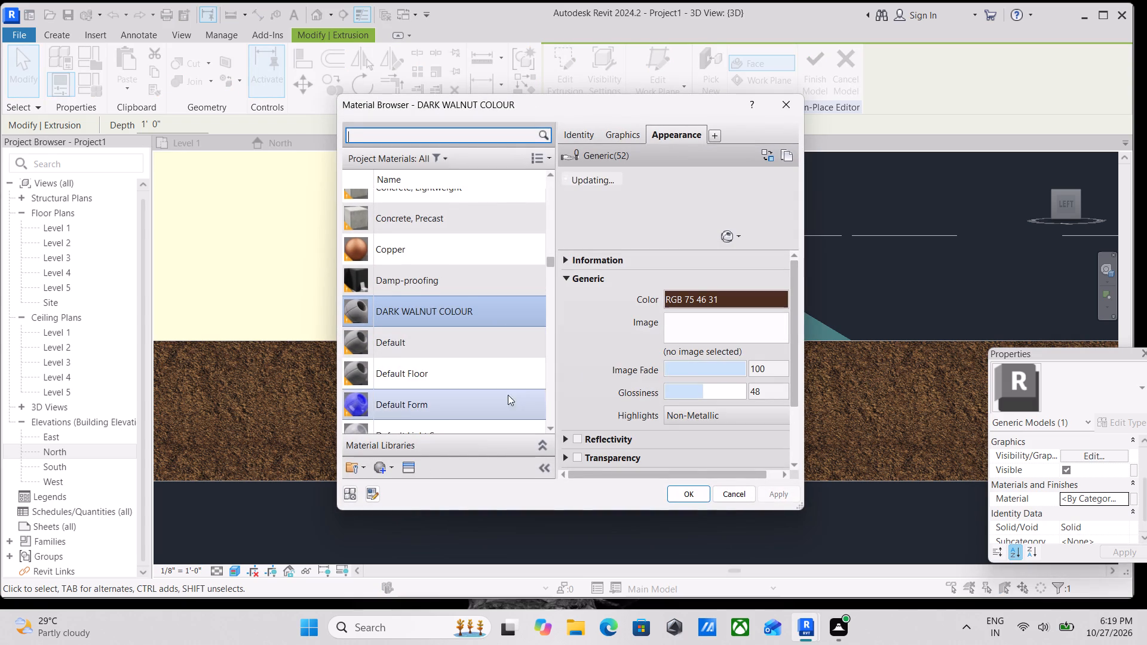
left_click(681, 492)
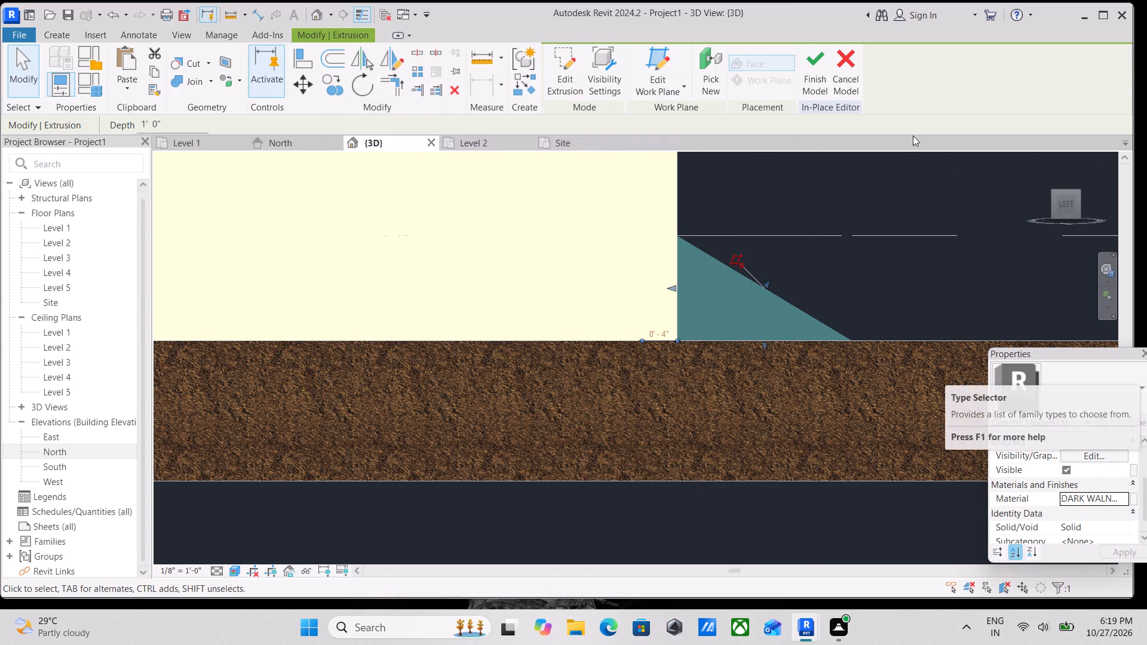
left_click(813, 60)
Stretch the ramp's gate-side end past the front boundary wall and along the stone base to about the middle of the car gate.
scroll(780, 266, "down", 2)
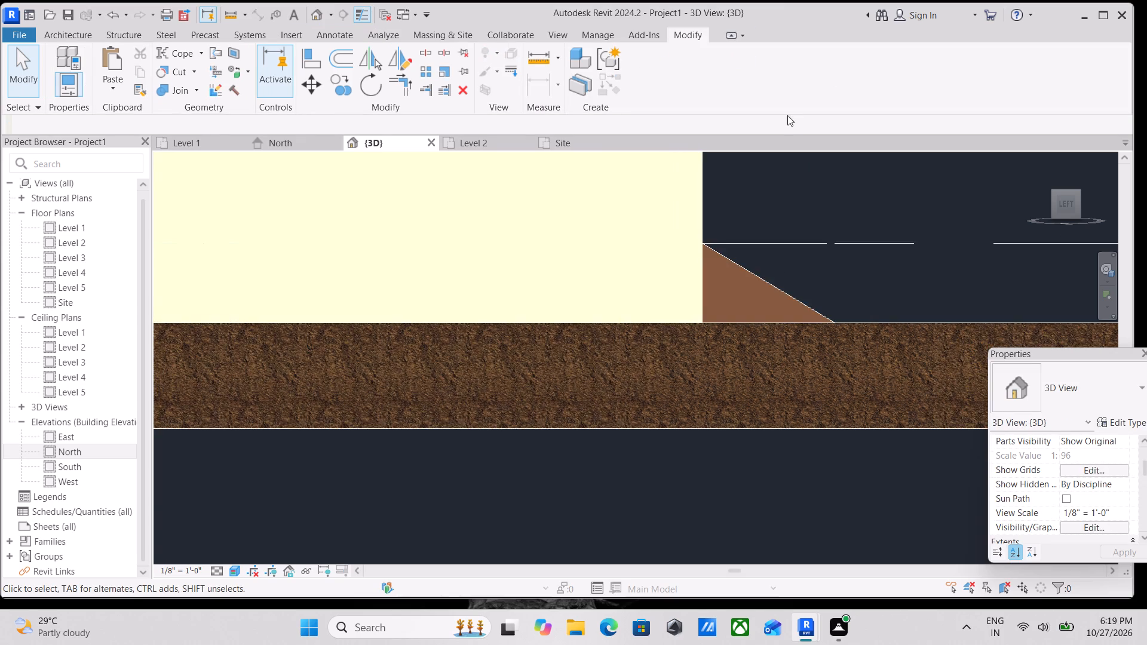
scroll(789, 205, "down", 3)
middle_click_drag(797, 224, 733, 291, "shift")
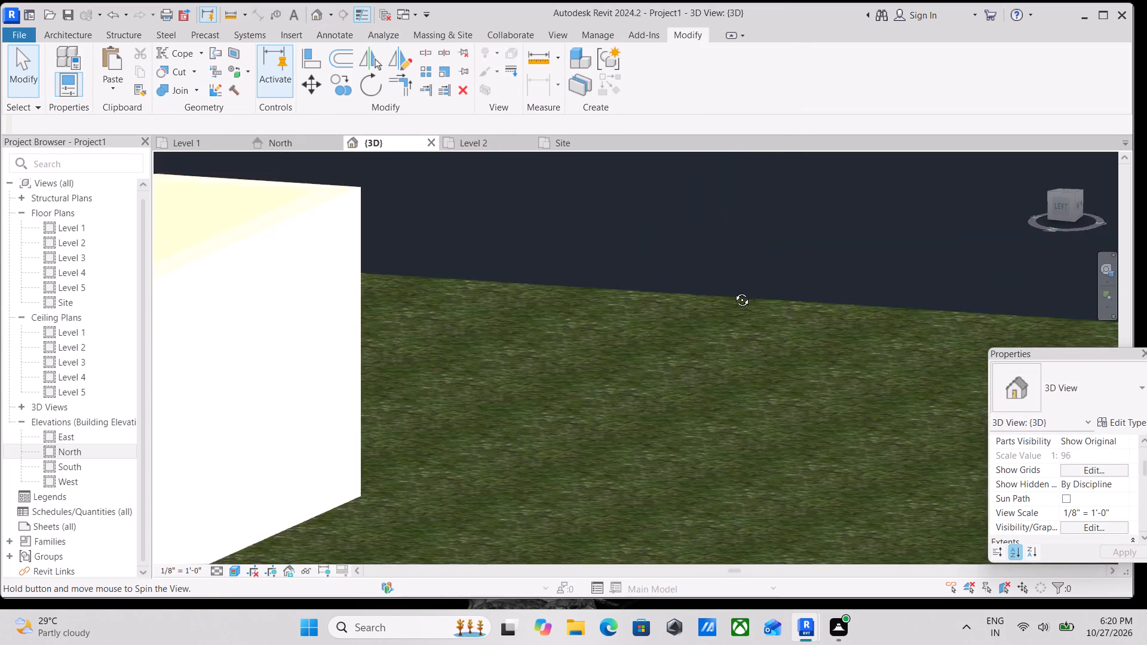
middle_click_drag(733, 291, 700, 315, "shift")
scroll(596, 260, "down", 3)
middle_click_drag(596, 260, 812, 87)
scroll(645, 265, "down", 5)
middle_click_drag(645, 265, 841, 133)
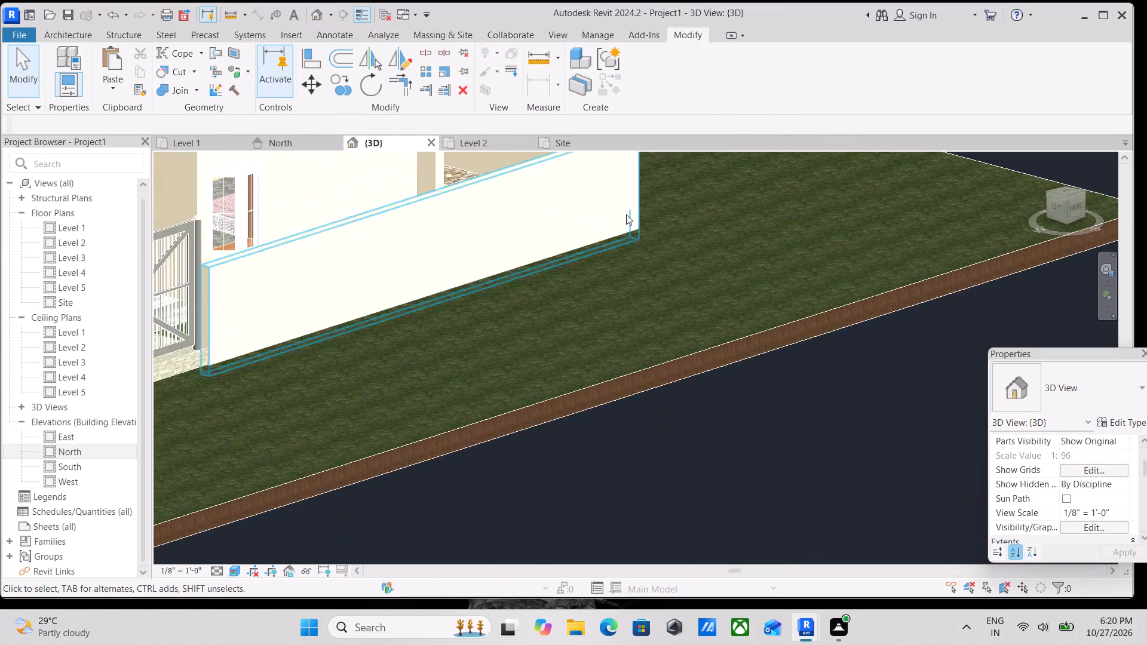
scroll(626, 214, "down", 4)
middle_click_drag(476, 265, 653, 216)
scroll(446, 315, "up", 3)
scroll(296, 326, "up", 3)
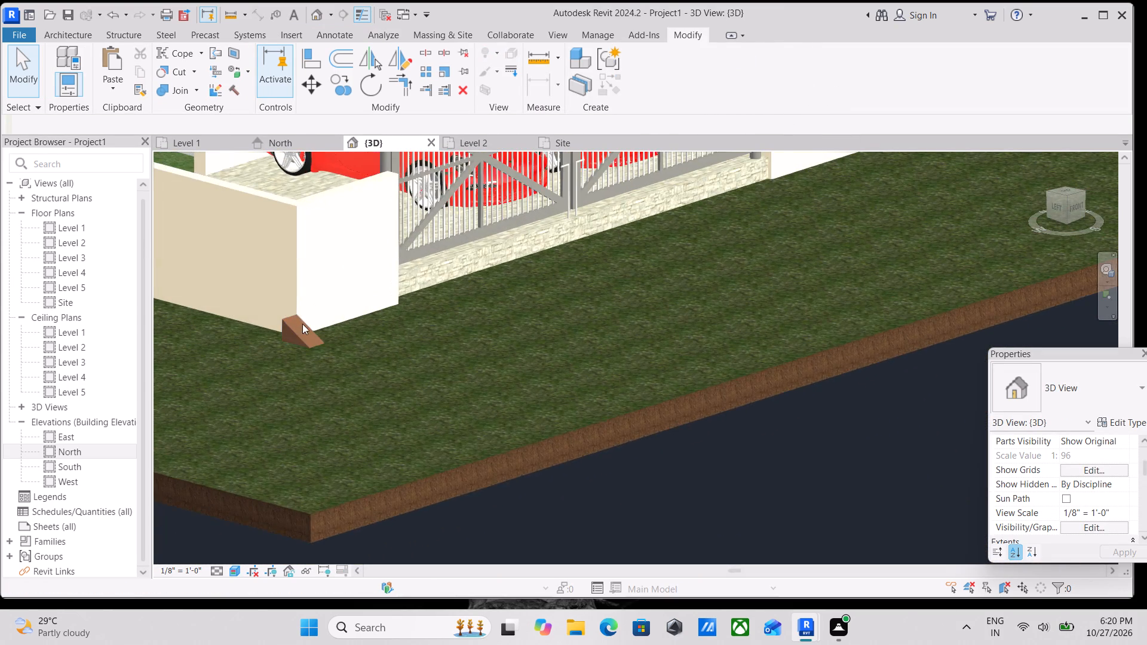
scroll(450, 318, "down", 2)
middle_click_drag(538, 304, 461, 360, "shift")
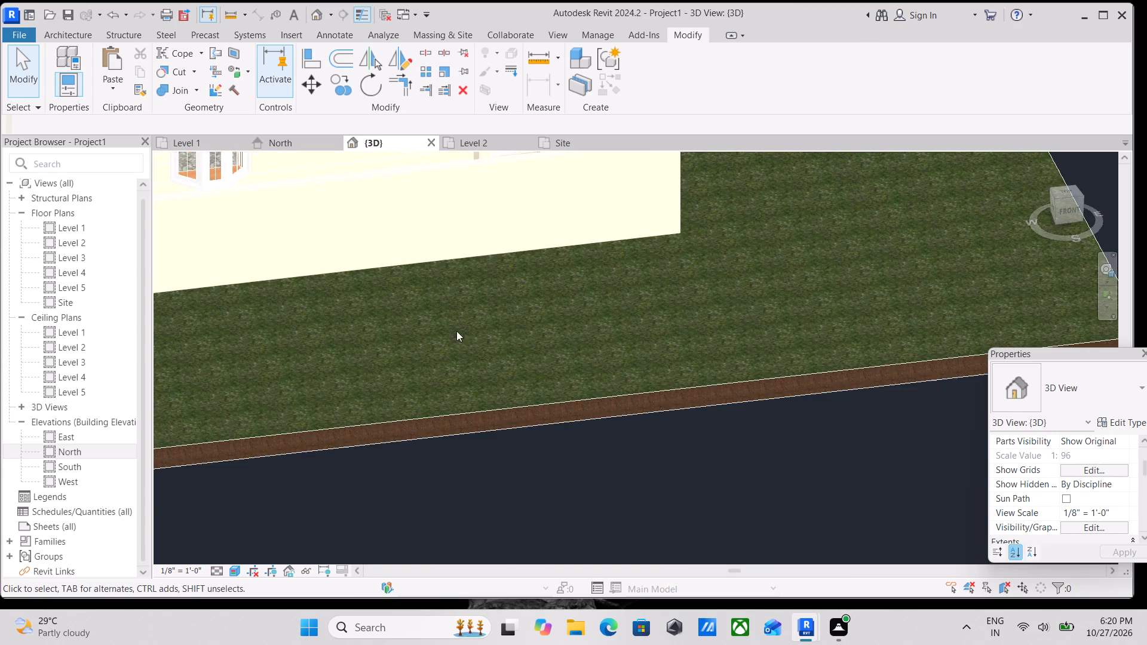
middle_click_drag(454, 316, 815, 320)
scroll(725, 327, "down", 4)
middle_click_drag(707, 328, 873, 324)
scroll(680, 335, "down", 1)
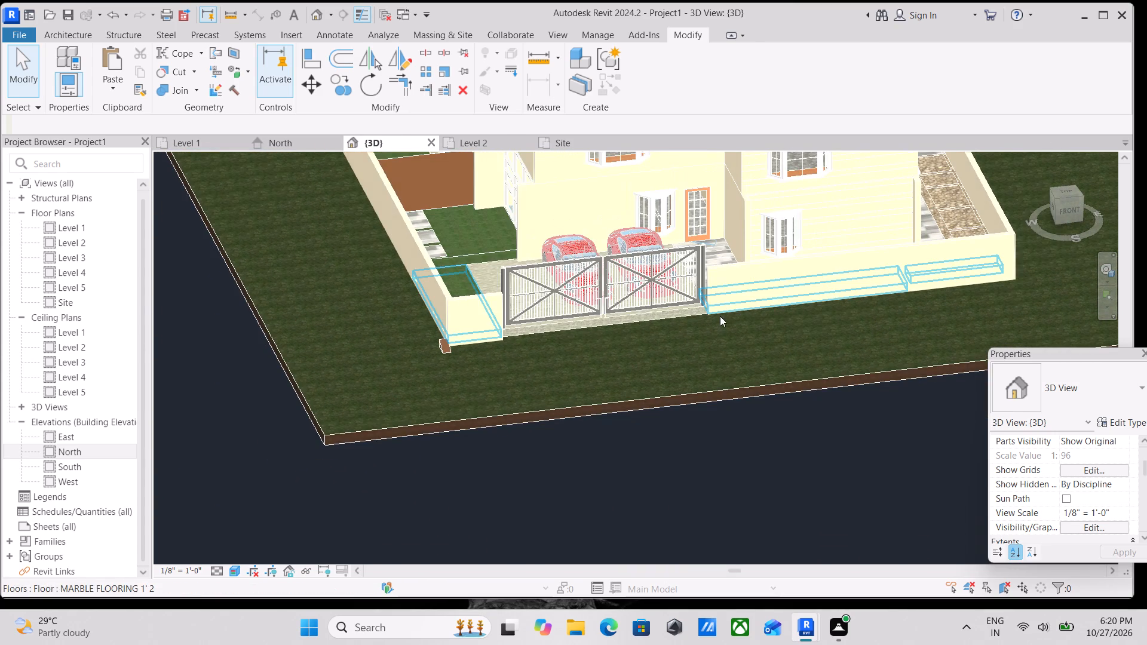
middle_click_drag(720, 316, 680, 321, "shift")
scroll(720, 316, "down", 1, "shift")
scroll(327, 246, "up", 5)
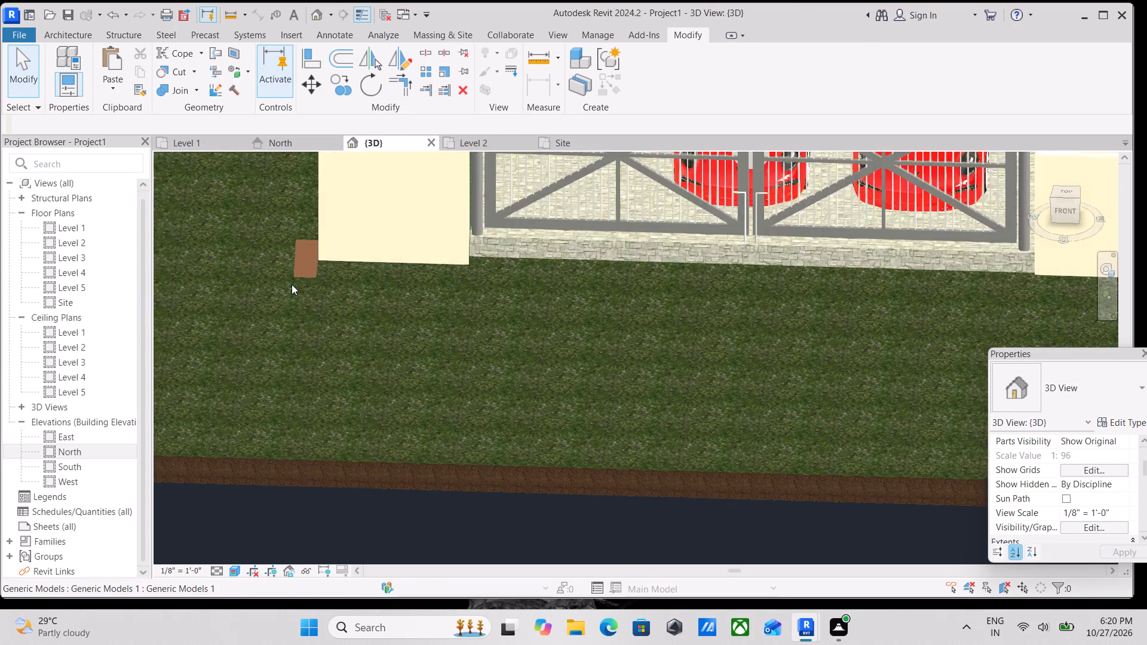
scroll(292, 284, "up", 6)
left_click(327, 261)
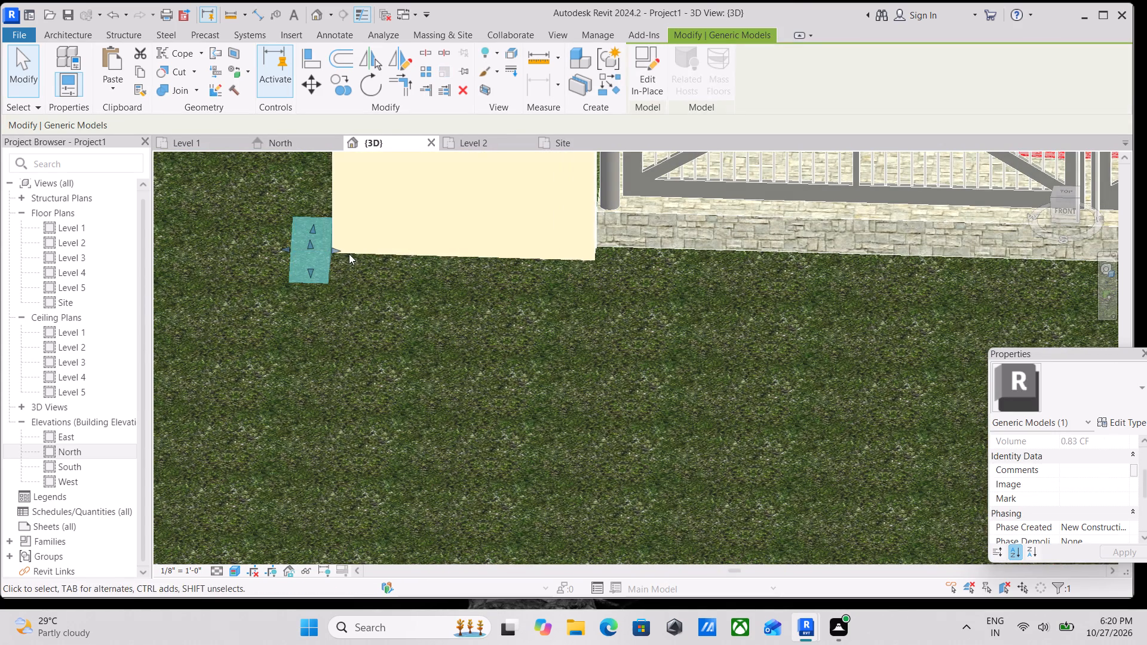
left_click_drag(339, 253, 721, 288)
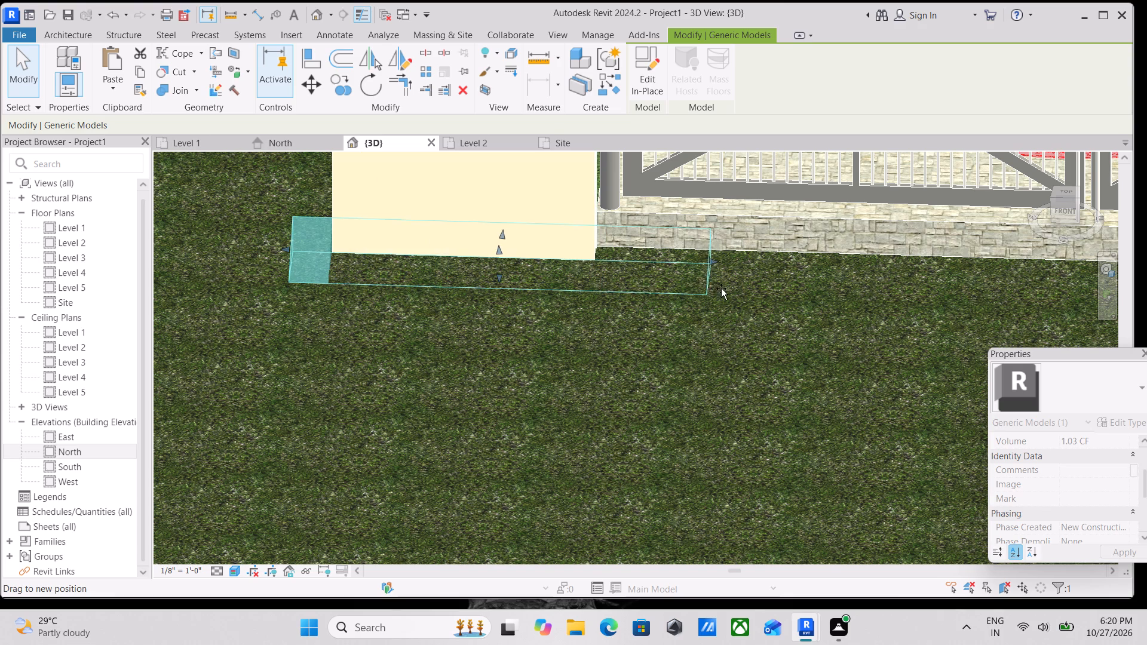
left_click_drag(721, 288, 806, 294)
scroll(854, 293, "down", 1)
middle_click_drag(854, 293, 597, 349)
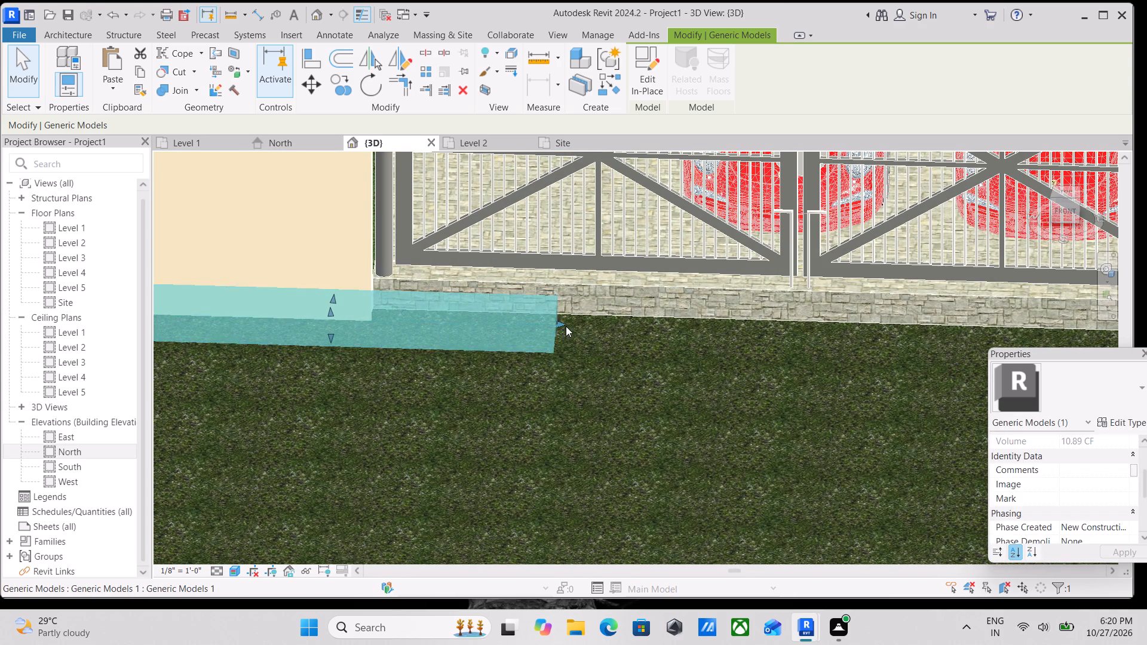
left_click_drag(566, 326, 752, 351)
Pull the ramp's outer end in to the front boundary wall's gate-side edge, so the ramp starts where the stone base begins.
scroll(519, 346, "down", 2)
middle_click_drag(519, 346, 634, 358)
scroll(302, 323, "up", 4)
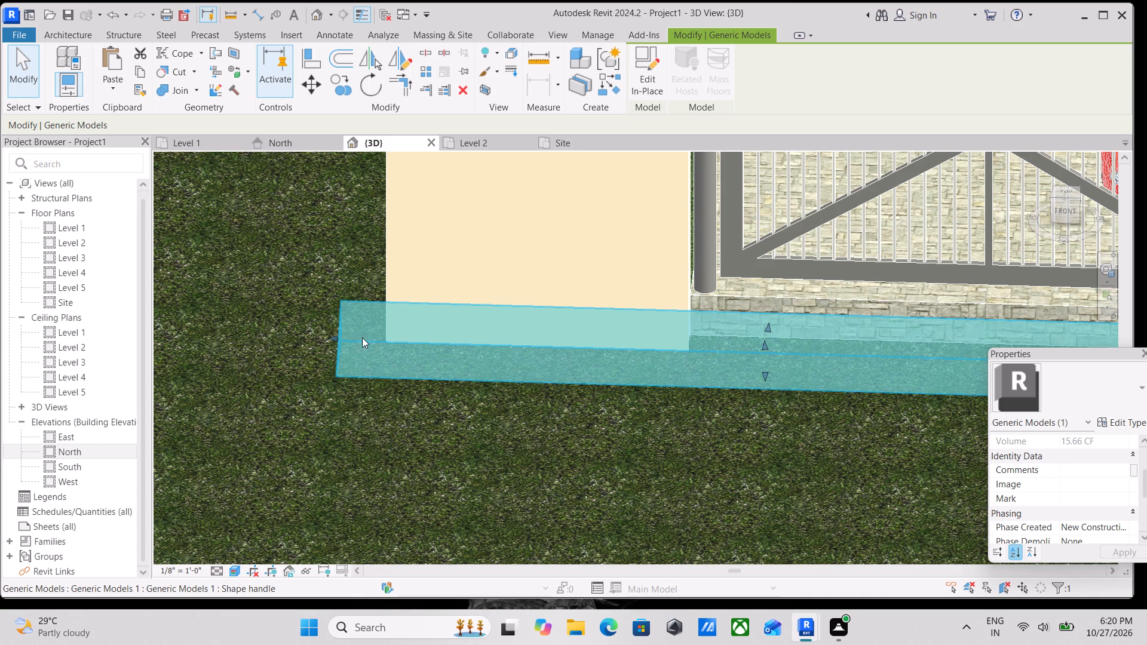
scroll(406, 336, "down", 1)
middle_click_drag(609, 330, 430, 278, "shift")
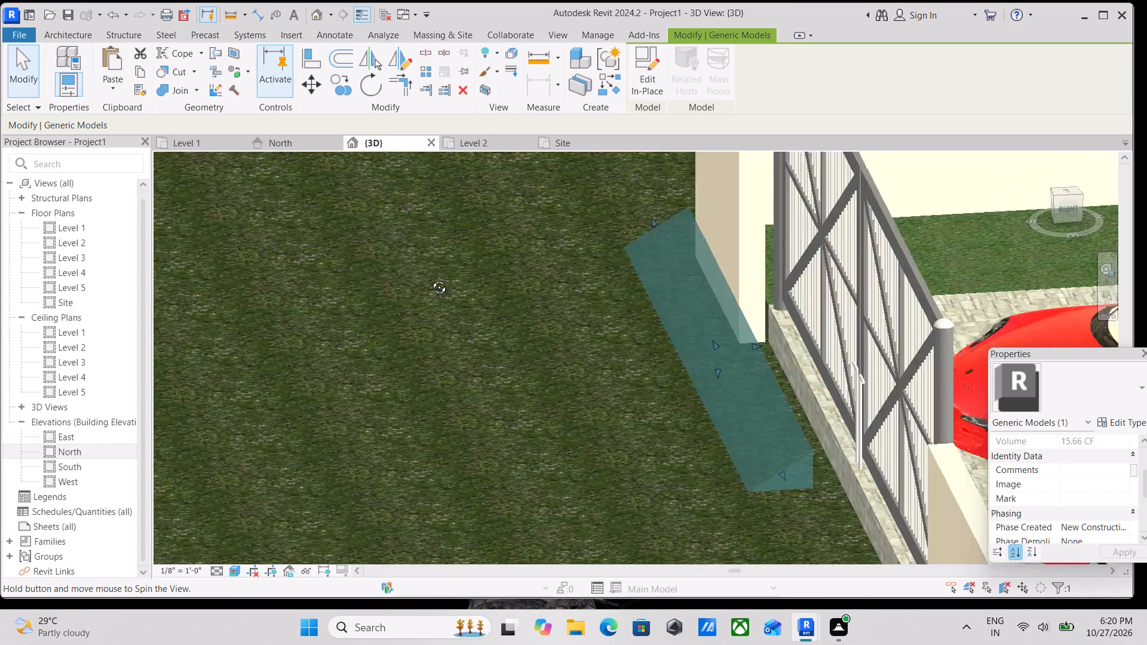
middle_click_drag(430, 278, 436, 214, "shift")
middle_click_drag(560, 312, 532, 285, "shift")
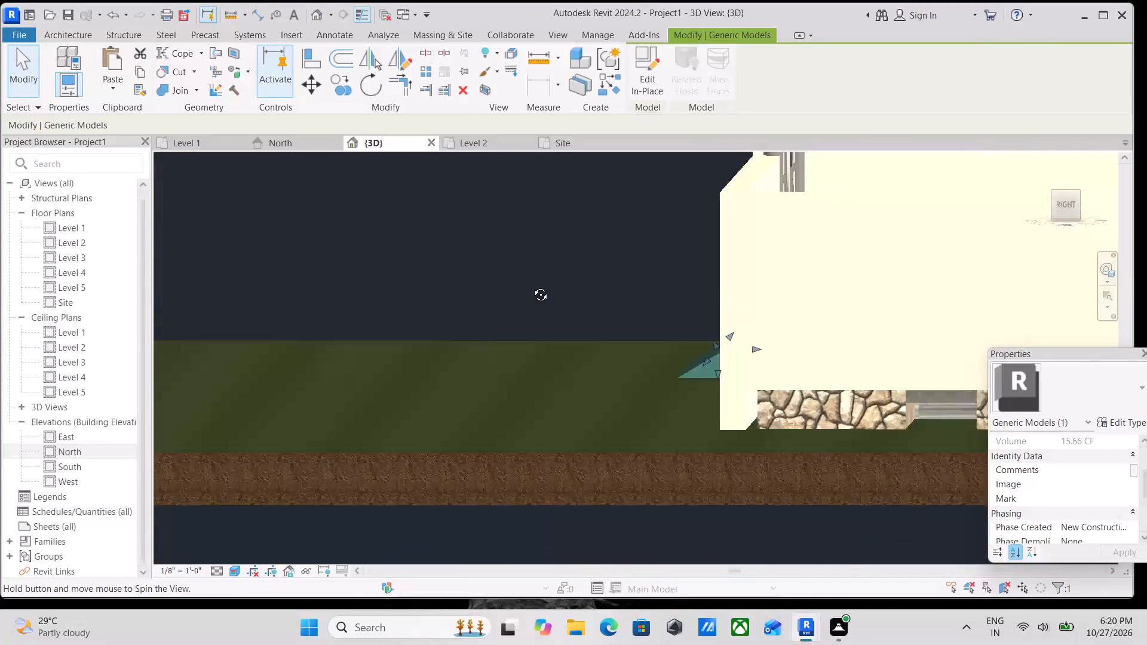
middle_click_drag(532, 285, 809, 315, "shift")
middle_click_drag(645, 315, 781, 308, "shift")
scroll(720, 314, "down", 1, "shift")
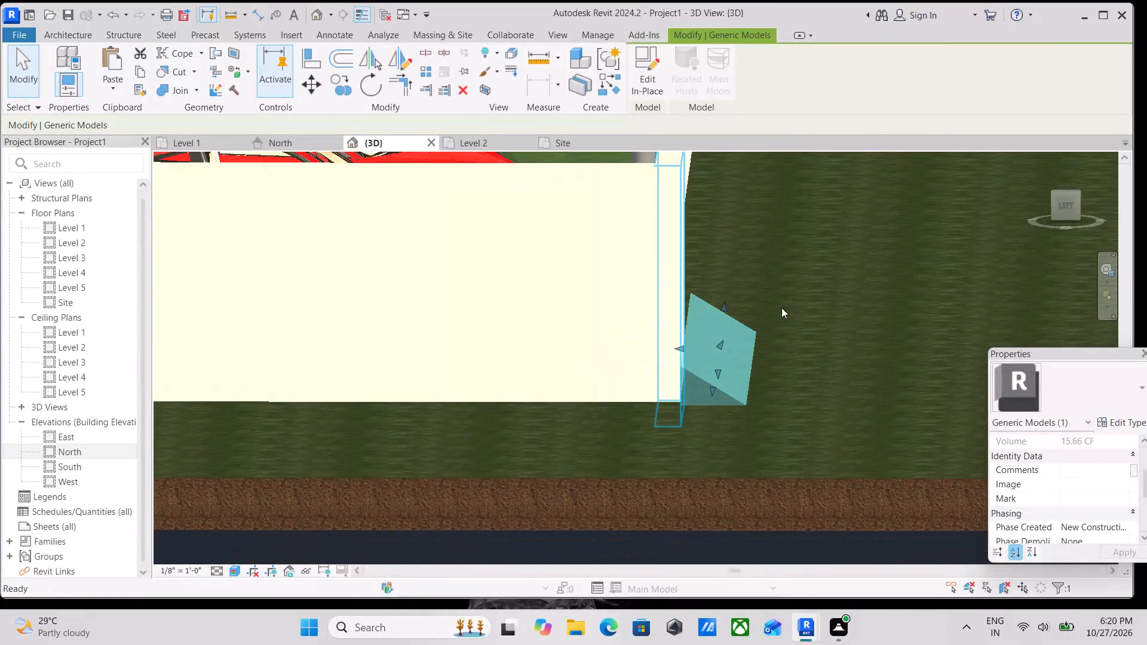
middle_click_drag(762, 349, 385, 346, "shift")
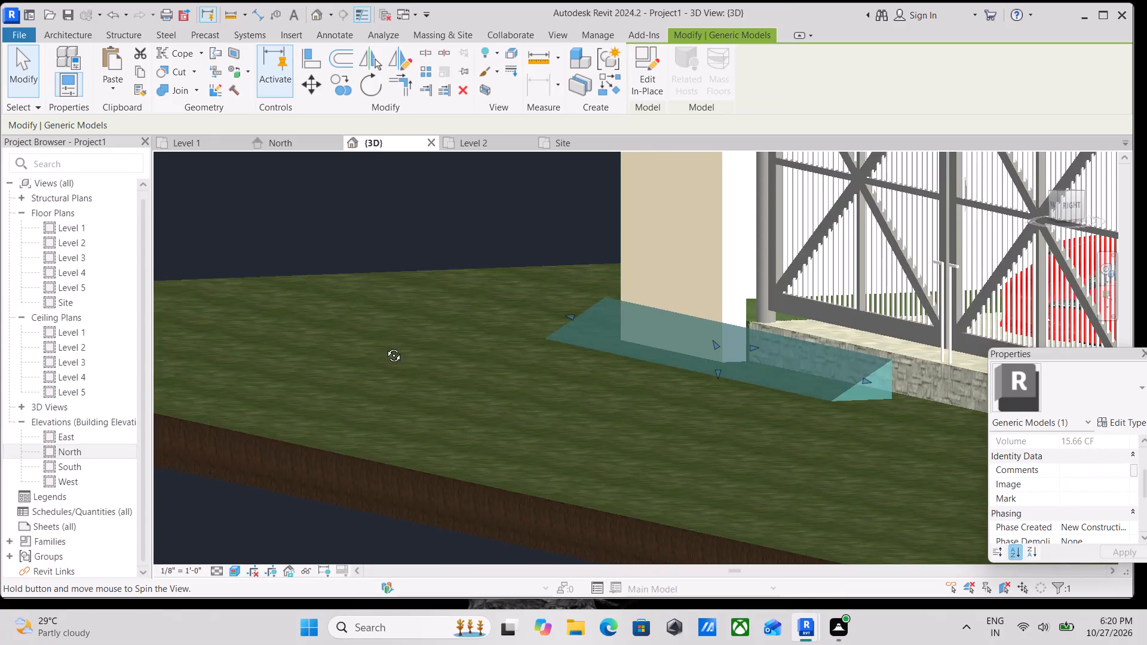
middle_click_drag(385, 346, 350, 323, "shift")
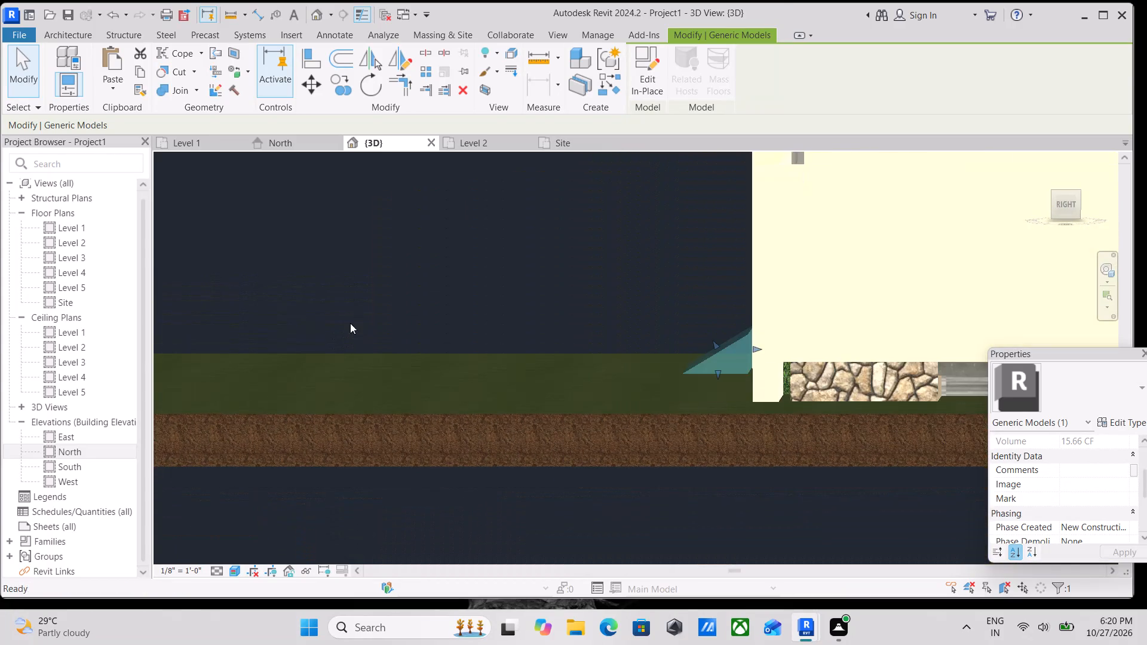
scroll(707, 395, "up", 1)
scroll(692, 354, "down", 1, "shift")
middle_click_drag(693, 354, 814, 421, "shift")
middle_click_drag(634, 415, 683, 424, "shift")
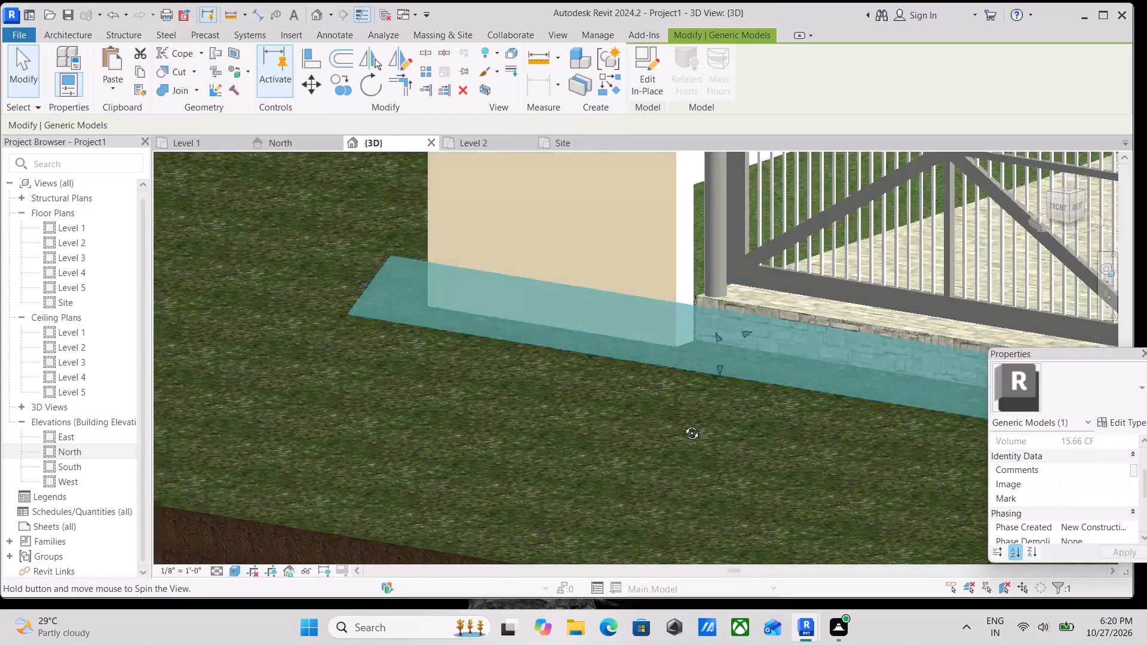
middle_click_drag(683, 424, 753, 428, "shift")
scroll(278, 379, "up", 2)
left_click_drag(306, 371, 699, 343)
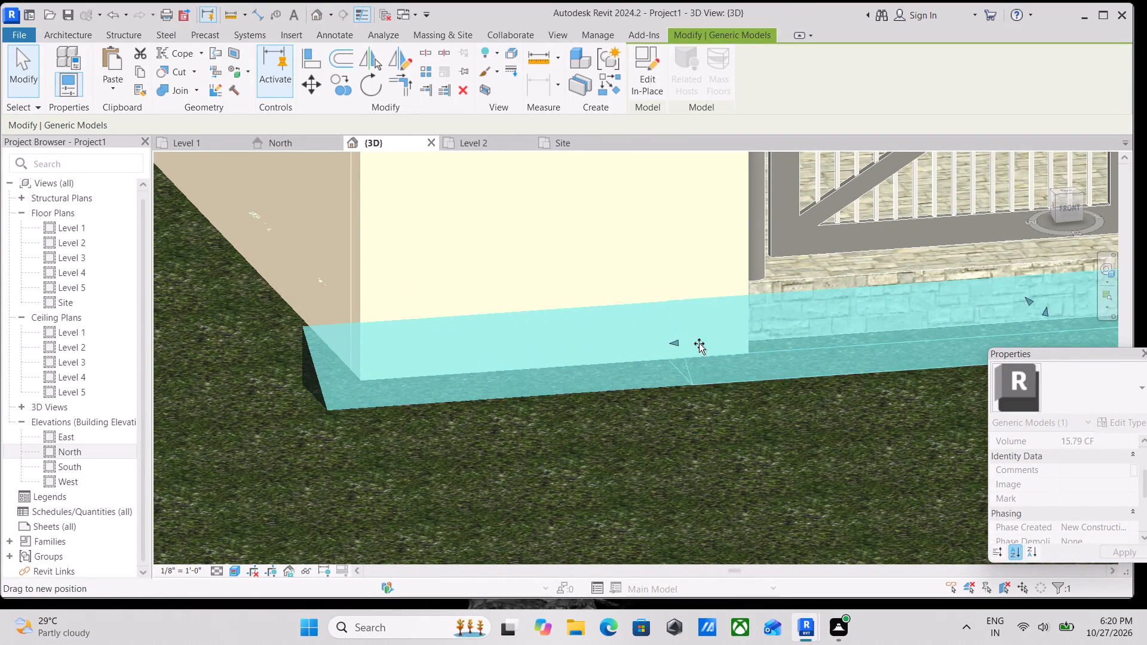
left_click_drag(699, 343, 753, 328)
scroll(771, 329, "down", 2)
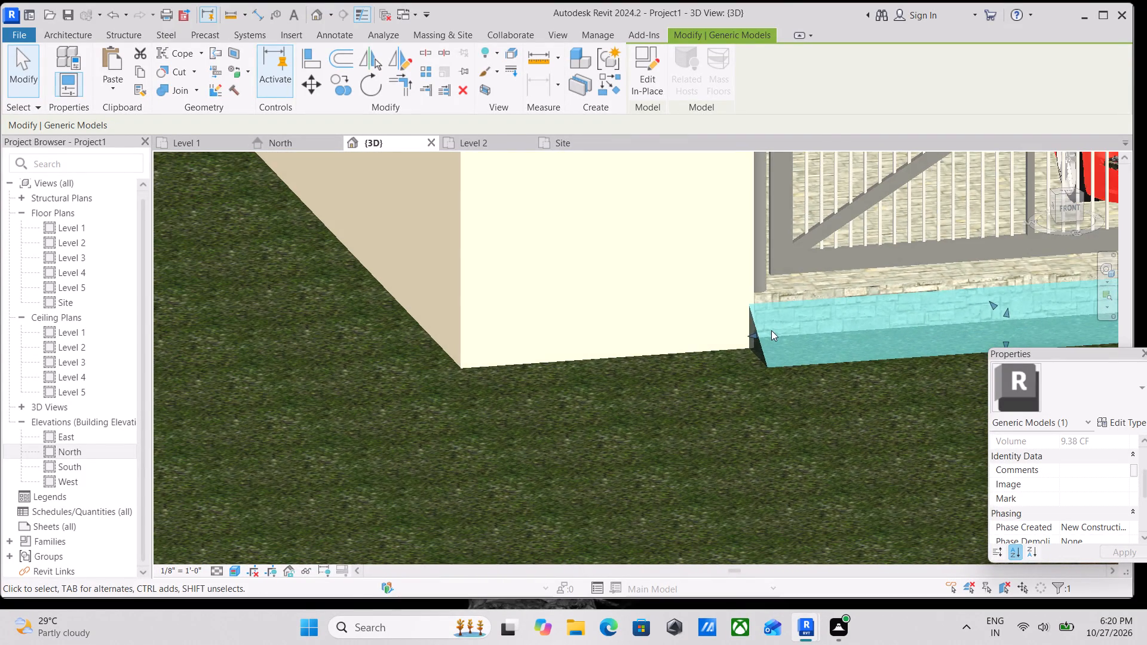
key("Escape")
Stretch the ramp's back face inward across the gap to the stone base under the car gate.
scroll(801, 385, "down", 1)
middle_click_drag(775, 411, 697, 443, "shift")
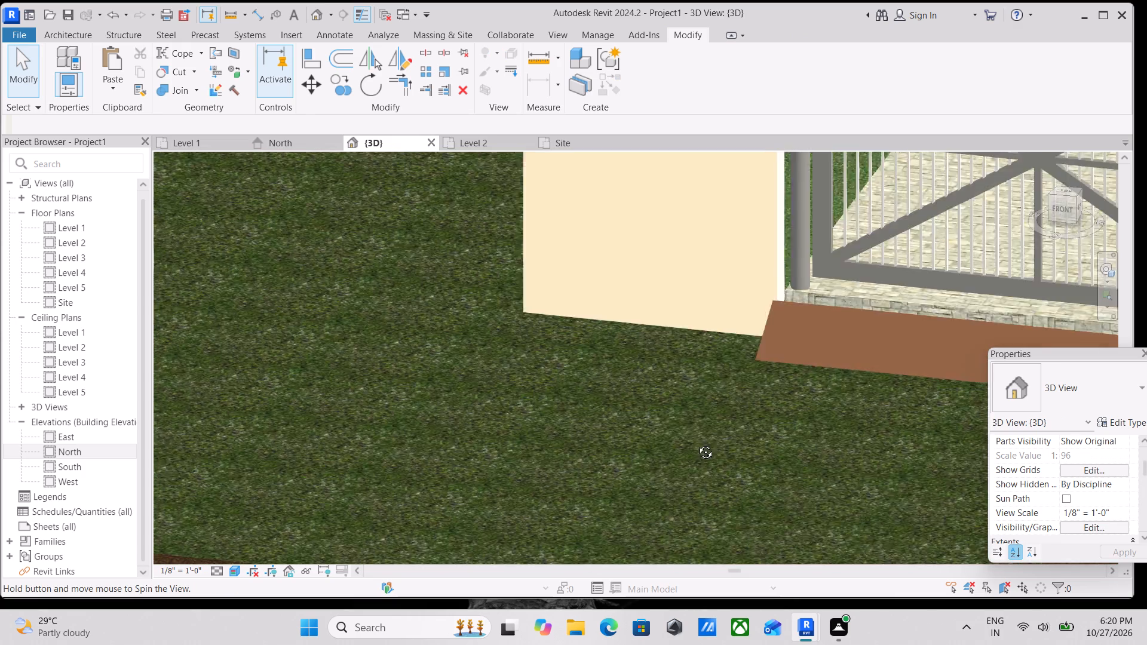
middle_click_drag(697, 443, 595, 459, "shift")
middle_click_drag(700, 405, 686, 428, "shift")
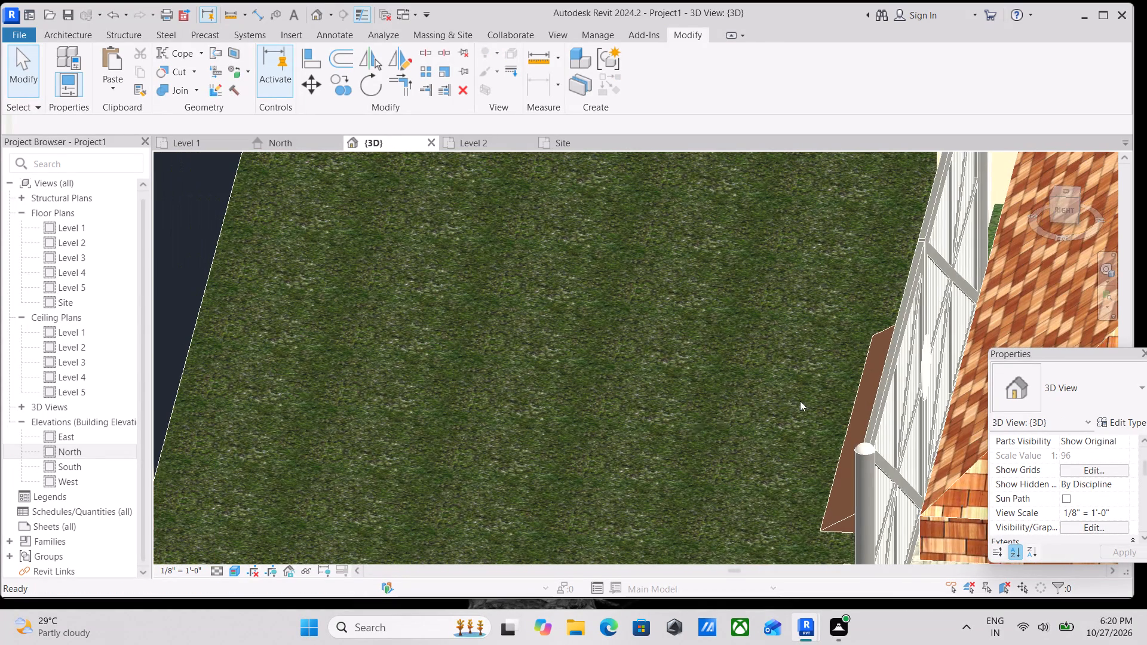
middle_click_drag(800, 399, 618, 300)
middle_click_drag(731, 376, 817, 398, "shift")
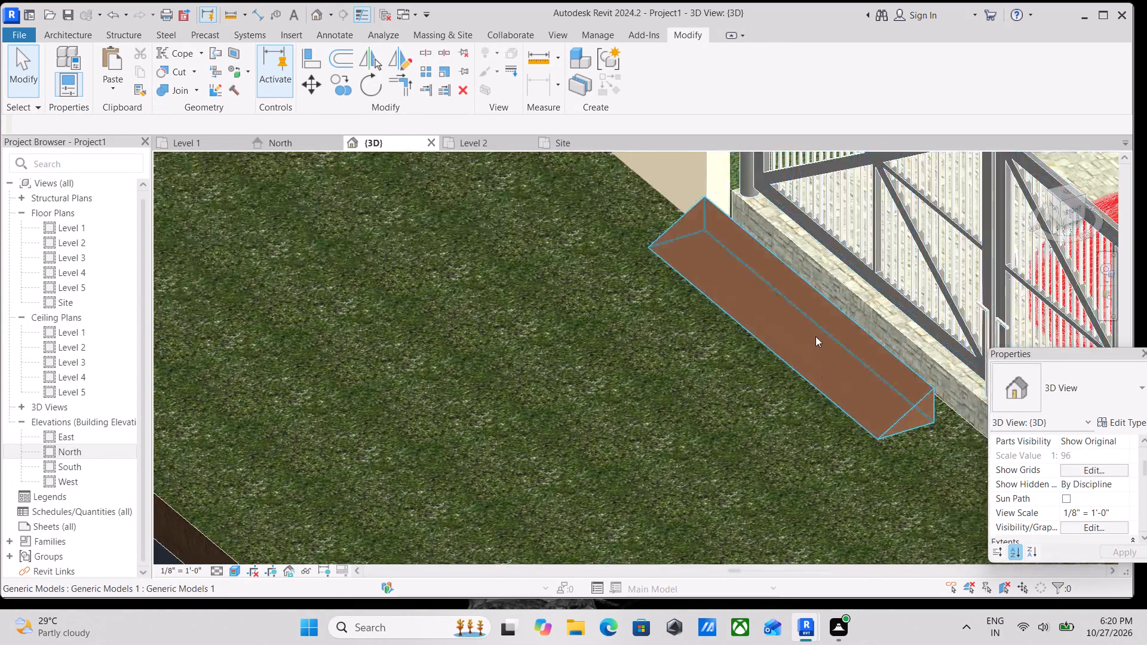
left_click(792, 276)
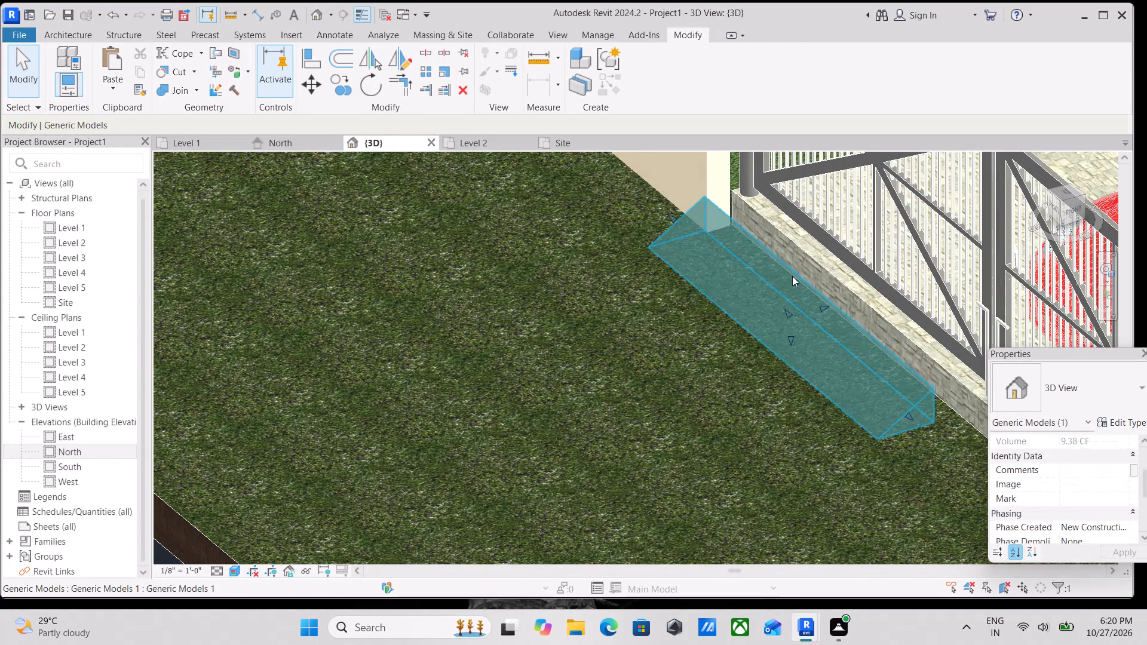
middle_click_drag(793, 356, 743, 264, "shift")
middle_click_drag(774, 309, 752, 271, "shift")
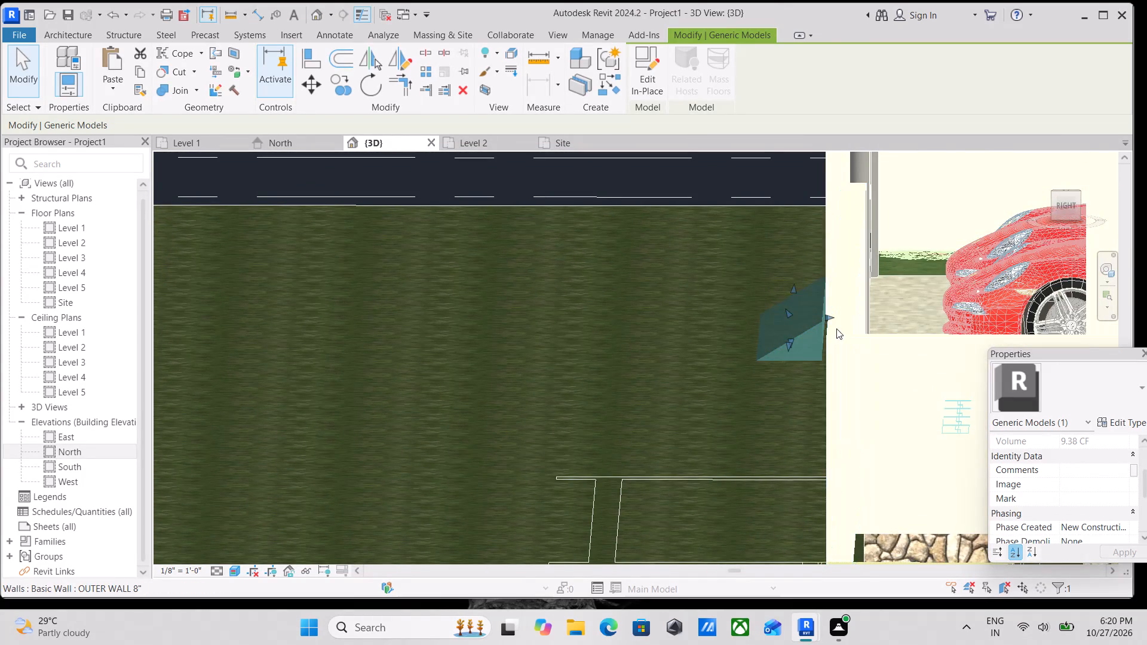
middle_click_drag(806, 380, 829, 352, "shift")
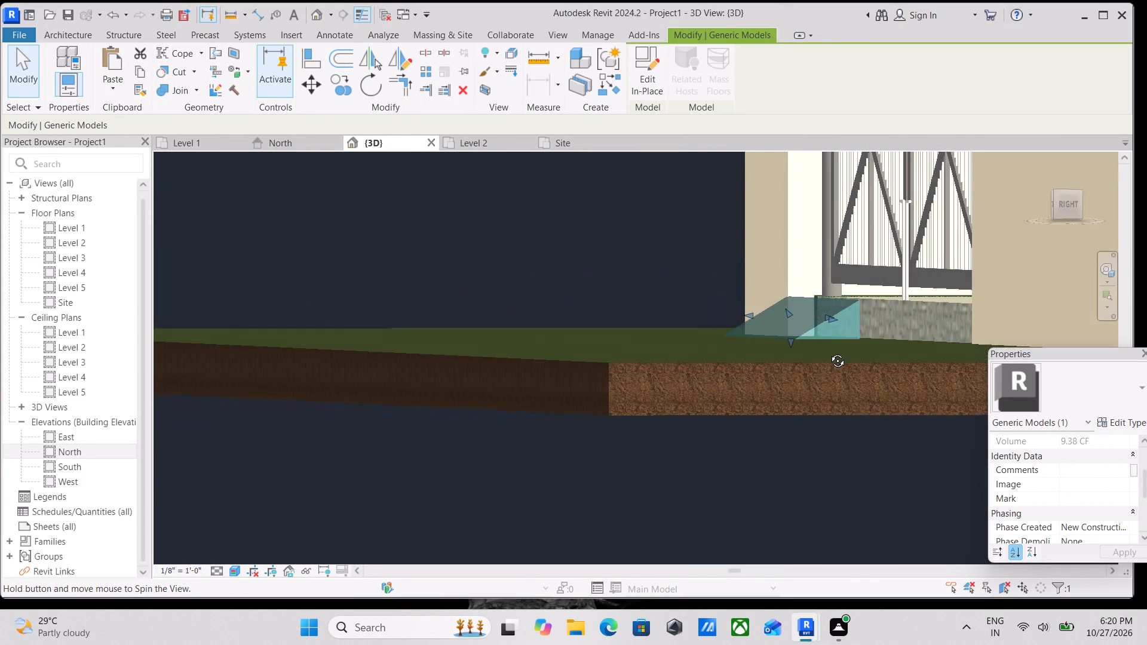
middle_click_drag(829, 352, 815, 377, "shift")
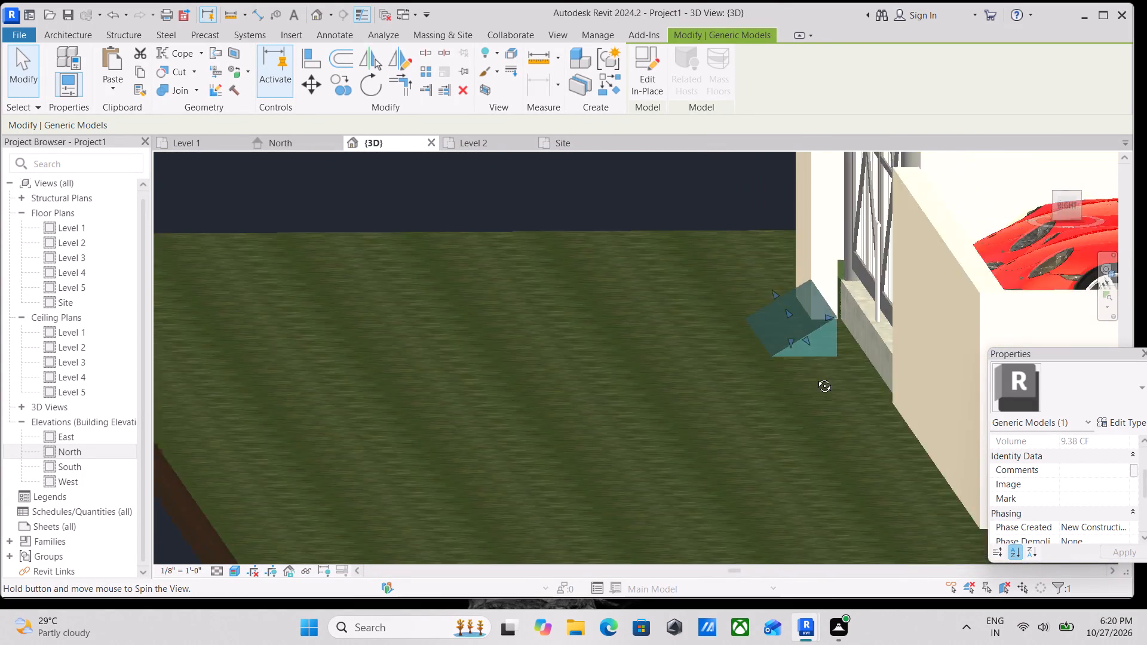
middle_click_drag(815, 377, 813, 394, "shift")
middle_click_drag(818, 278, 851, 382, "shift")
middle_click_drag(820, 333, 827, 376, "shift")
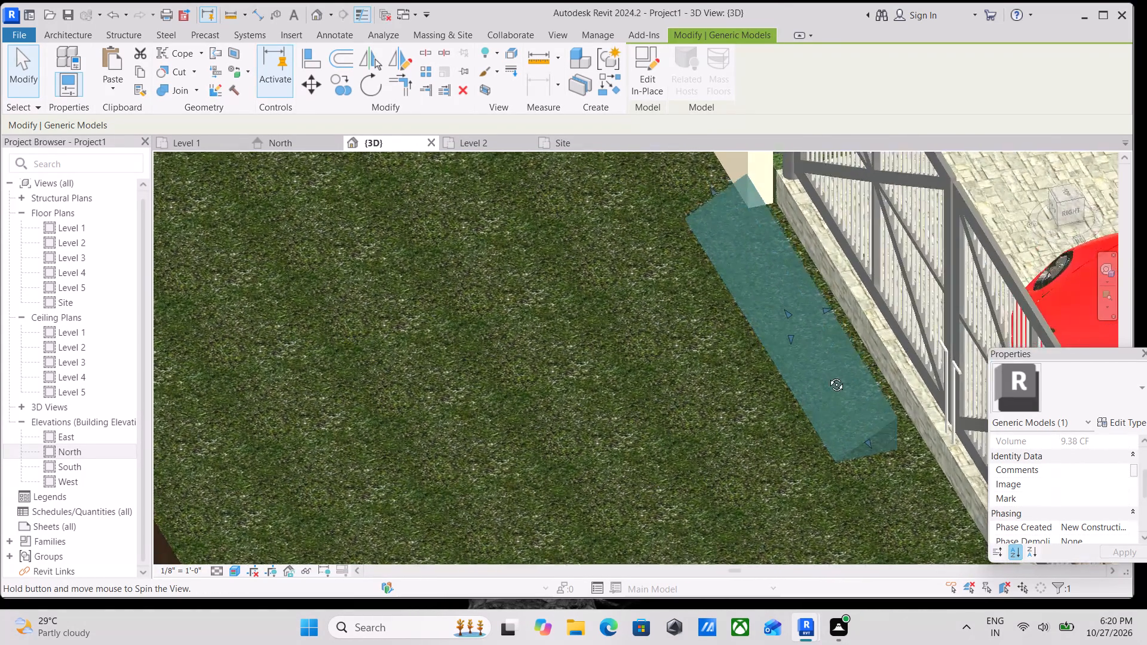
middle_click_drag(827, 376, 844, 466, "shift")
middle_click_drag(786, 269, 918, 407)
scroll(821, 328, "up", 1)
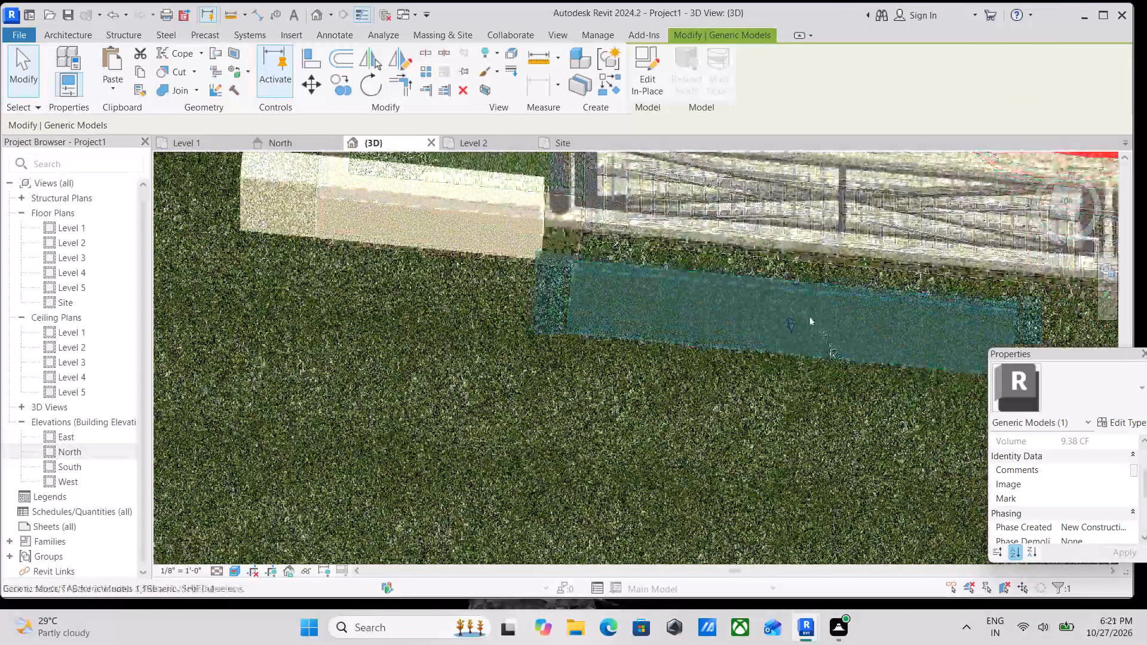
scroll(809, 316, "up", 1)
left_click_drag(789, 268, 789, 259)
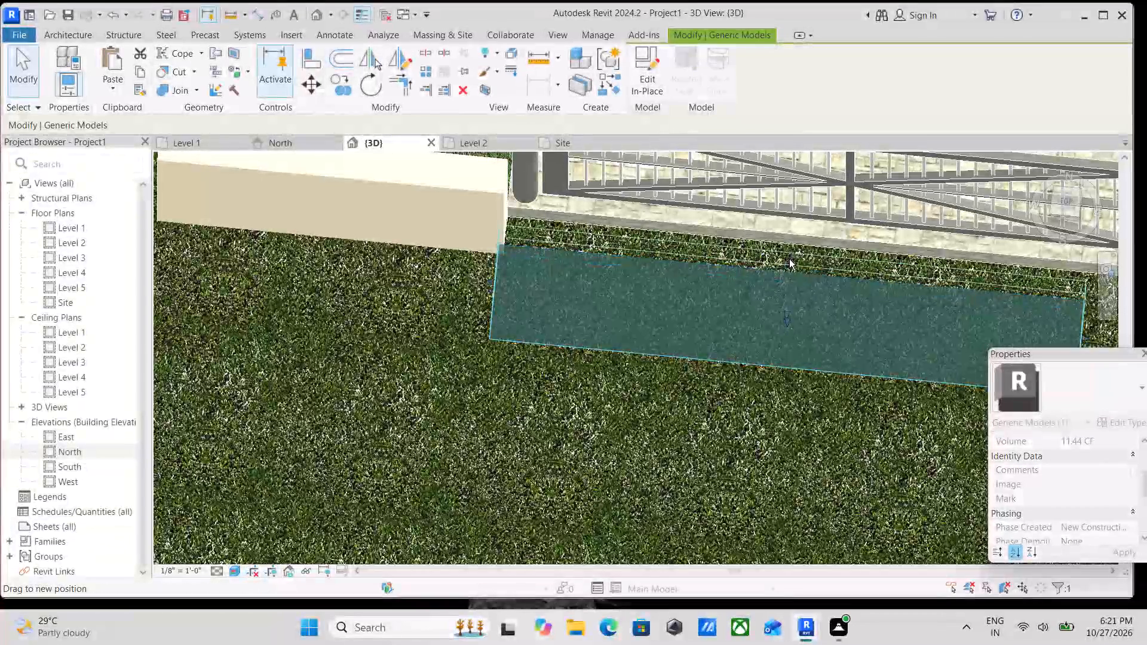
left_click_drag(789, 259, 786, 243)
scroll(786, 243, "down", 3)
key("Escape")
Examine the ramp's fit against the stone base, boundary wall and gate from the front, side and above.
scroll(786, 243, "down", 3)
middle_click_drag(845, 307, 834, 301, "shift")
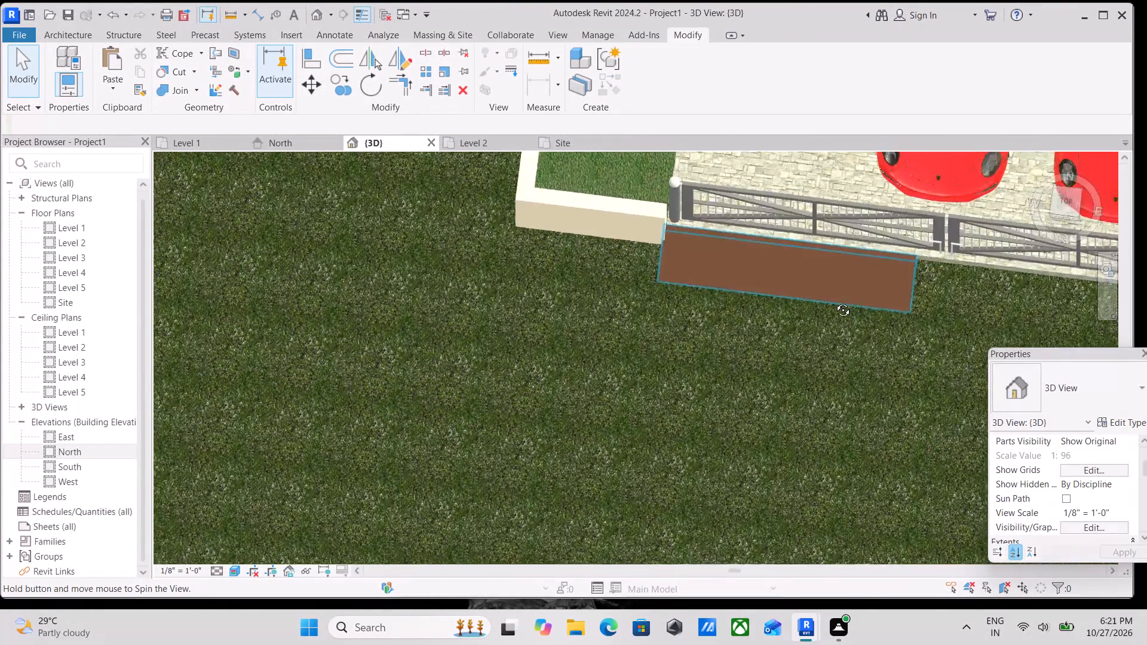
middle_click_drag(834, 301, 744, 135, "shift")
middle_click_drag(846, 324, 799, 217, "shift")
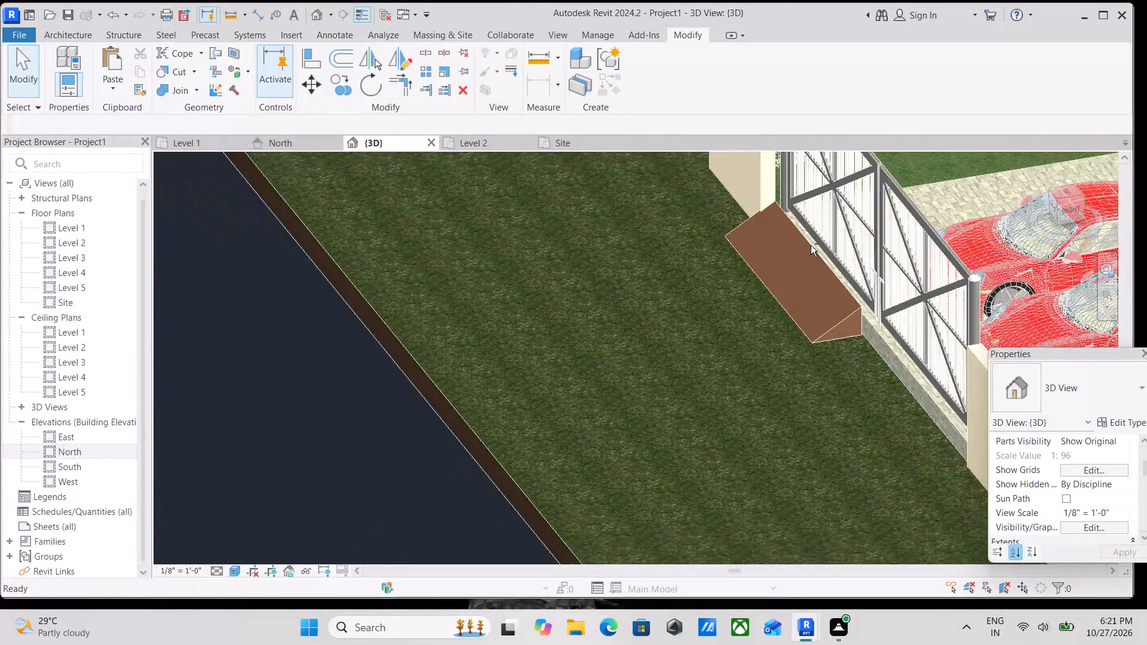
scroll(872, 355, "up", 3)
middle_click_drag(870, 333, 849, 231, "shift")
middle_click(848, 231)
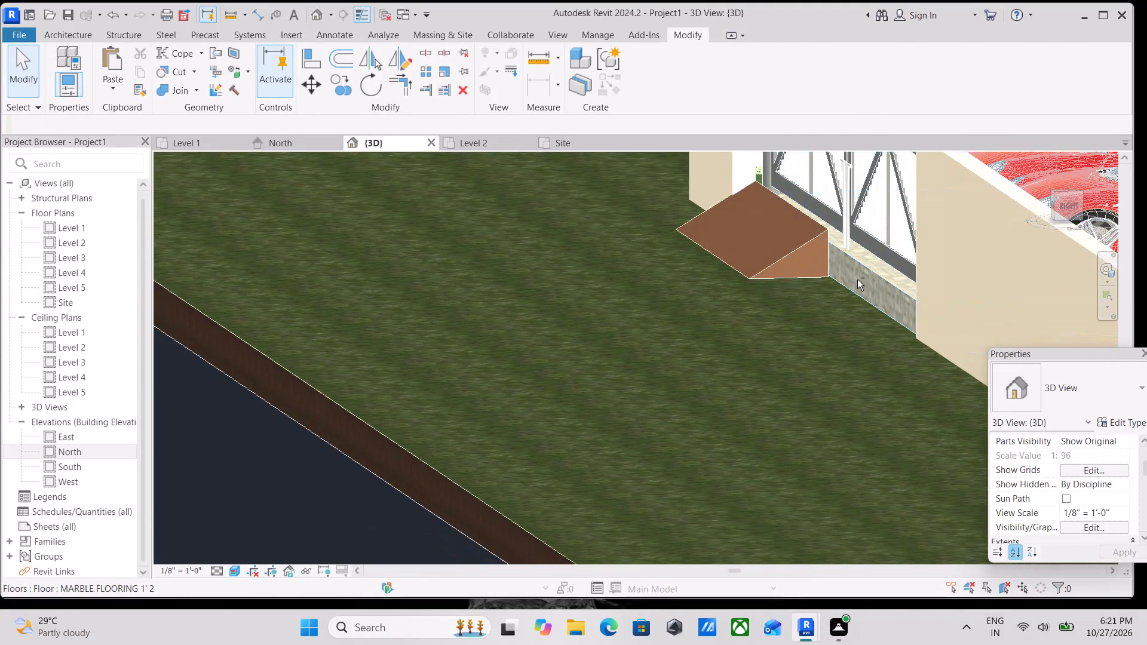
middle_click_drag(844, 285, 947, 375)
middle_click_drag(903, 363, 1008, 367, "shift")
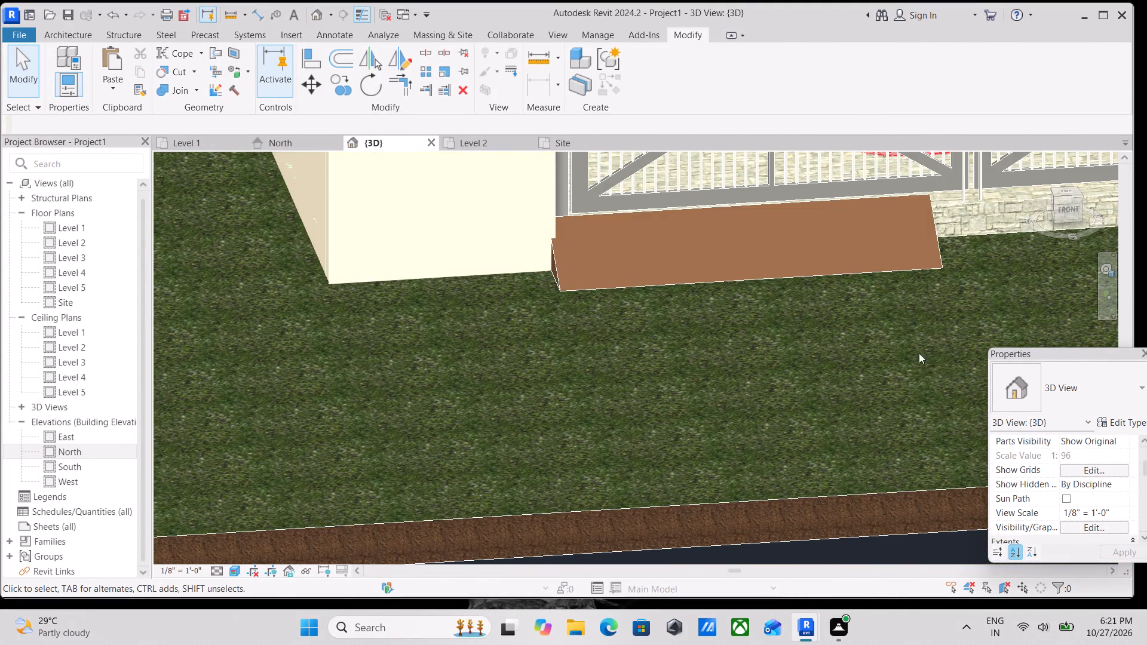
scroll(941, 268, "down", 2)
middle_click_drag(936, 275, 986, 297, "shift")
middle_click_drag(930, 301, 779, 413, "shift")
middle_click_drag(893, 370, 830, 342, "shift")
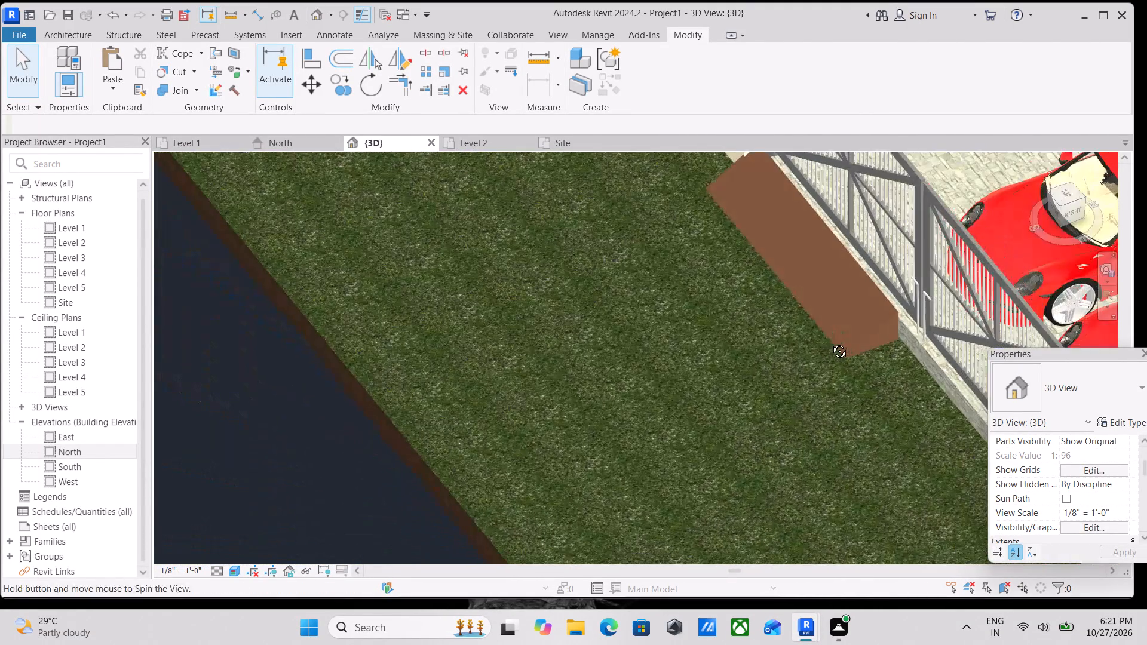
middle_click_drag(830, 342, 808, 339, "shift")
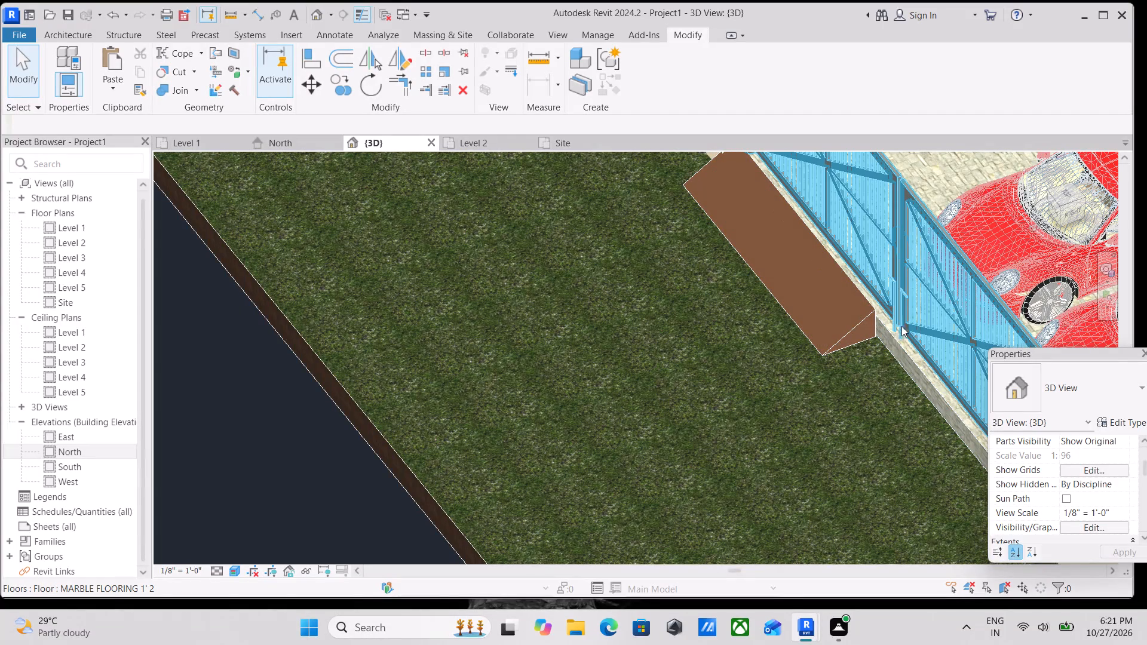
Pull the ramp's outer end in slightly, toward the gate-side edge of the front boundary wall's short section.
scroll(870, 334, "up", 2)
scroll(850, 302, "down", 1)
middle_click_drag(850, 301, 869, 365)
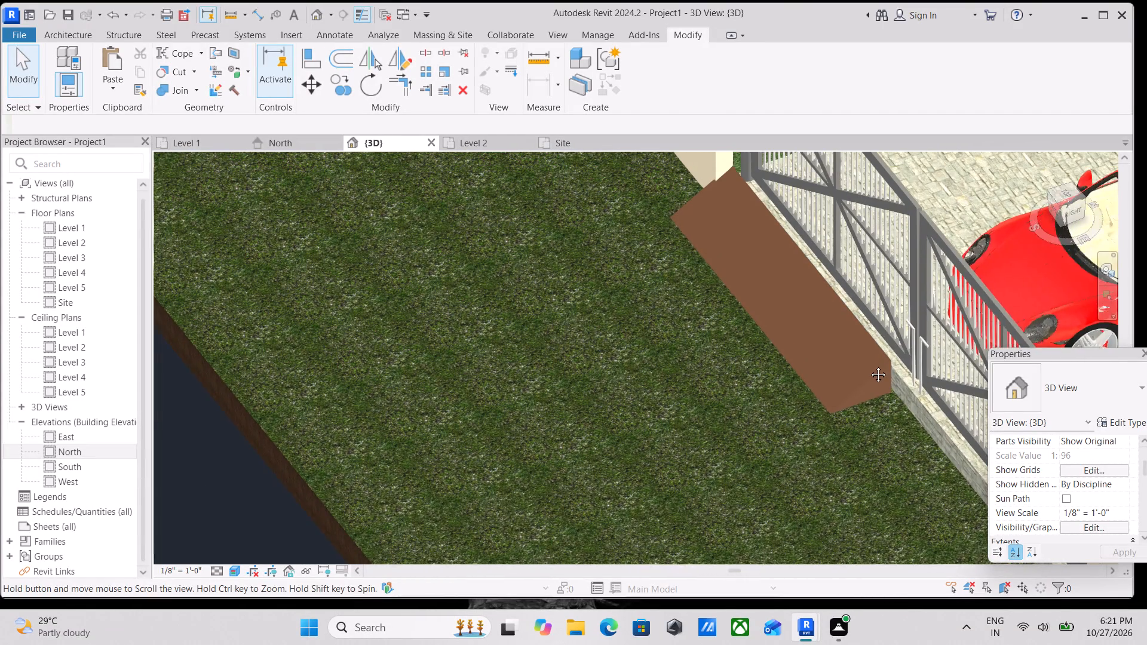
middle_click_drag(869, 365, 869, 366)
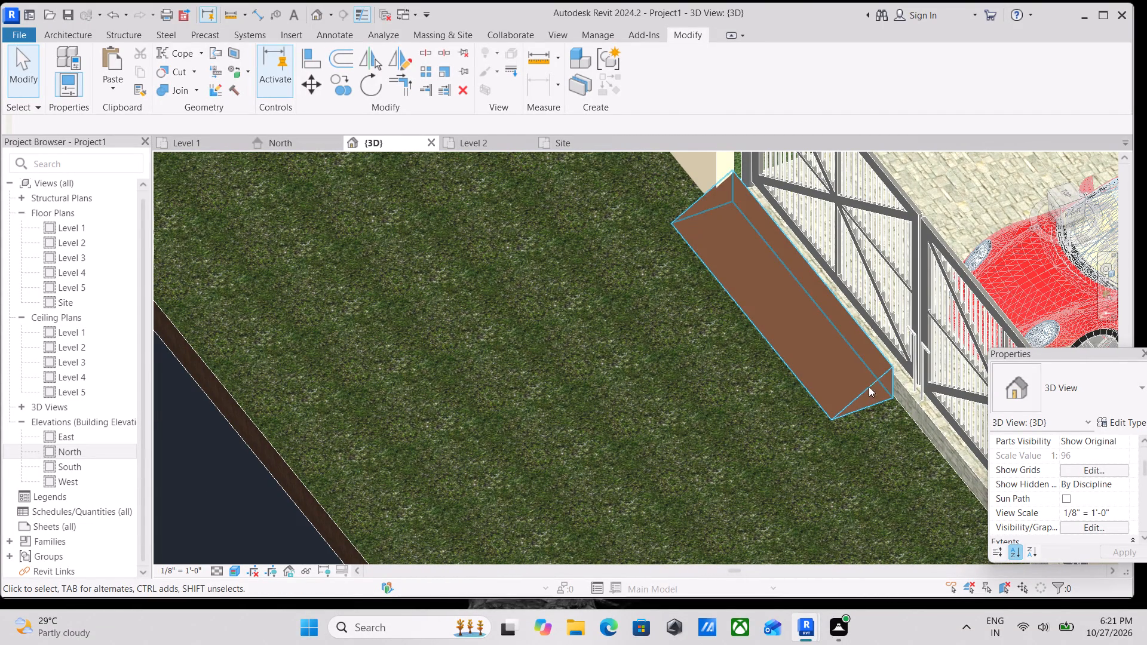
scroll(866, 410, "up", 1)
scroll(866, 408, "down", 1)
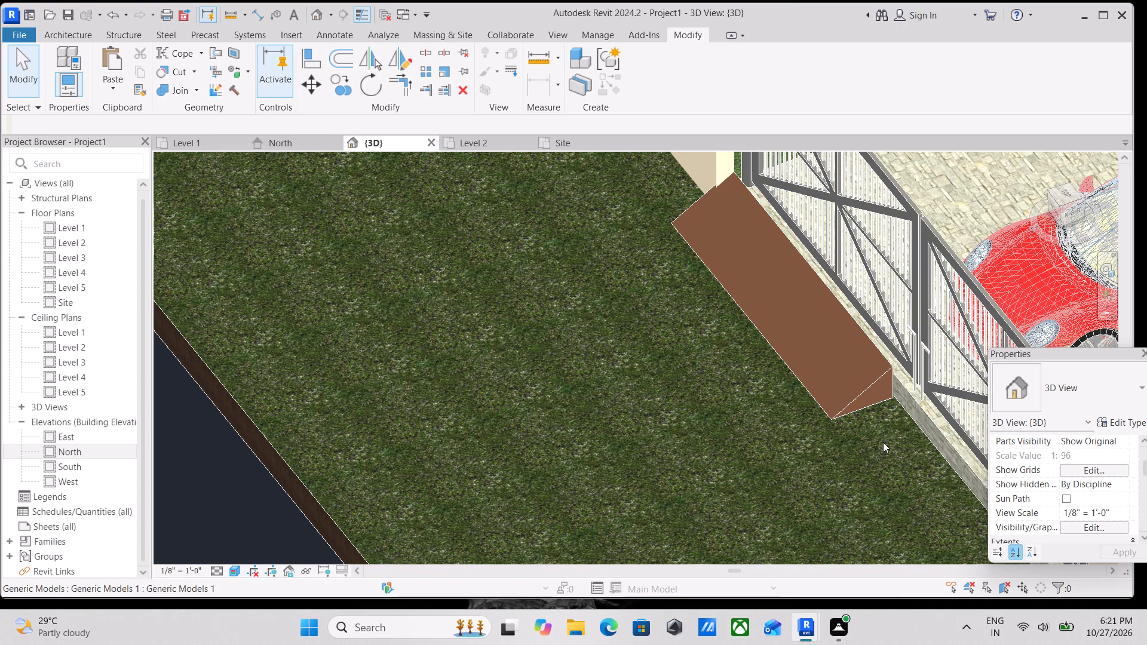
middle_click_drag(881, 430, 824, 284, "shift")
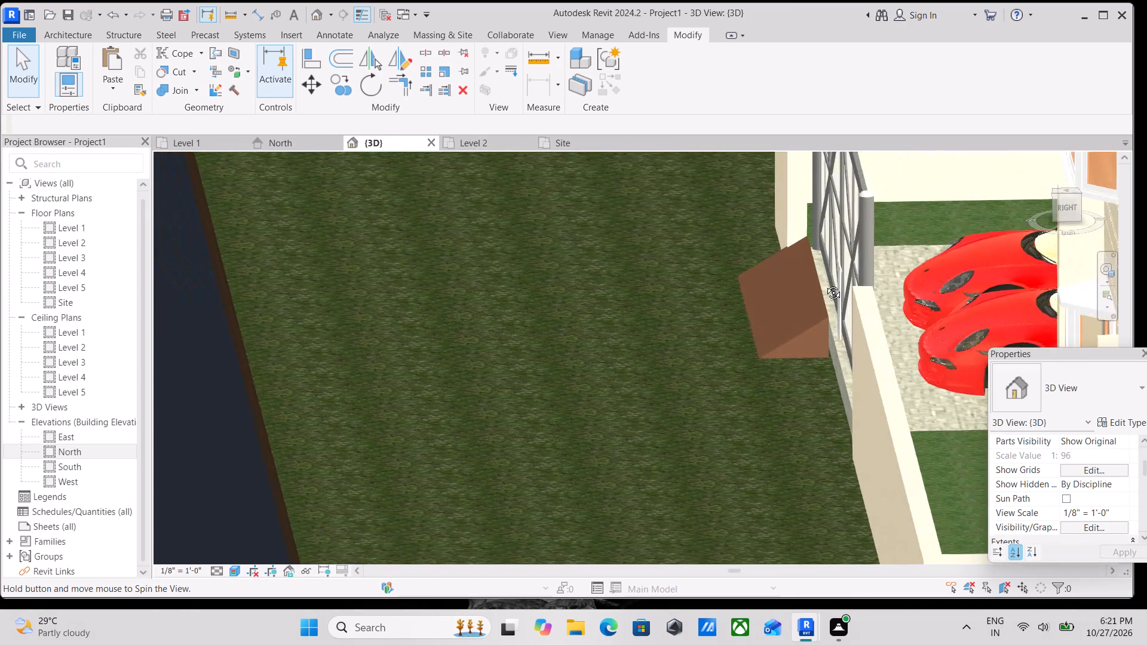
middle_click_drag(824, 284, 1017, 367, "shift")
middle_click_drag(931, 349, 1091, 352, "shift")
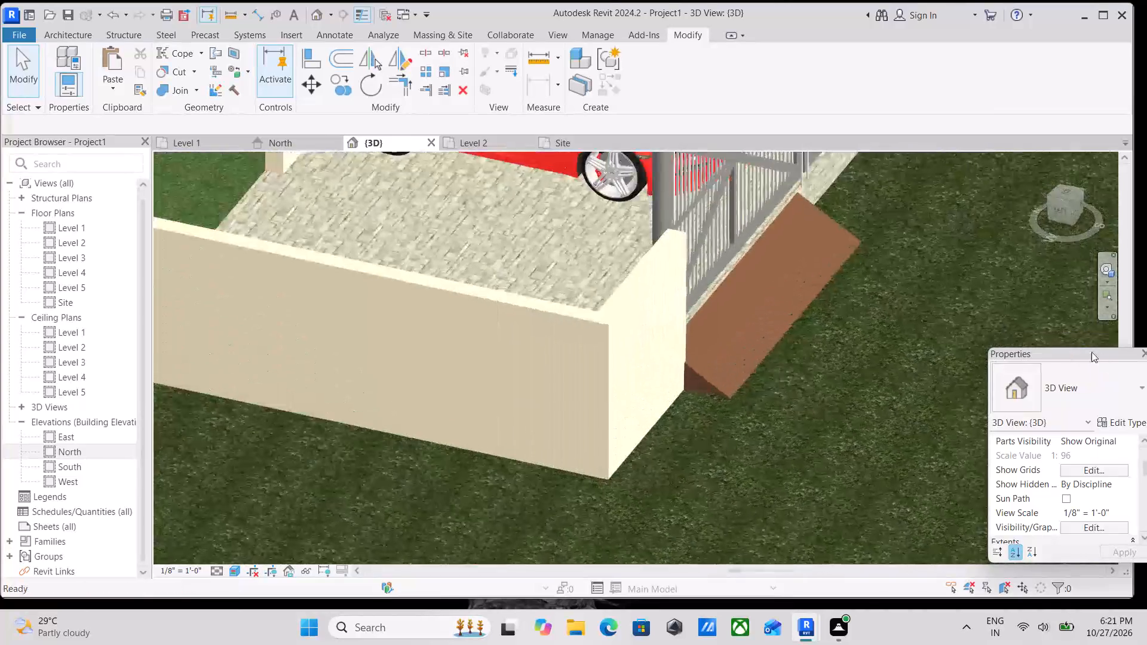
middle_click_drag(674, 328, 408, 321, "shift")
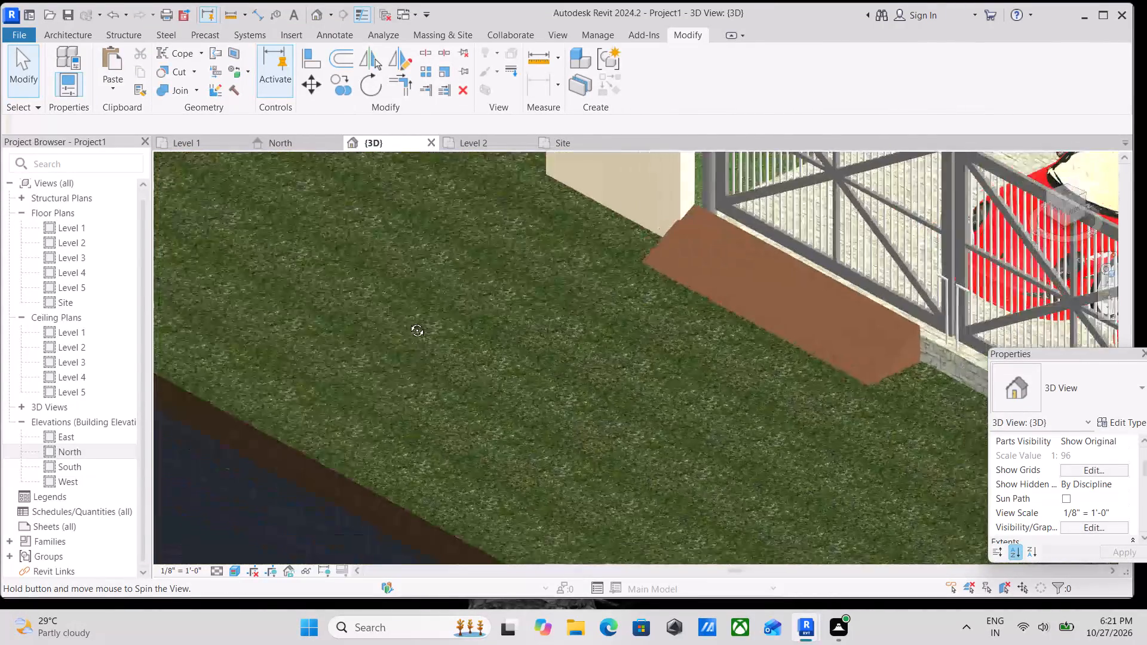
middle_click_drag(408, 321, 407, 321, "shift")
middle_click_drag(746, 354, 726, 333, "shift")
scroll(718, 319, "down", 2)
middle_click_drag(718, 319, 802, 369, "shift")
scroll(608, 257, "up", 5)
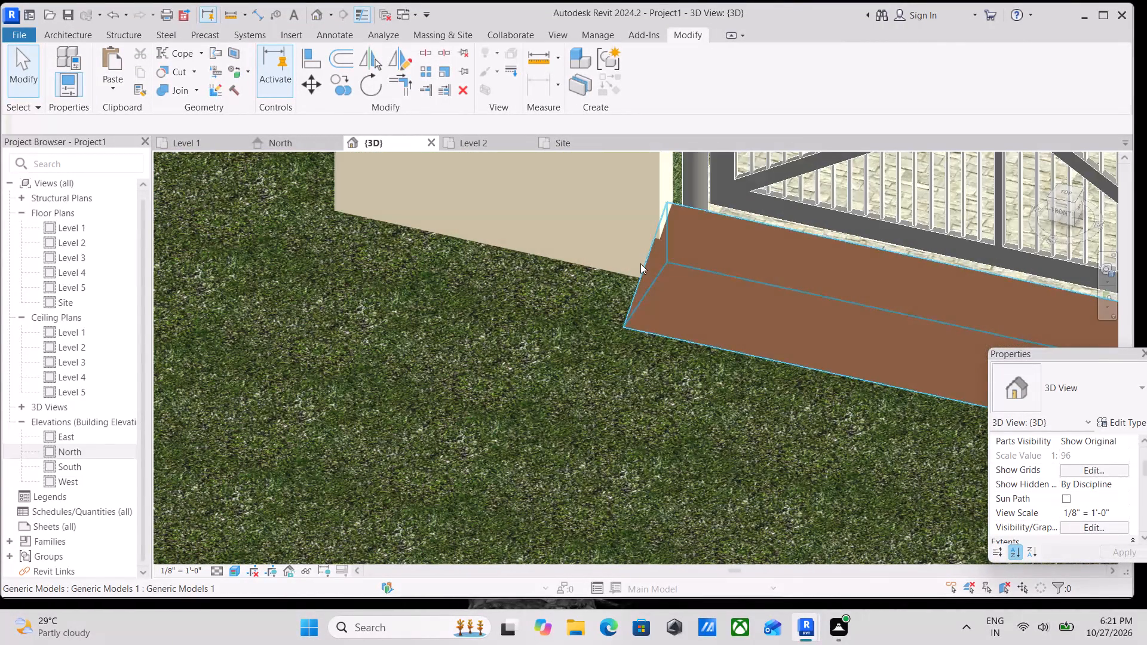
left_click(640, 263)
scroll(655, 265, "up", 2)
left_click_drag(637, 262, 643, 263)
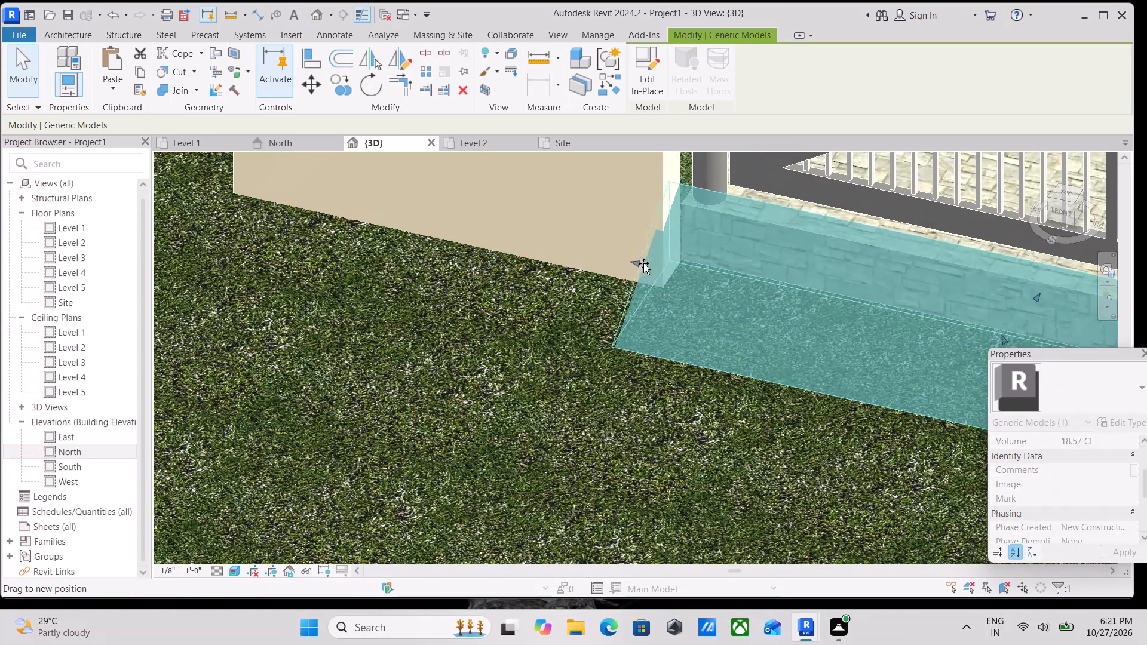
left_click_drag(643, 263, 653, 268)
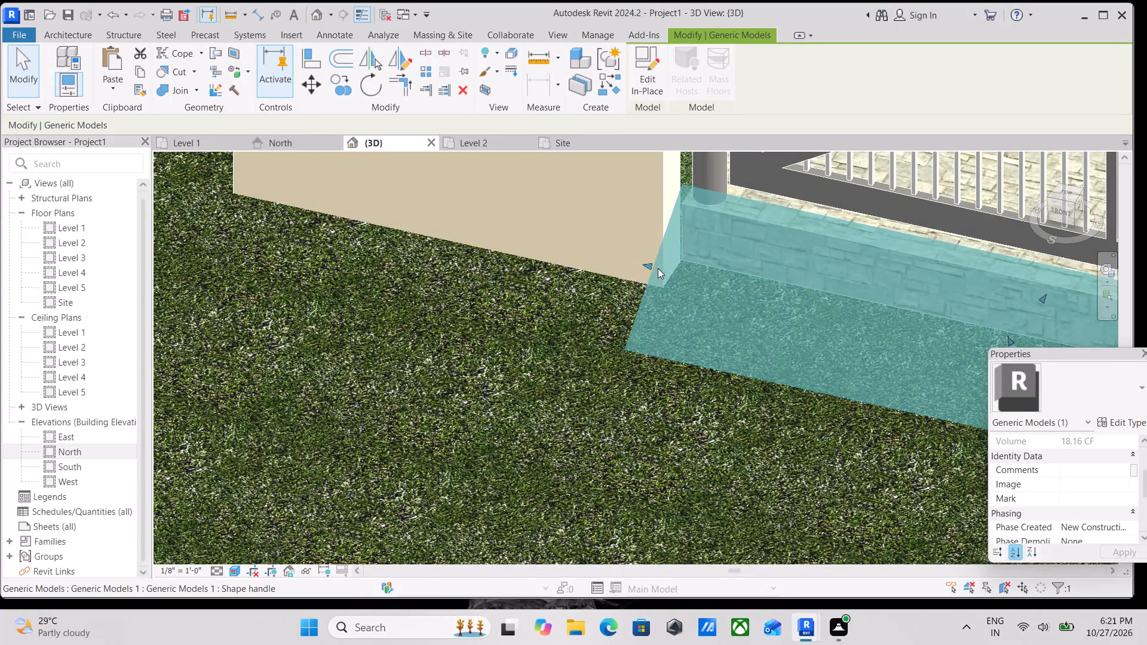
key("Escape")
Stretch the ramp's inner end along the stone base to the far front boundary wall, spanning the full width of the car gate.
scroll(679, 266, "down", 7)
middle_click_drag(694, 285, 795, 321, "shift")
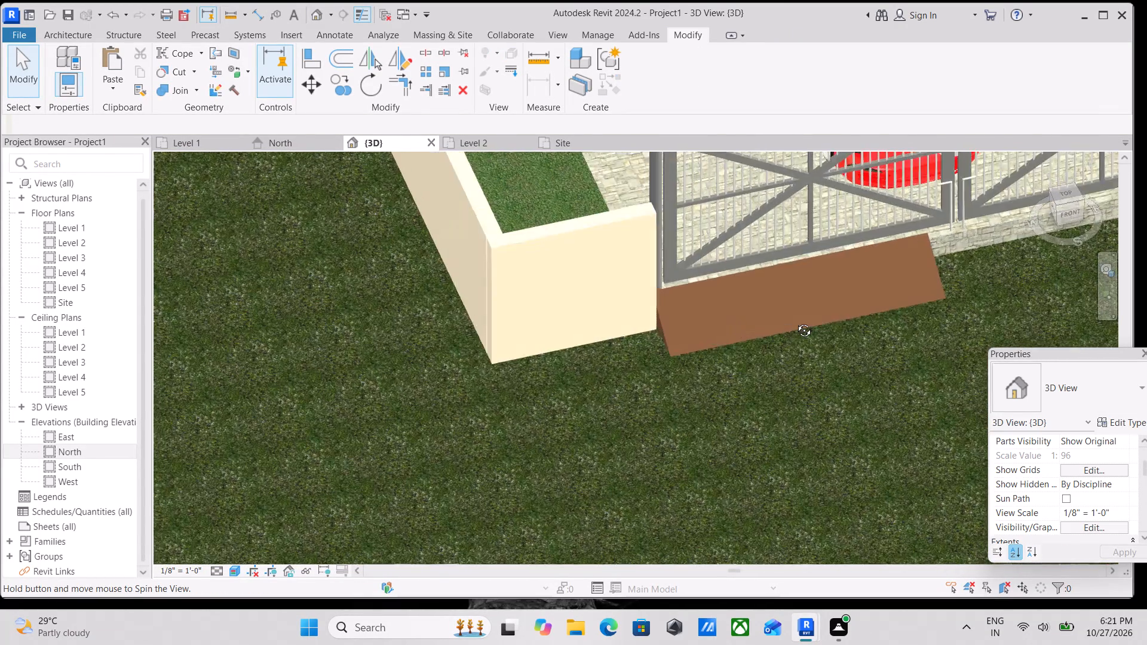
middle_click_drag(795, 321, 587, 262, "shift")
middle_click_drag(832, 325, 826, 318, "shift")
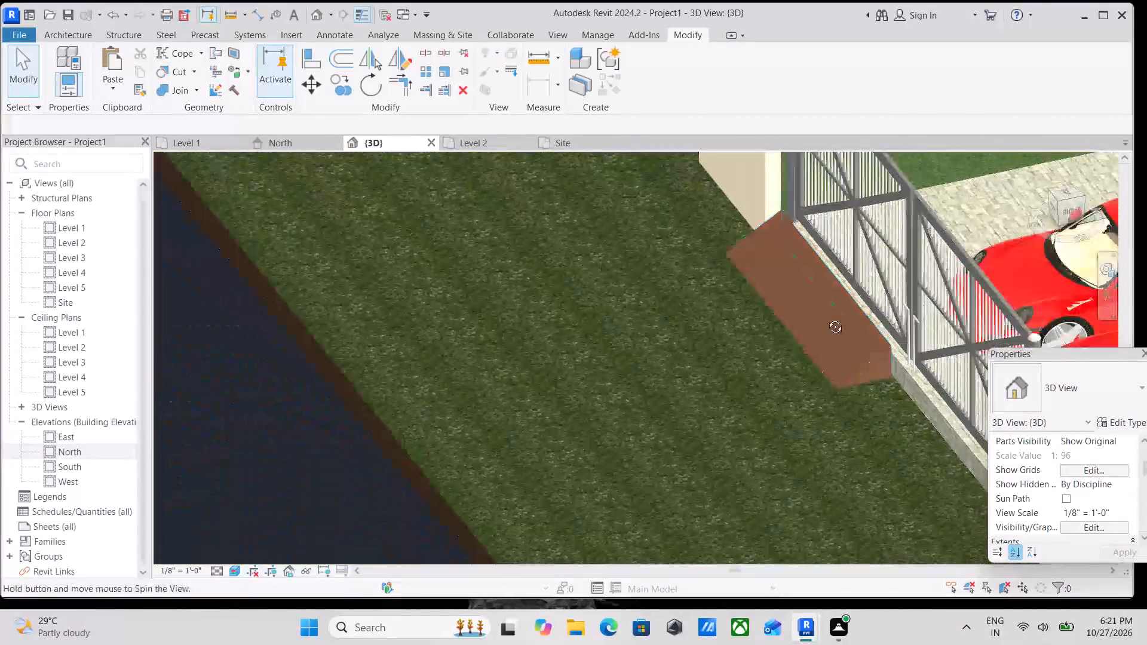
middle_click_drag(826, 318, 840, 292, "shift")
middle_click_drag(884, 327, 860, 321)
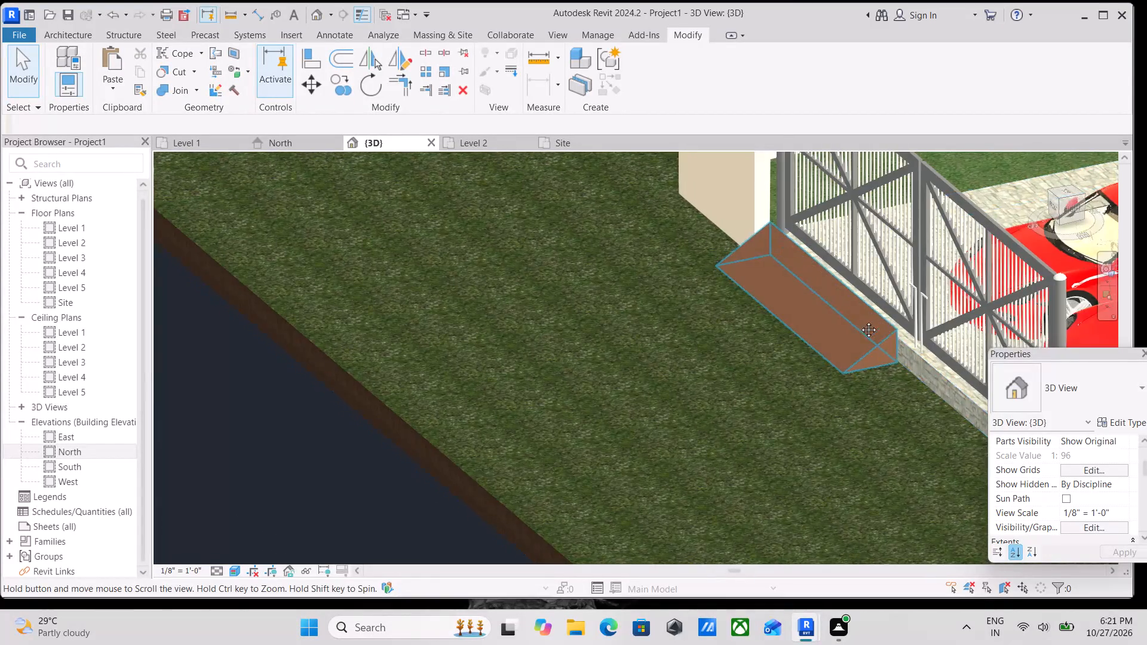
middle_click_drag(860, 321, 830, 306)
scroll(875, 363, "up", 3)
left_click(801, 305)
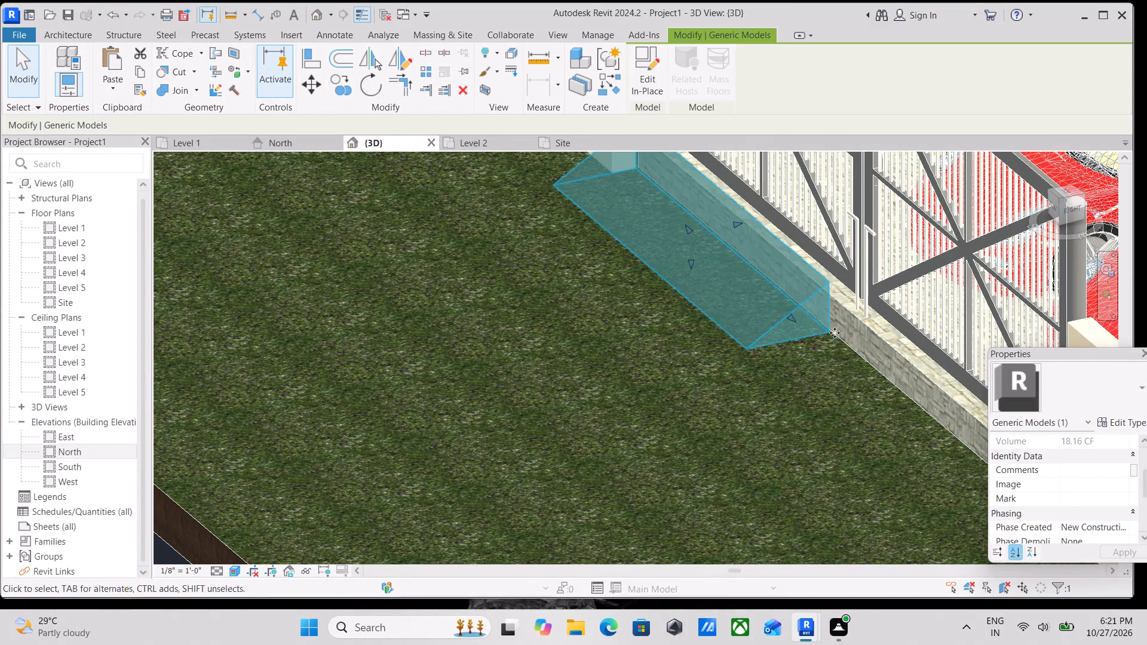
scroll(844, 336, "down", 2)
middle_click_drag(840, 336, 777, 284)
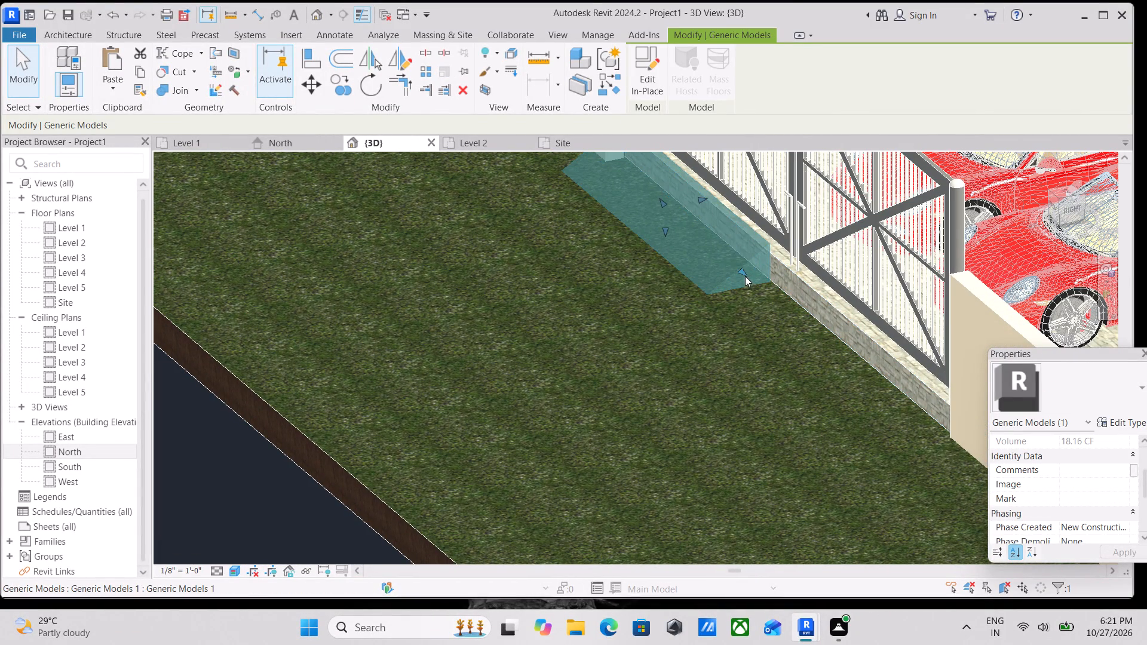
left_click_drag(745, 276, 848, 350)
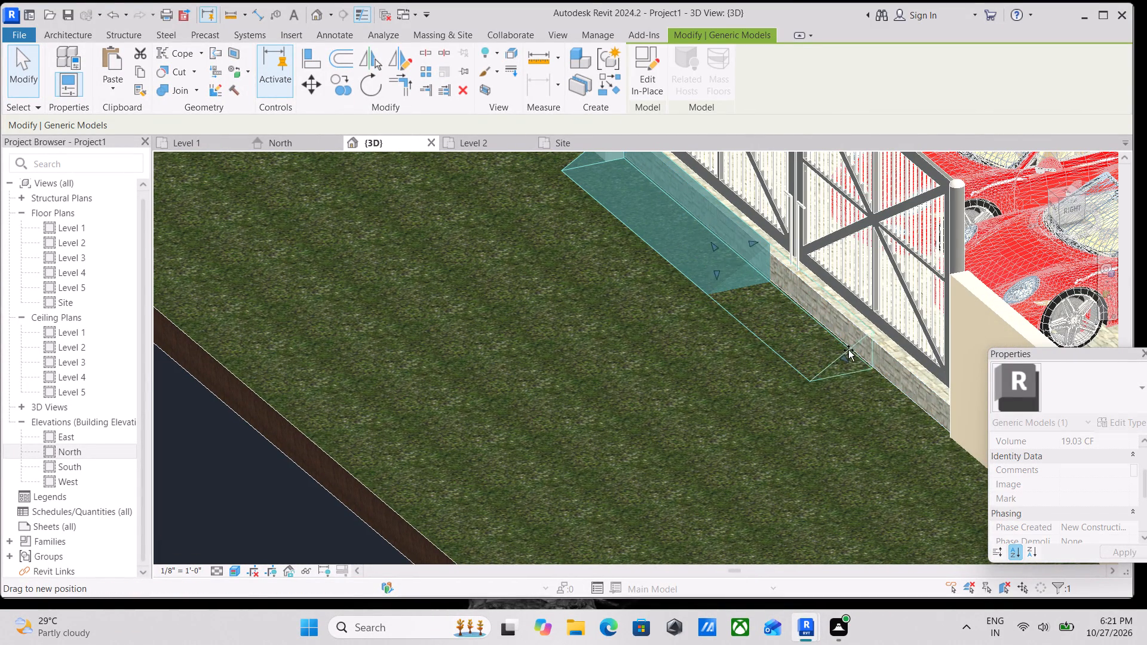
left_click_drag(848, 350, 922, 422)
scroll(855, 357, "down", 2)
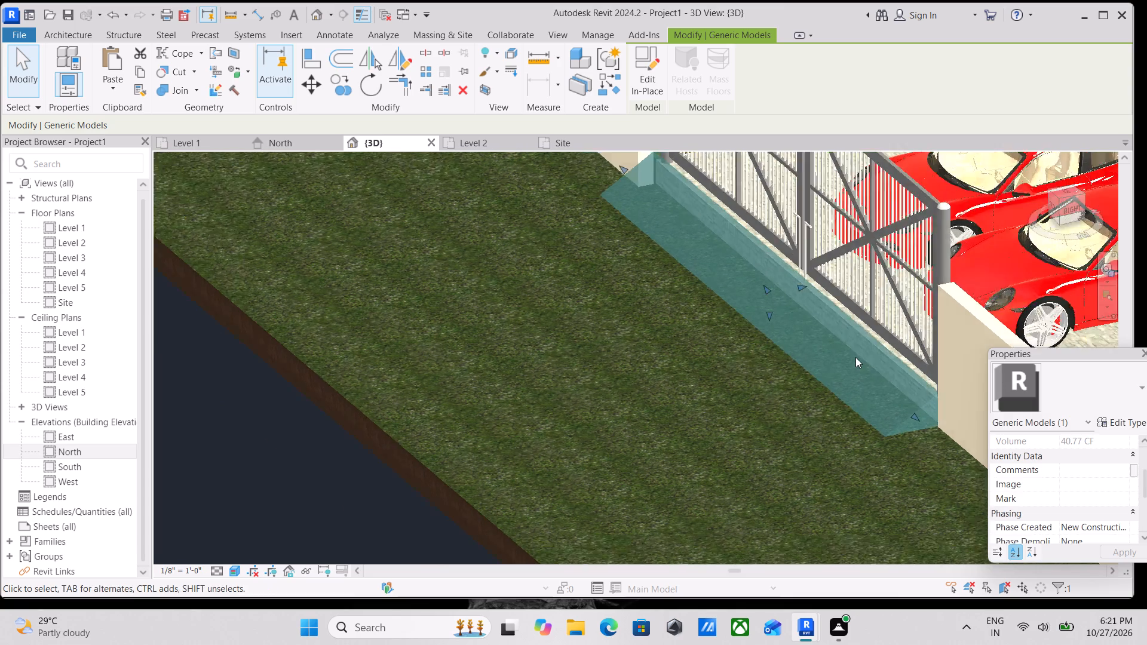
scroll(855, 357, "down", 1)
key("Escape")
Examine the full-width ramp under the car gate and where its ends meet the front boundary walls.
scroll(780, 290, "down", 5)
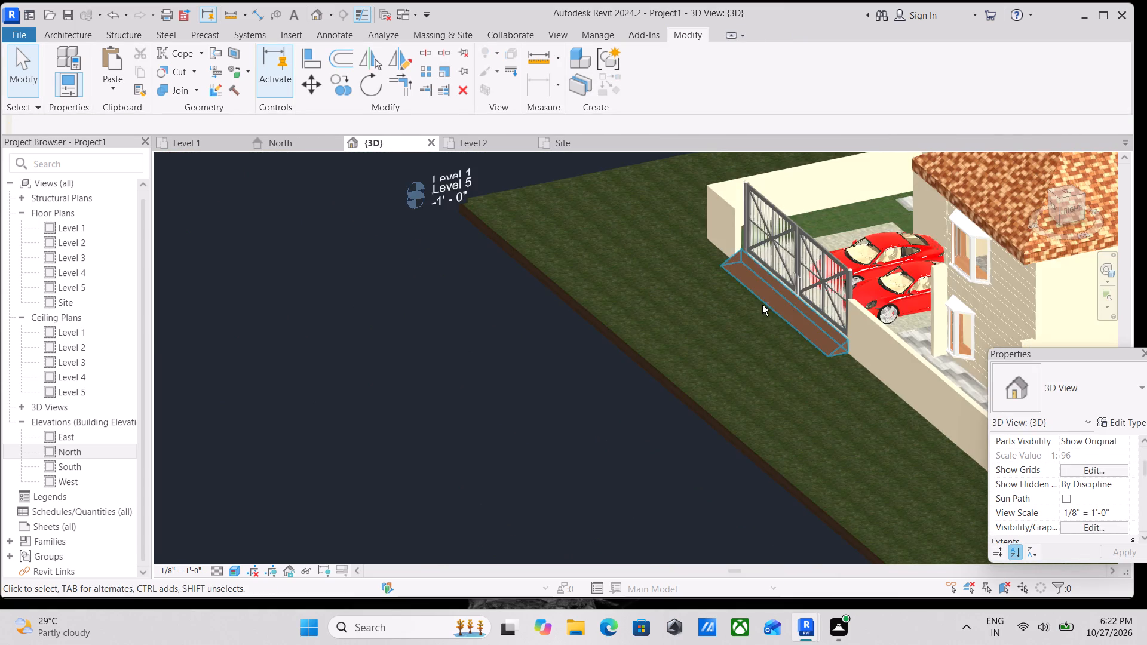
middle_click_drag(762, 305, 1010, 394, "shift")
middle_click_drag(812, 306, 987, 251, "shift")
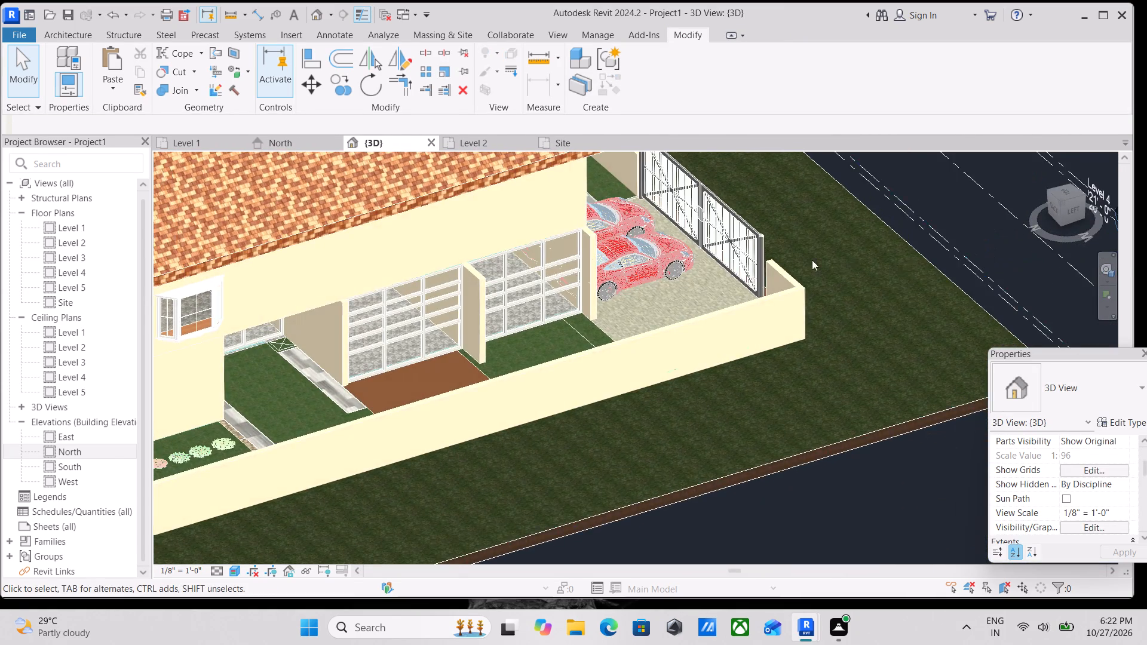
middle_click_drag(806, 259, 628, 232, "shift")
middle_click_drag(816, 276, 777, 299, "shift")
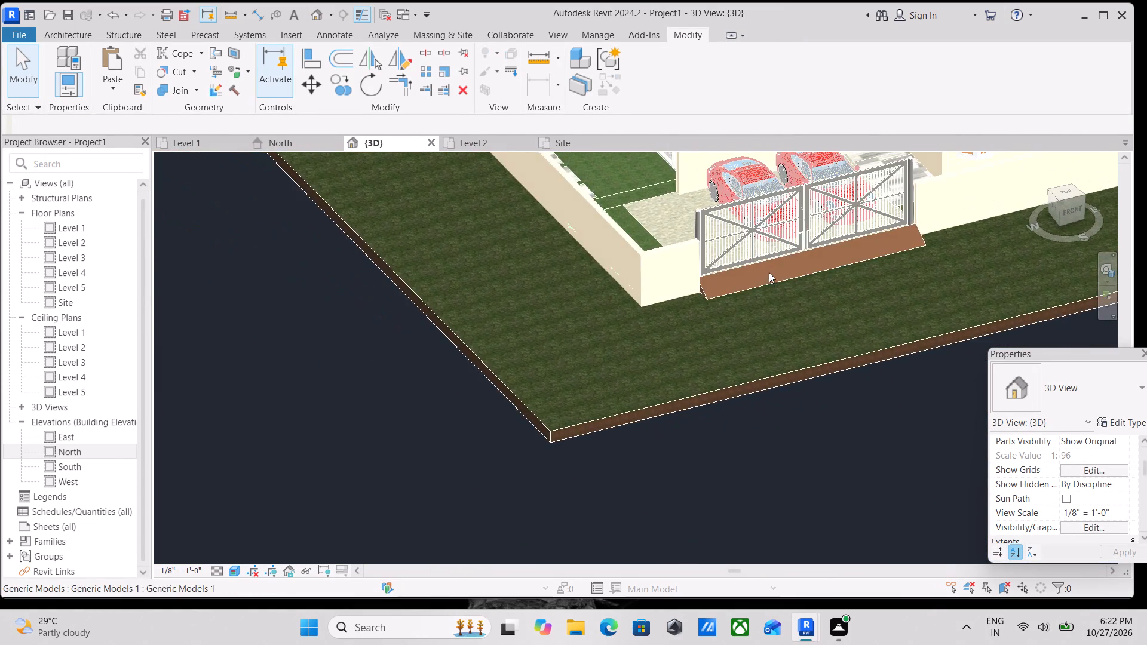
scroll(763, 261, "up", 3)
middle_click_drag(740, 238, 732, 296)
scroll(927, 300, "up", 2)
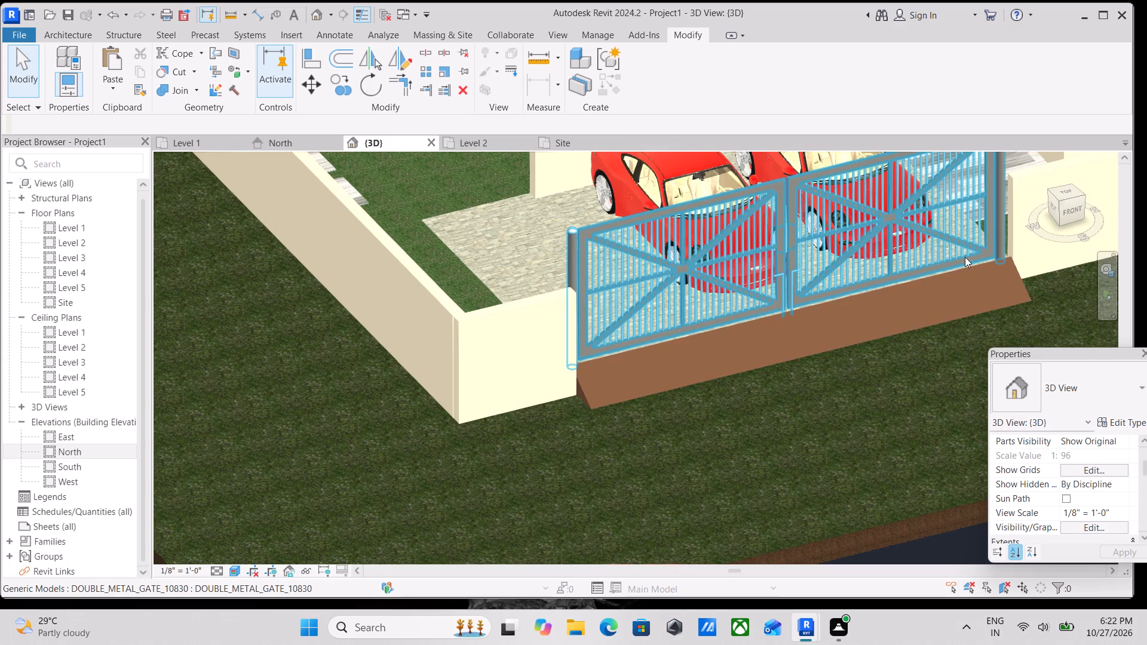
middle_click_drag(965, 257, 888, 328)
scroll(798, 284, "down", 2)
middle_click_drag(798, 283, 795, 306)
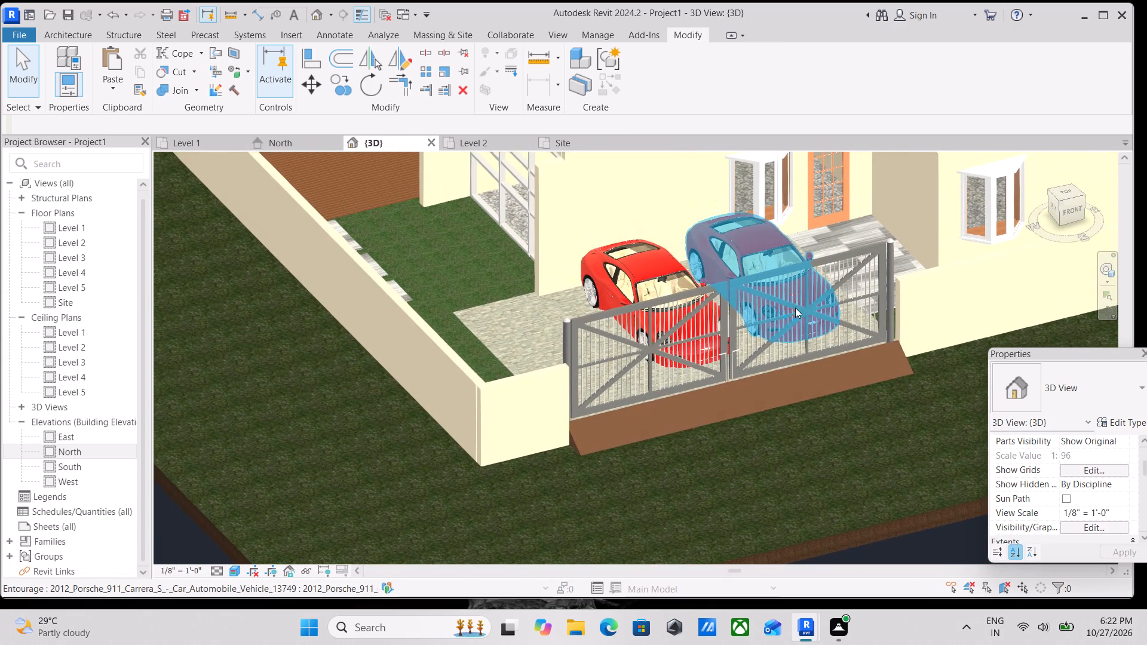
scroll(795, 308, "down", 2)
middle_click_drag(795, 308, 782, 335)
scroll(783, 322, "down", 1)
middle_click_drag(783, 327, 760, 363)
scroll(760, 363, "down", 1)
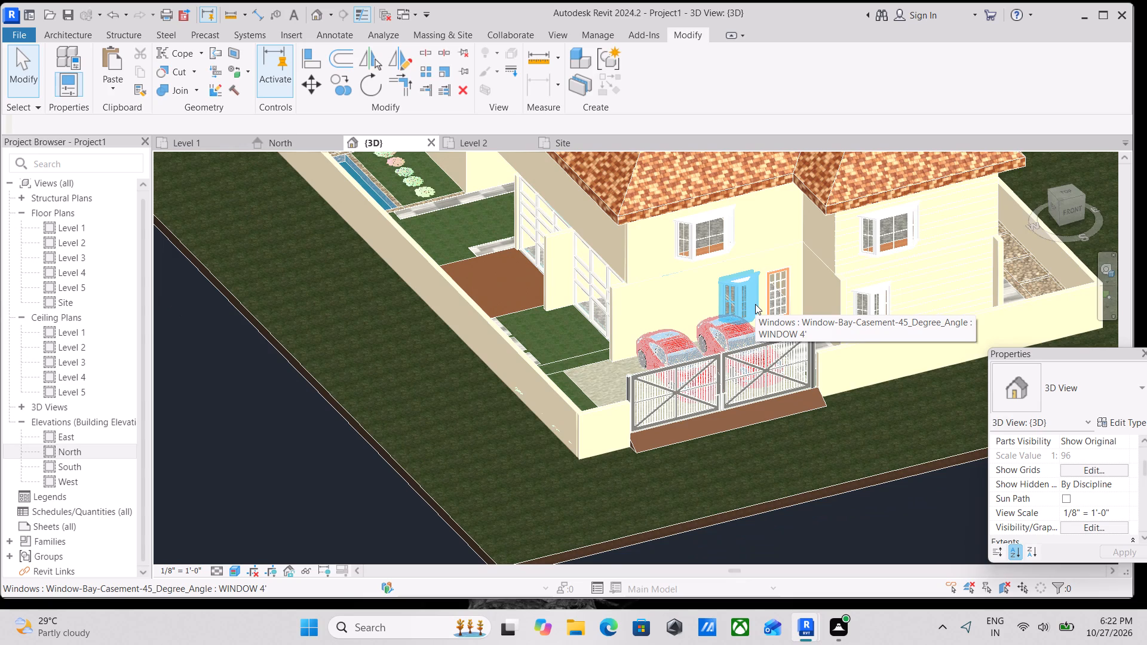
key("Escape")
scroll(631, 333, "up", 2)
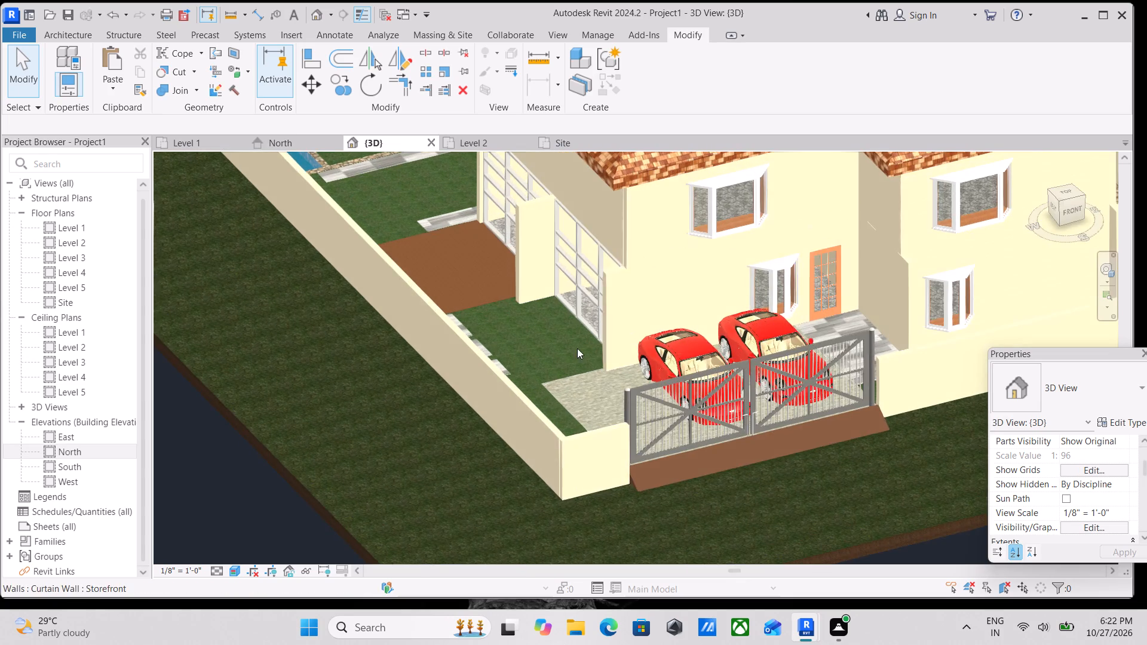
scroll(546, 357, "down", 2)
Review the ramp, gate, car parking area and side yard from above and from both sides.
middle_click_drag(590, 390, 730, 446, "shift")
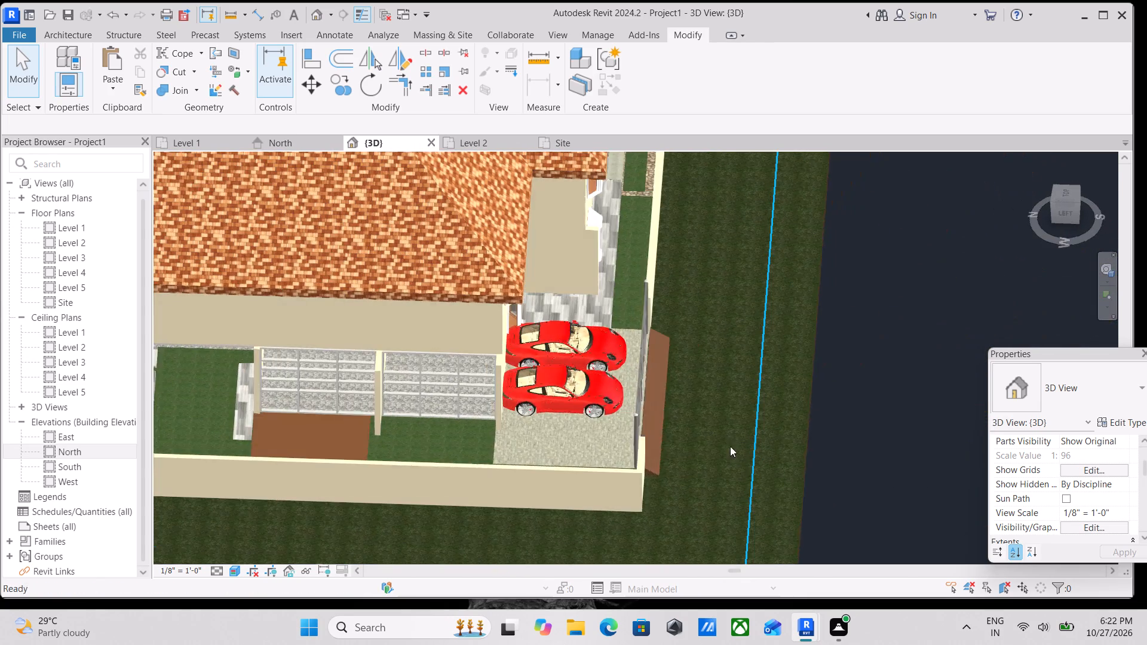
middle_click_drag(550, 422, 579, 386)
middle_click_drag(605, 386, 407, 328, "shift")
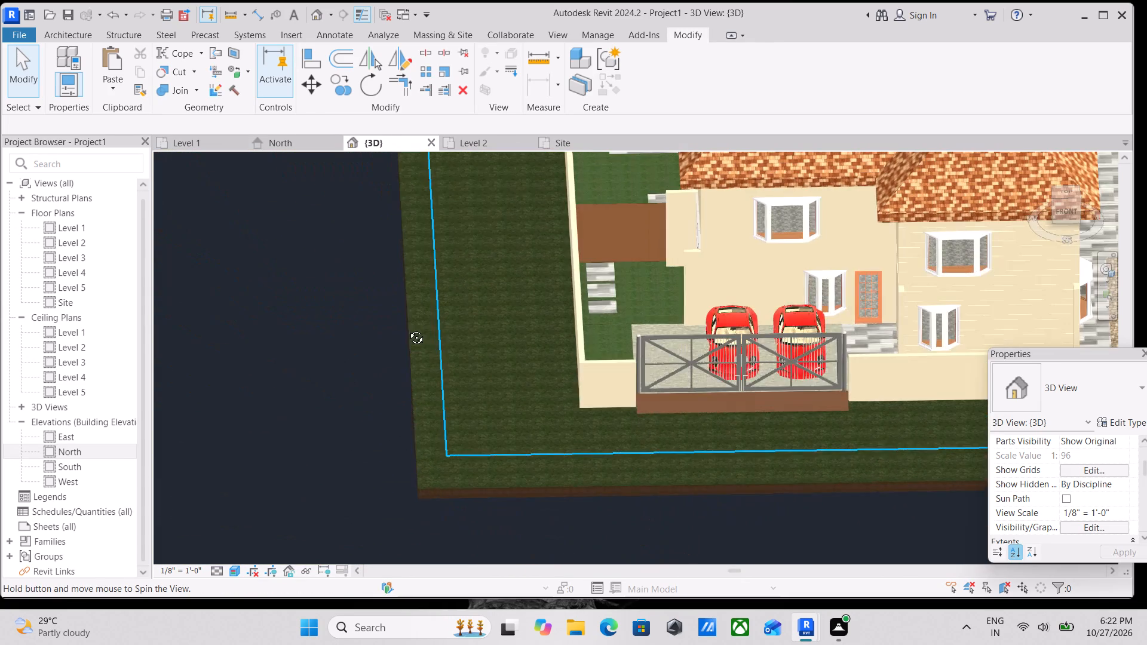
middle_click_drag(407, 328, 408, 329, "shift")
middle_click_drag(665, 391, 477, 378, "shift")
middle_click_drag(707, 398, 714, 359)
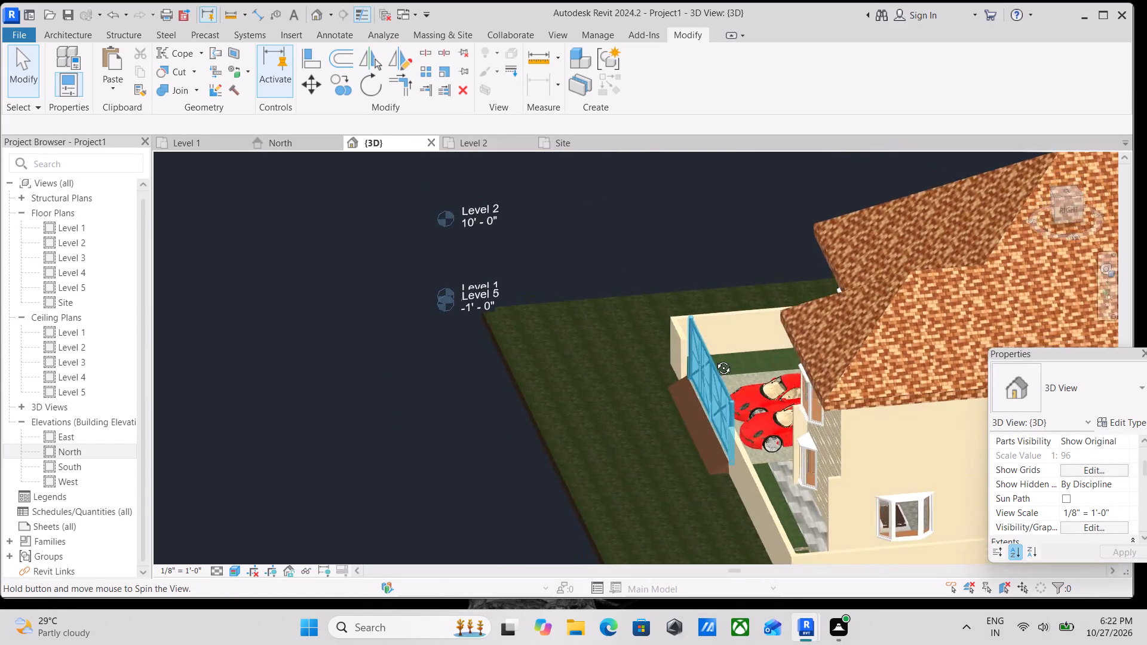
middle_click_drag(714, 359, 923, 367)
middle_click_drag(596, 347, 758, 451, "shift")
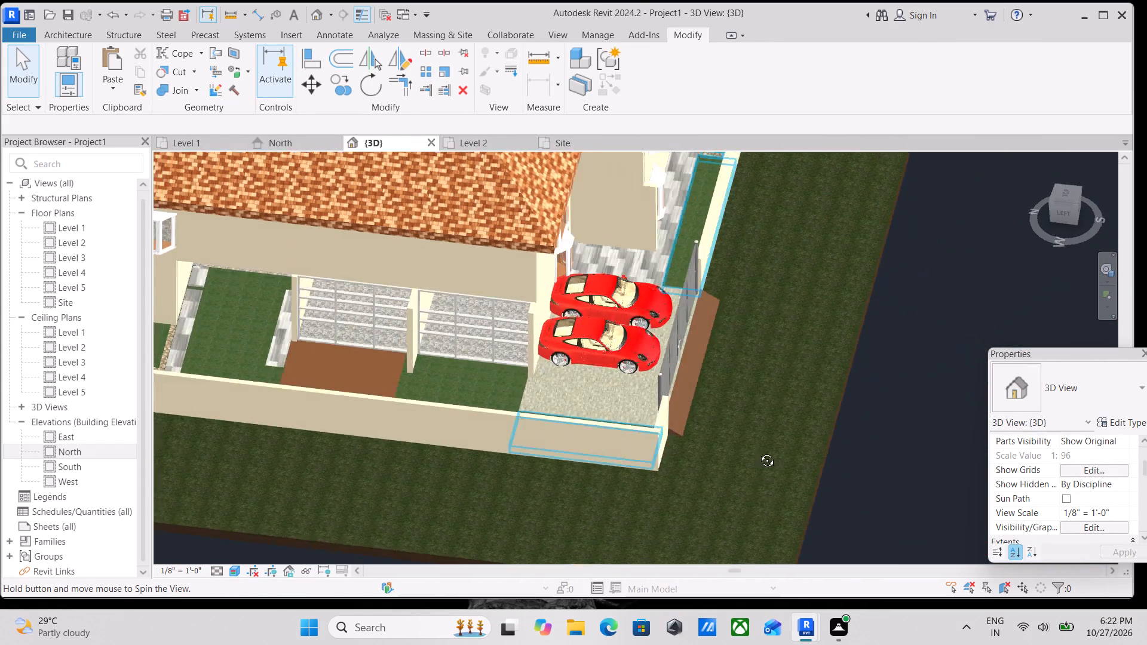
middle_click_drag(758, 451, 771, 460, "shift")
scroll(507, 388, "up", 4)
middle_click_drag(496, 379, 608, 259)
middle_click_drag(543, 317, 649, 189, "shift")
middle_click_drag(731, 283, 711, 308, "shift")
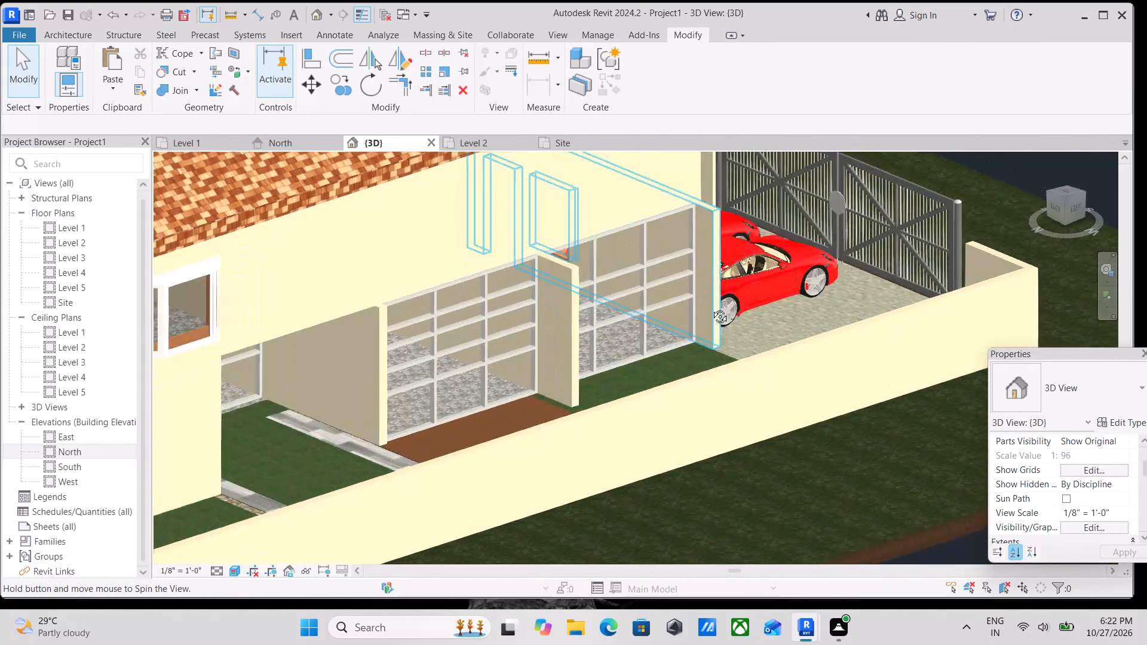
middle_click_drag(711, 308, 523, 364, "shift")
scroll(722, 268, "down", 4)
middle_click_drag(722, 268, 634, 352)
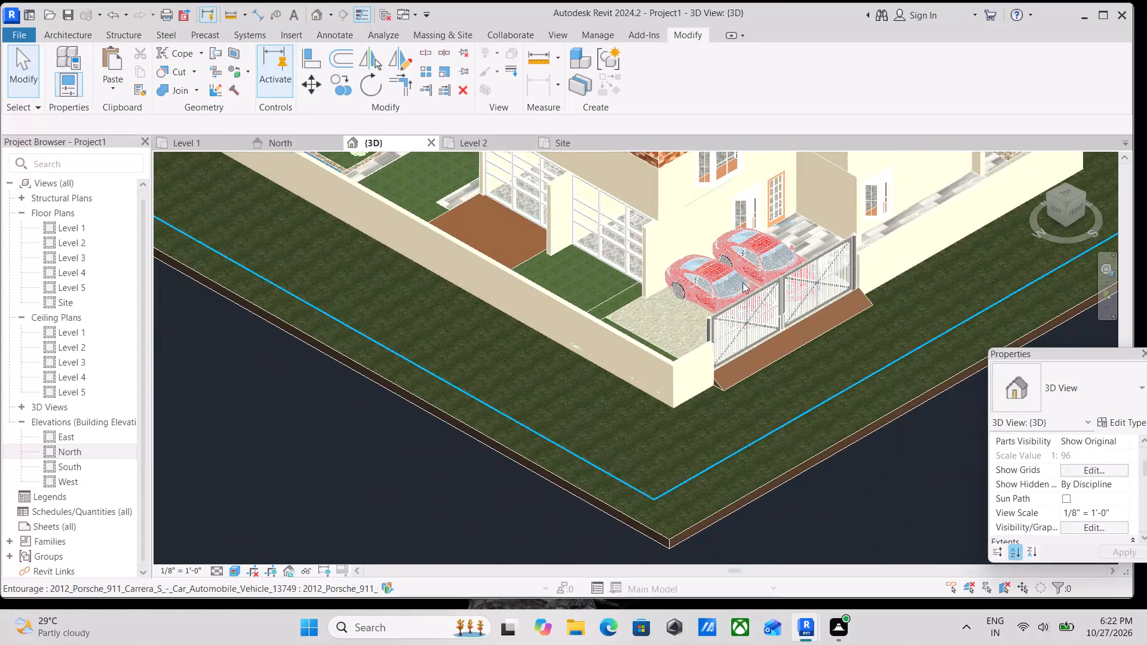
middle_click_drag(773, 250, 609, 318, "shift")
middle_click_drag(748, 229, 866, 299, "shift")
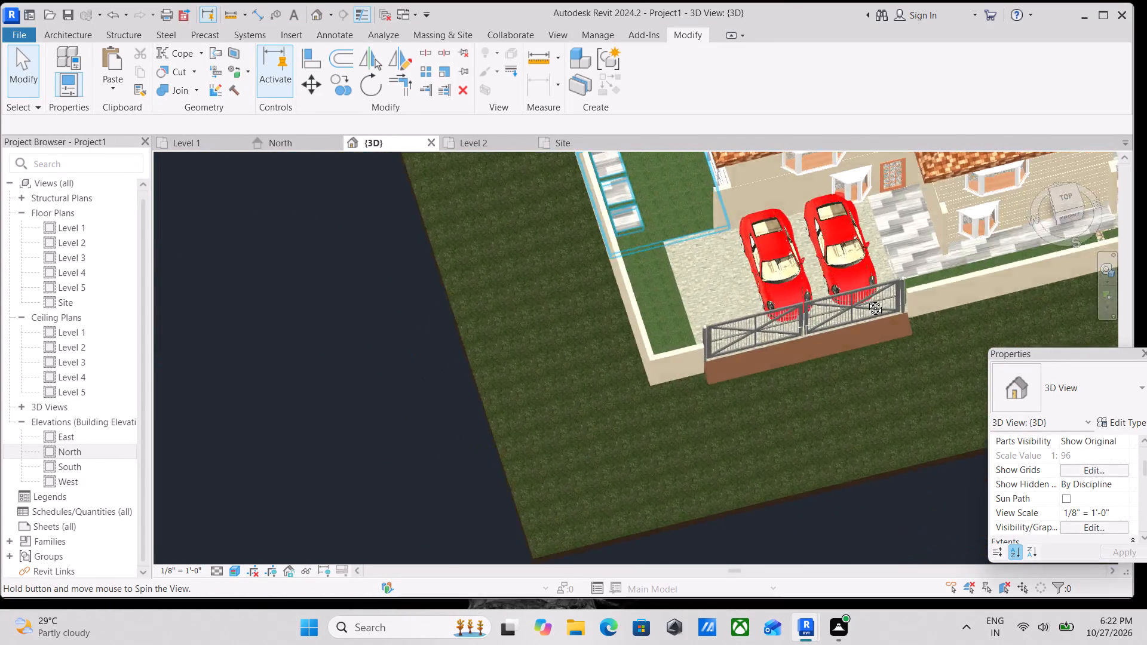
middle_click_drag(866, 299, 943, 296, "shift")
scroll(532, 335, "up", 11)
scroll(527, 235, "down", 3)
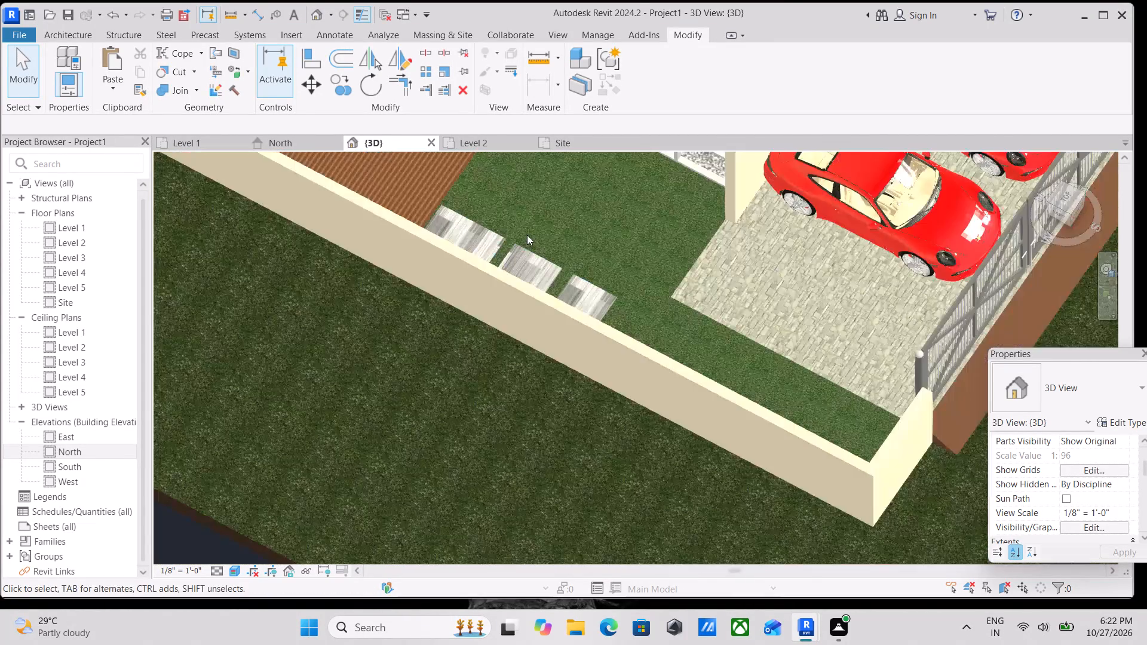
scroll(527, 235, "down", 7)
middle_click_drag(529, 235, 475, 377)
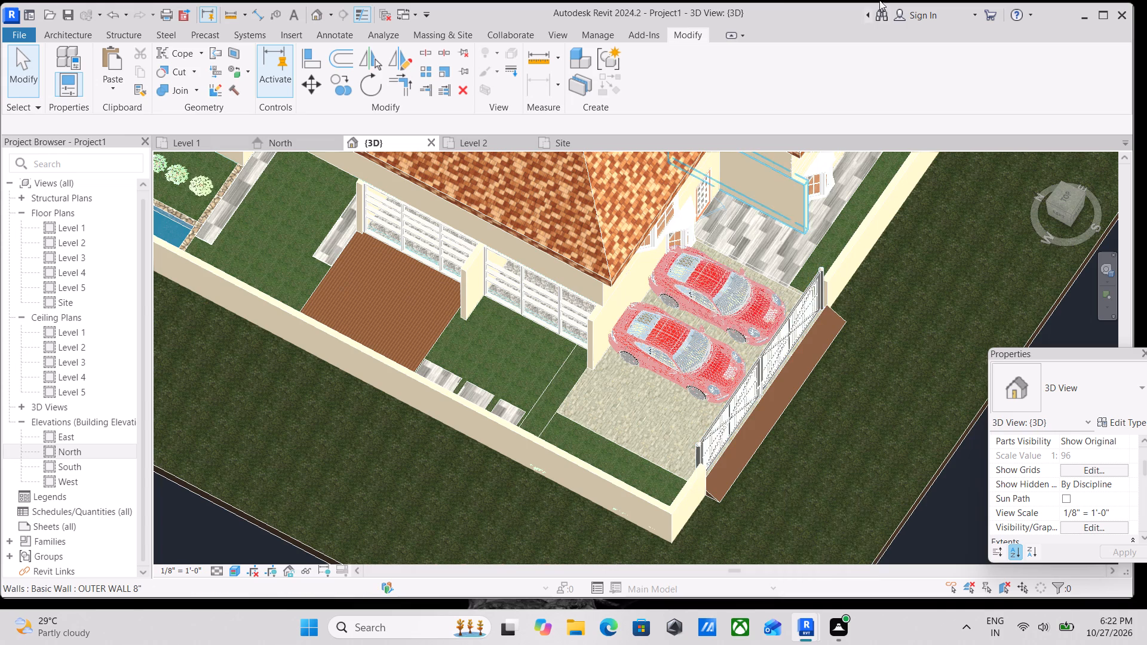
Orient the 3D view straight onto the Front of the house and frame the whole facade with its gate and boundary wall.
scroll(855, 171, "down", 2)
scroll(826, 78, "down", 2)
middle_click_drag(787, 249, 599, 93, "shift")
middle_click_drag(838, 259, 391, 167)
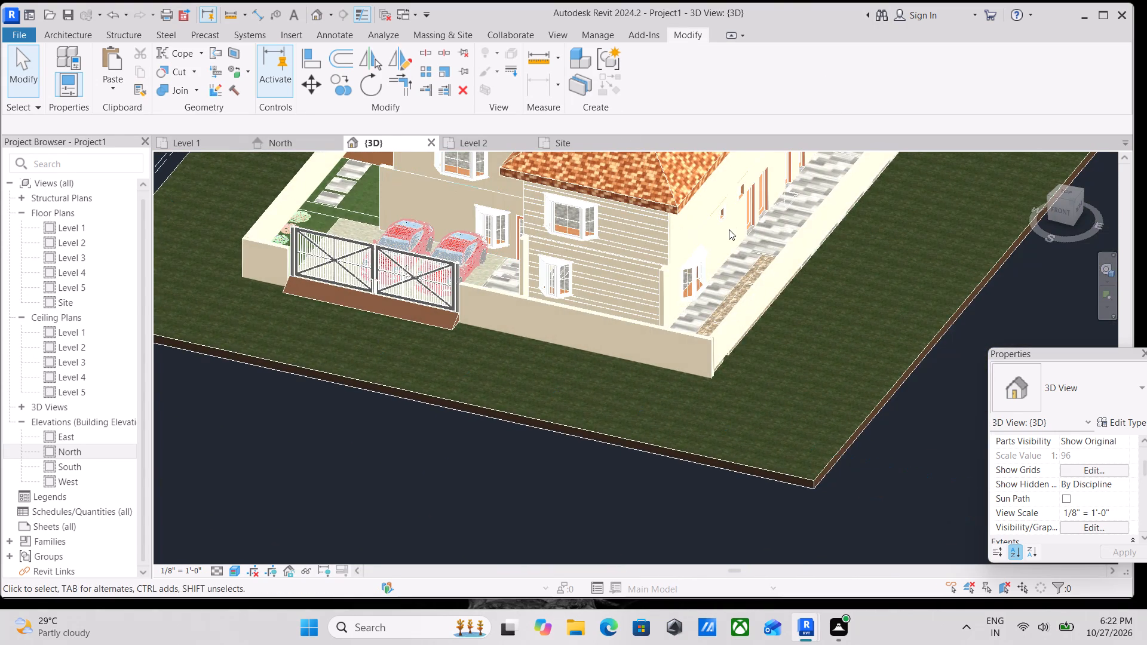
scroll(768, 254, "up", 2)
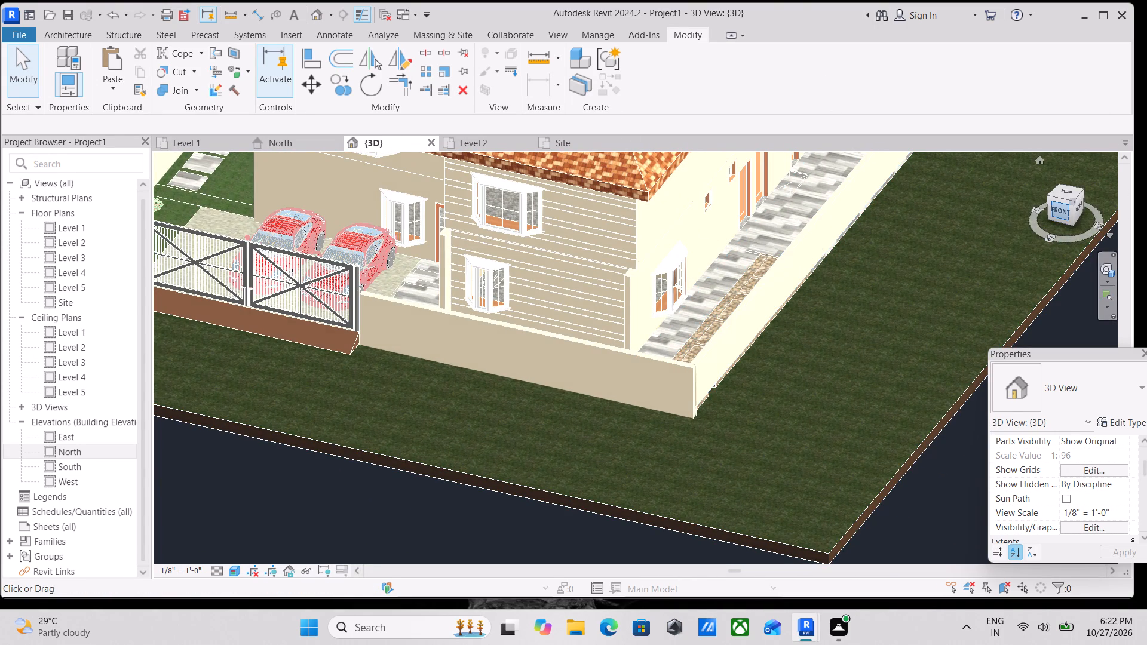
left_click(1057, 213)
scroll(625, 349, "up", 6)
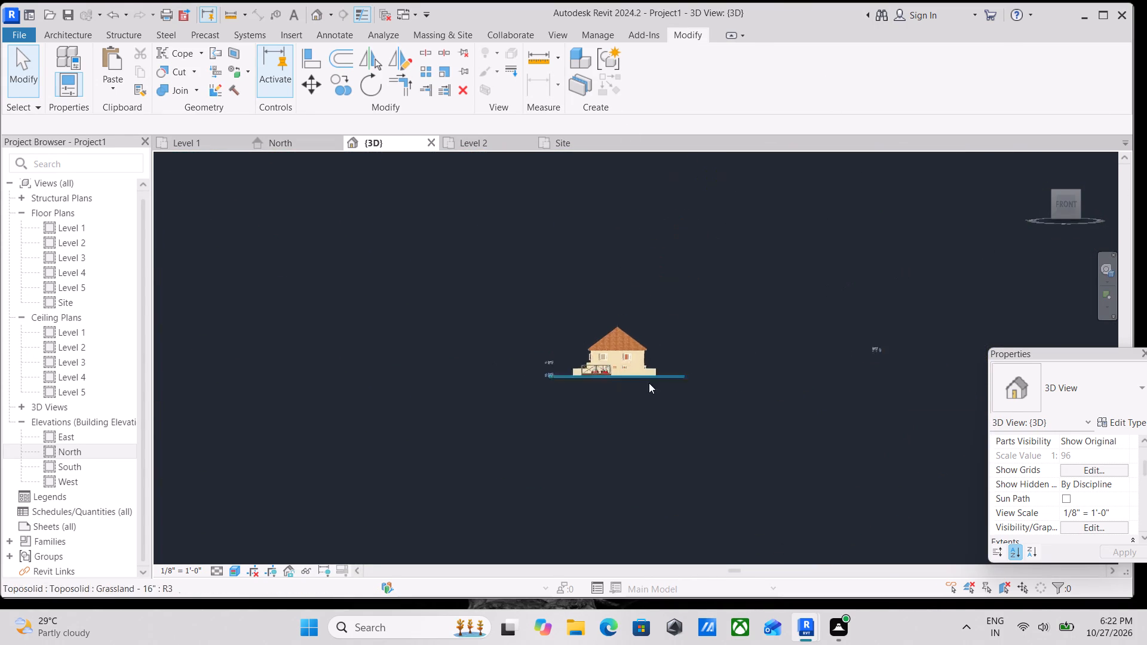
scroll(649, 383, "up", 10)
middle_click_drag(626, 337, 675, 351)
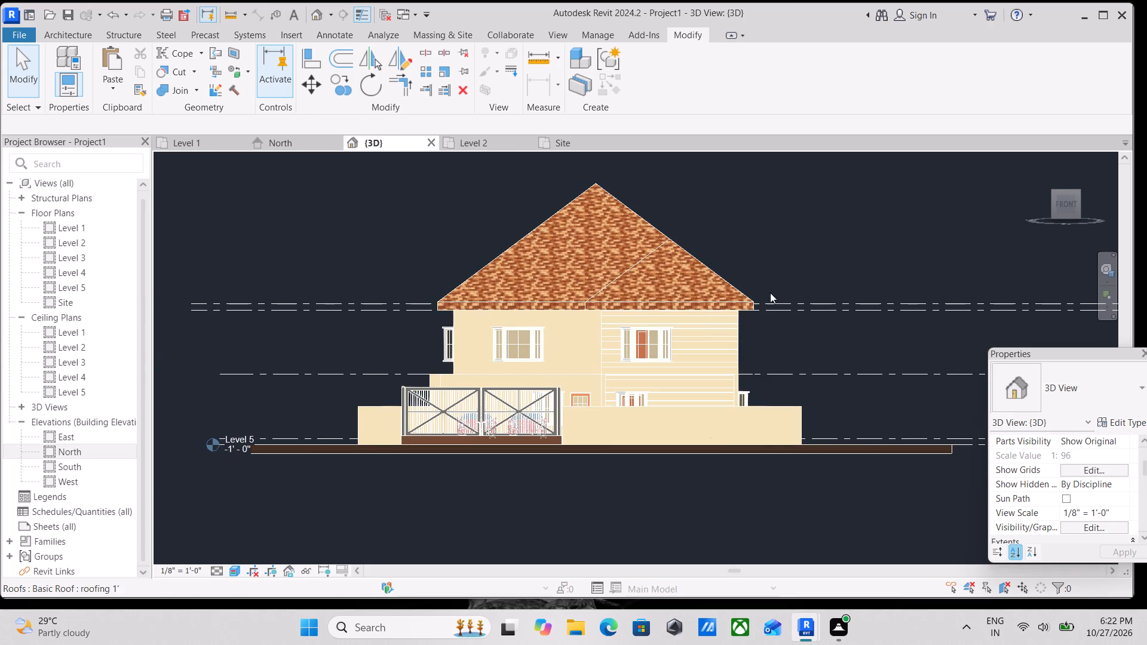
scroll(829, 317, "down", 1)
middle_click_drag(829, 317, 854, 321)
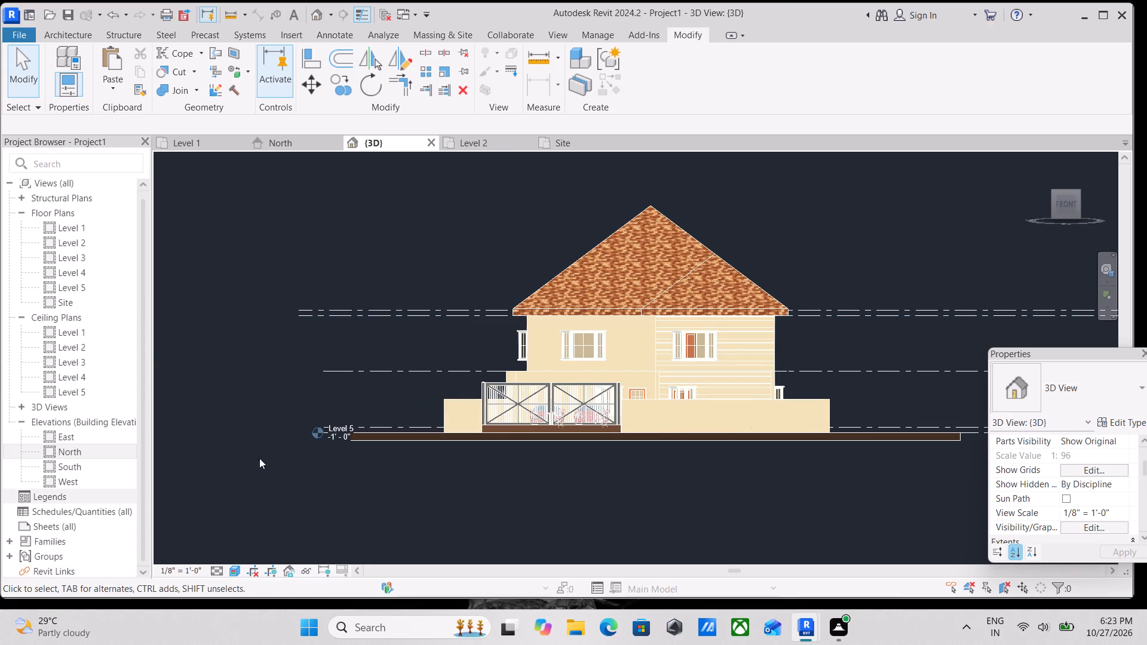
Set the 3D view's detail level to Fine.
left_click(216, 576)
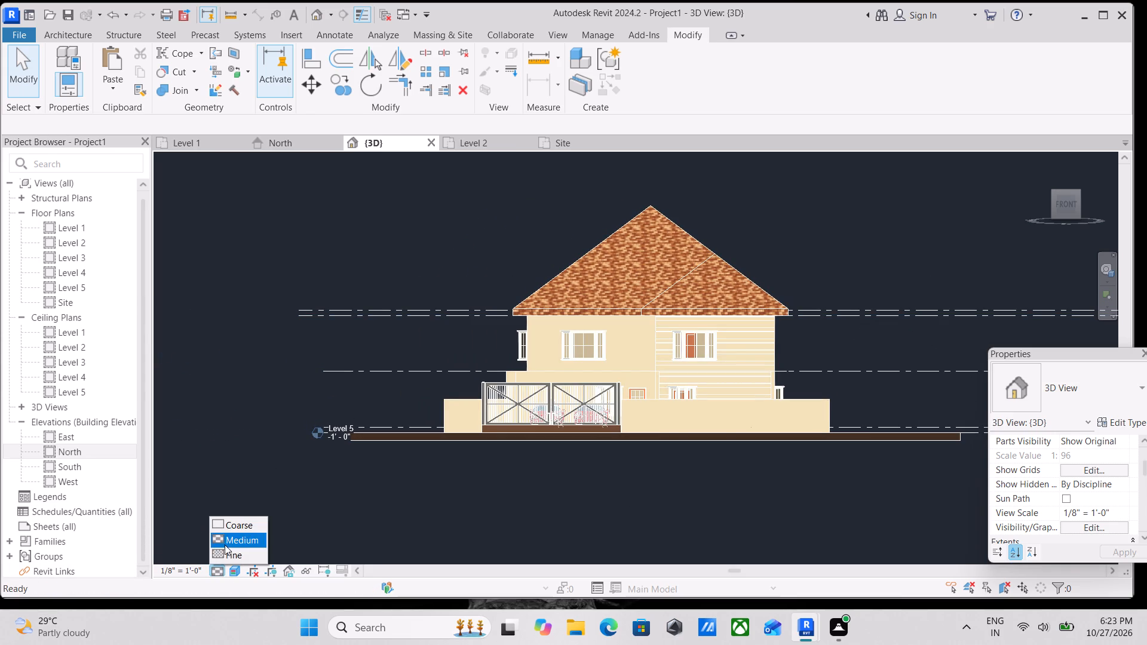
left_click(220, 557)
scroll(696, 408, "up", 3)
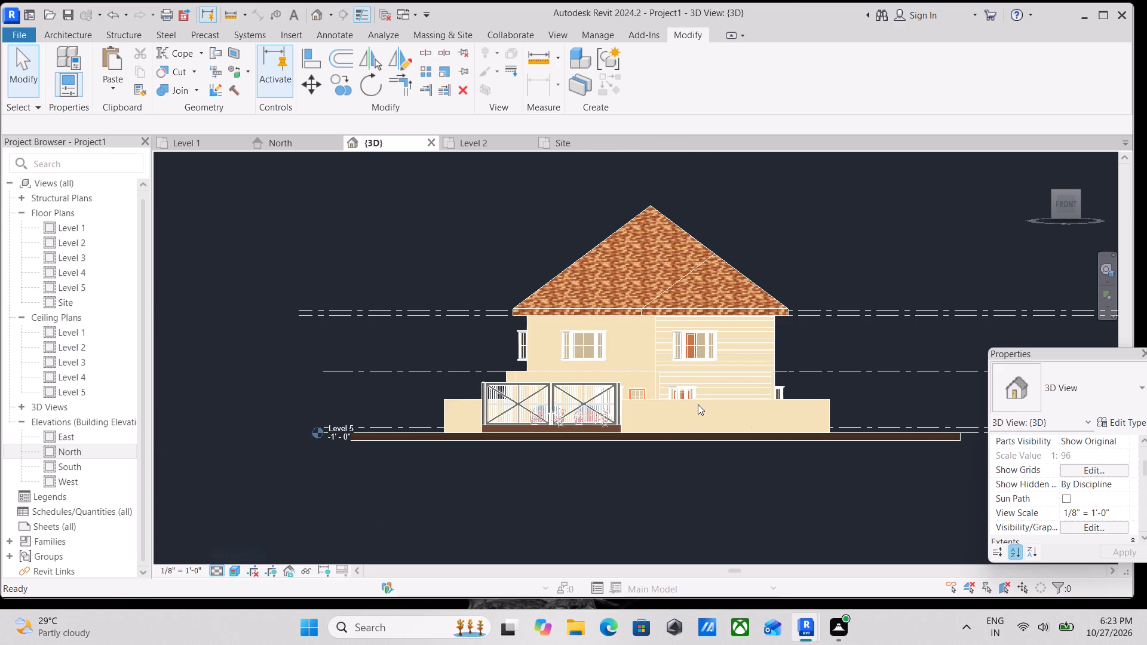
scroll(698, 385, "down", 1)
middle_click_drag(698, 385, 711, 392)
scroll(712, 391, "down", 2)
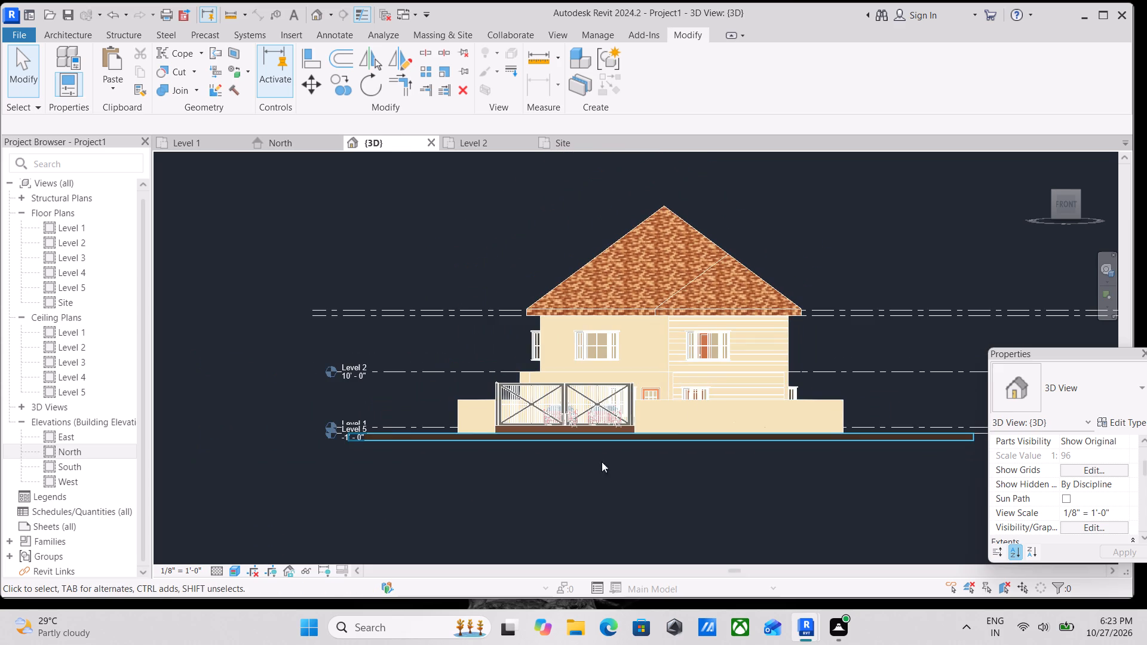
Set the 3D view's background to Sky in the Graphic Display Options, keeping the Realistic style.
left_click(232, 570)
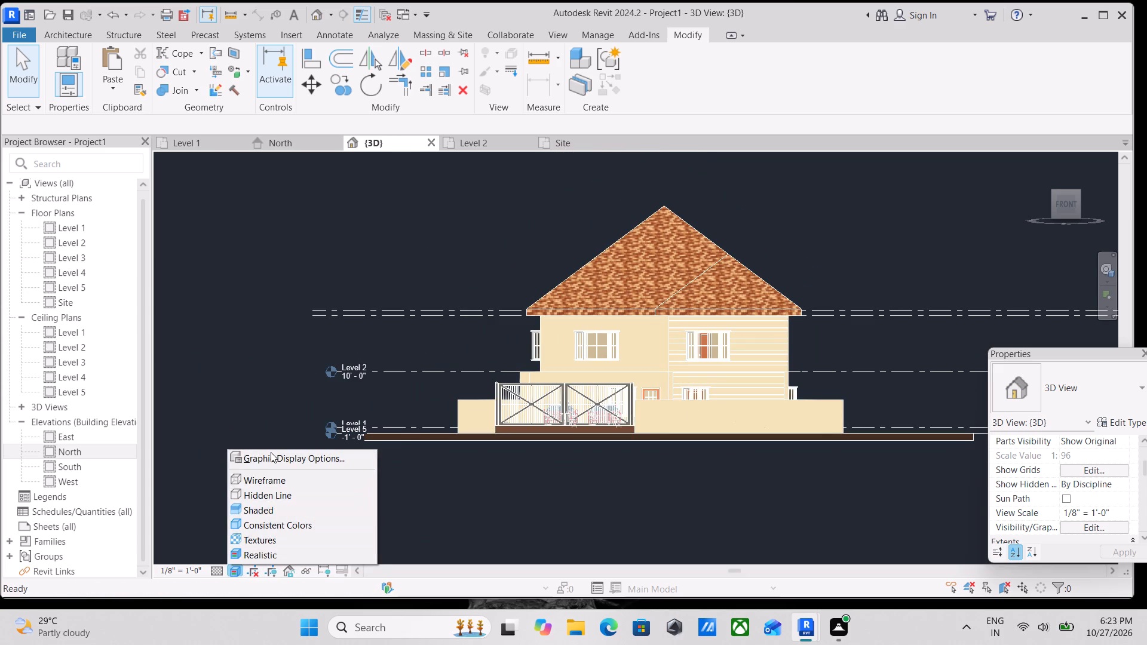
left_click(271, 452)
scroll(530, 358, "down", 1)
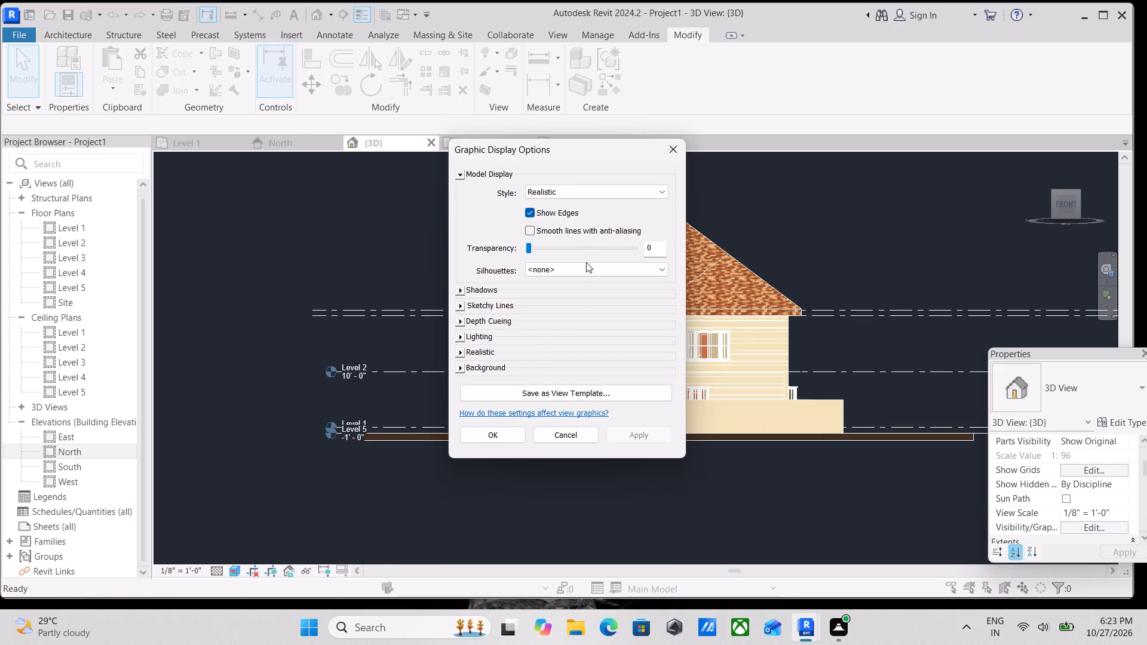
scroll(596, 241, "down", 1)
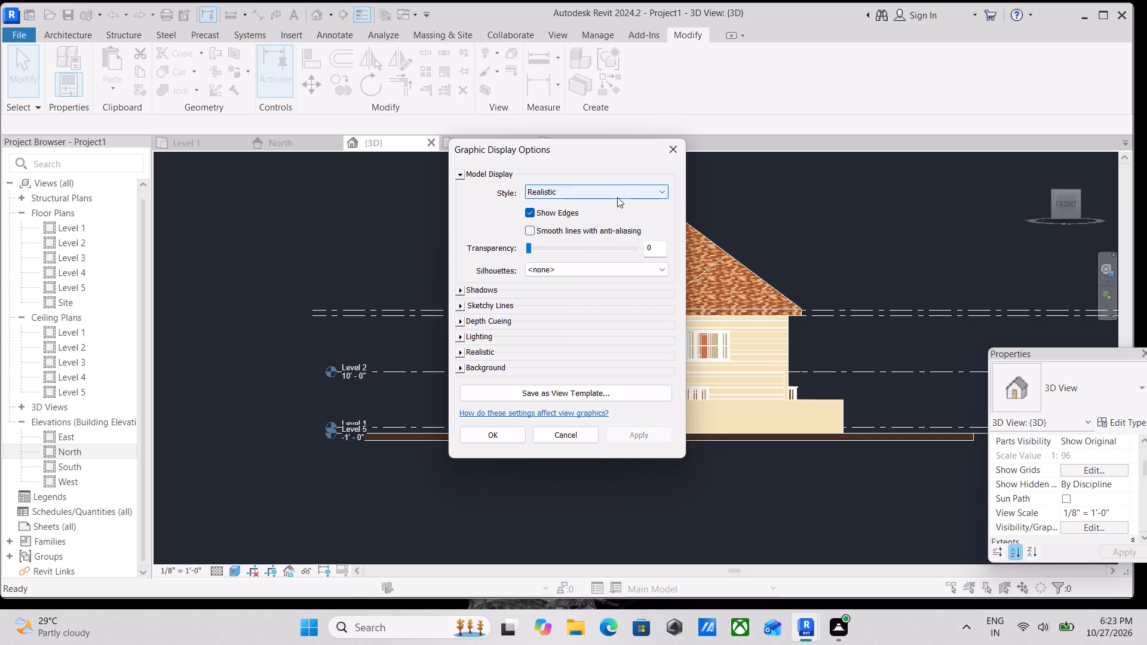
scroll(478, 331, "down", 2)
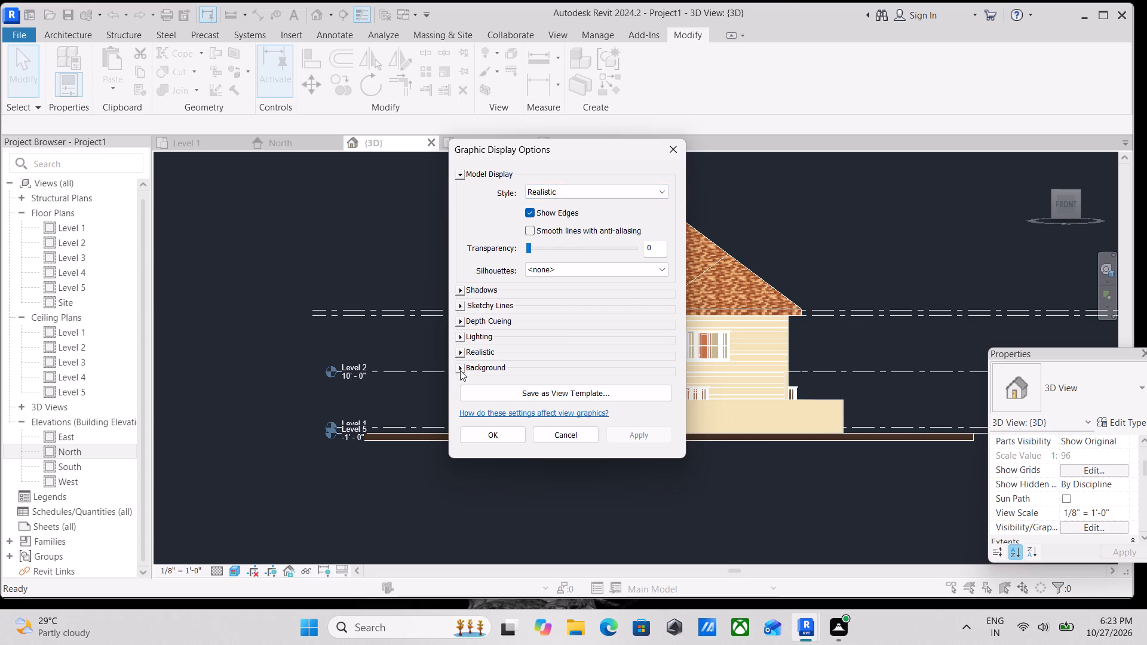
left_click(624, 193)
double_click(624, 193)
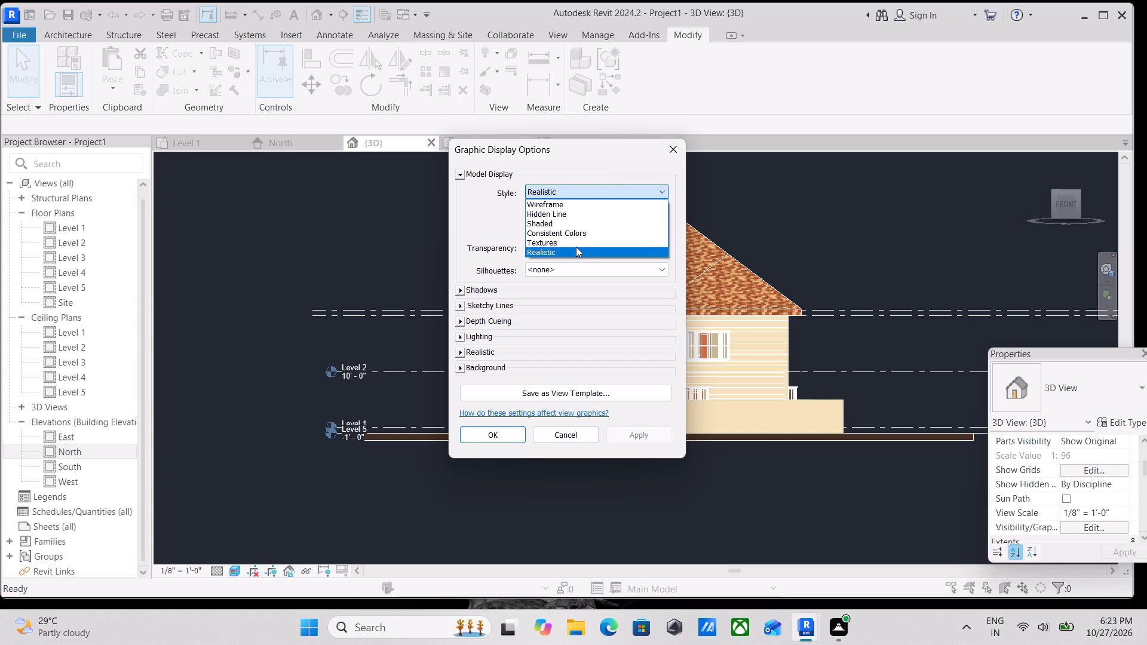
left_click(595, 189)
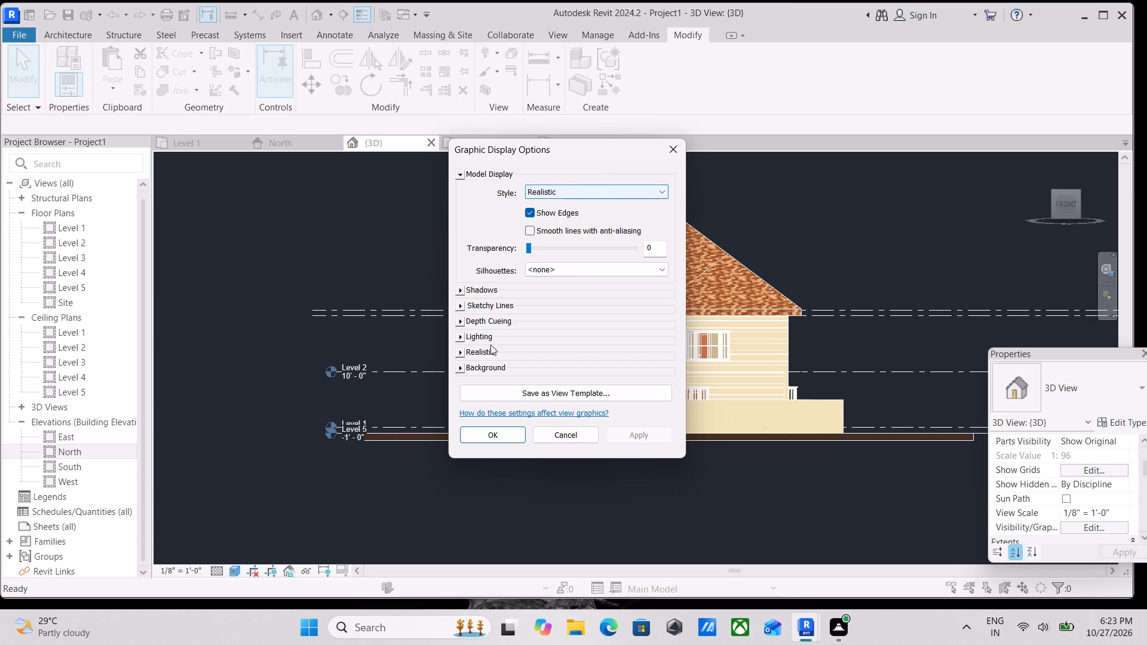
left_click(461, 370)
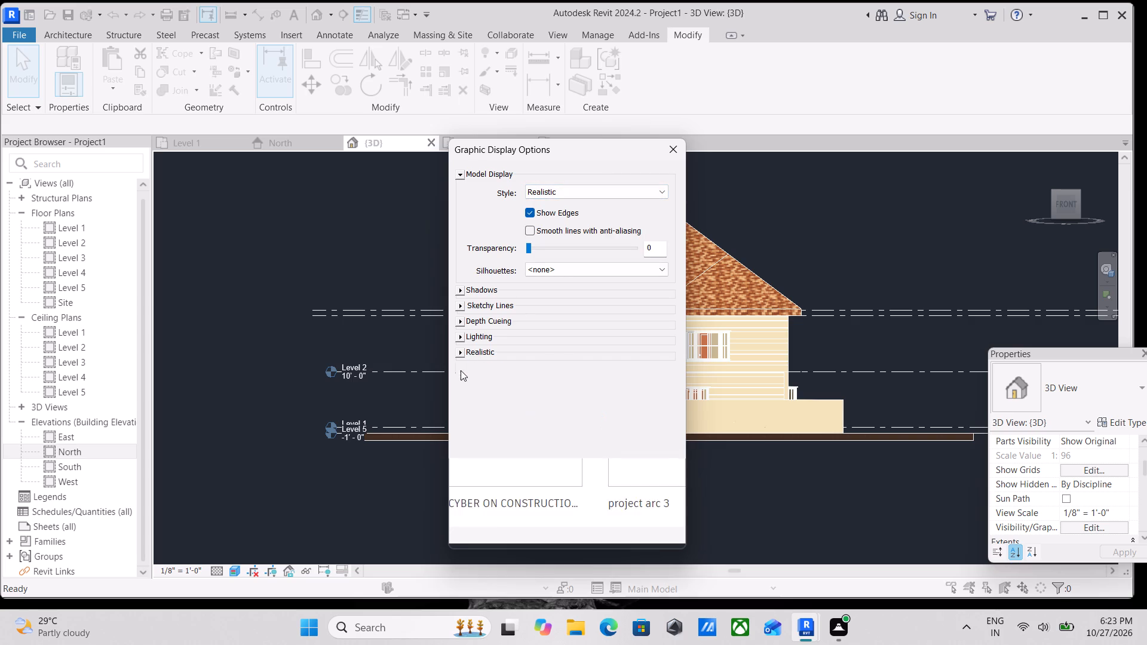
left_click(642, 392)
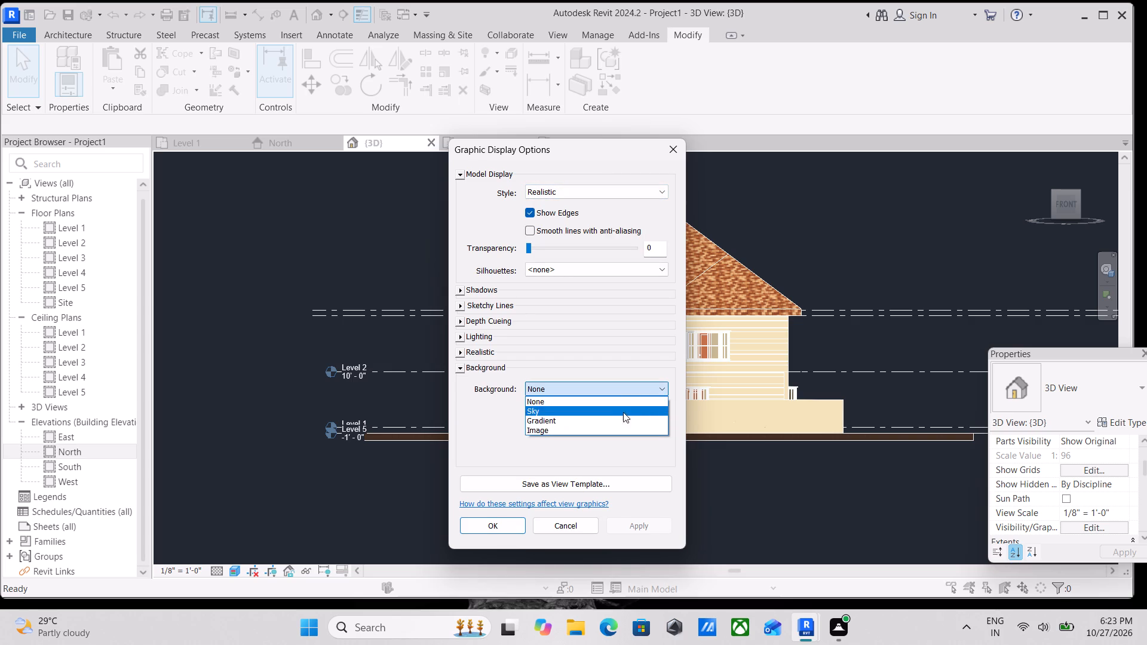
left_click(618, 413)
left_click(642, 527)
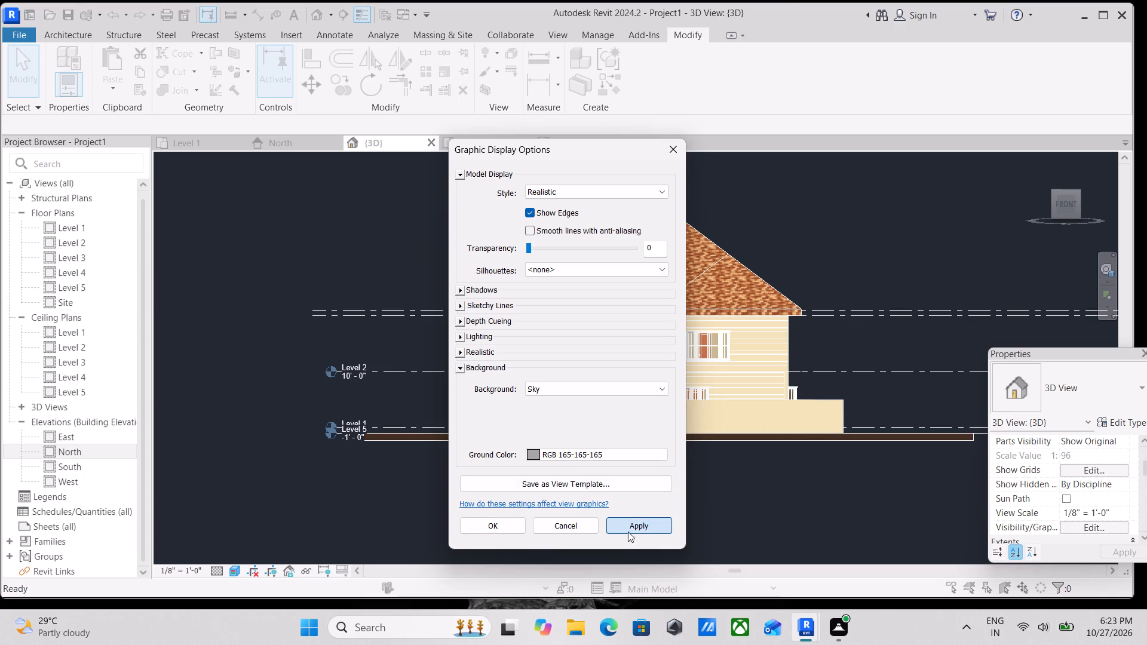
left_click(490, 530)
Examine the front of the house, gate and boundary wall against the sky background.
middle_click_drag(643, 358, 563, 371)
middle_click(755, 284)
scroll(907, 271, "down", 1)
middle_click_drag(907, 271, 753, 285)
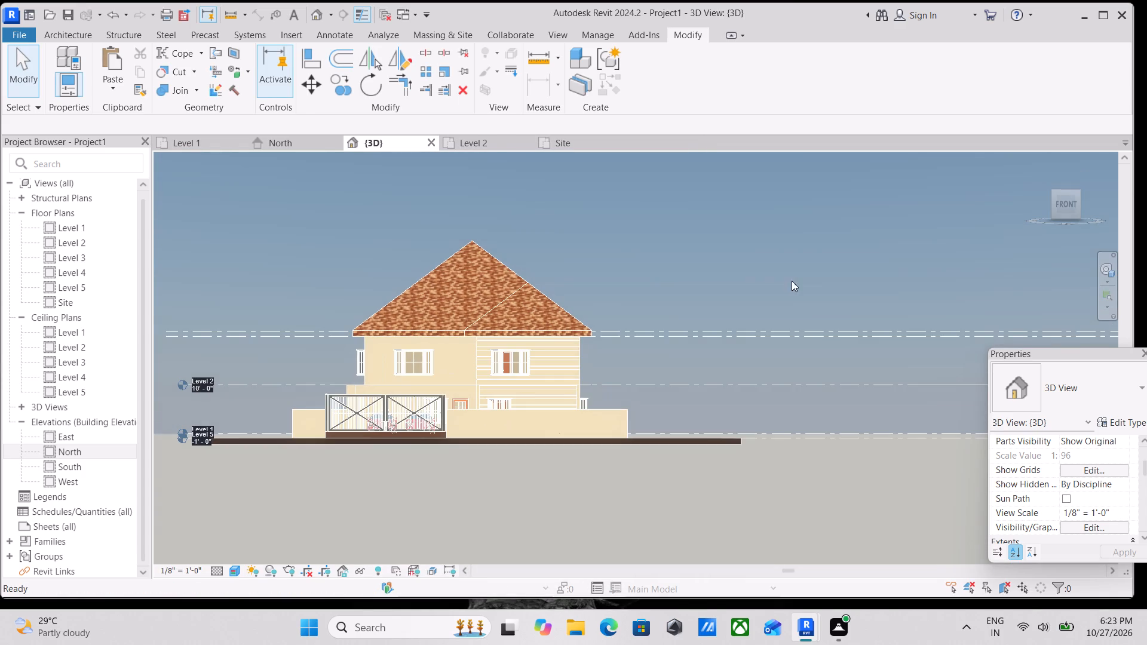
left_click_drag(922, 257, 870, 312)
left_click_drag(860, 280, 797, 352)
key("Escape")
scroll(777, 307, "down", 3)
key("Escape")
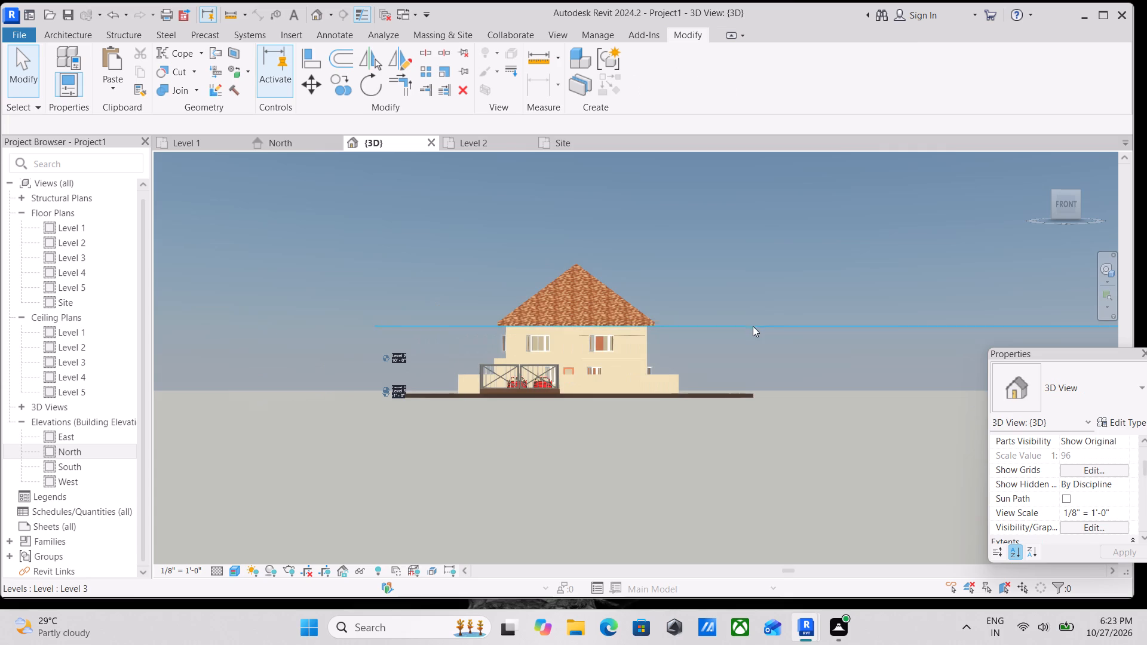
scroll(685, 286, "up", 3)
middle_click_drag(707, 288, 662, 266)
middle_click_drag(655, 262, 686, 281)
middle_click_drag(621, 247, 708, 294)
scroll(712, 284, "down", 1)
middle_click_drag(712, 284, 753, 303)
scroll(755, 296, "down", 2)
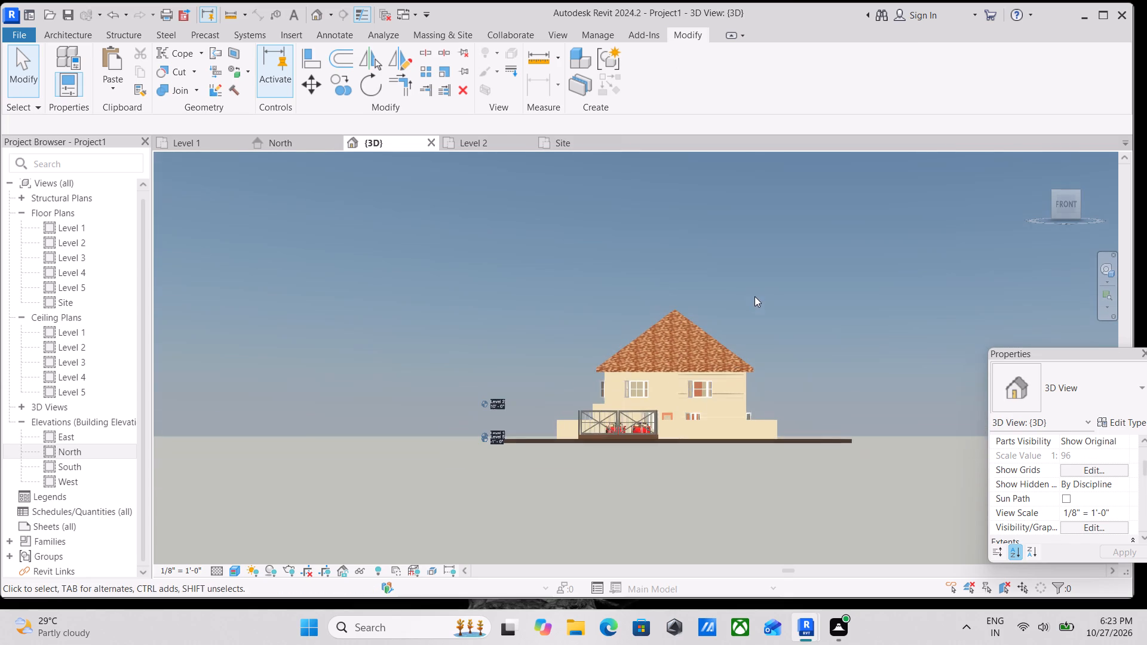
middle_click(755, 296)
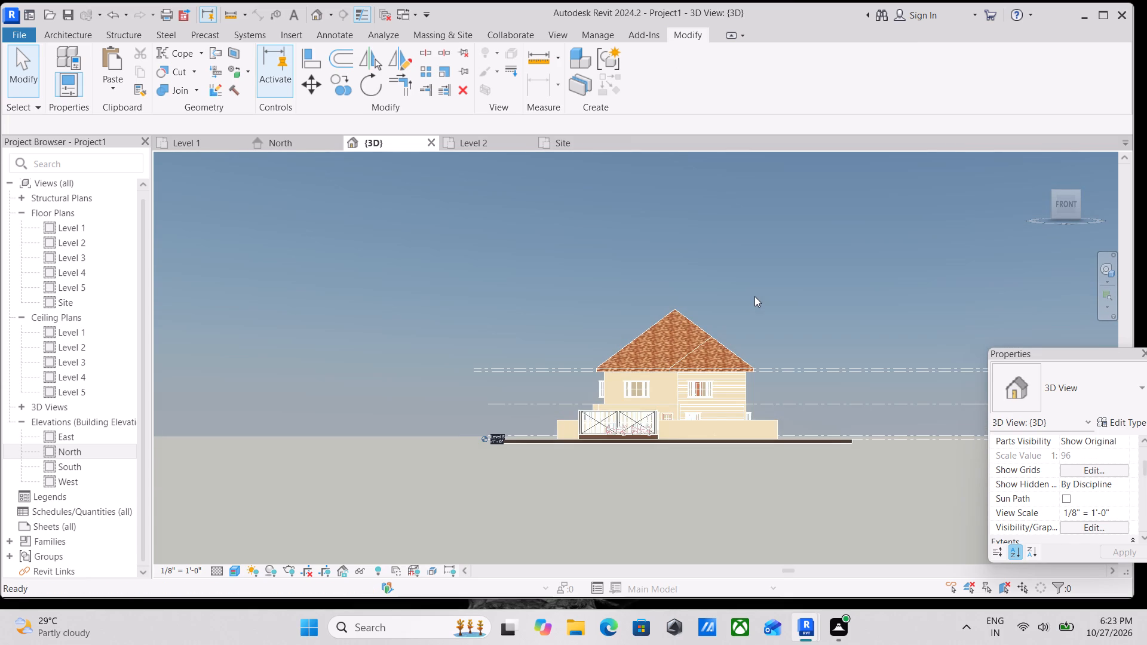
Render the region framing the front of the house at Medium quality and screen resolution, then close the rendering settings.
type("rr")
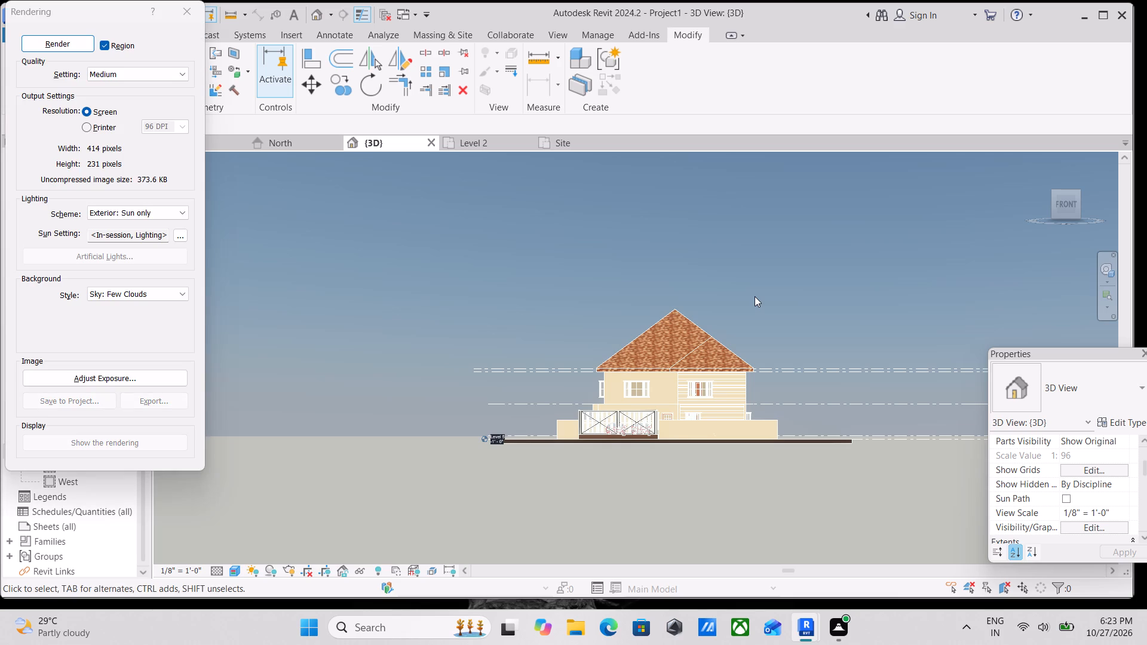
scroll(785, 278, "down", 2)
middle_click_drag(785, 278, 729, 289)
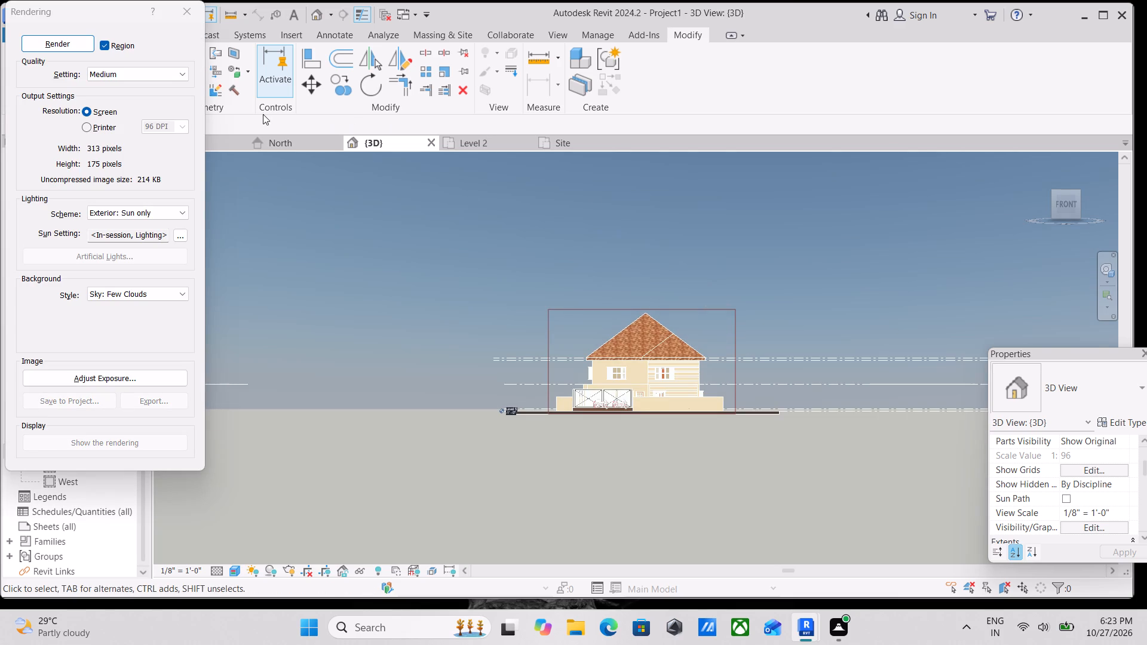
scroll(642, 260, "down", 1)
middle_click(642, 260)
scroll(688, 329, "up", 2)
scroll(643, 290, "up", 3)
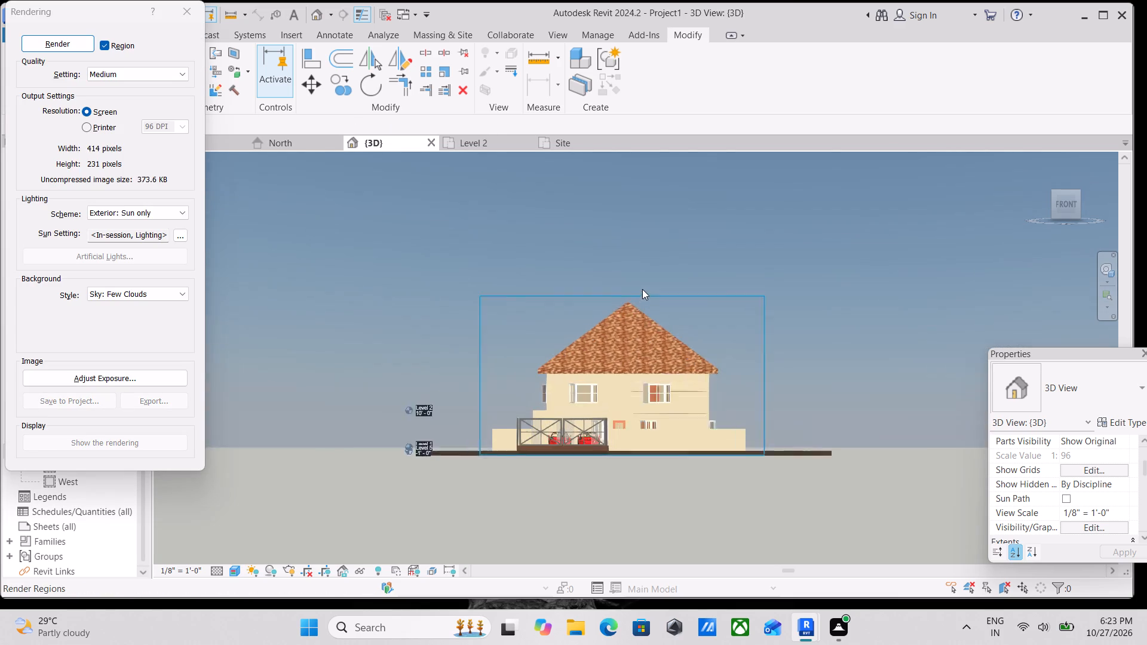
scroll(654, 302, "up", 3)
middle_click_drag(655, 296, 708, 145)
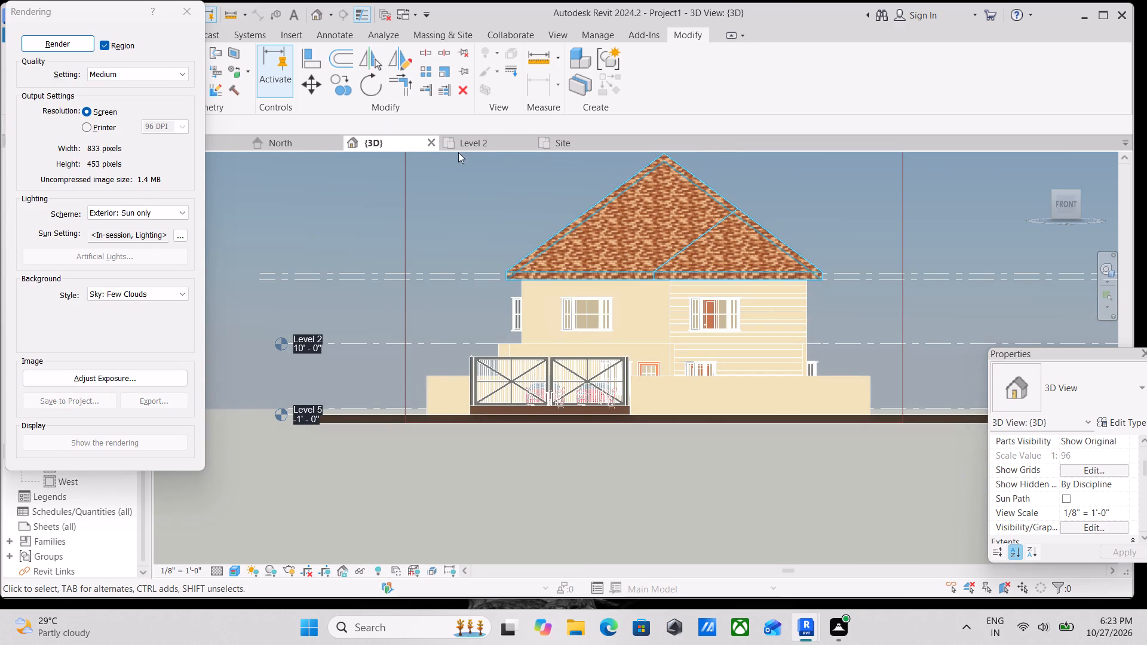
left_click(60, 44)
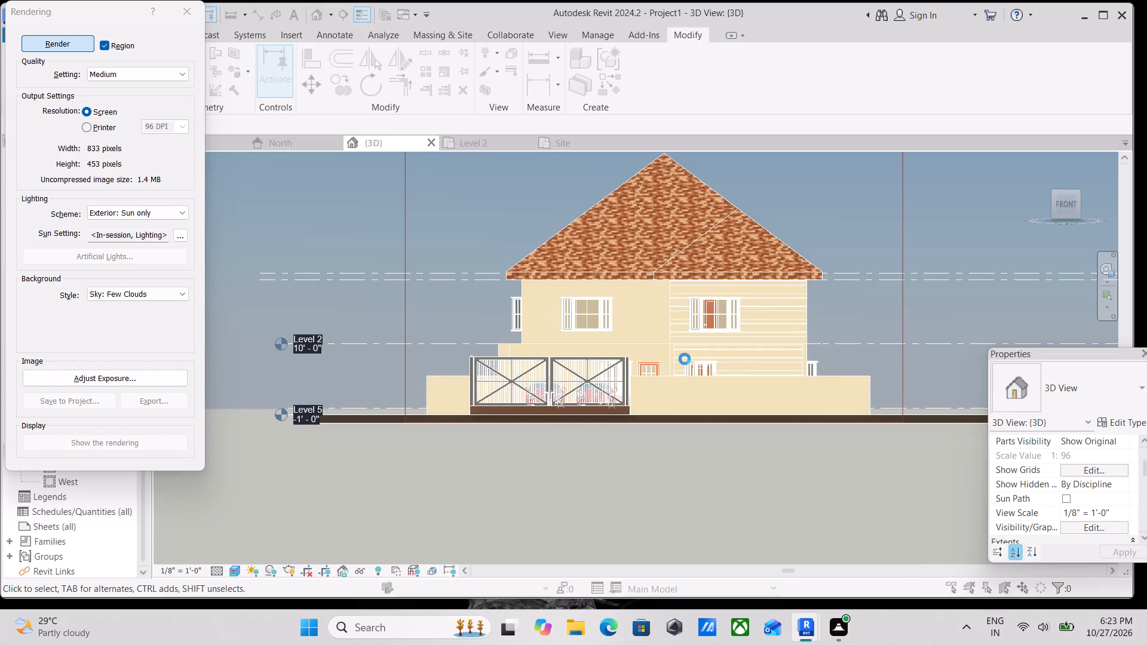
scroll(685, 359, "up", 2)
scroll(697, 382, "down", 1)
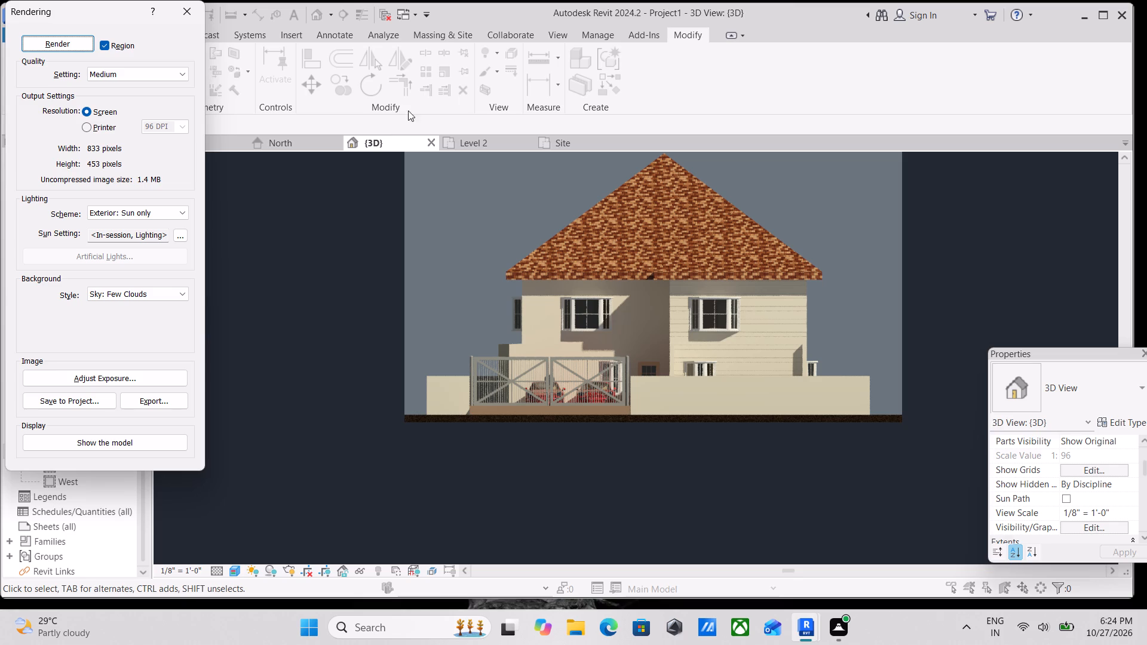
left_click(183, 7)
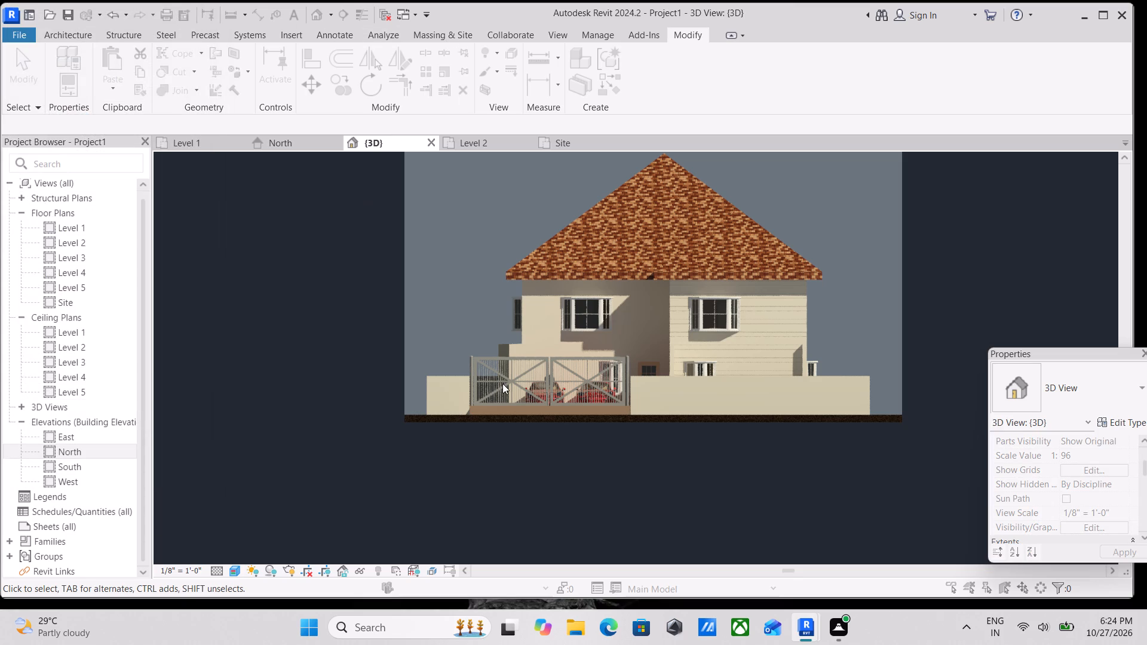
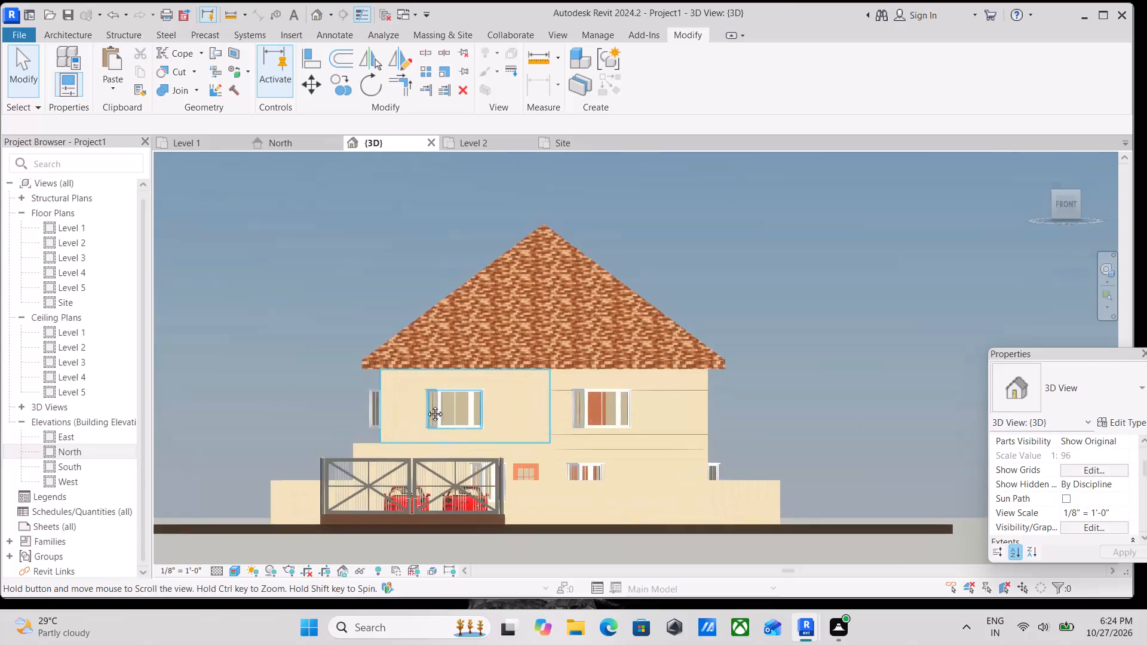
Examine the front of the house with its gate, boundary wall and surrounding ground in the 3D view.
scroll(555, 388, "down", 1)
middle_click_drag(555, 388, 387, 361)
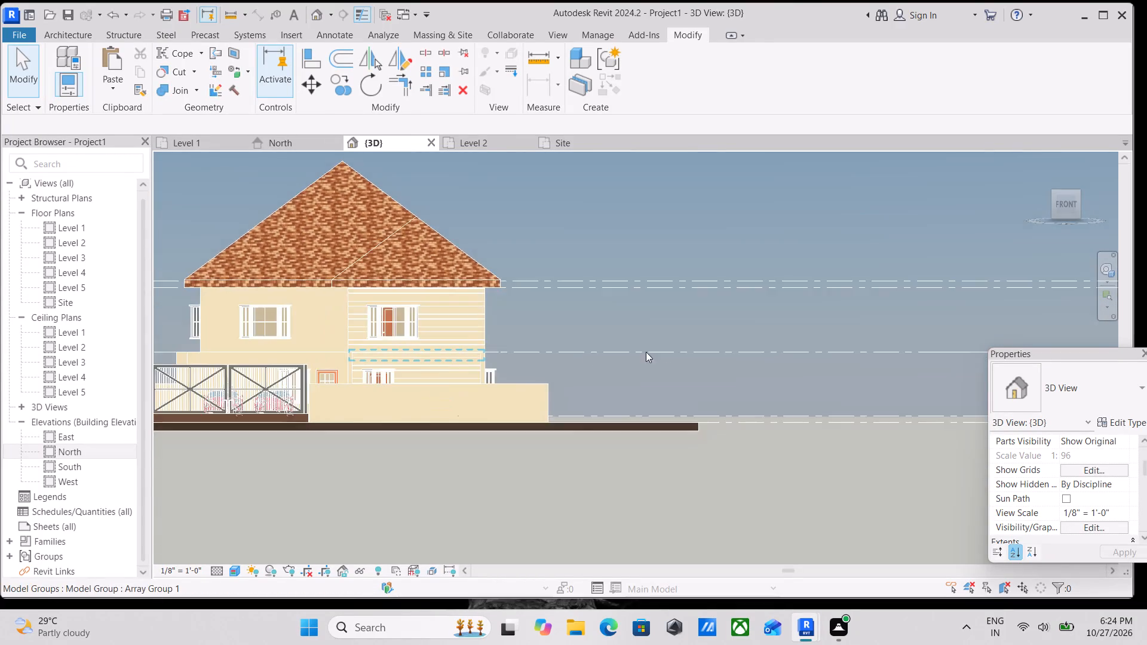
scroll(664, 351, "down", 2)
middle_click_drag(664, 351, 547, 396)
scroll(870, 249, "down", 3)
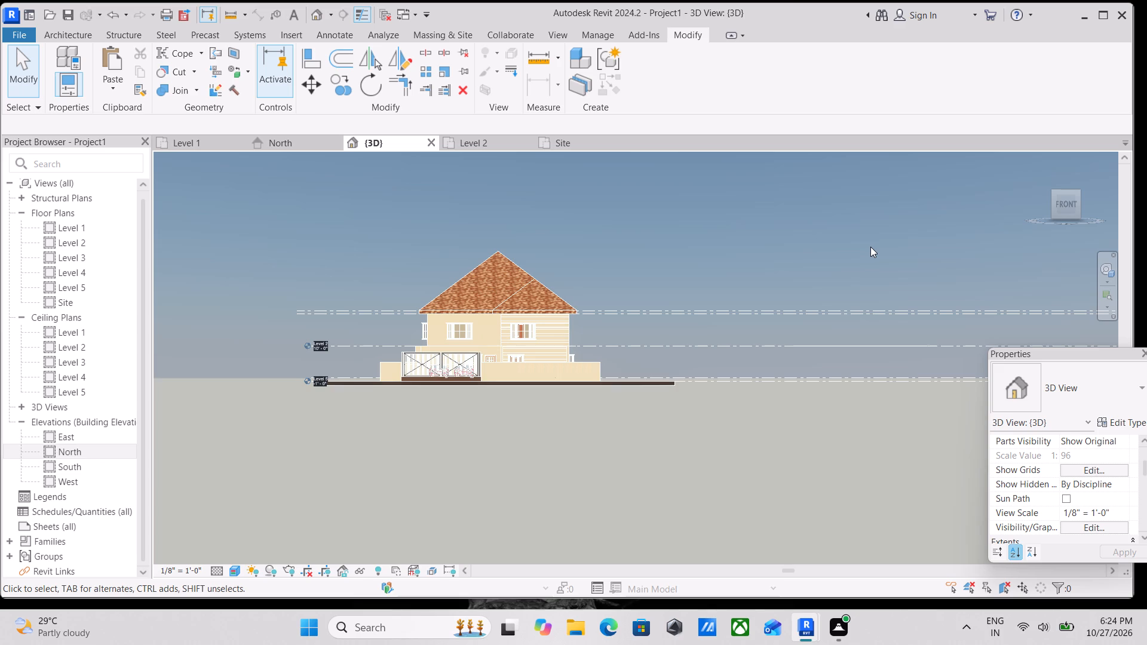
scroll(870, 247, "down", 2)
middle_click_drag(781, 299, 839, 345)
scroll(531, 464, "up", 3)
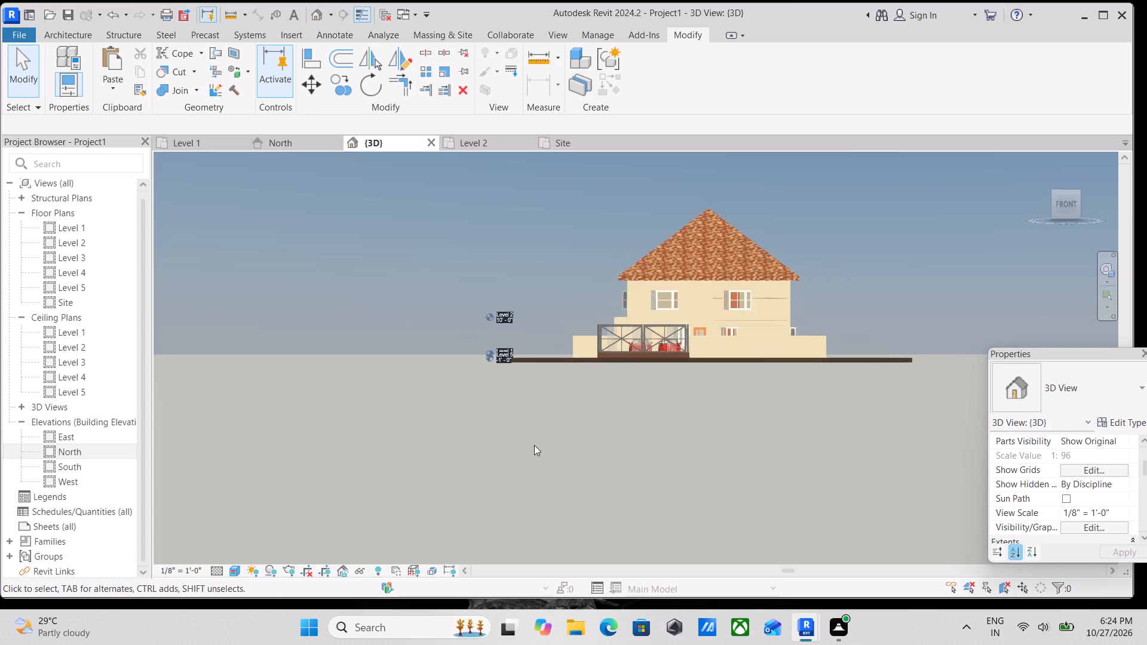
middle_click_drag(536, 422, 486, 530)
middle_click_drag(504, 499, 494, 508)
middle_click_drag(613, 367, 600, 397)
middle_click_drag(663, 357, 593, 351)
scroll(642, 387, "up", 3)
middle_click_drag(640, 396, 654, 372)
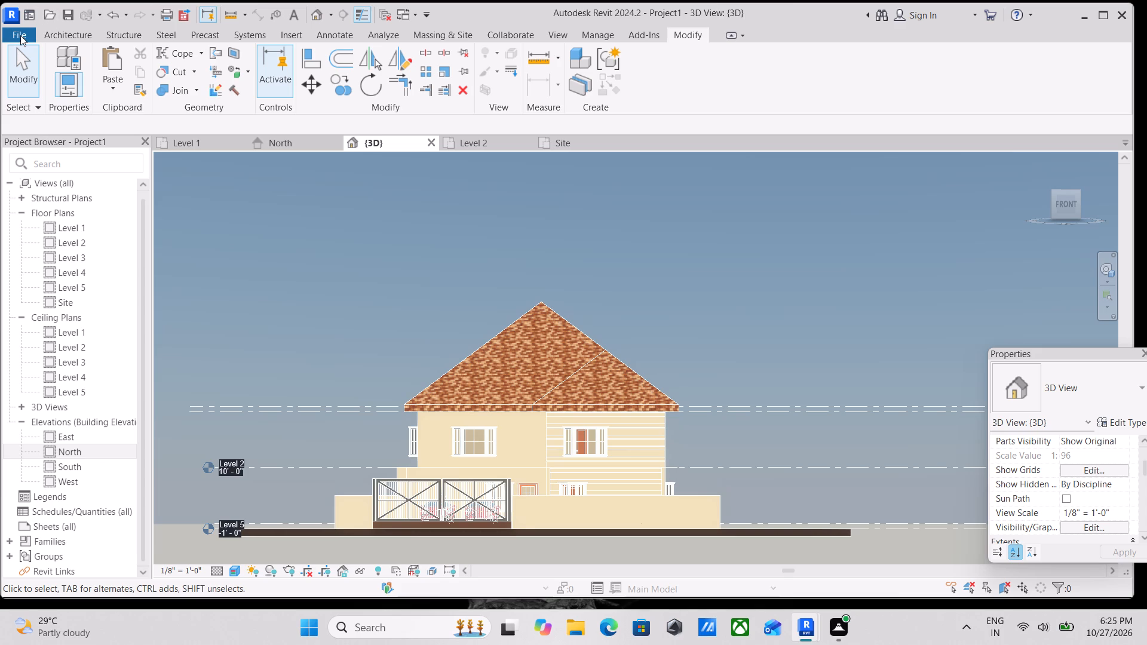
middle_click_drag(425, 339, 470, 309)
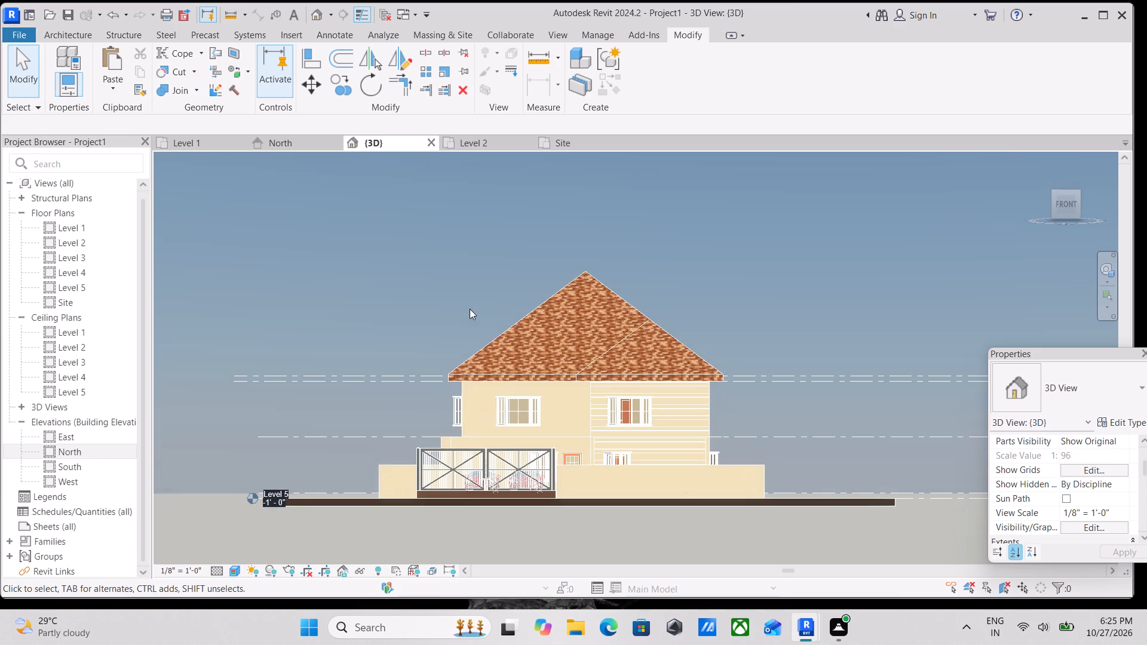
Render the region framing the front of the house at Medium quality and screen resolution with the Sky: Few Clouds background.
type("re")
key("Escape")
type("rr")
scroll(508, 327, "down", 2)
middle_click_drag(508, 327, 513, 322)
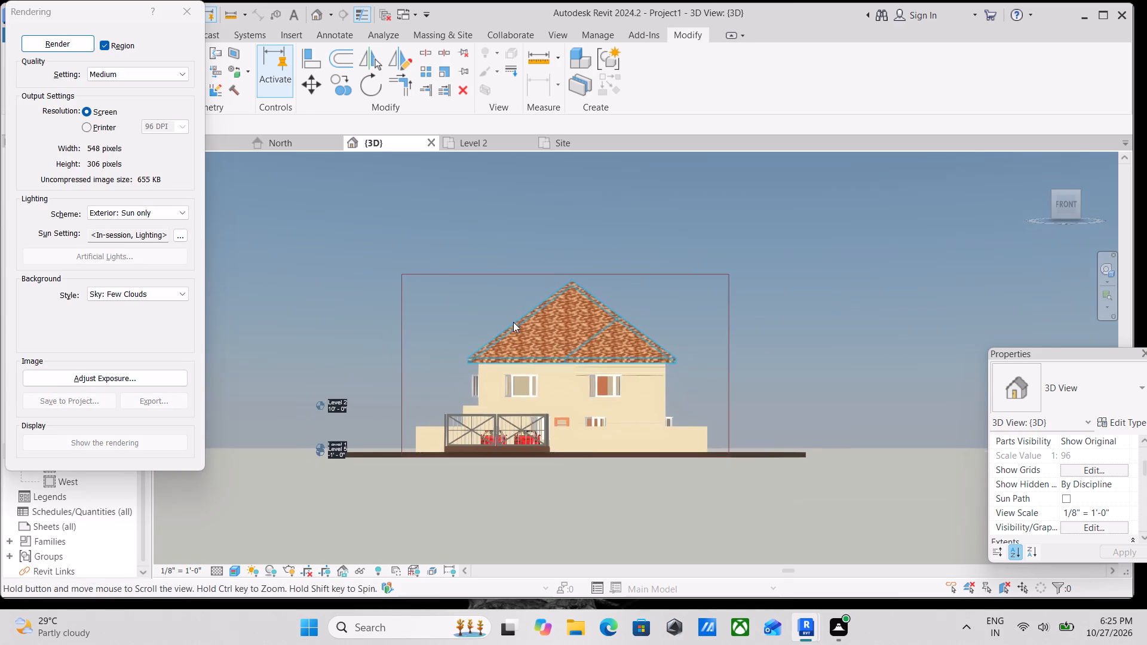
scroll(672, 469, "up", 2)
left_click(750, 402)
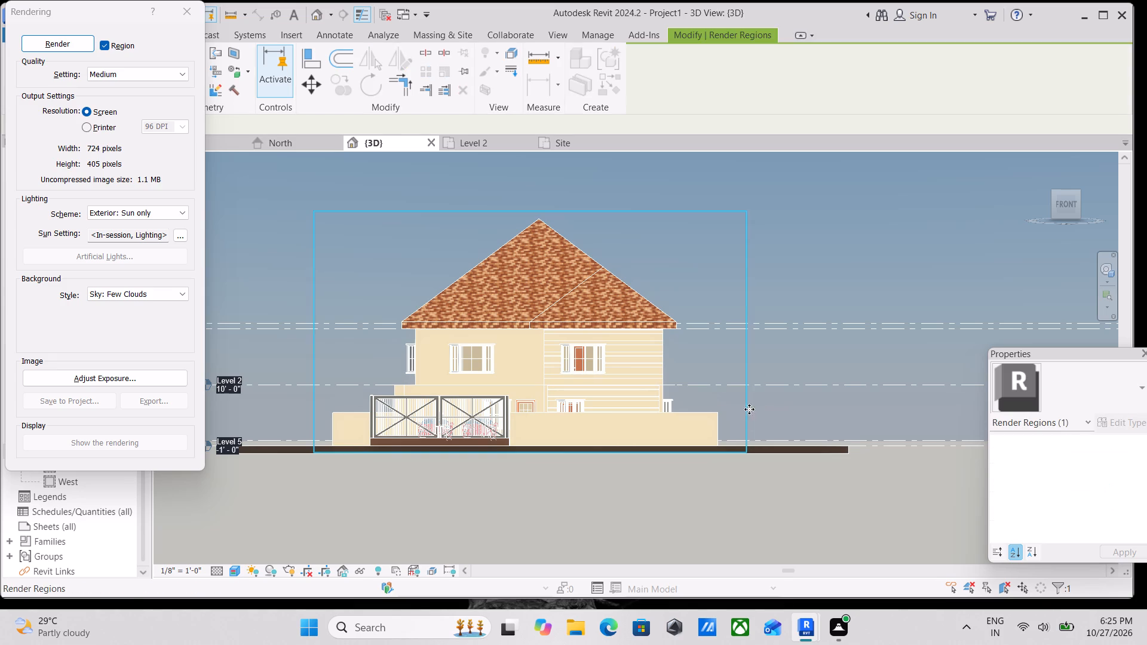
scroll(519, 527, "up", 3)
middle_click_drag(469, 453, 550, 533)
scroll(471, 476, "down", 1)
middle_click_drag(471, 476, 484, 508)
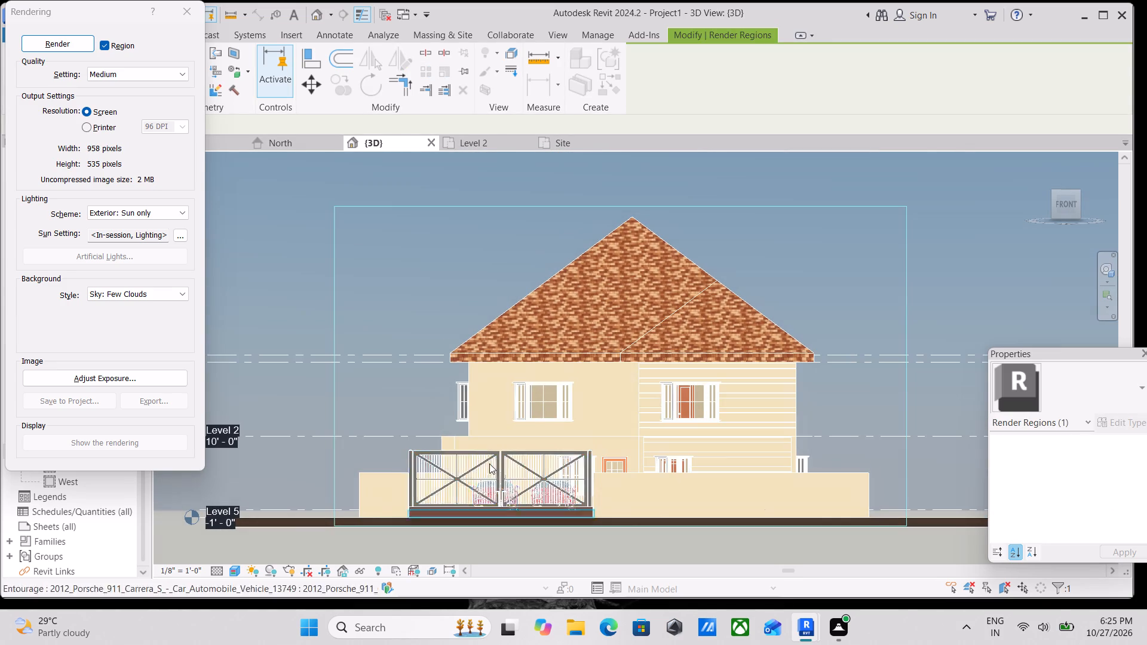
left_click(60, 43)
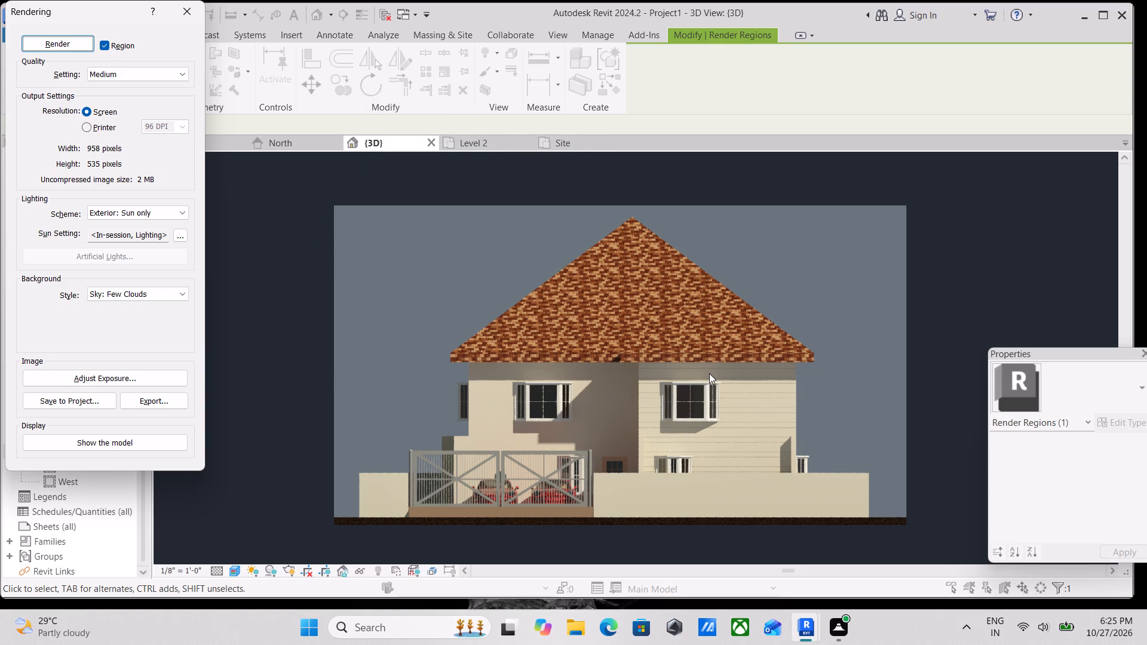
Capture a rectangular screen snip of the rendered front view, then close the rendering settings.
scroll(517, 333, "down", 1)
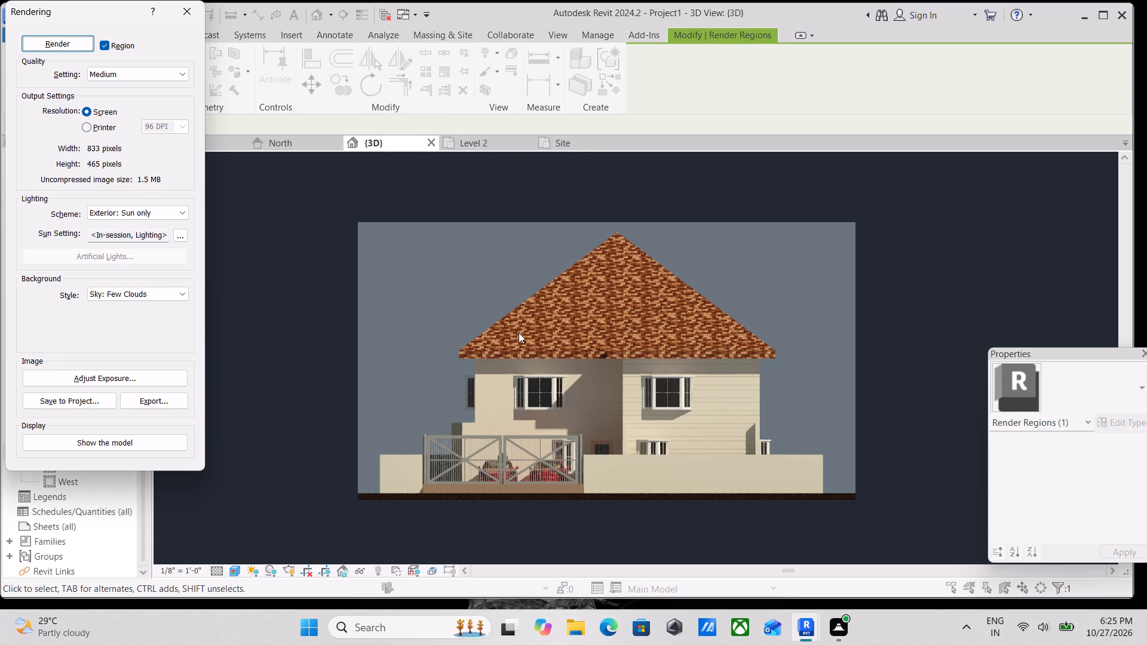
scroll(731, 429, "up", 1)
scroll(758, 517, "up", 1)
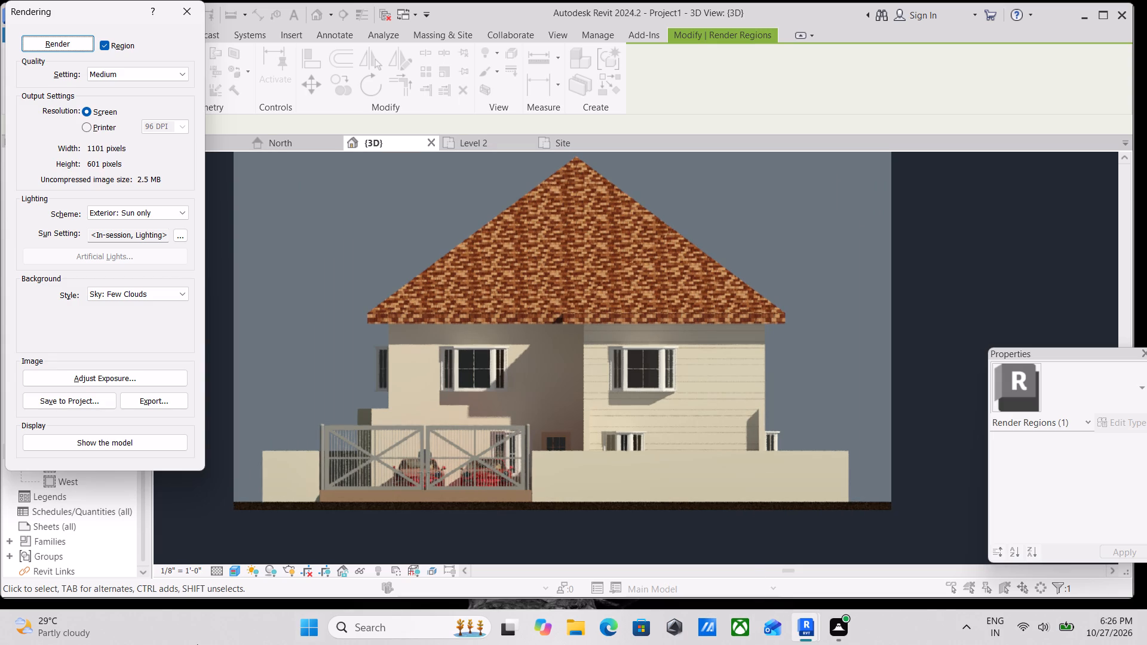
key("shift+super+s")
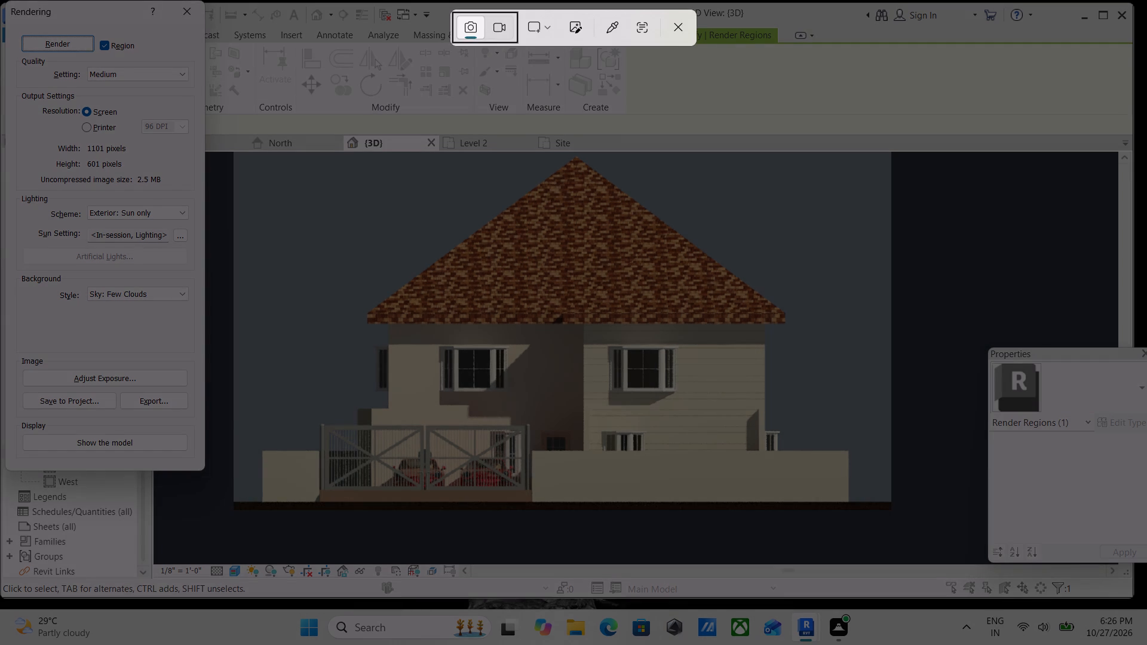
left_click_drag(254, 166, 559, 375)
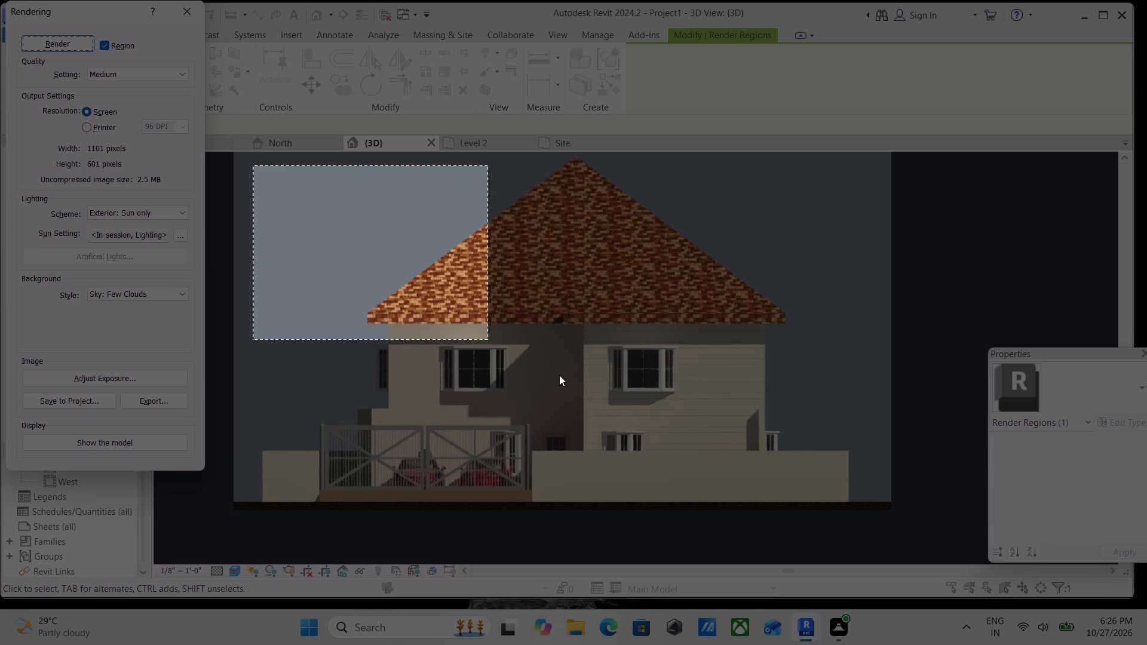
left_click_drag(559, 375, 892, 525)
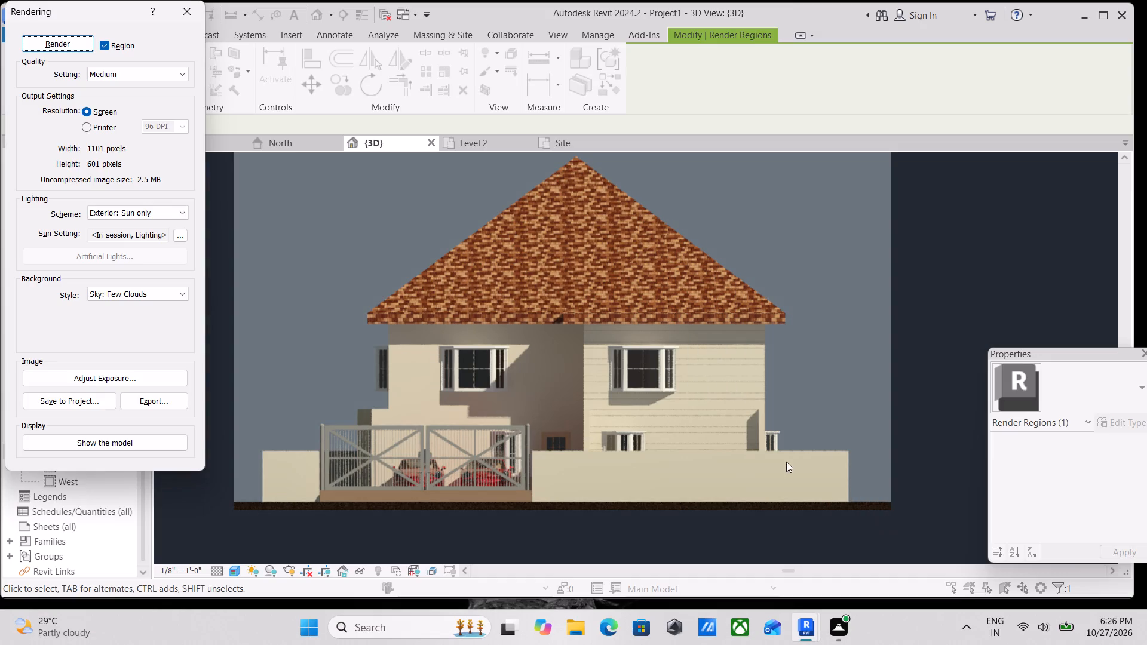
scroll(683, 414, "down", 2)
middle_click_drag(610, 383, 618, 423)
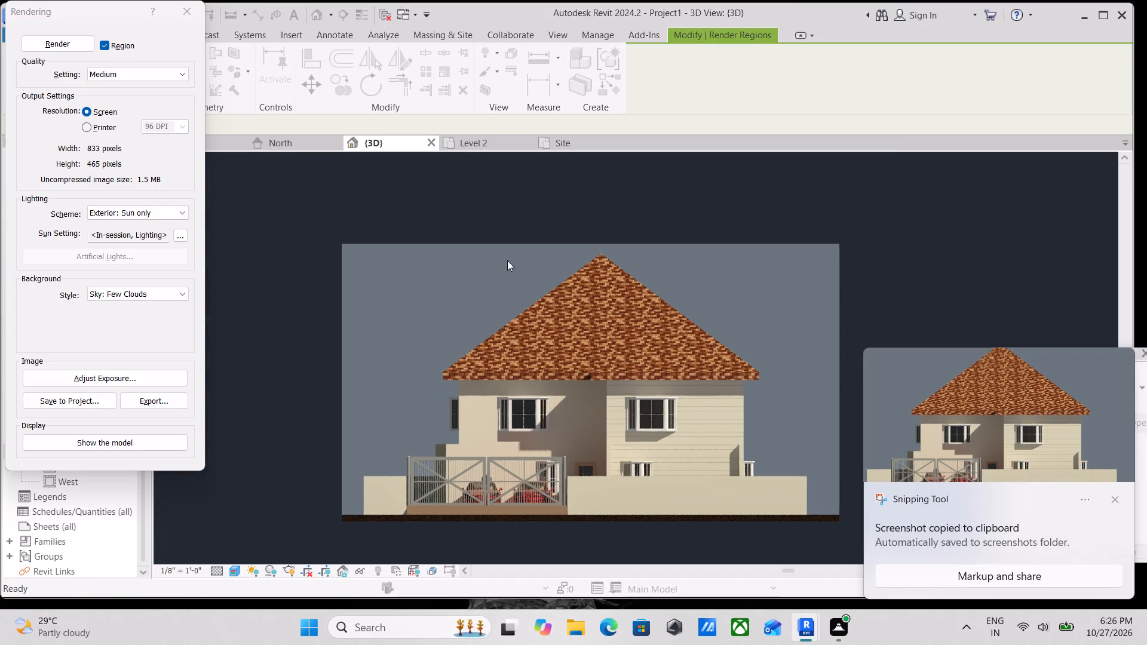
left_click(195, 10)
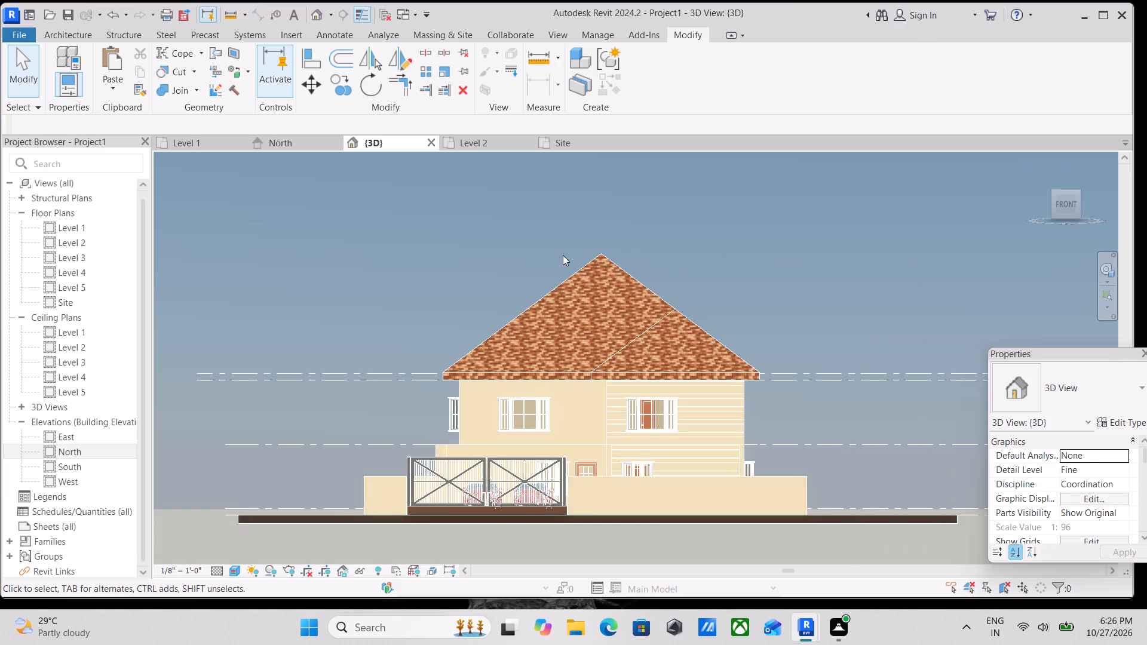
Orient the 3D view level to the corner between front and right, framing both sides of the house.
left_click(1079, 204)
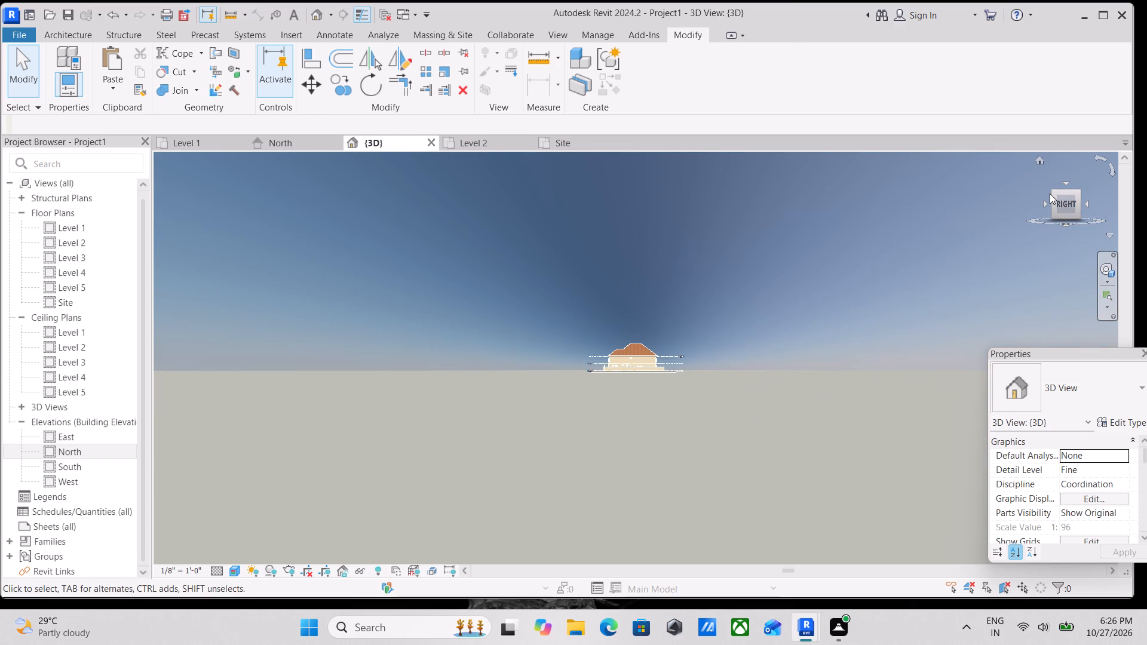
left_click(1052, 192)
scroll(706, 356, "up", 6)
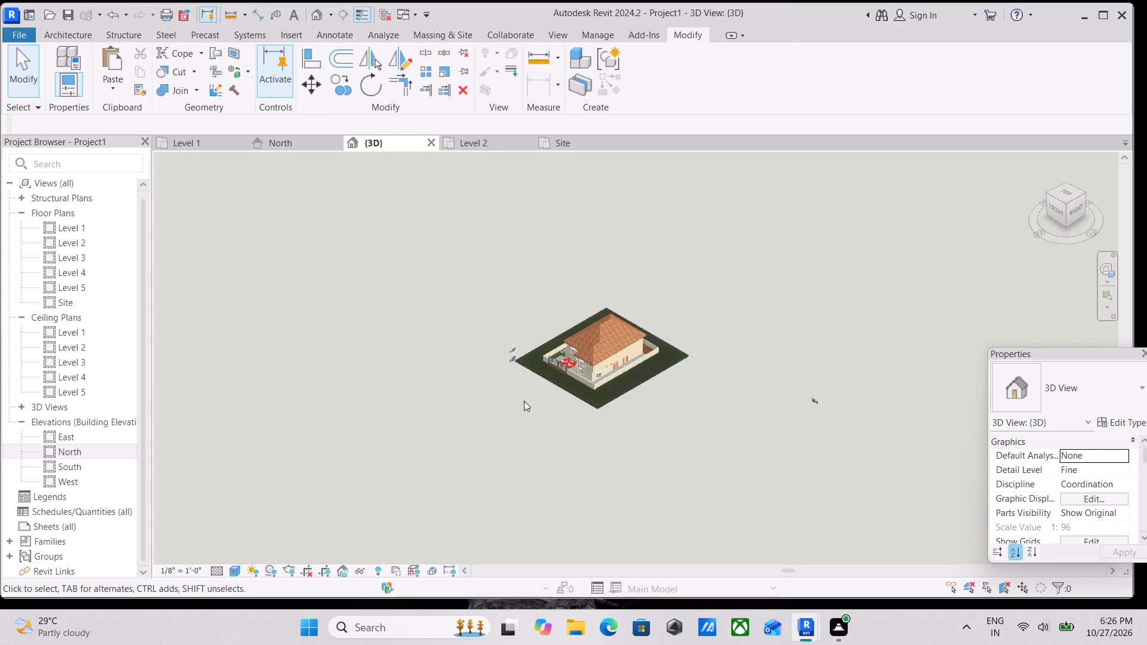
scroll(524, 401, "up", 5)
scroll(596, 330, "up", 2)
scroll(640, 311, "up", 2)
middle_click_drag(640, 311, 627, 395)
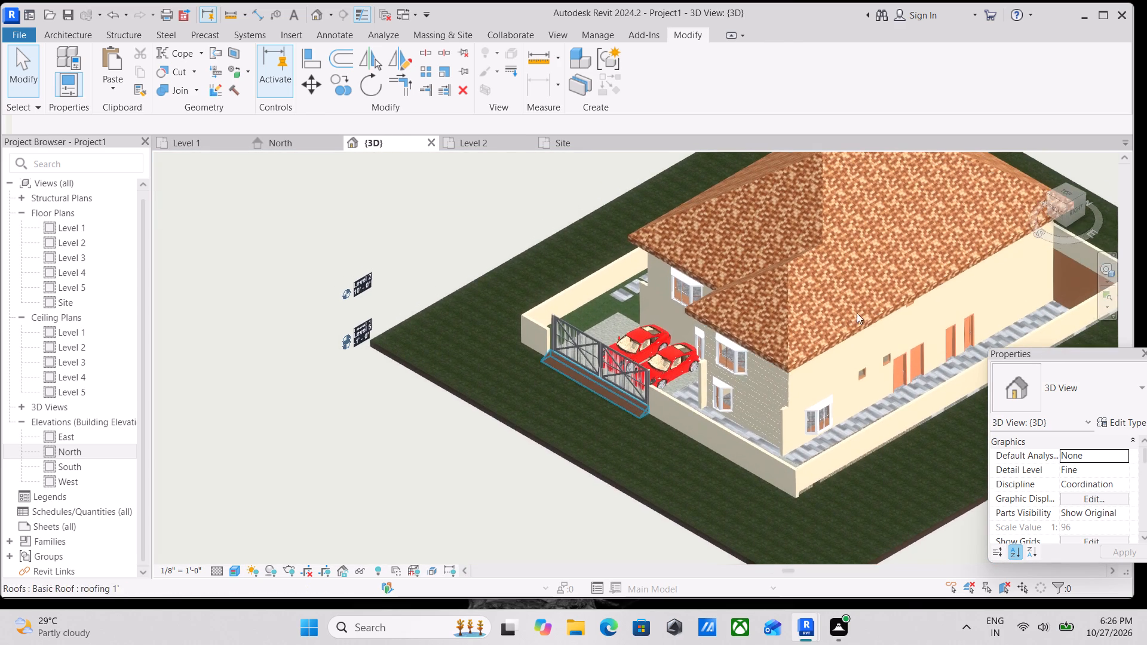
left_click(1066, 214)
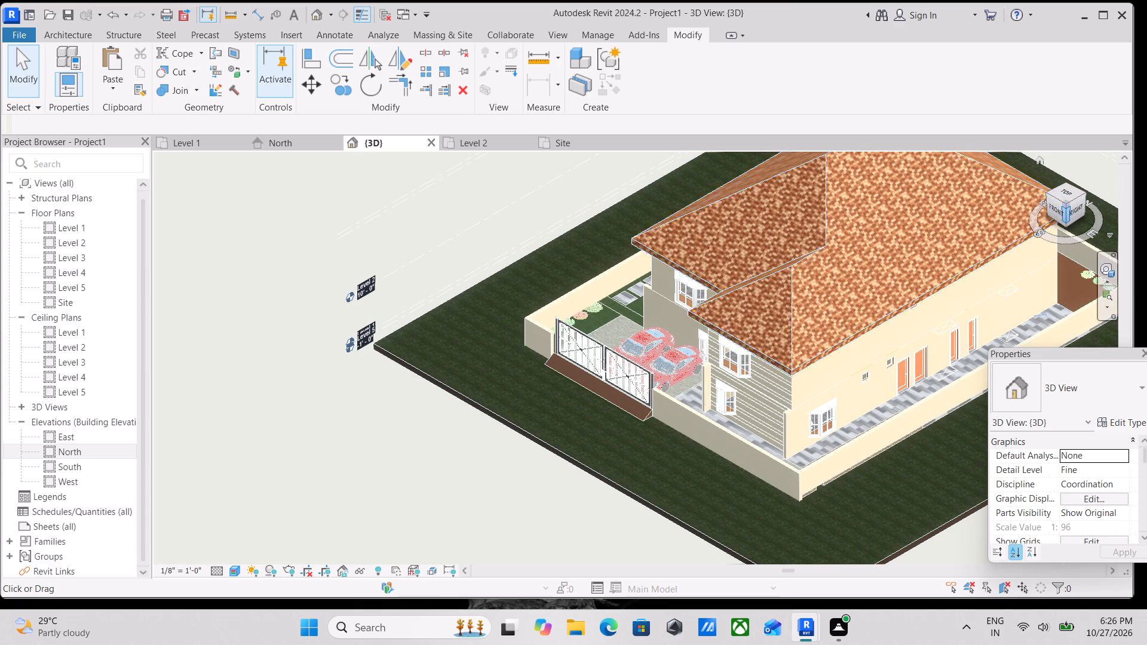
scroll(934, 300, "up", 4)
scroll(697, 363, "up", 7)
scroll(459, 355, "up", 2)
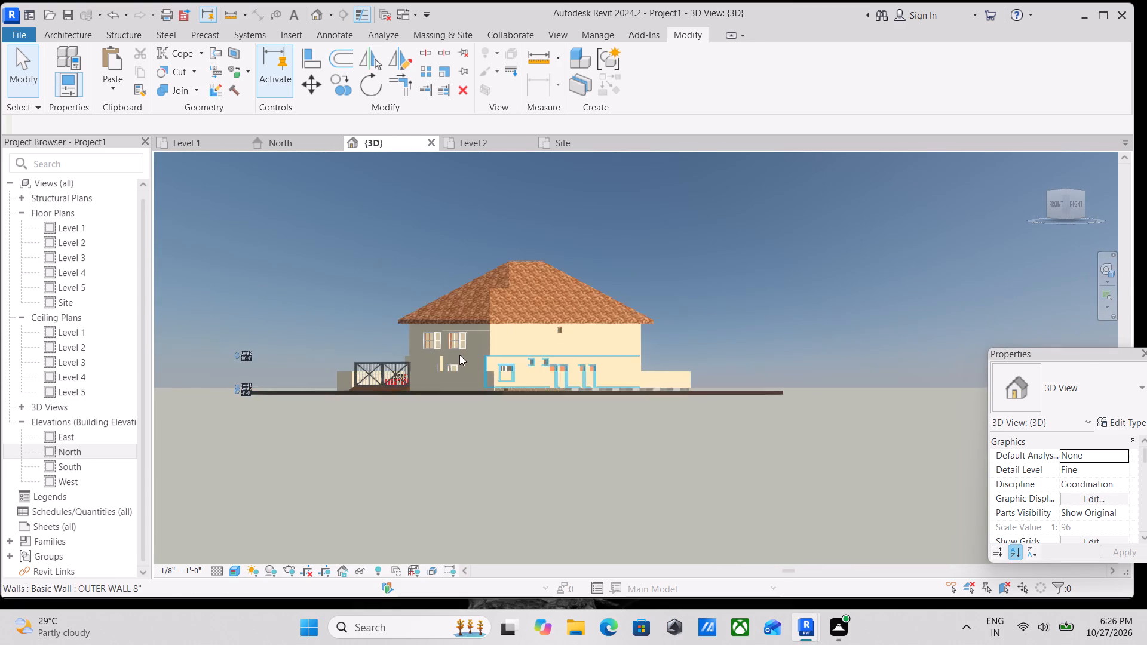
scroll(459, 355, "up", 1)
middle_click_drag(494, 343, 664, 432)
scroll(664, 432, "up", 1)
middle_click_drag(671, 388, 631, 354)
scroll(631, 354, "up", 1)
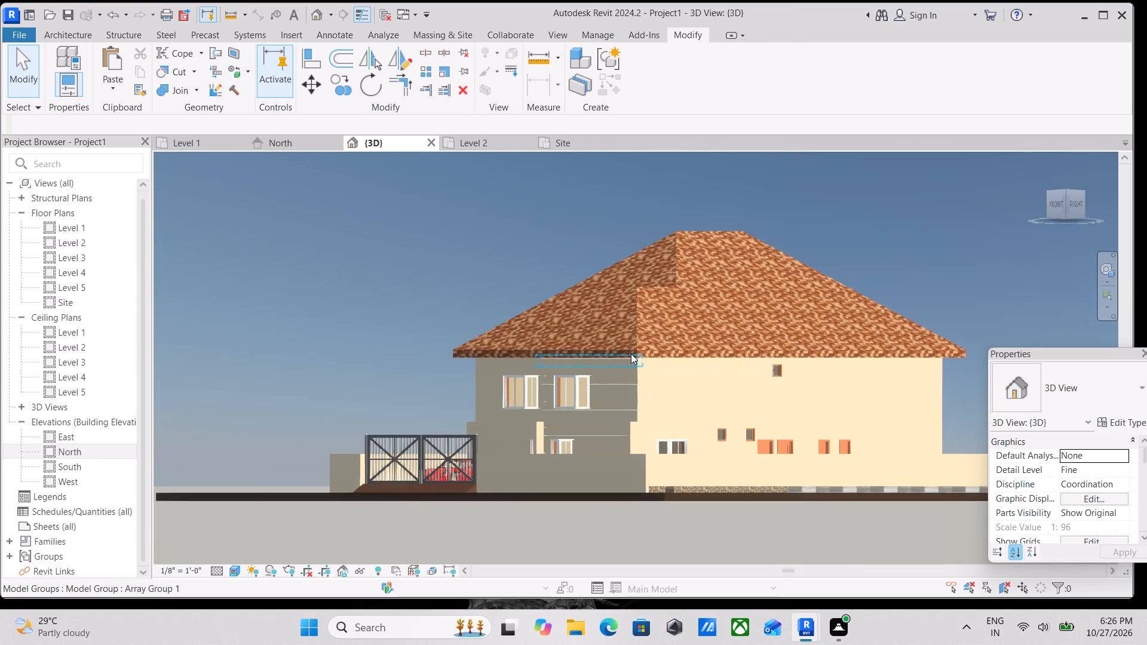
scroll(868, 300, "down", 1)
middle_click_drag(868, 300, 879, 311)
middle_click_drag(741, 296, 738, 296)
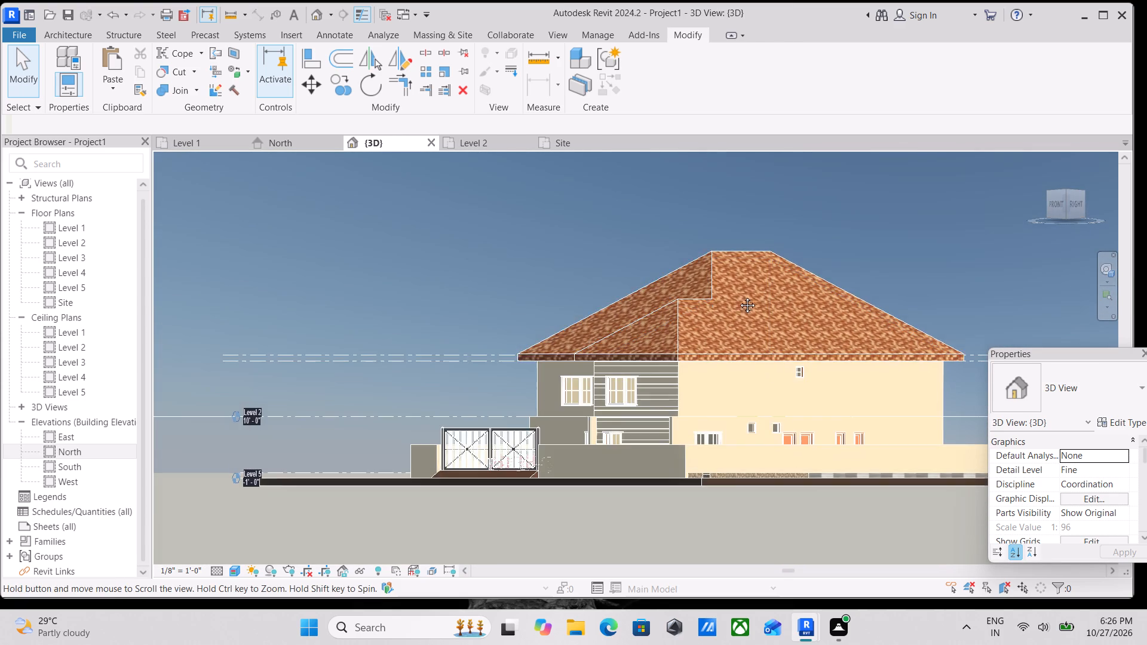
middle_click_drag(738, 296, 645, 303)
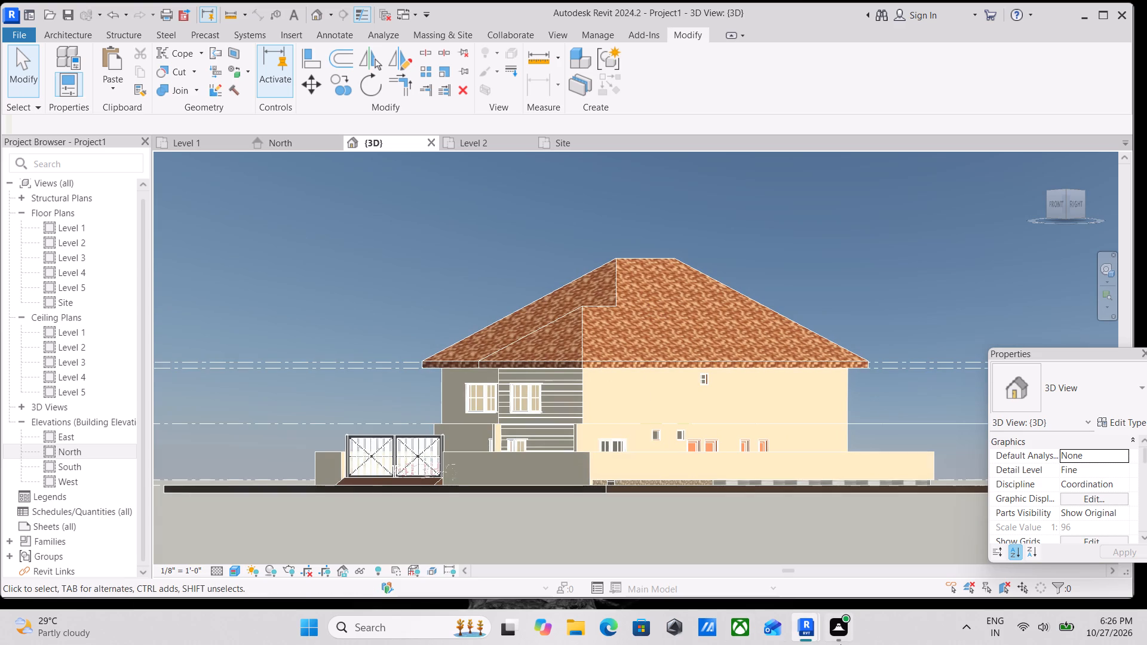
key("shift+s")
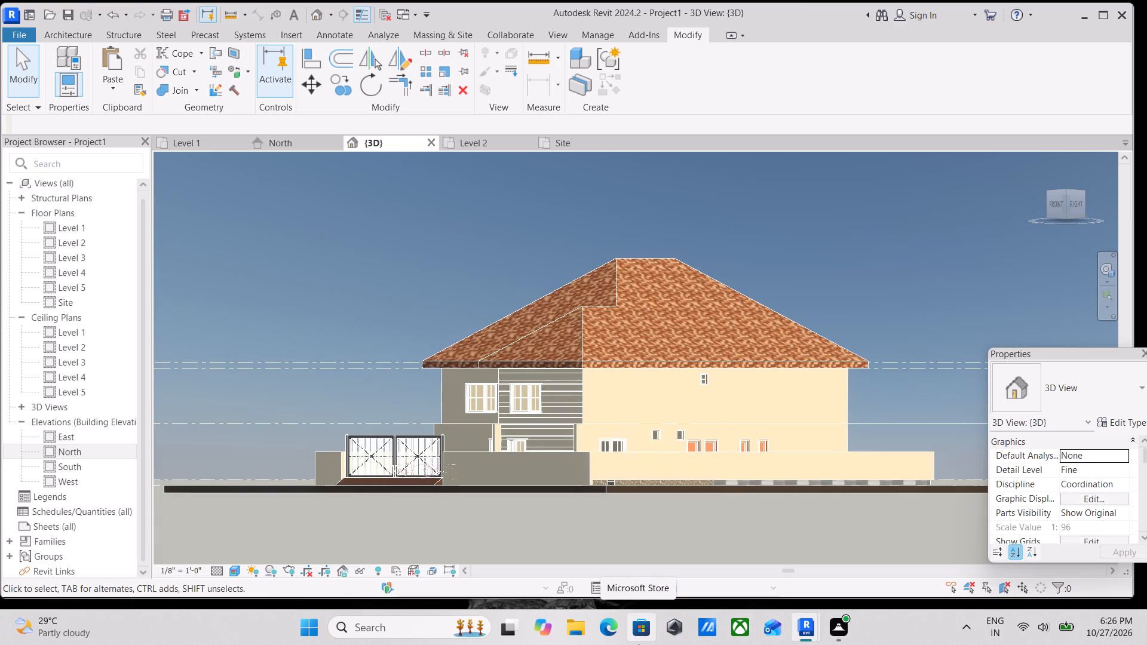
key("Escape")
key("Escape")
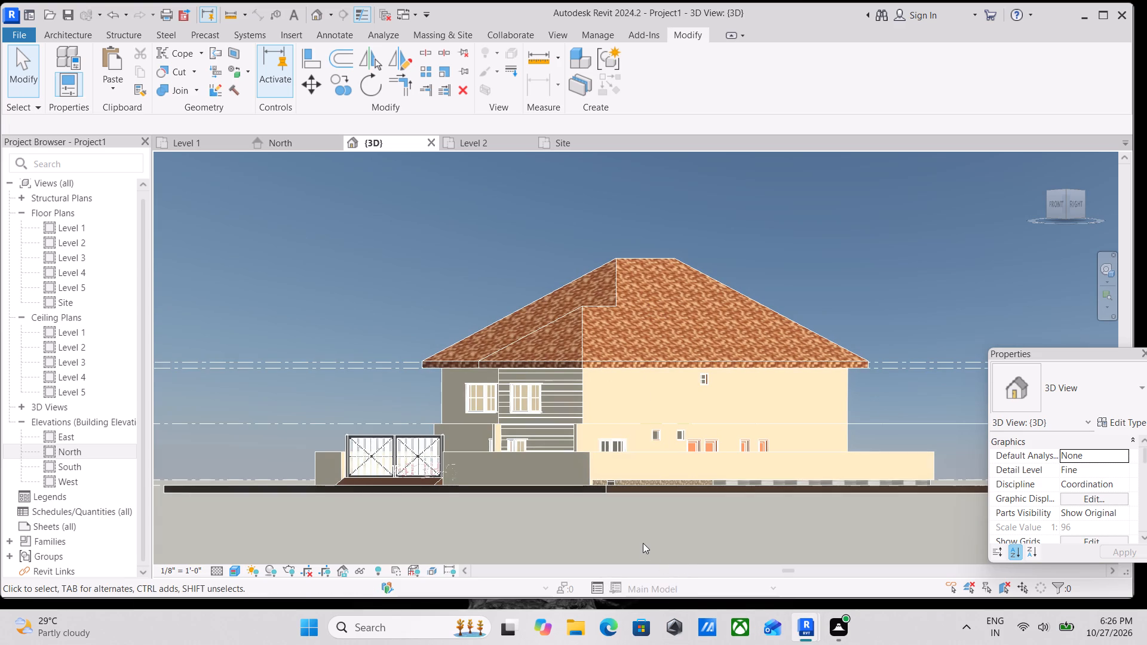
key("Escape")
Enlarge the render region to 778 × 328 pixels around the front-right corner view and render it at Medium quality.
scroll(630, 402, "down", 2)
key("Escape")
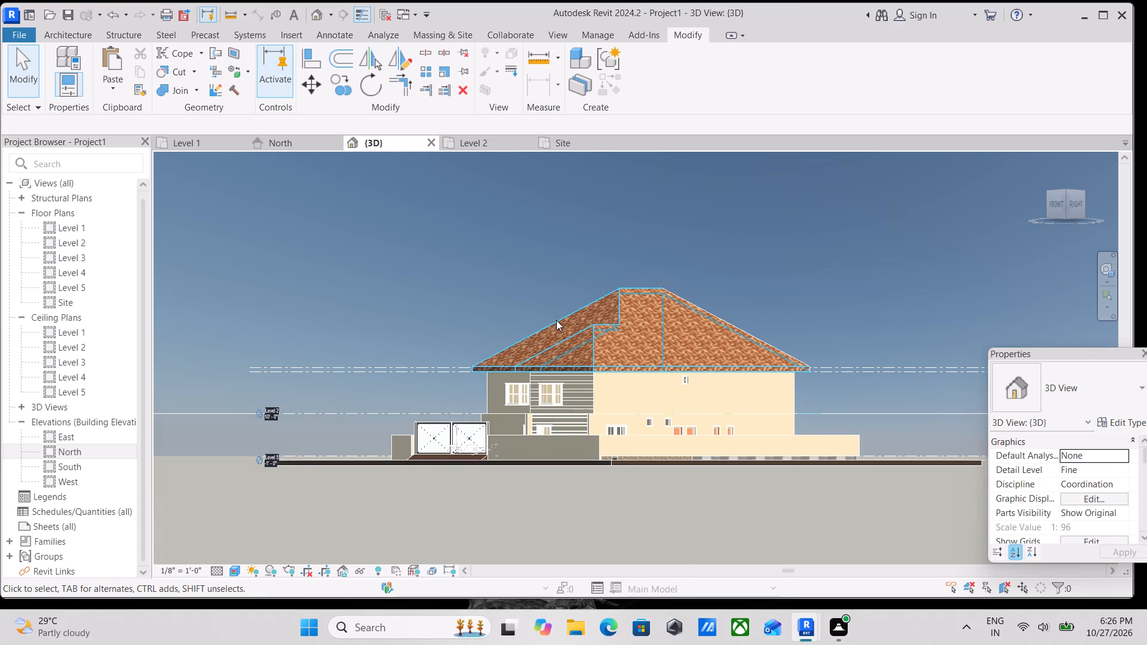
type("rr")
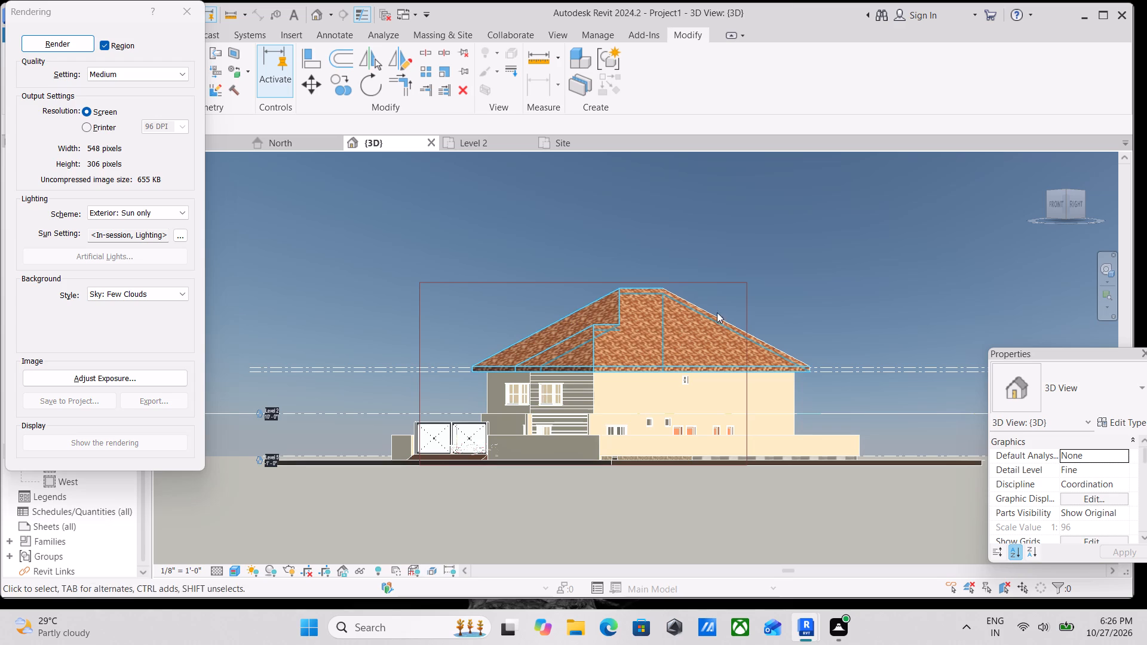
left_click(743, 280)
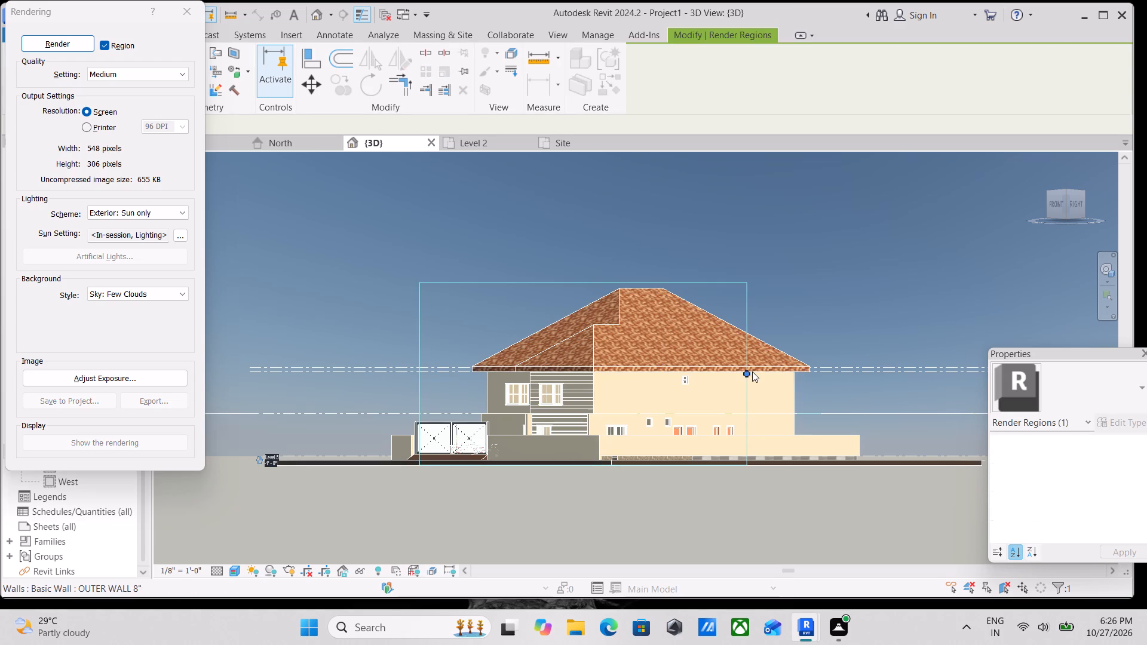
left_click_drag(746, 371, 884, 396)
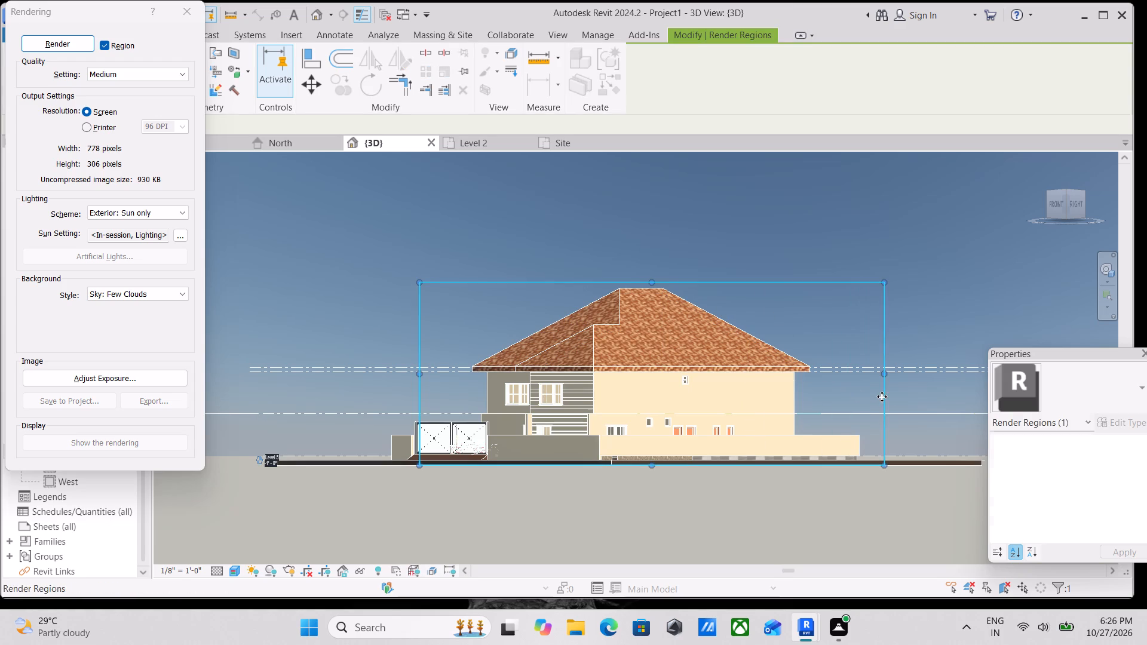
left_click_drag(652, 277, 649, 269)
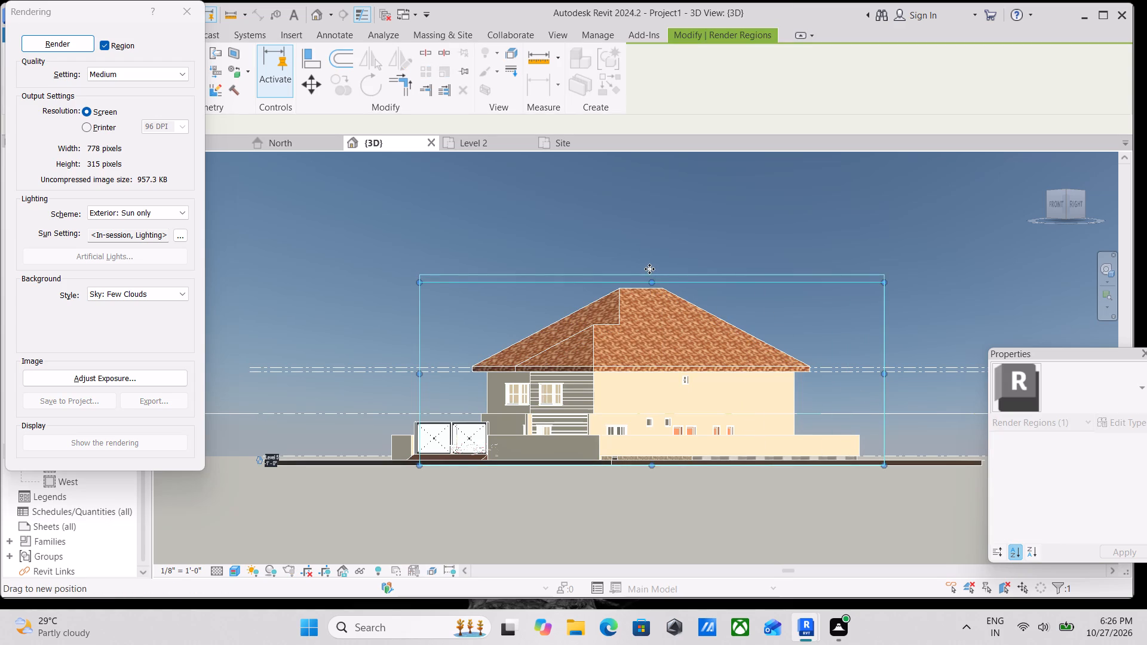
left_click_drag(649, 269, 648, 263)
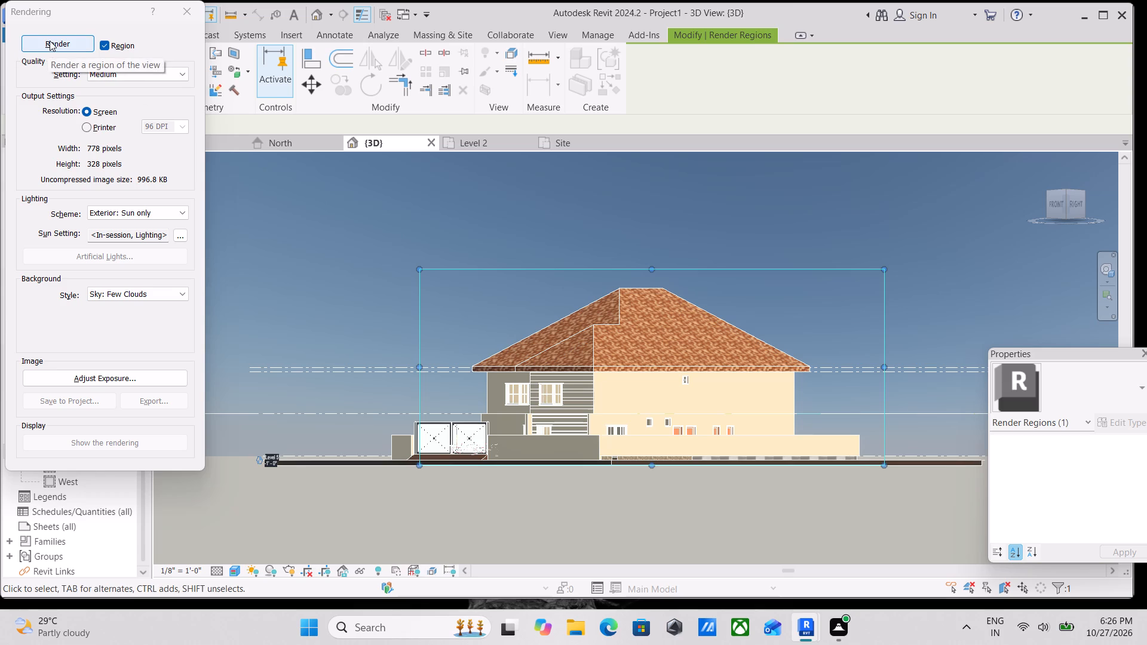
left_click(50, 41)
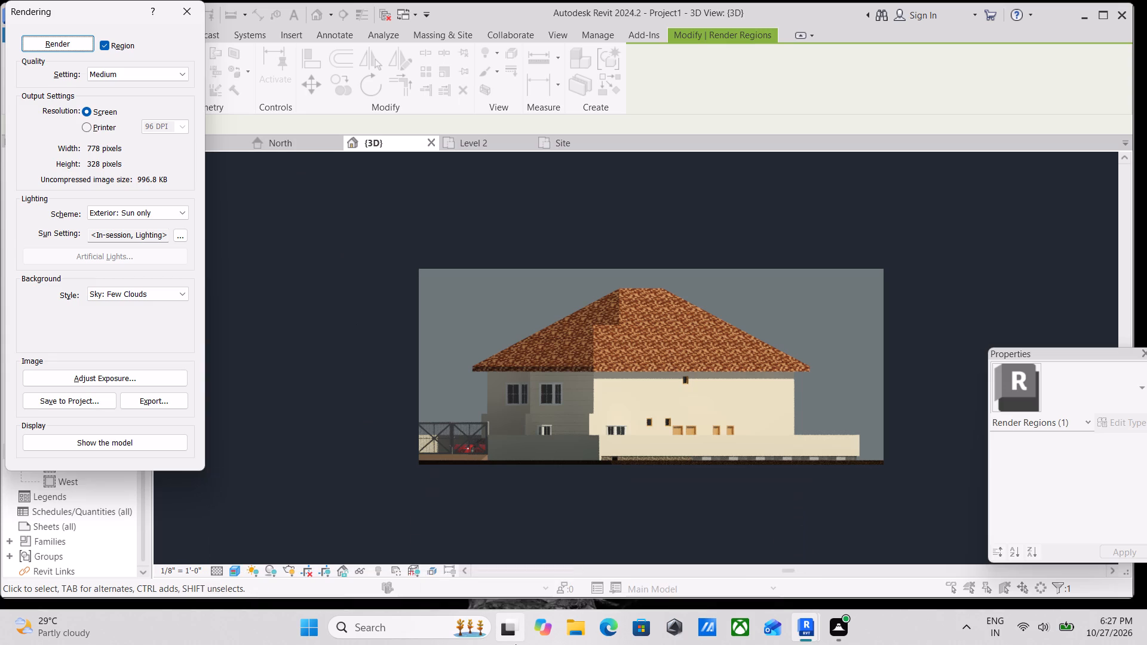
Capture a rectangular screen snip of the rendered front-right corner view, then close the rendering settings.
key("shift+super+s")
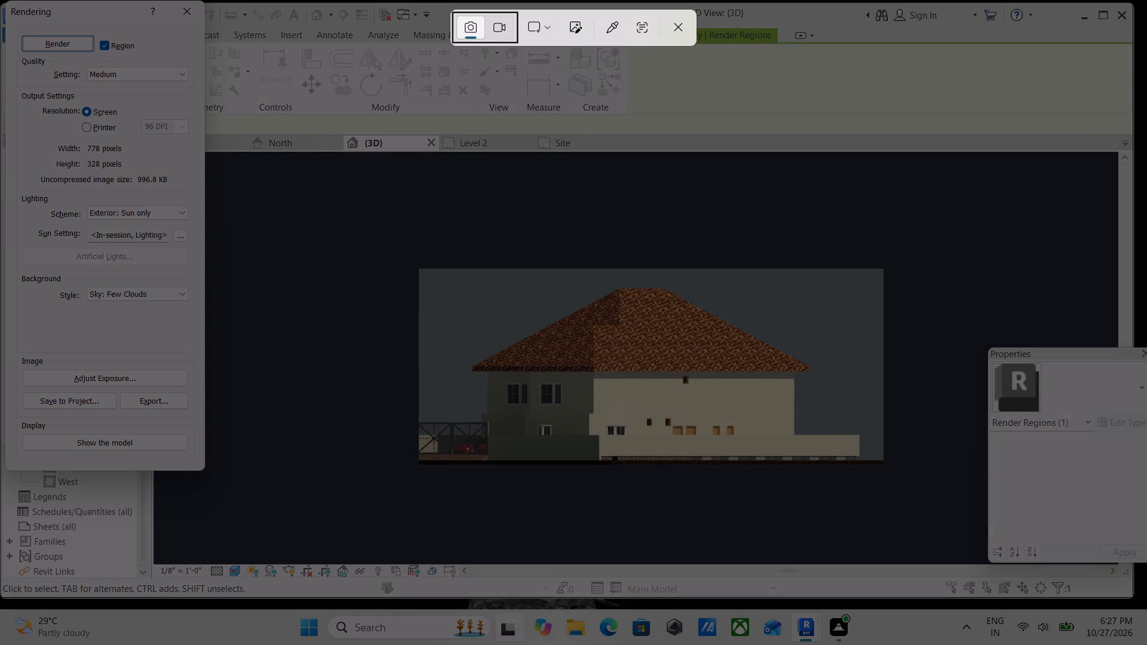
scroll(516, 644, "up", 2)
left_click_drag(404, 250, 912, 478)
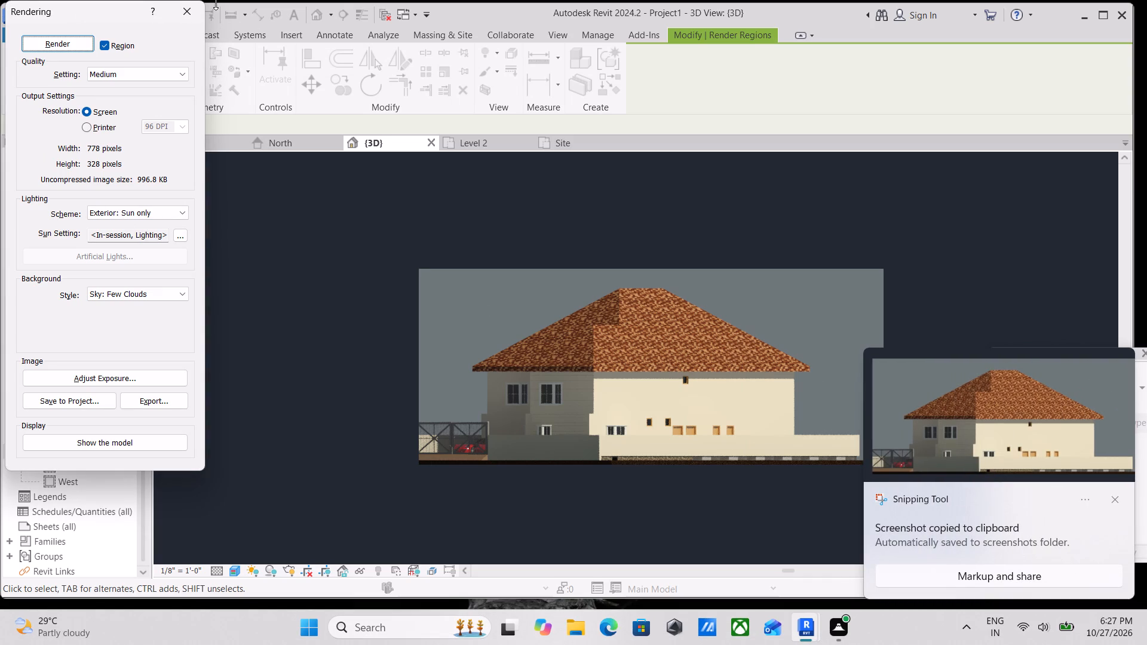
left_click(194, 8)
scroll(772, 271, "down", 2)
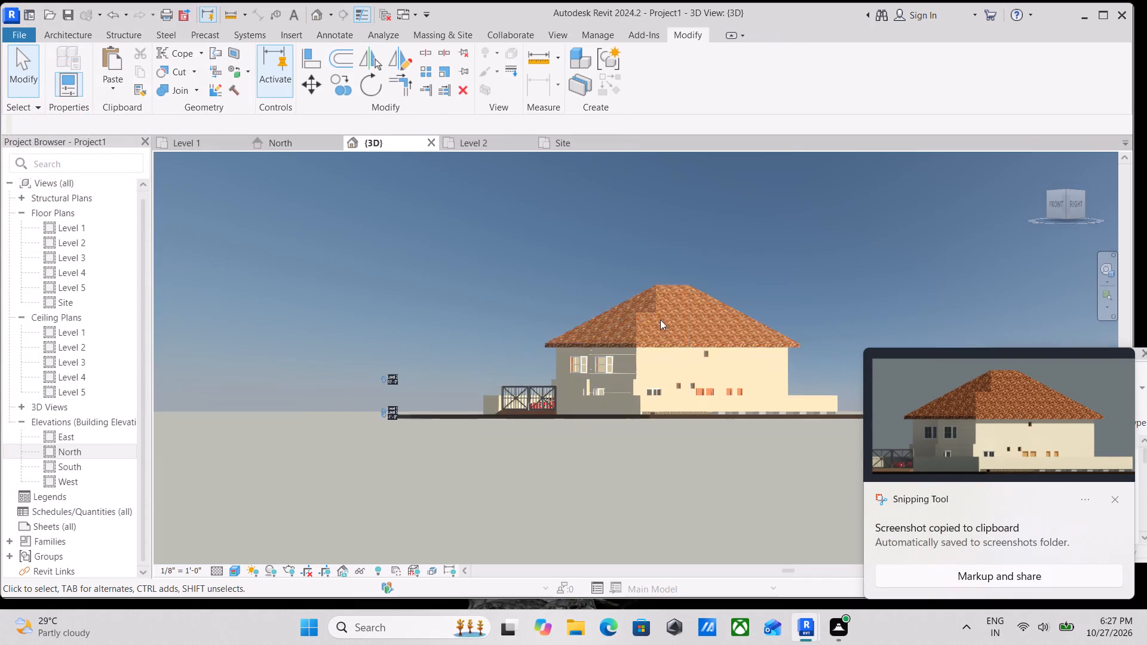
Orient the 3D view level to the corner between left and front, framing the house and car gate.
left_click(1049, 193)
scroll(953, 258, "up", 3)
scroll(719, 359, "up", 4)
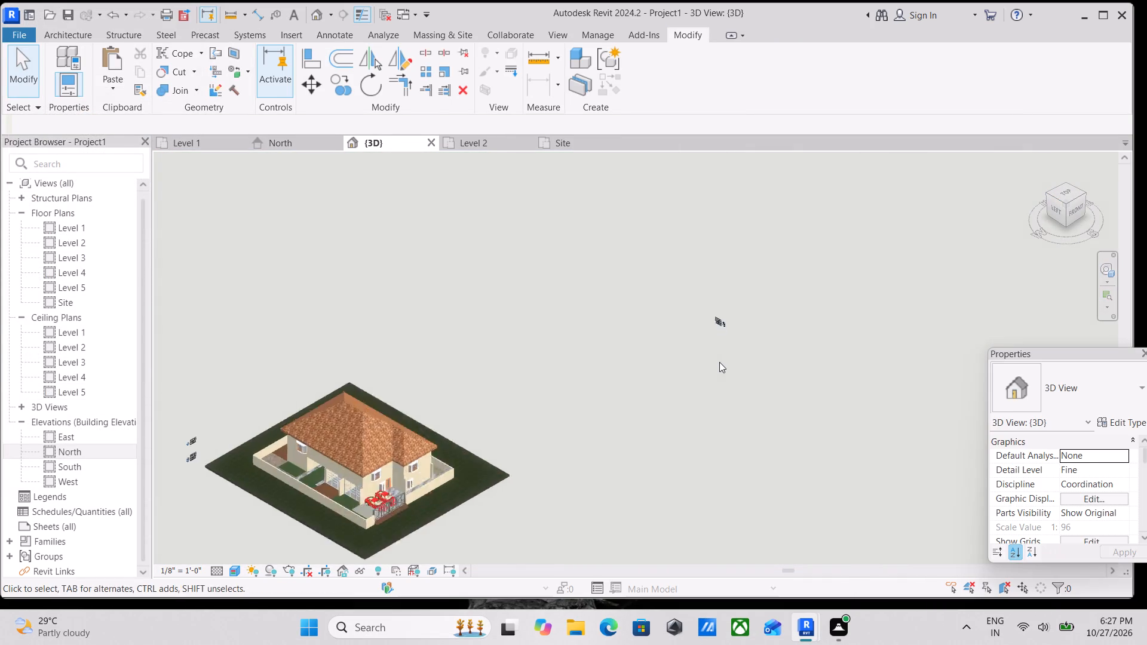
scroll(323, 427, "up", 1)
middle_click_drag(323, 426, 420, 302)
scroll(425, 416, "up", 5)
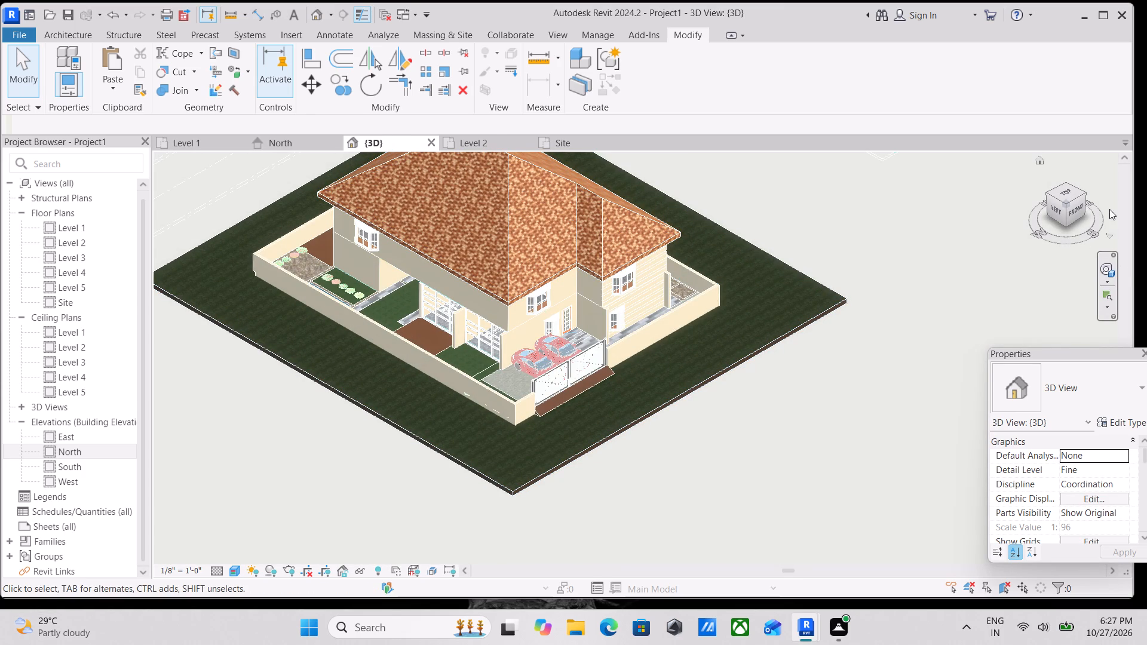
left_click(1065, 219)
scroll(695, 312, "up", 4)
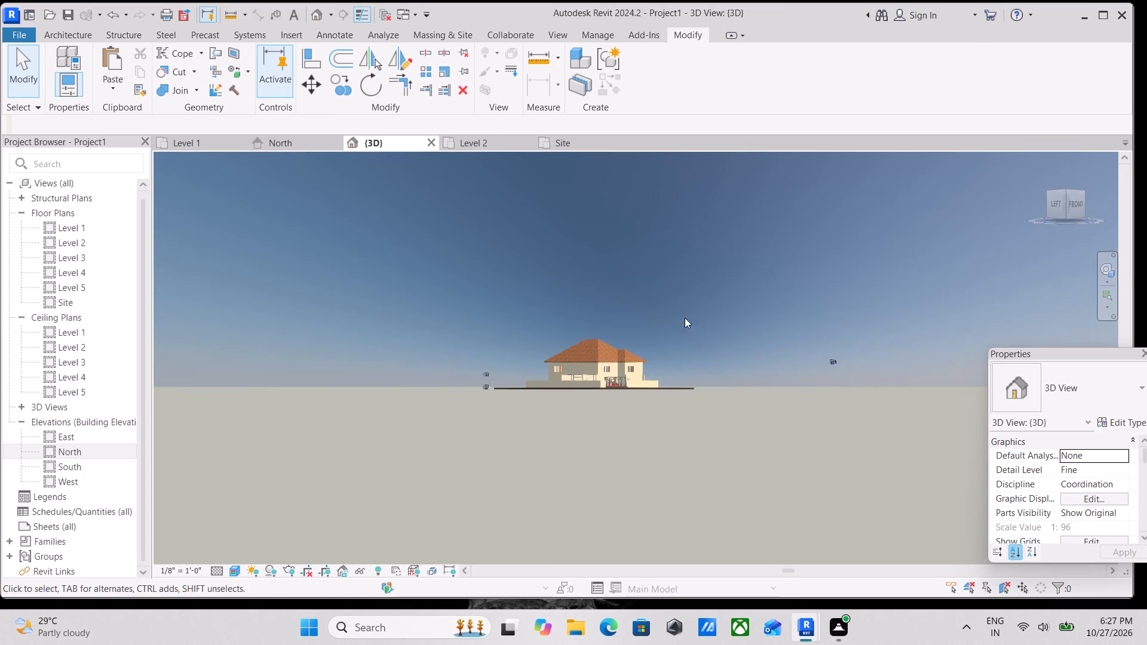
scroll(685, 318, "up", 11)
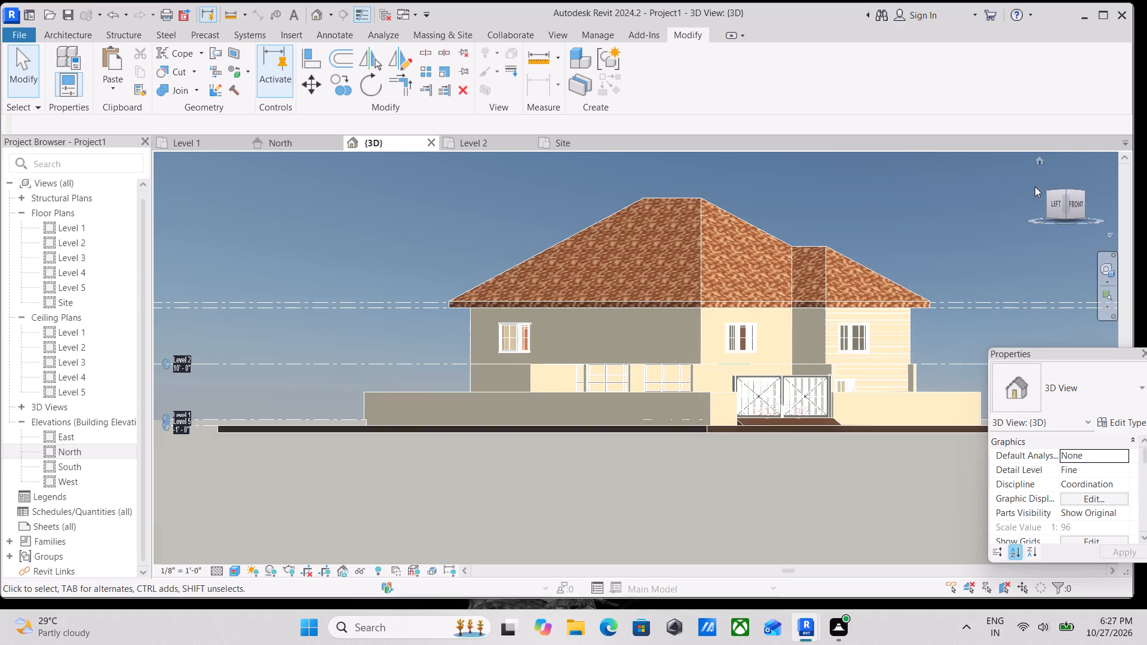
Orient the 3D view to the left side, then orbit to a raised left-front corner view framing the house, boundary walls and gate.
left_click(1054, 192)
scroll(976, 274, "up", 3)
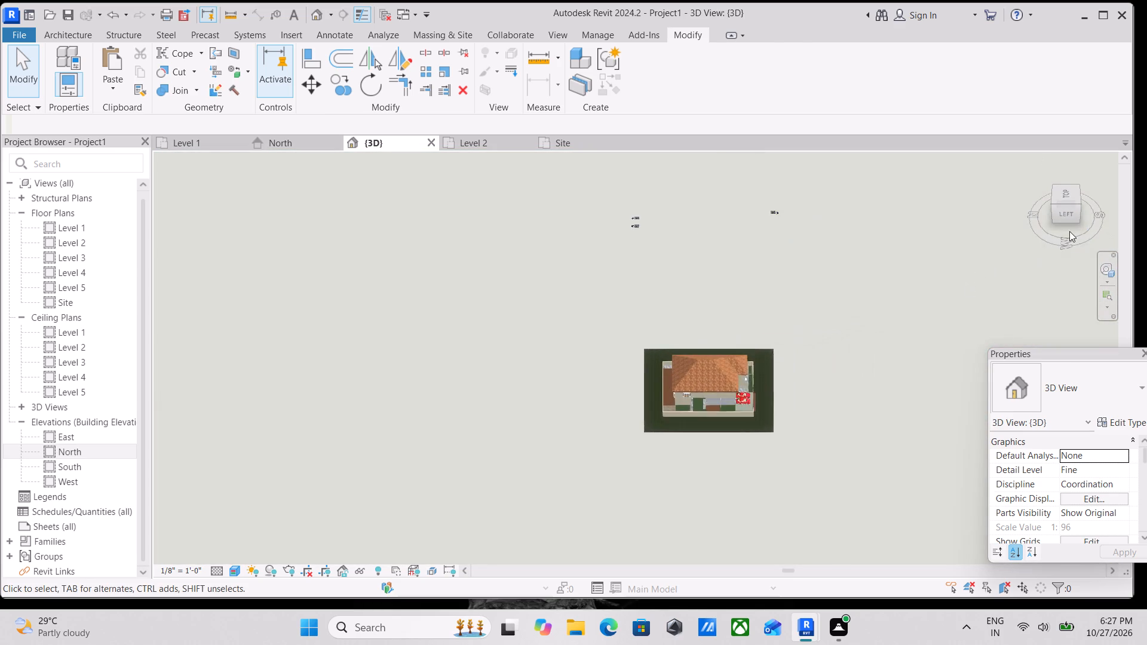
left_click(1069, 211)
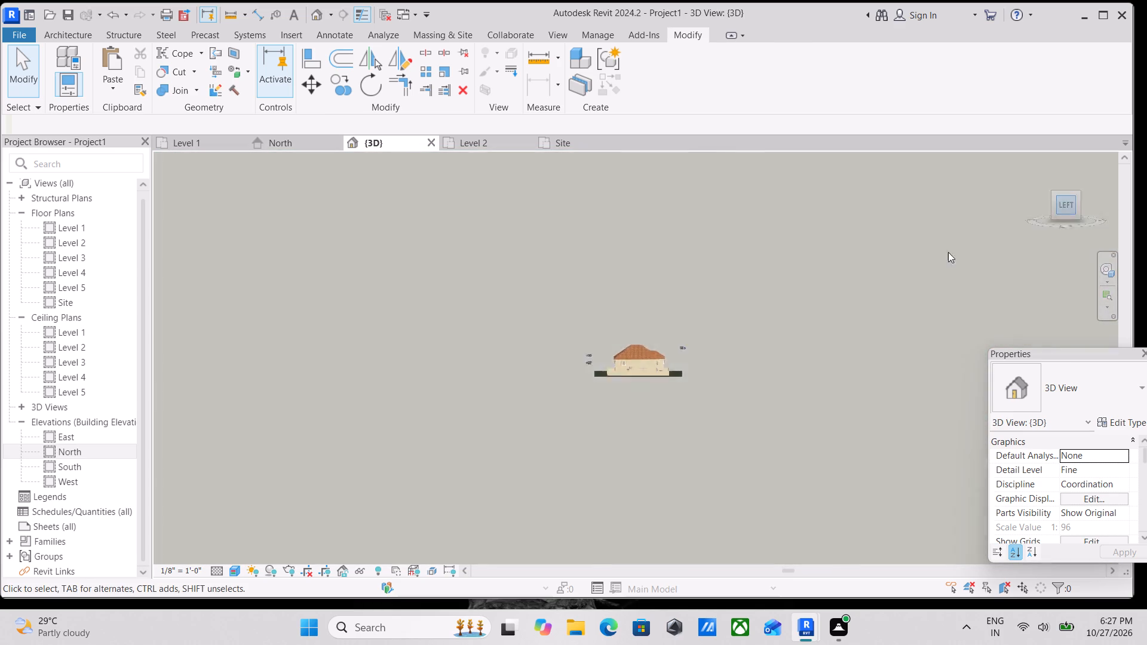
scroll(842, 303, "up", 3)
scroll(619, 495, "up", 13)
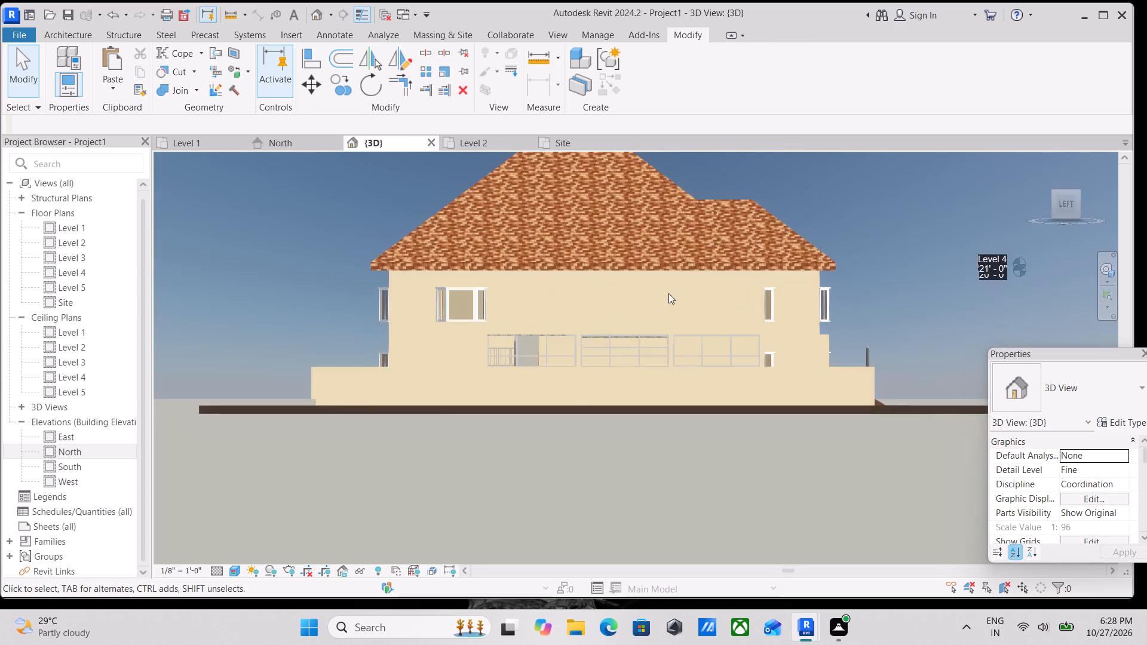
scroll(660, 351, "up", 3)
scroll(665, 341, "down", 2)
middle_click_drag(666, 339, 665, 379, "shift")
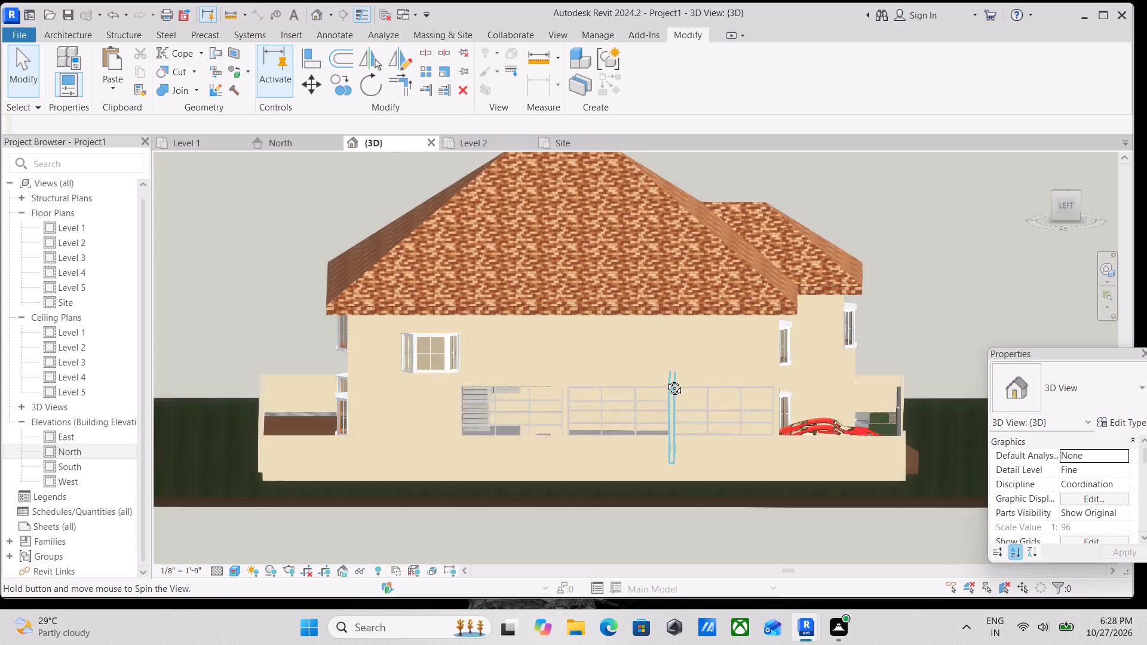
middle_click_drag(665, 379, 629, 411, "shift")
middle_click_drag(628, 412, 695, 321)
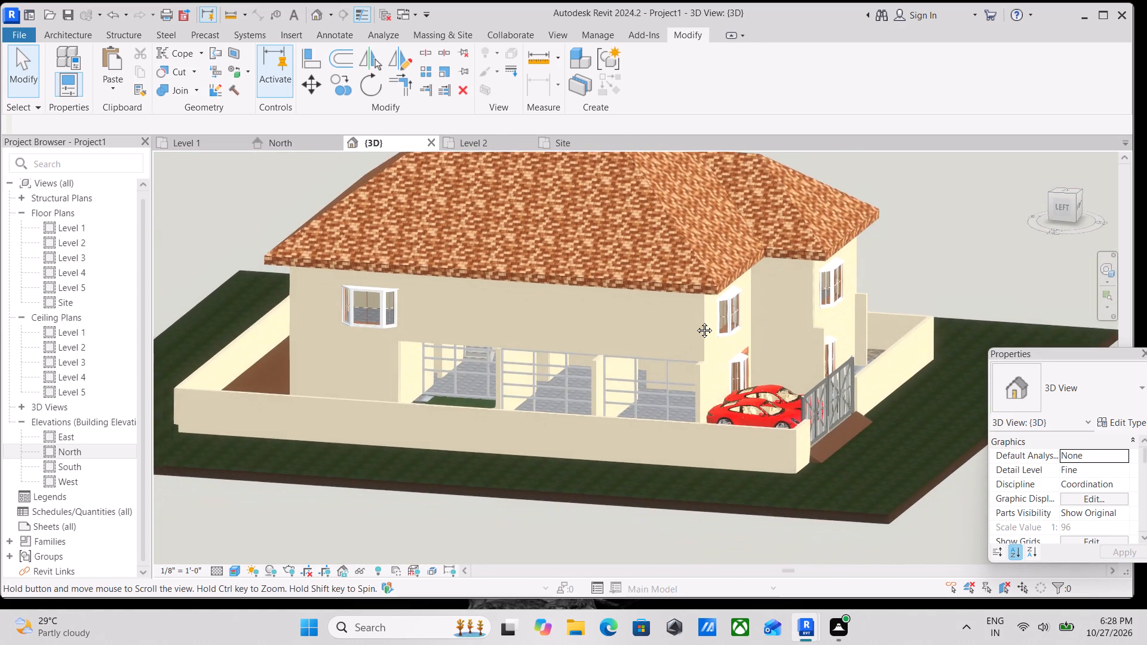
middle_click_drag(695, 321, 716, 302)
middle_click_drag(716, 302, 693, 337, "shift")
middle_click_drag(642, 355, 785, 303)
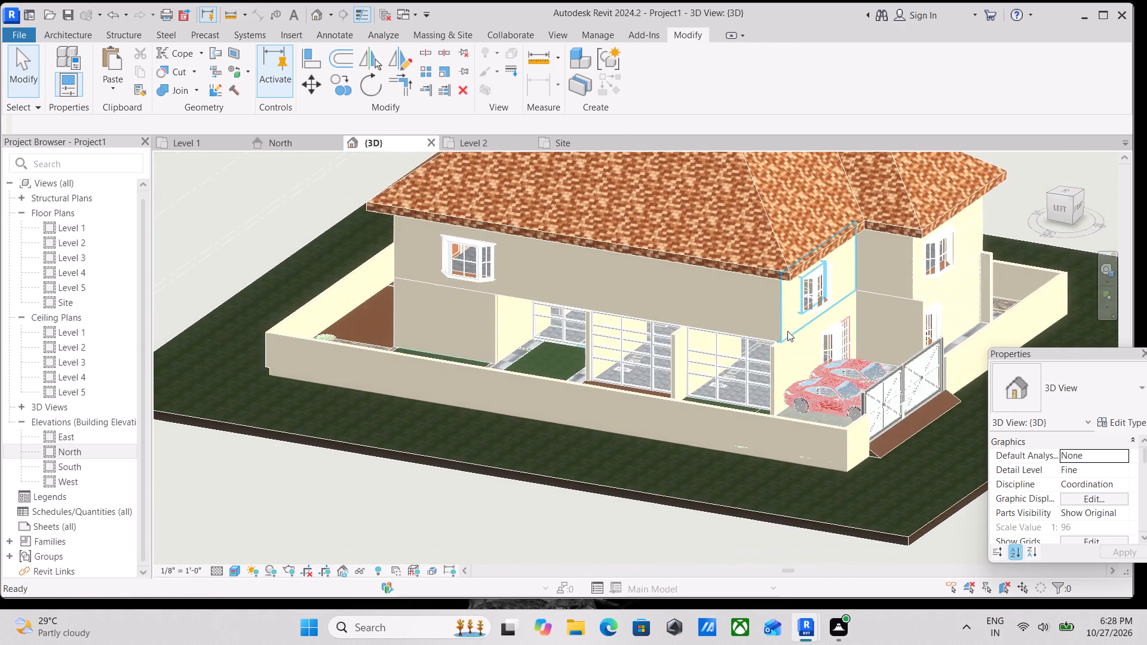
middle_click_drag(784, 344, 767, 364, "shift")
scroll(745, 364, "down", 3)
middle_click_drag(745, 364, 703, 392)
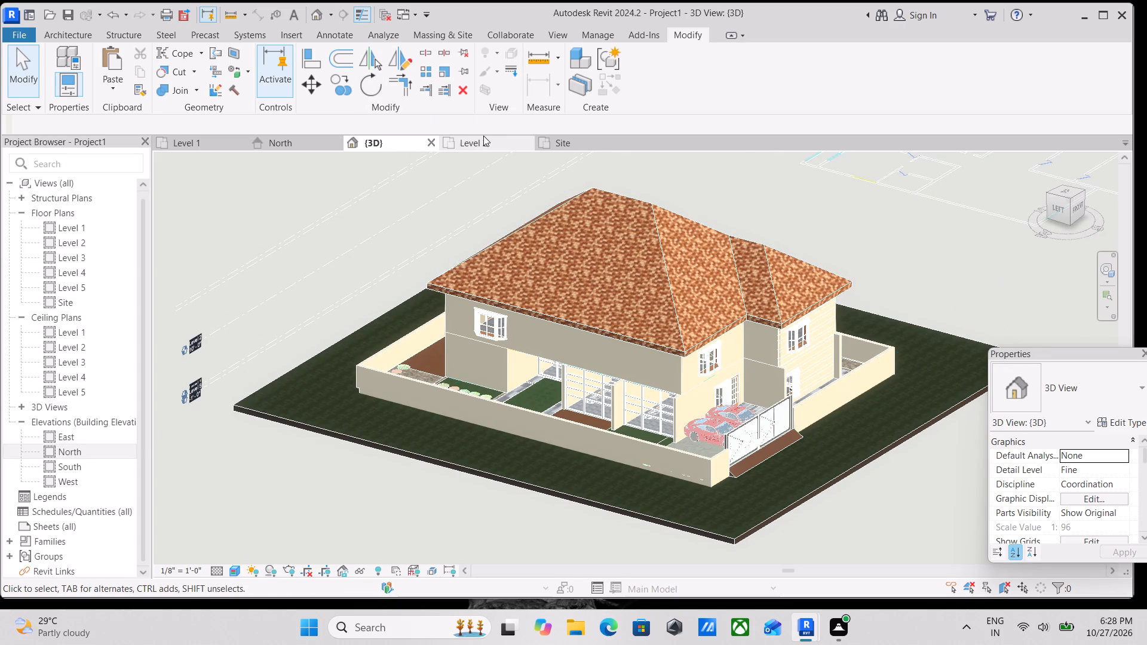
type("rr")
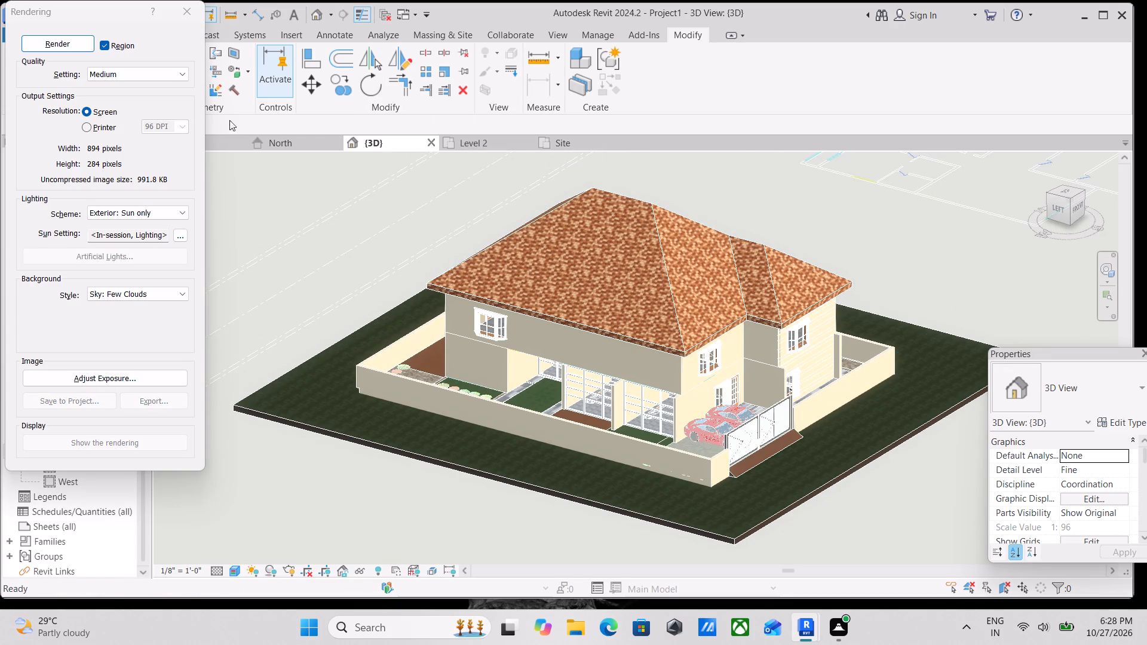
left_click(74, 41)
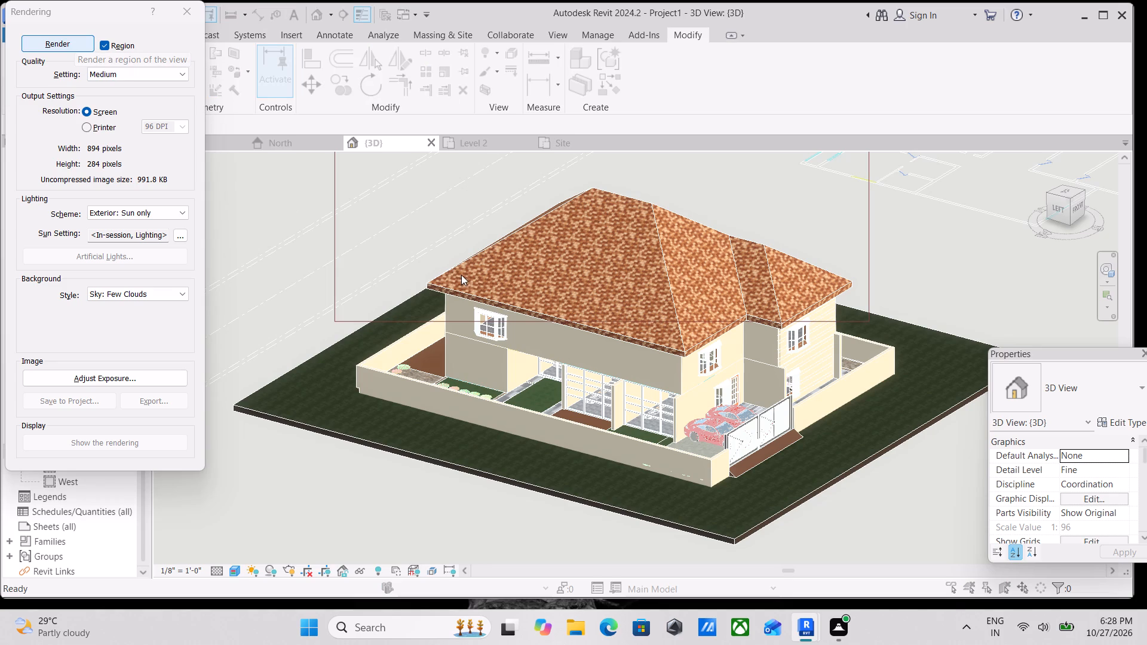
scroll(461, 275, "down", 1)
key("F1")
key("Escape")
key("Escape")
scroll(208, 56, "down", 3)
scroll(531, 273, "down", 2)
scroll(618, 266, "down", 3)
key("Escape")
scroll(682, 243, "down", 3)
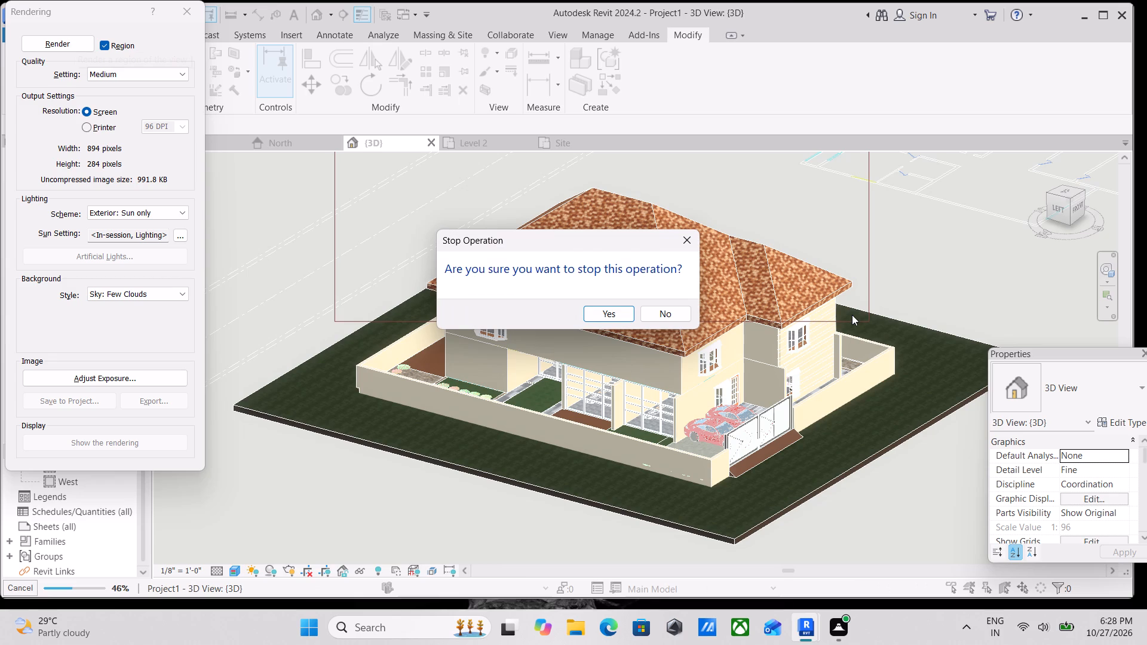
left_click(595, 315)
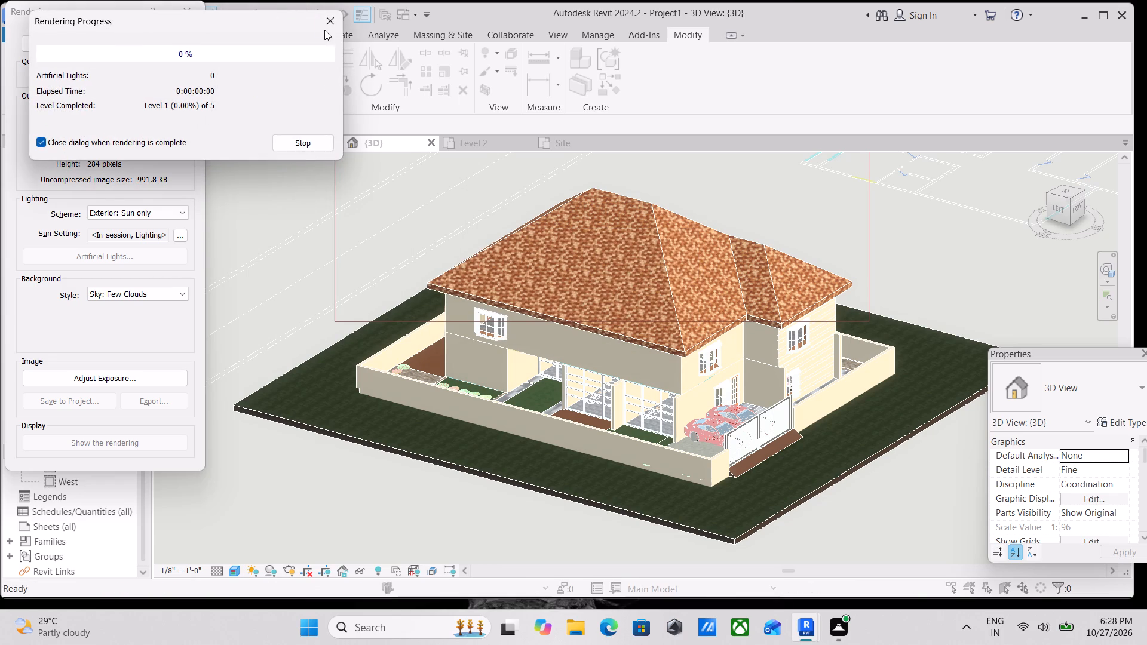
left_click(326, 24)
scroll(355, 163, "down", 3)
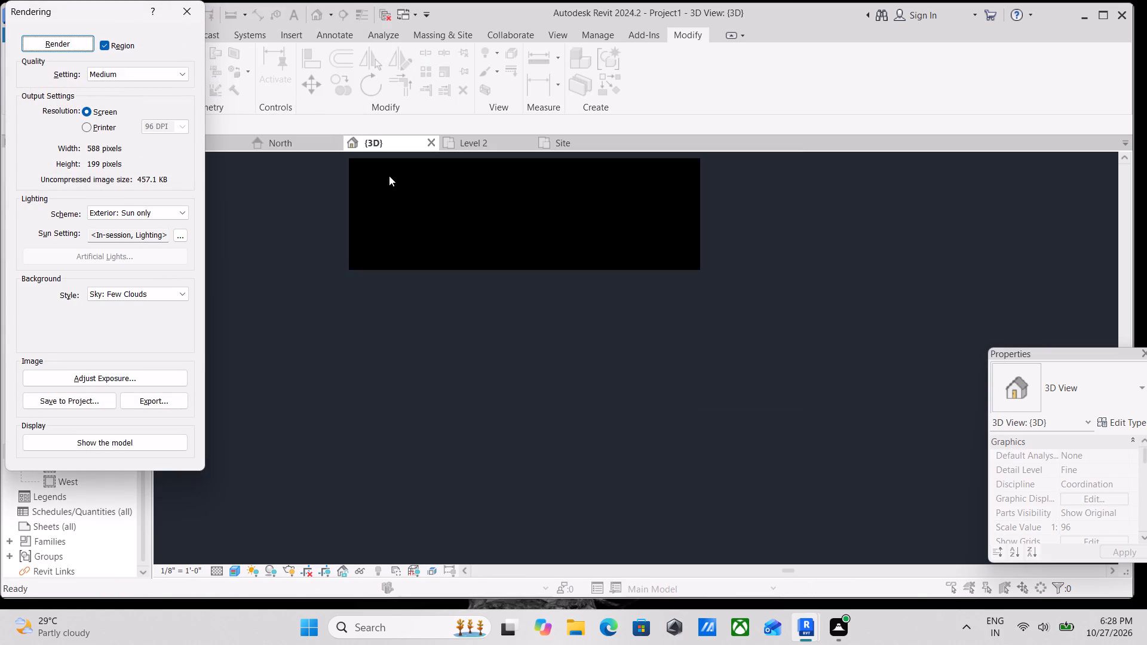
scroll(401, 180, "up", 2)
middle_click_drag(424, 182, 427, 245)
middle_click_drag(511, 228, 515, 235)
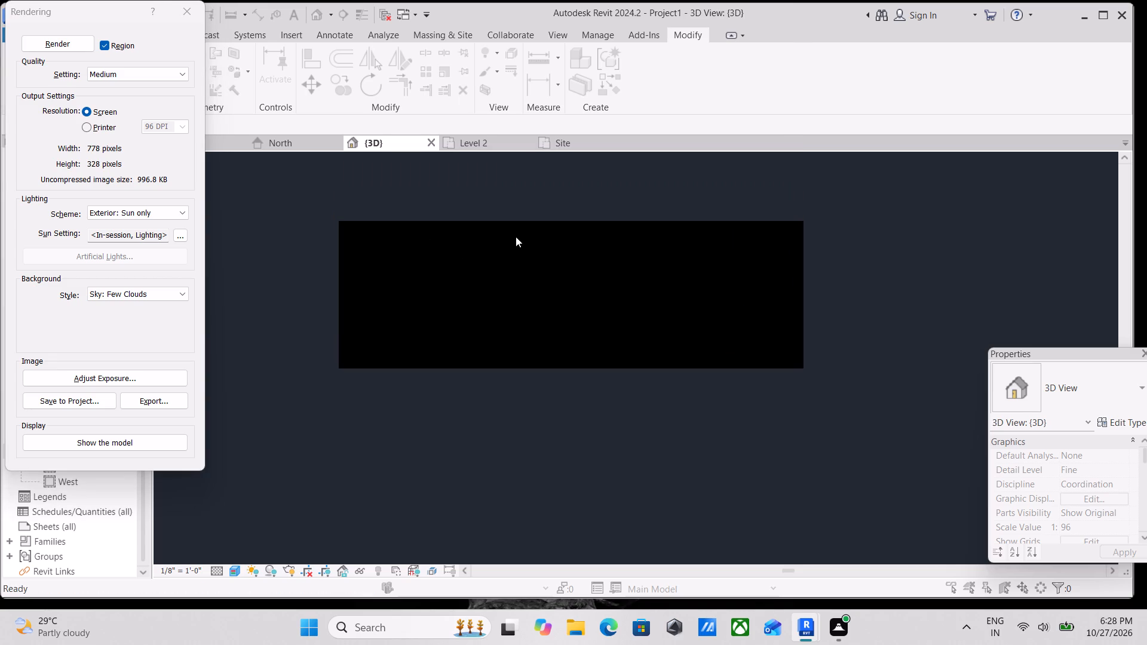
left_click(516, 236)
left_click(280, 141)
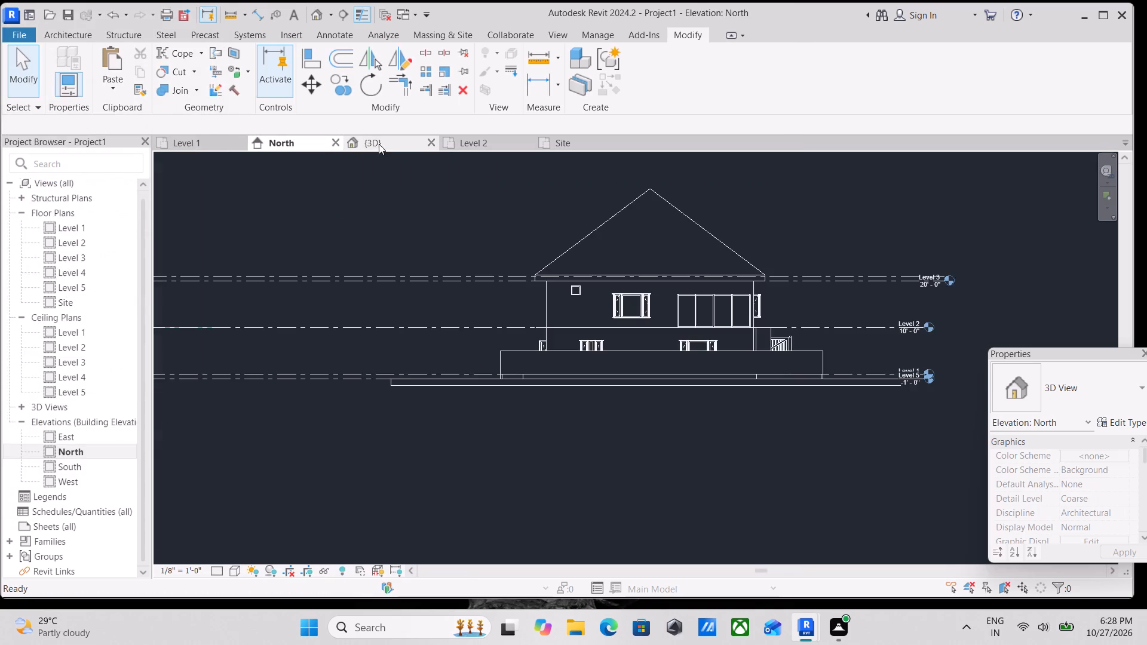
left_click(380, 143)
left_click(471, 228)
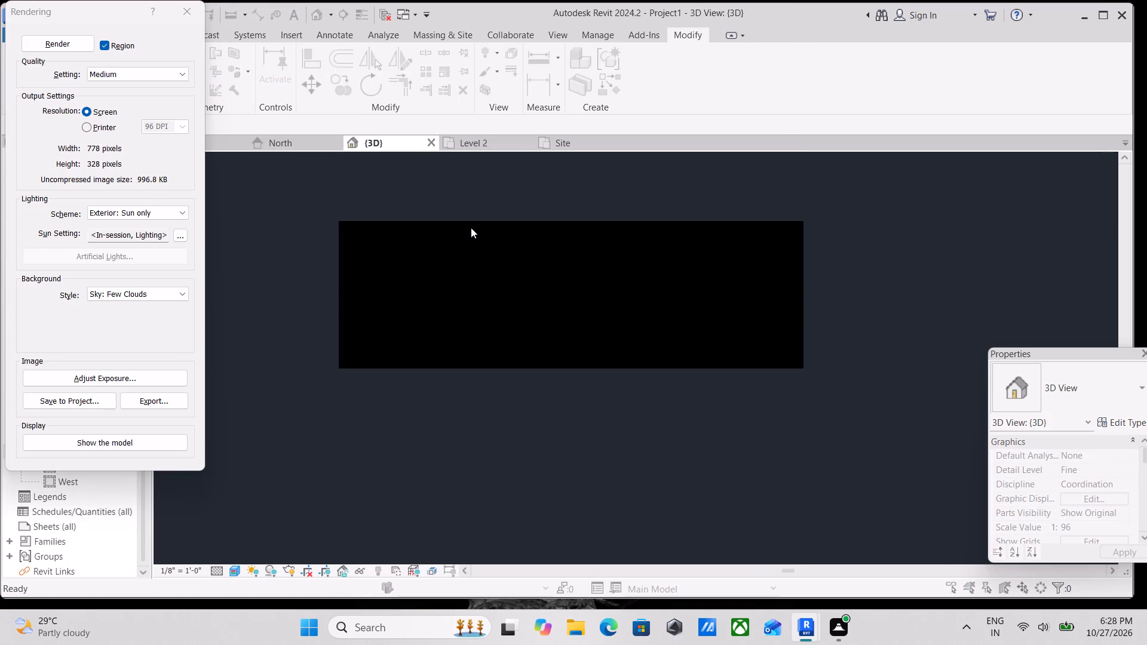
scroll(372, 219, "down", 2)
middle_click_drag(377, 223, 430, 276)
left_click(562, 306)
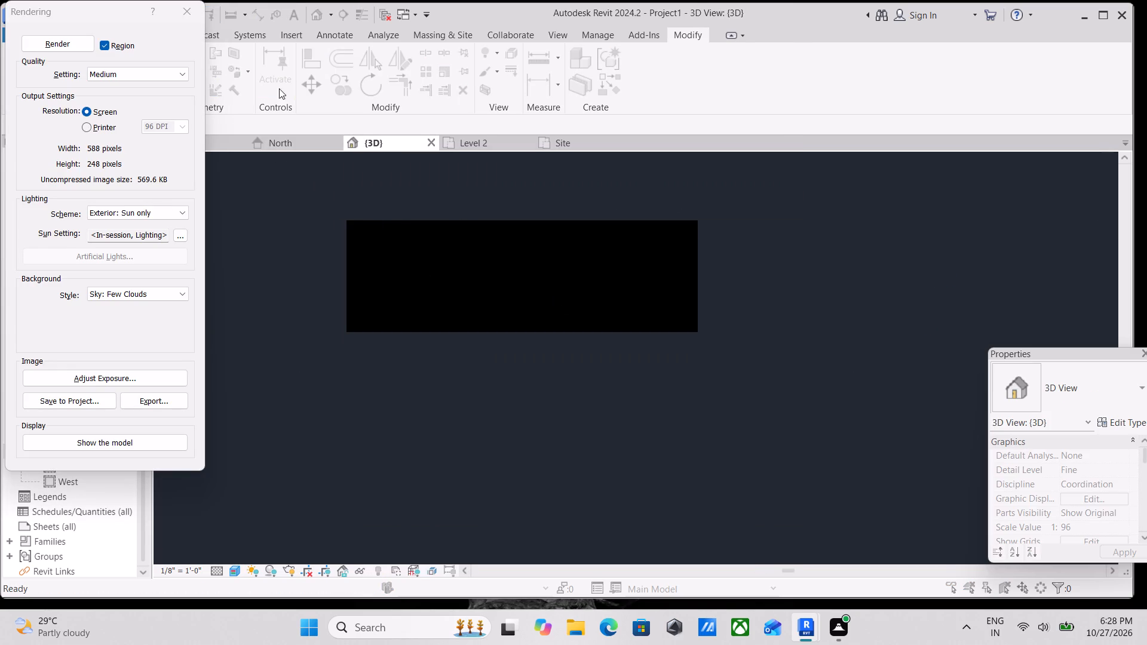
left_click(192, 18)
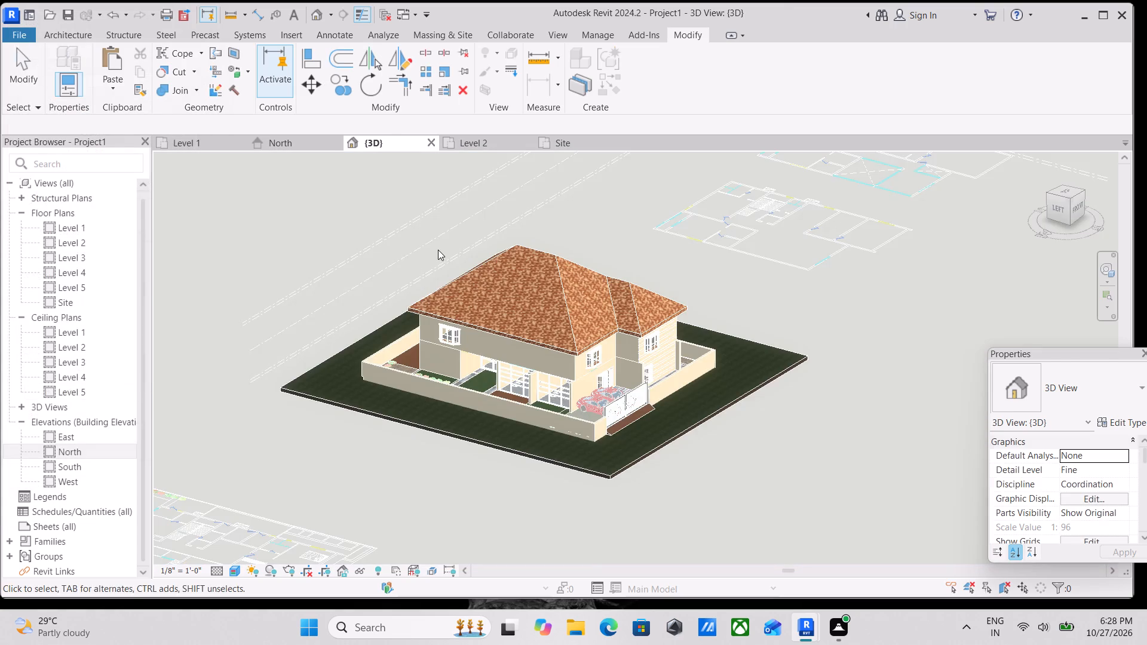
Frame the house in the raised left-front corner view and open the rendering settings.
scroll(533, 297, "up", 1)
middle_click_drag(533, 297, 584, 208)
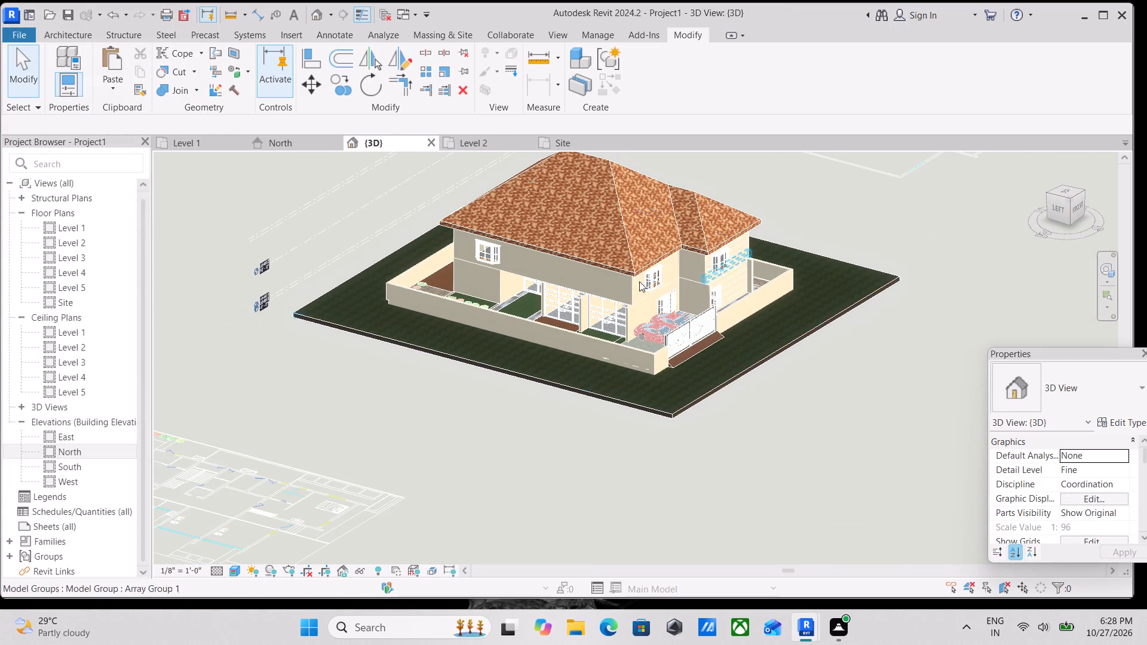
middle_click_drag(576, 290, 646, 303)
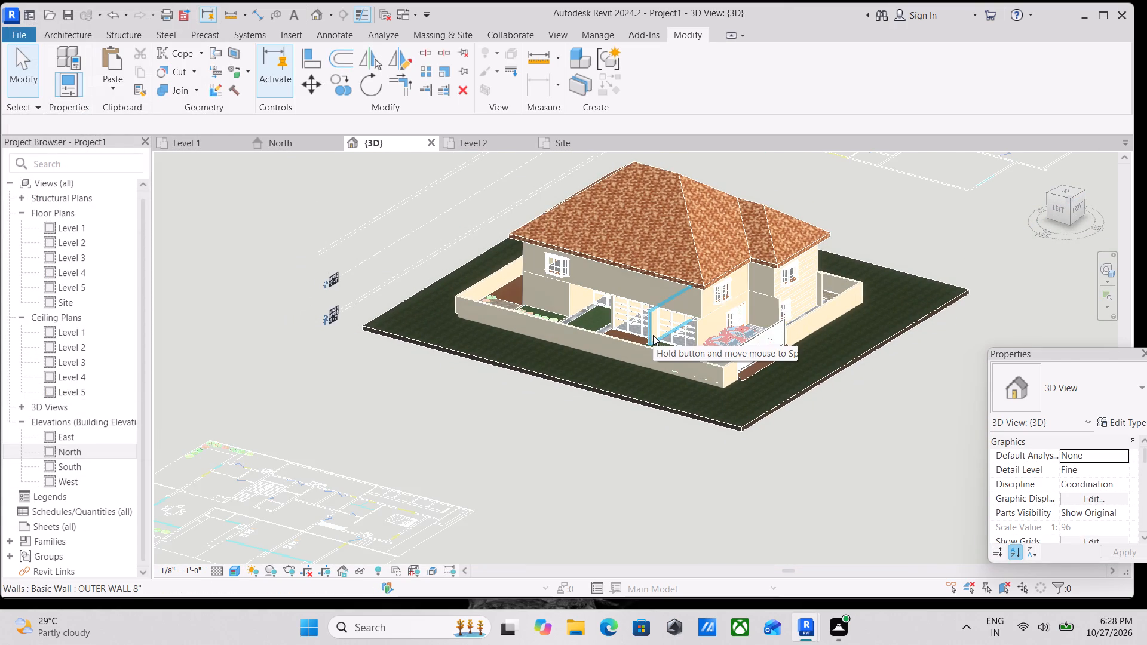
type("rr")
Select the render region and extend its lower edge down past the front boundary wall and car gate.
scroll(676, 319, "down", 2)
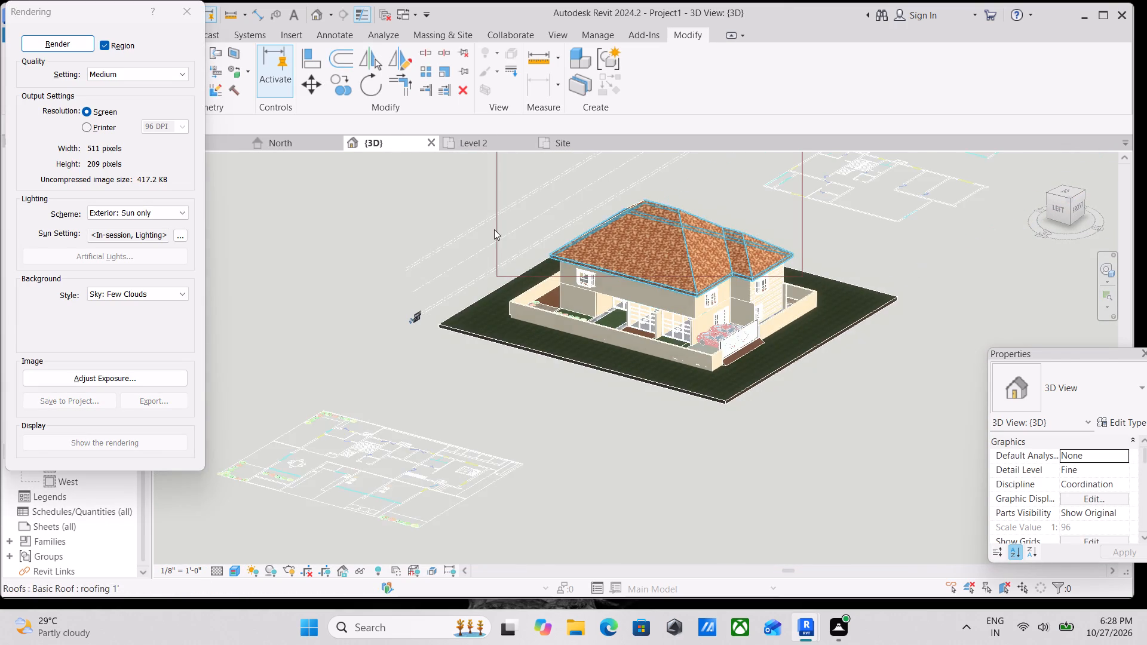
middle_click_drag(510, 241, 539, 336)
scroll(605, 416, "up", 3)
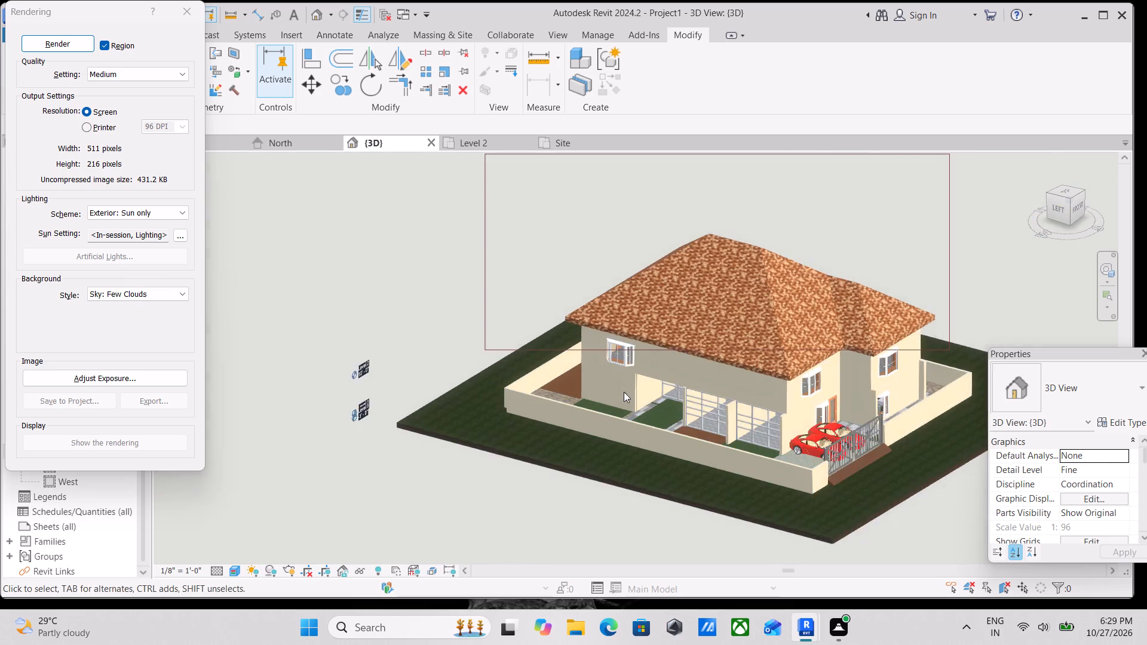
scroll(624, 392, "up", 2)
left_click(448, 339)
scroll(557, 339, "down", 1)
middle_click_drag(557, 339, 560, 250)
scroll(771, 257, "up", 3)
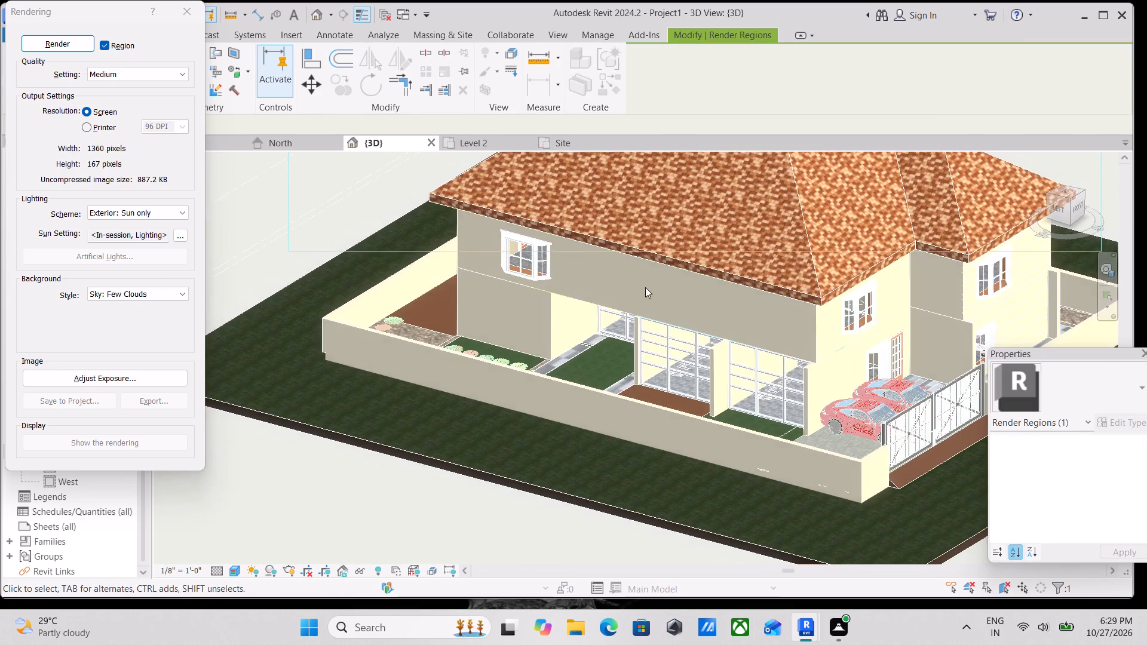
scroll(591, 284, "down", 2)
middle_click_drag(591, 283, 434, 516)
scroll(572, 388, "down", 3)
middle_click_drag(572, 388, 609, 357)
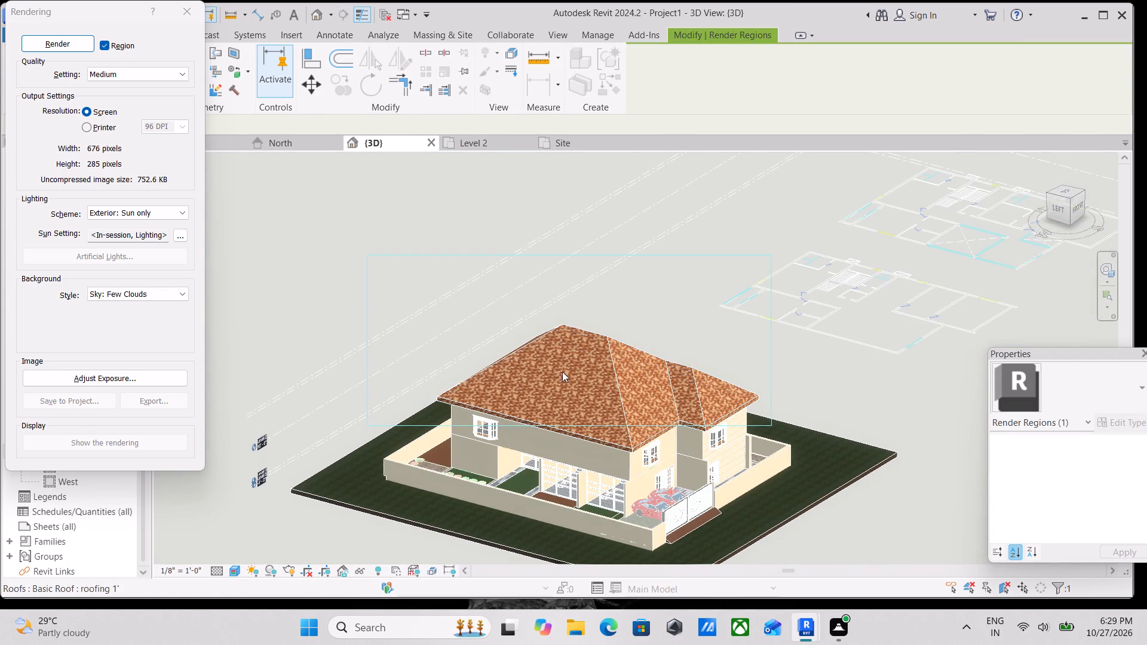
key("Escape")
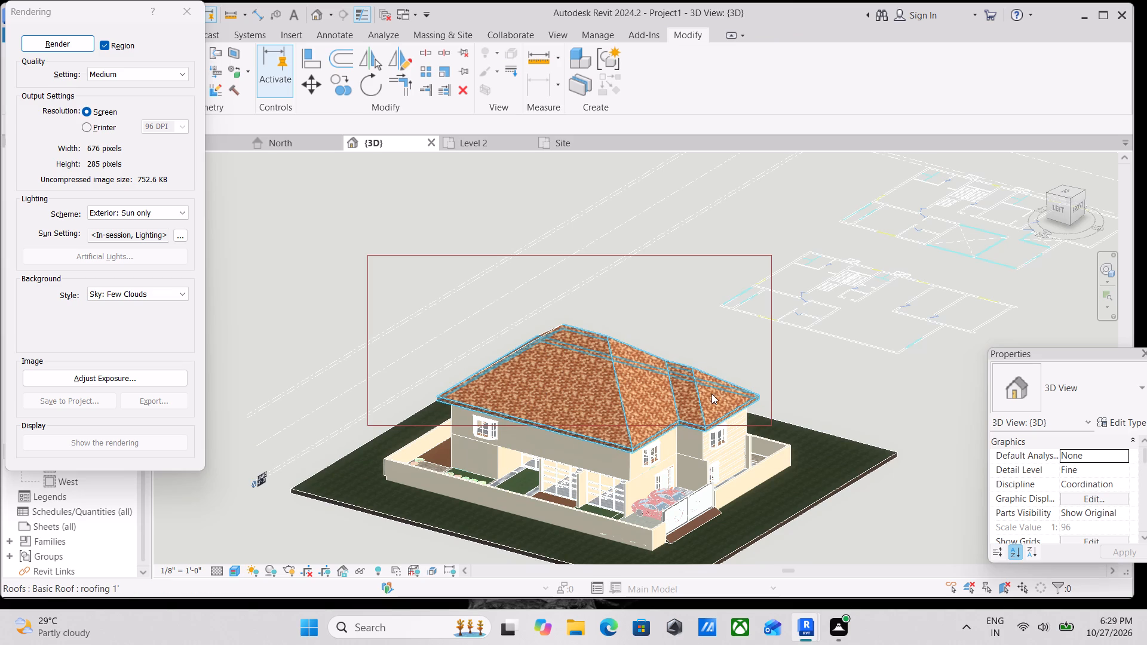
left_click(770, 346)
scroll(634, 505, "up", 1)
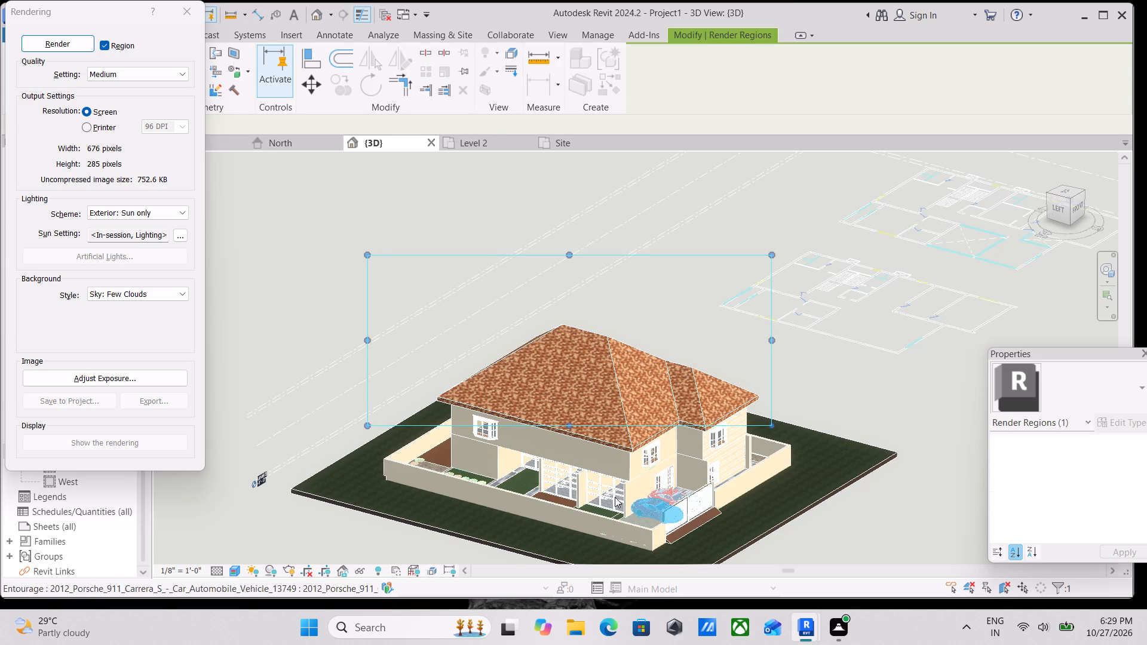
scroll(615, 497, "up", 1)
left_click_drag(550, 400, 551, 403)
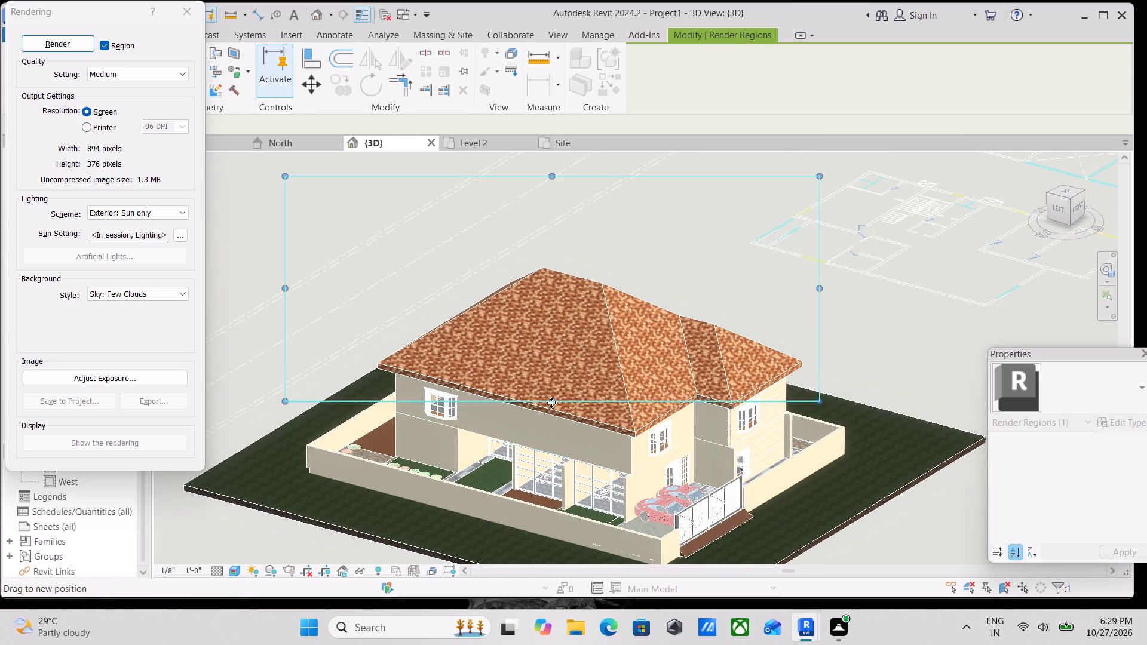
left_click_drag(551, 403, 584, 521)
middle_click_drag(584, 521, 624, 406)
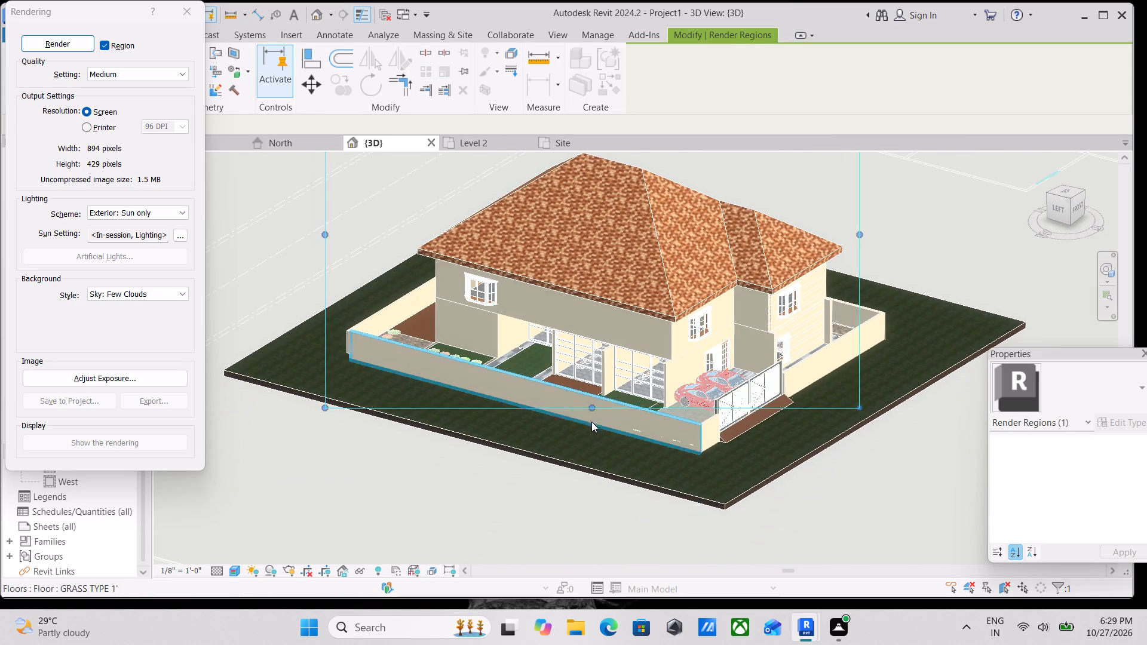
left_click_drag(590, 403, 605, 454)
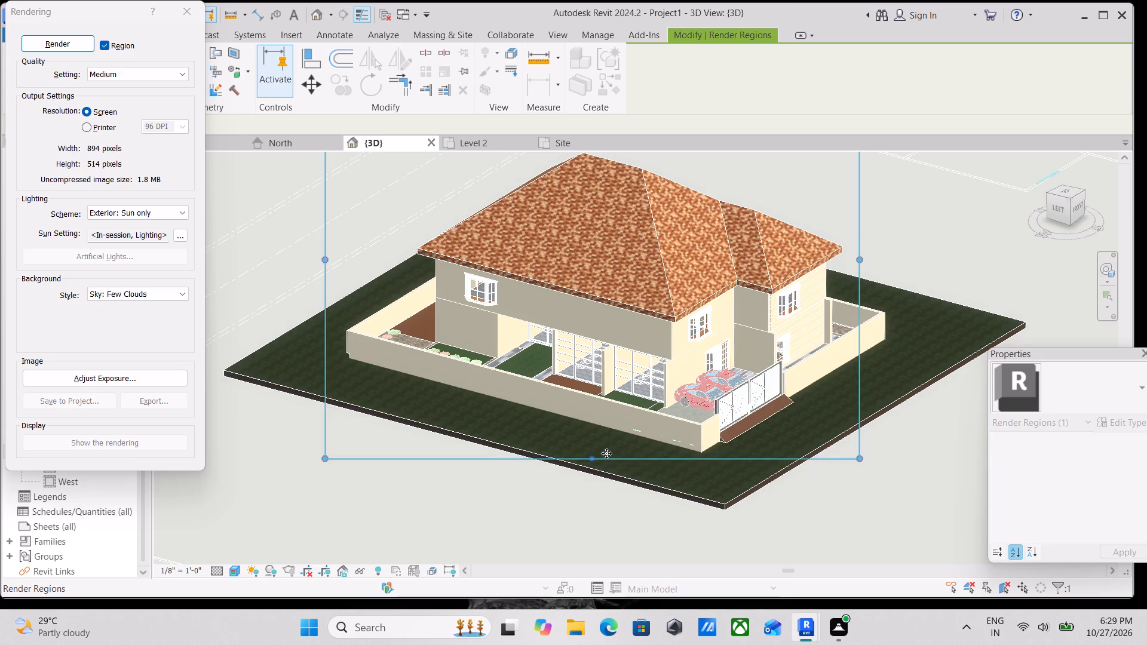
Widen the render region beyond the side boundary wall, lower its top edge to make it 949 × 499 pixels, and render at Medium quality.
middle_click_drag(624, 438, 553, 555)
left_click_drag(787, 374, 820, 379)
middle_click_drag(655, 385, 743, 380)
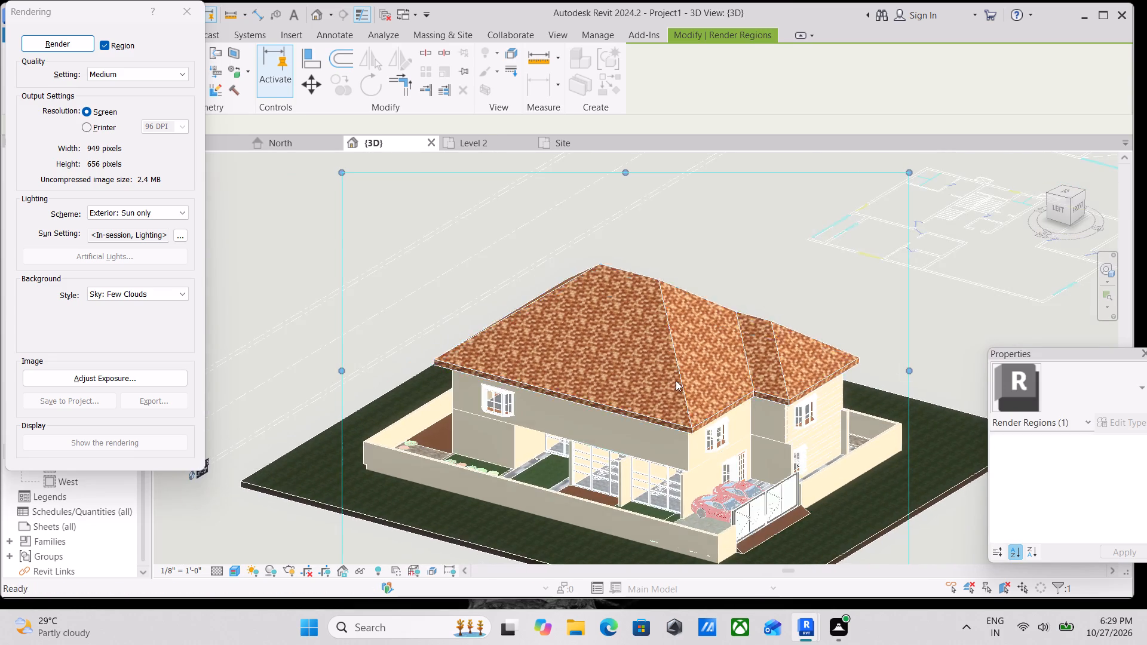
middle_click_drag(658, 376, 665, 410)
left_click_drag(637, 202, 642, 240)
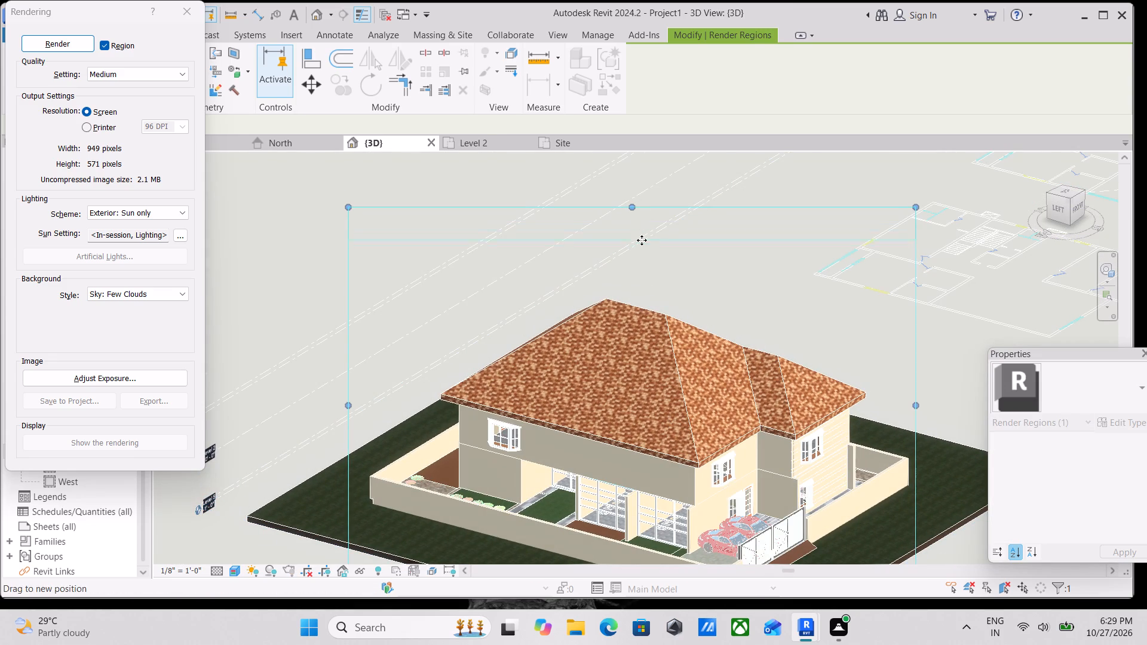
left_click_drag(642, 240, 642, 242)
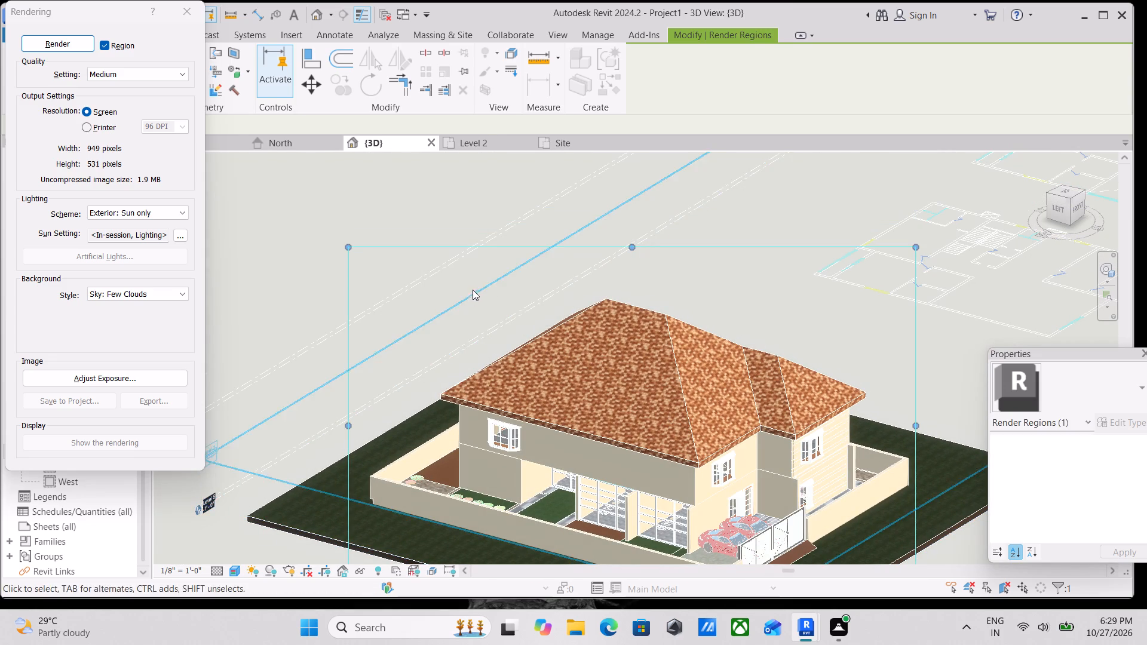
left_click_drag(632, 245, 630, 264)
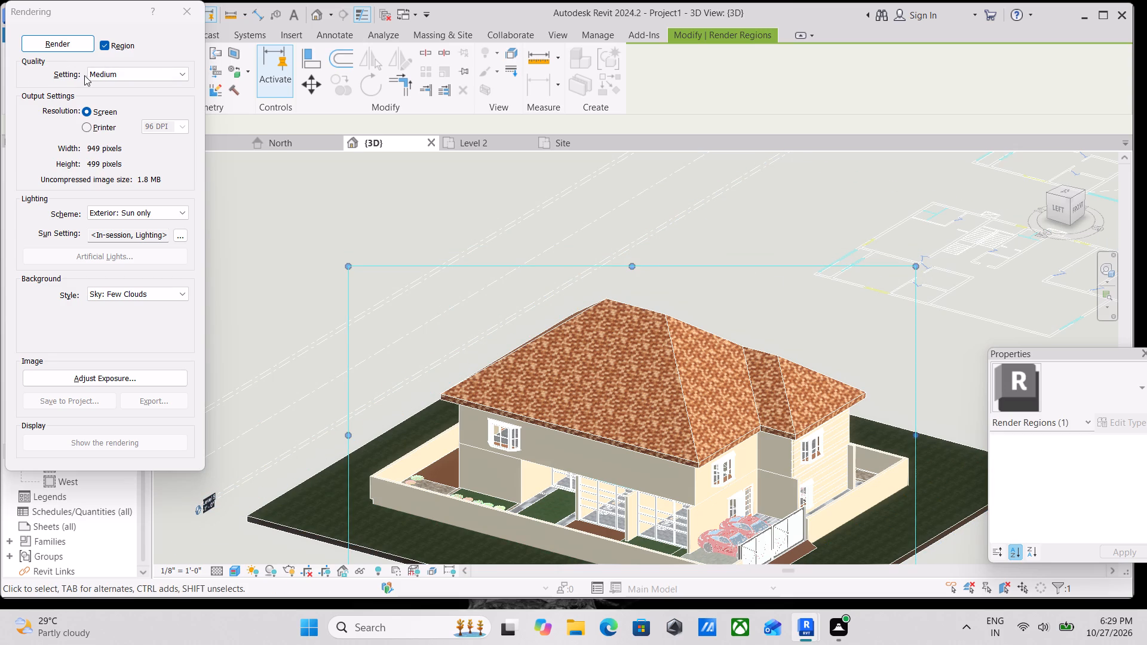
left_click(62, 41)
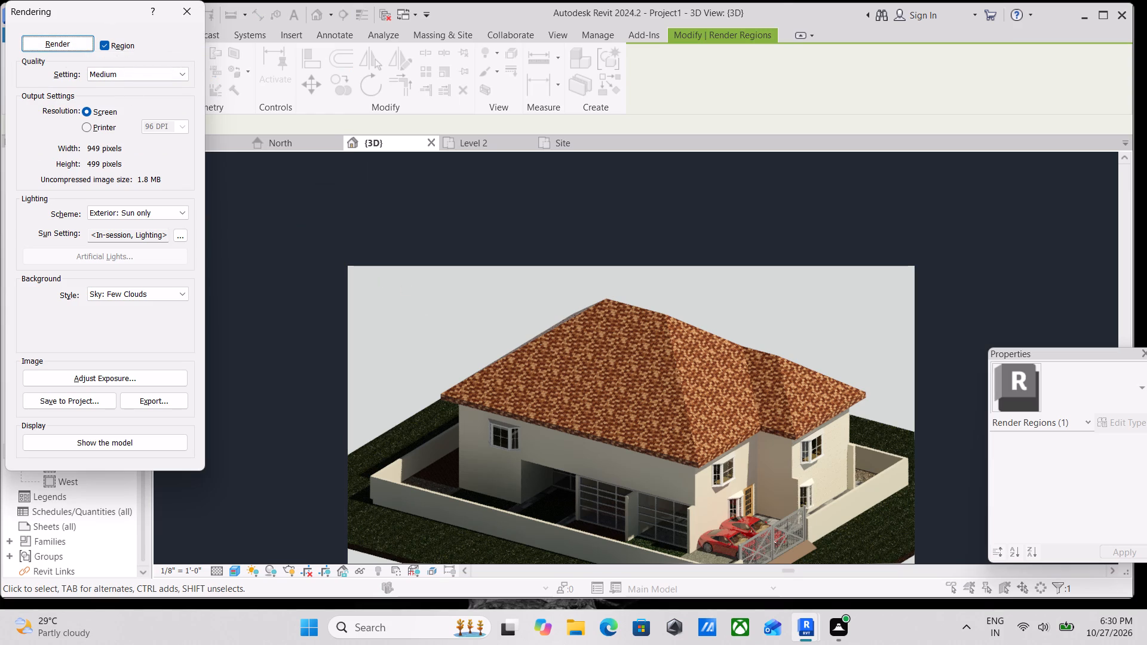
Capture a rectangular screen snip of the rendered left-front corner view, then close the rendering settings.
key("shift+super+s")
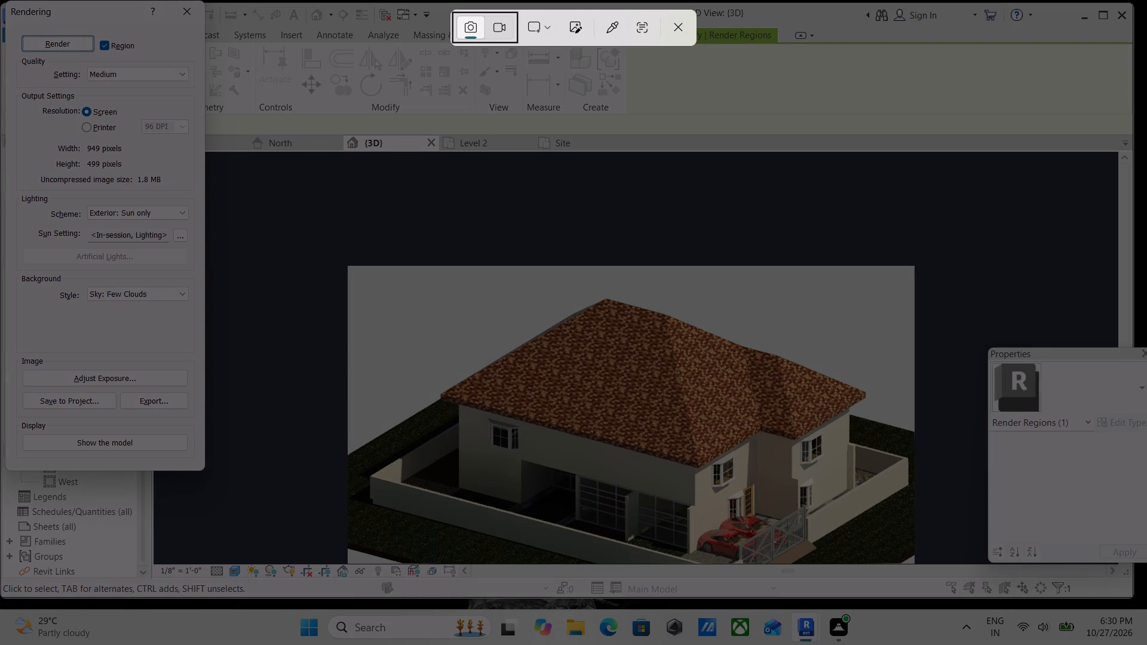
left_click_drag(343, 244, 616, 512)
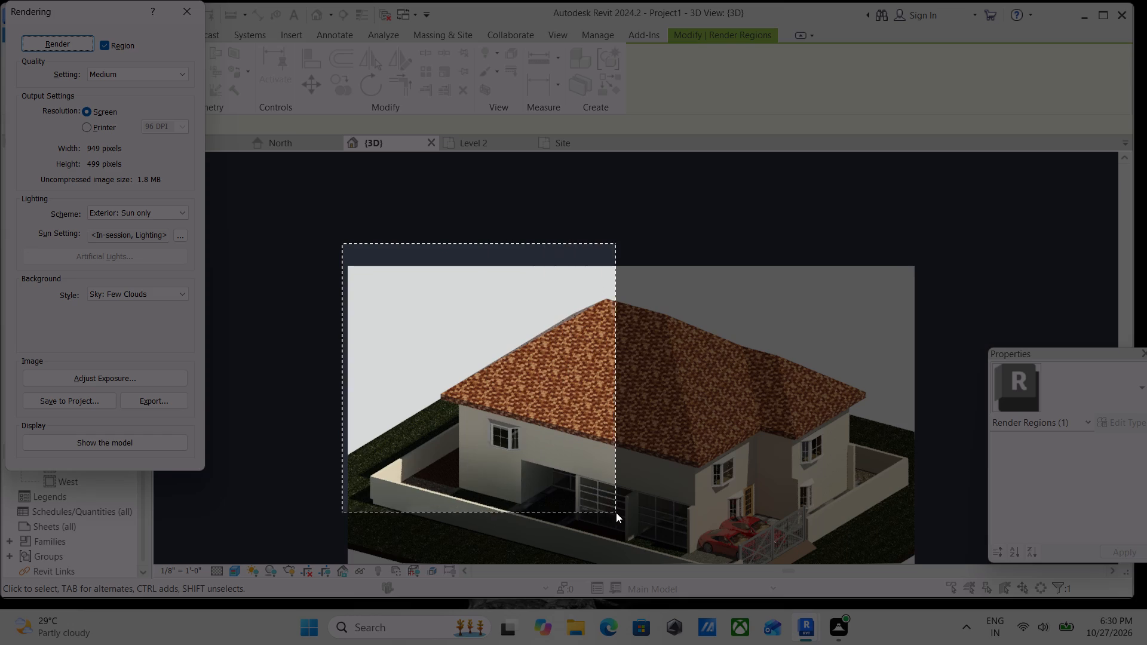
left_click_drag(616, 512, 916, 561)
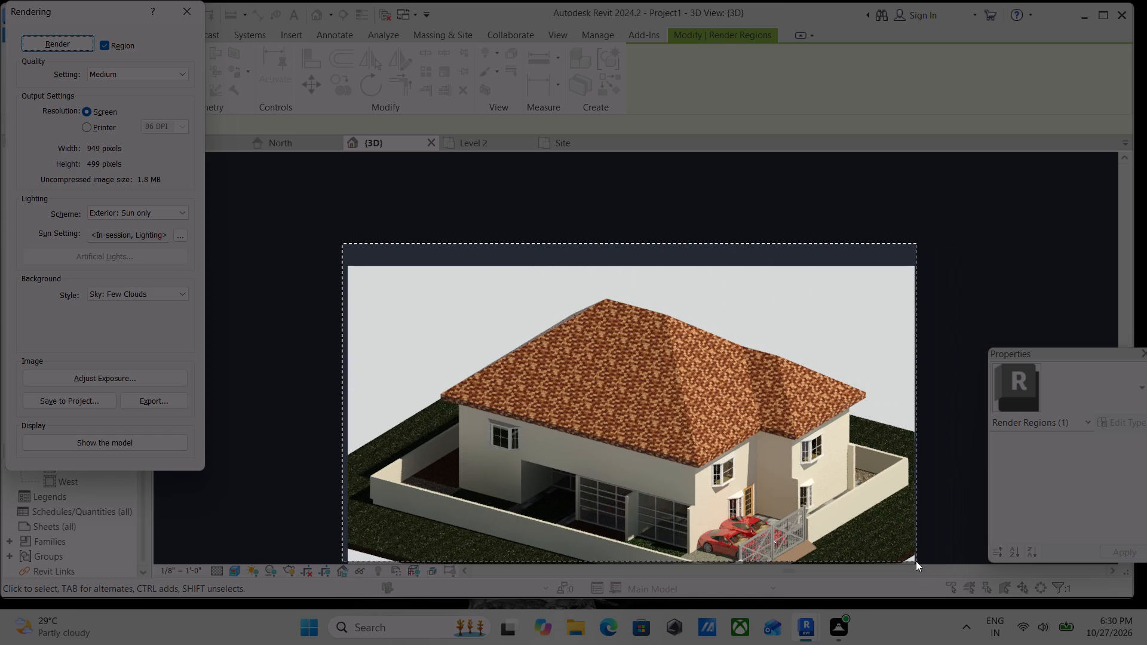
left_click_drag(916, 561, 921, 566)
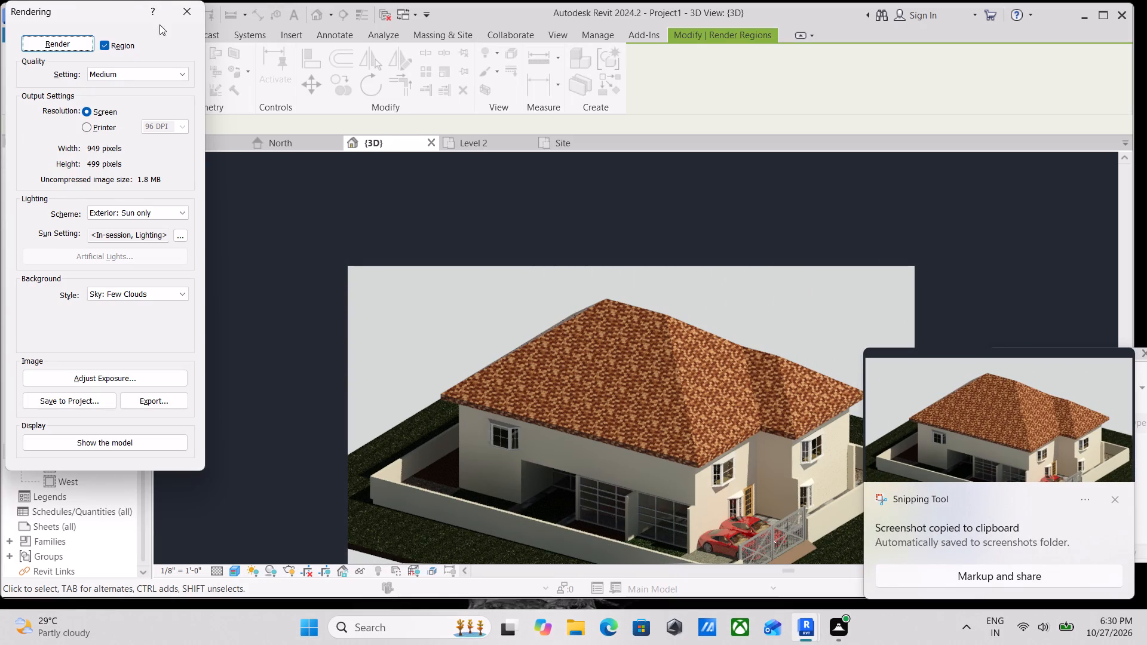
left_click(192, 2)
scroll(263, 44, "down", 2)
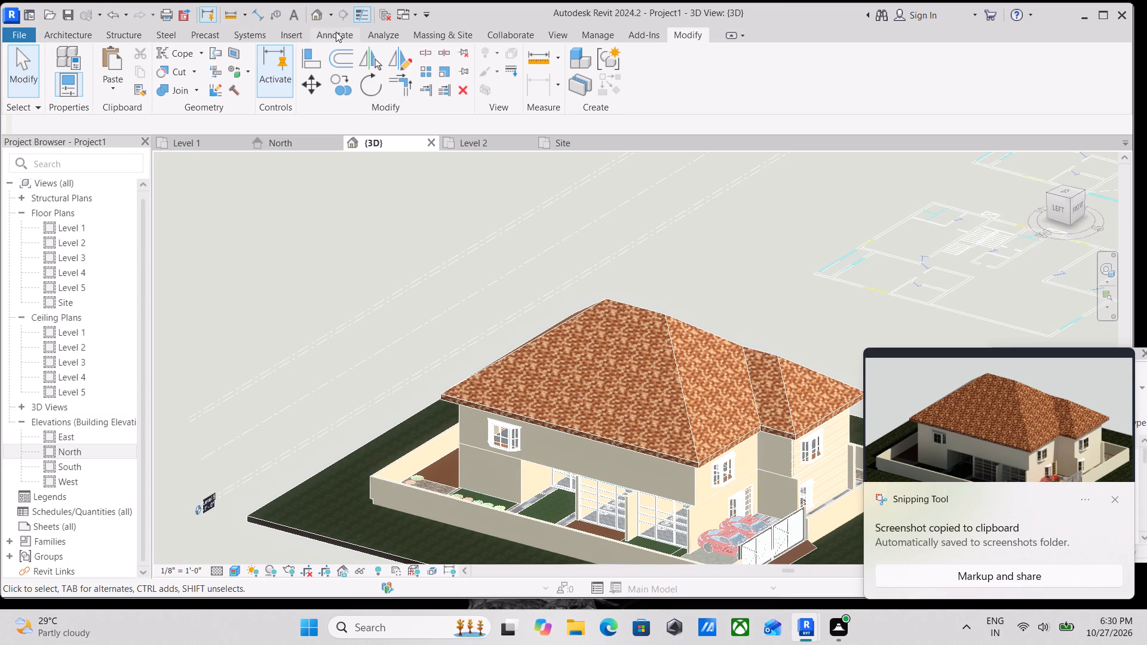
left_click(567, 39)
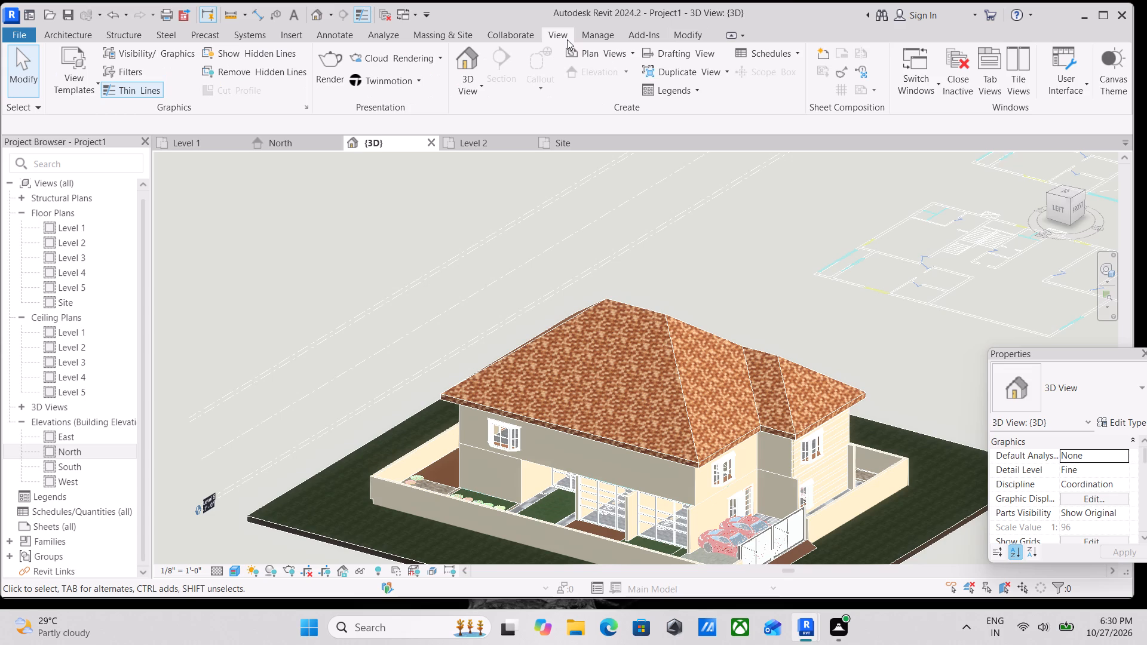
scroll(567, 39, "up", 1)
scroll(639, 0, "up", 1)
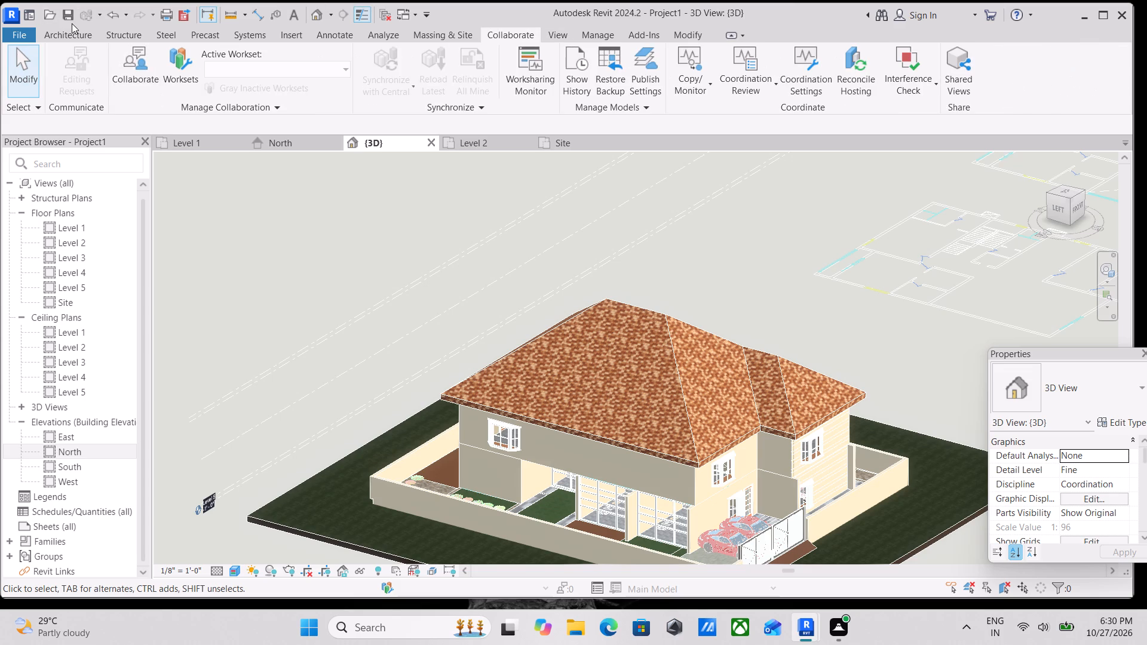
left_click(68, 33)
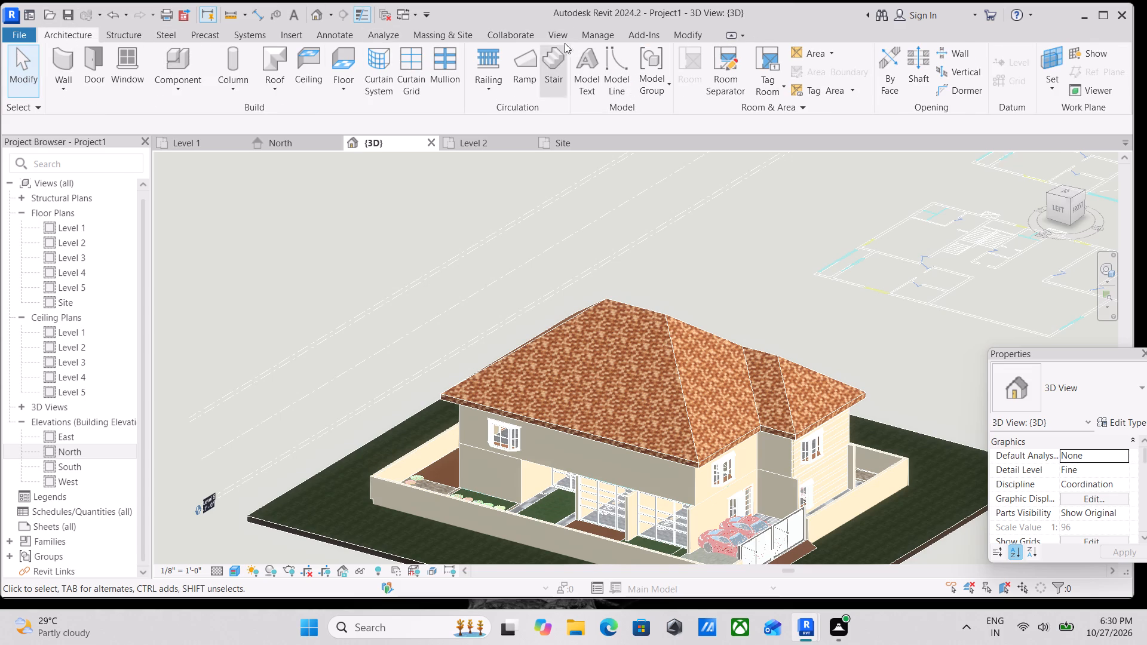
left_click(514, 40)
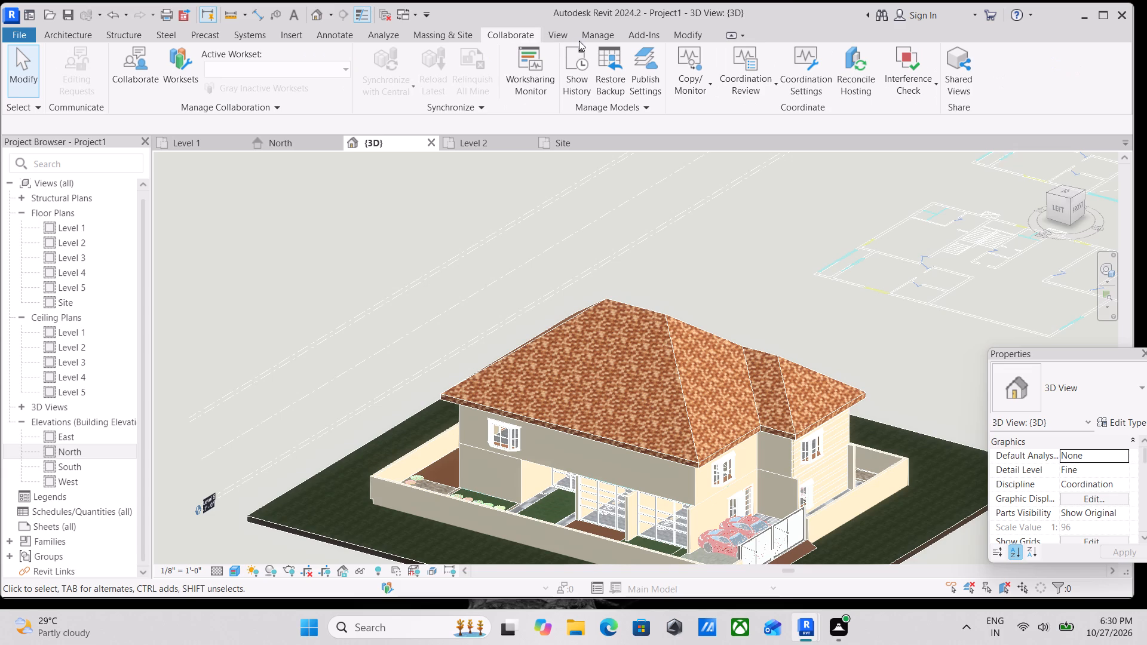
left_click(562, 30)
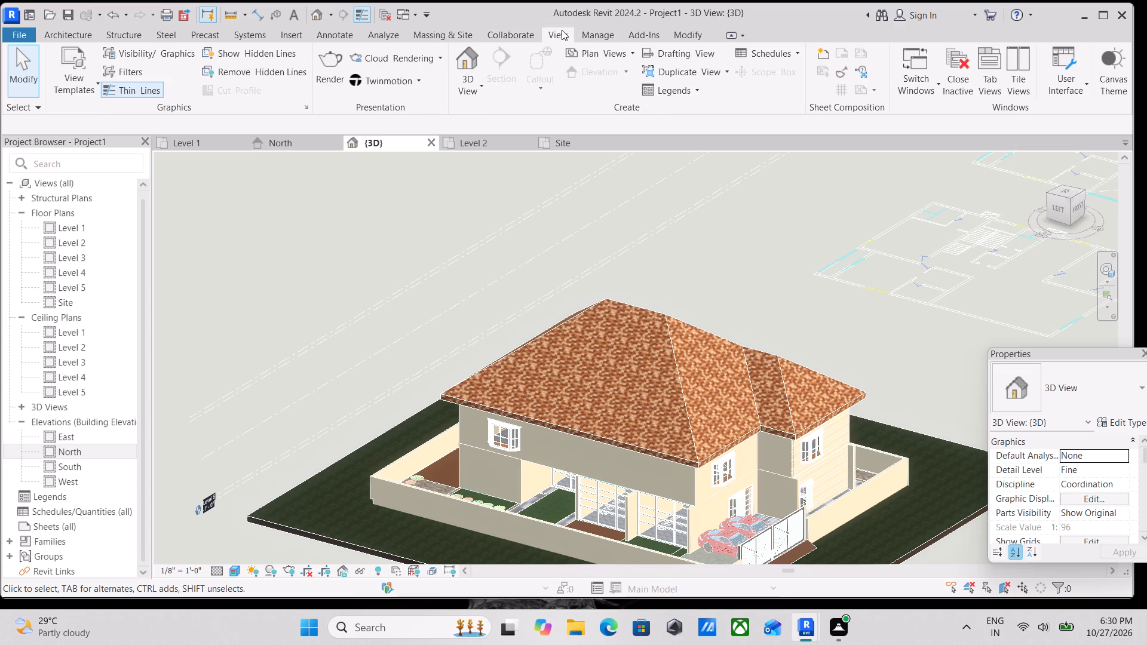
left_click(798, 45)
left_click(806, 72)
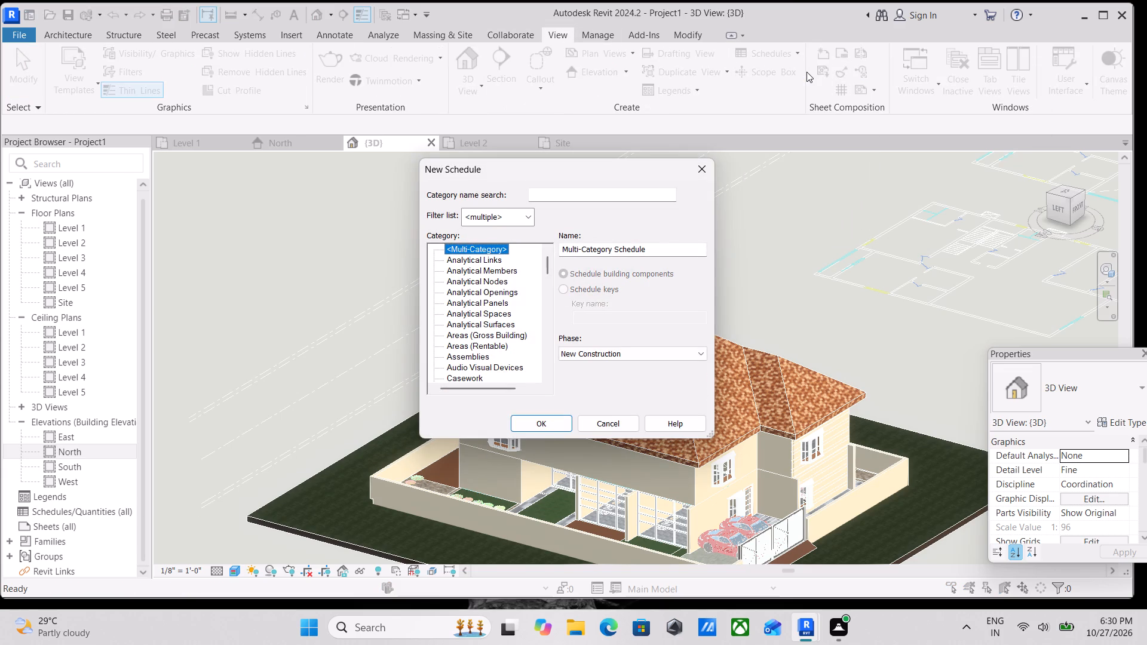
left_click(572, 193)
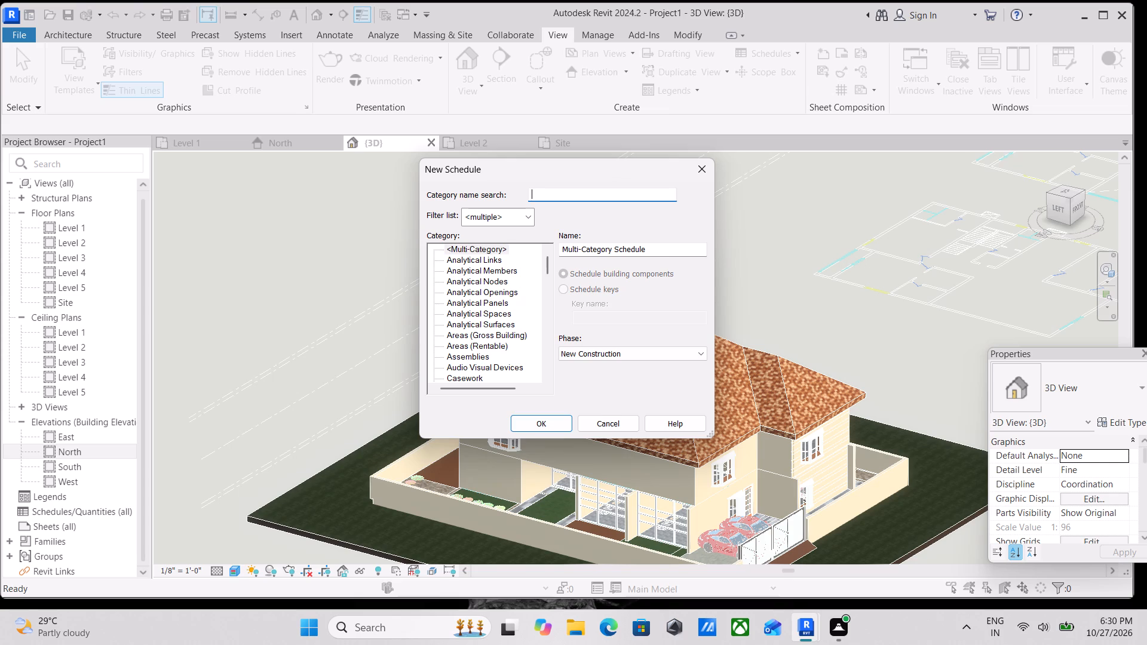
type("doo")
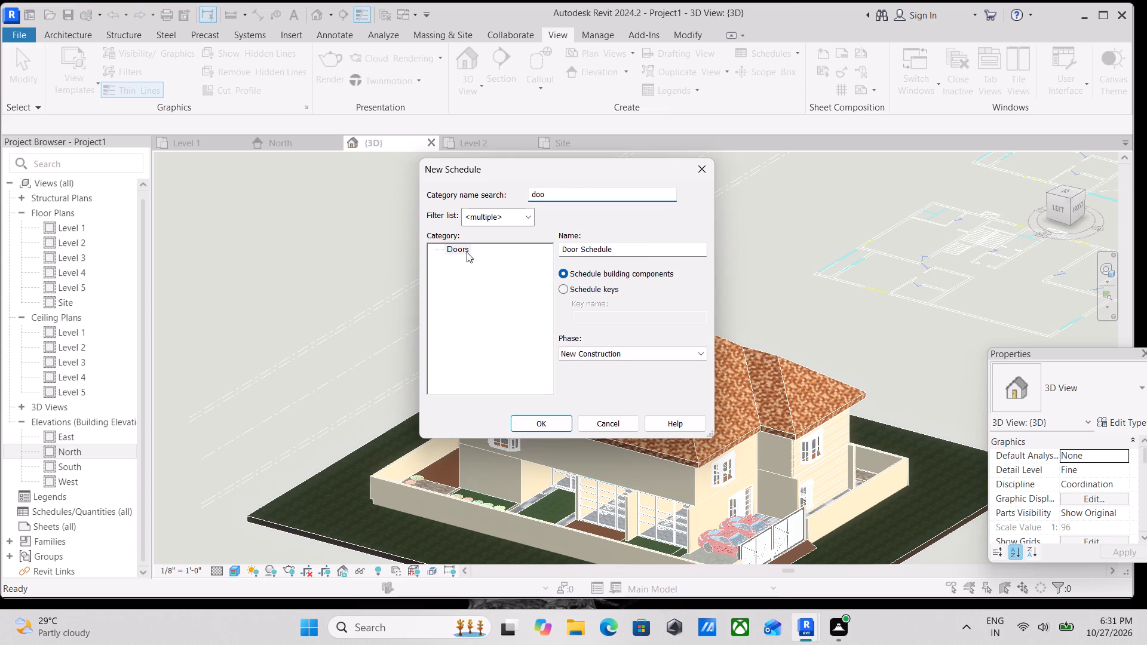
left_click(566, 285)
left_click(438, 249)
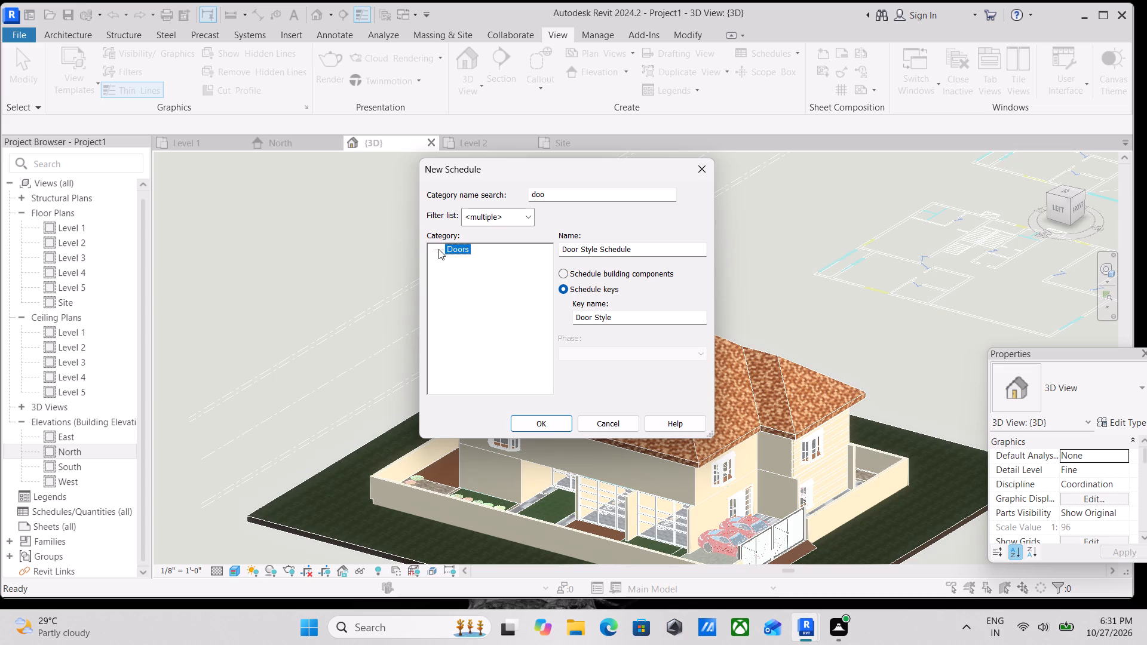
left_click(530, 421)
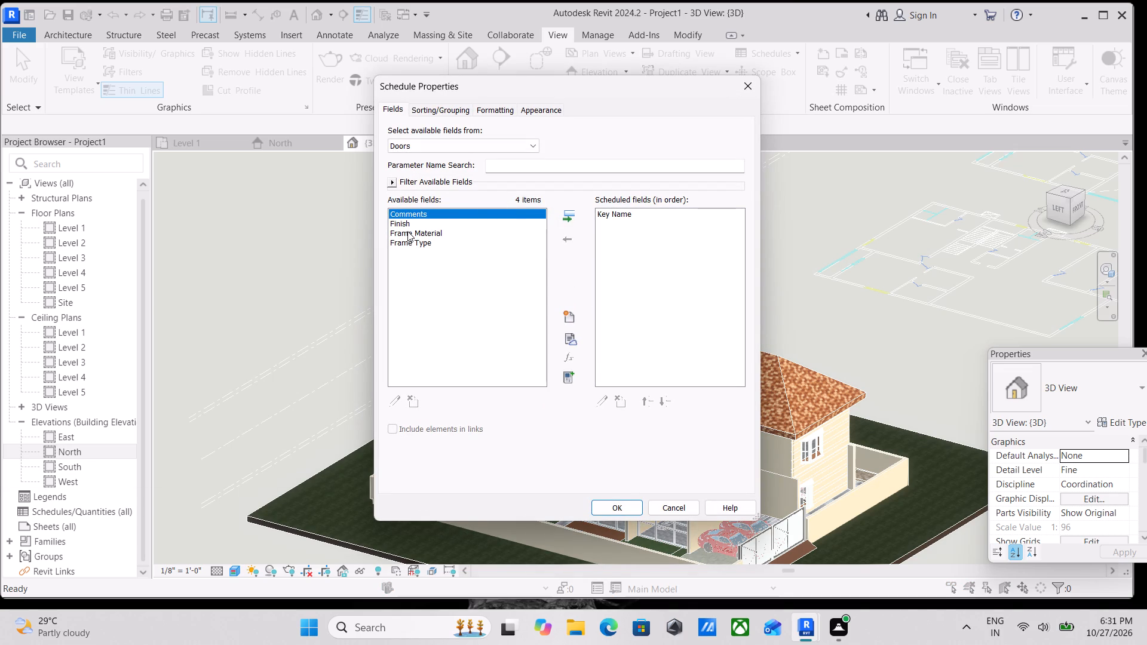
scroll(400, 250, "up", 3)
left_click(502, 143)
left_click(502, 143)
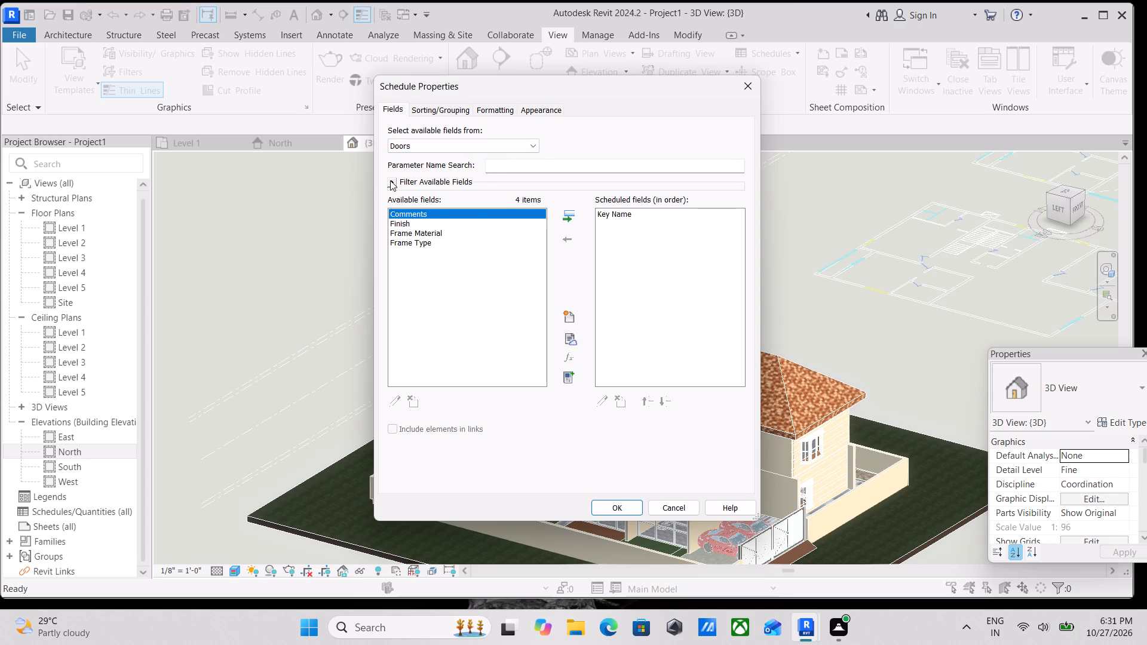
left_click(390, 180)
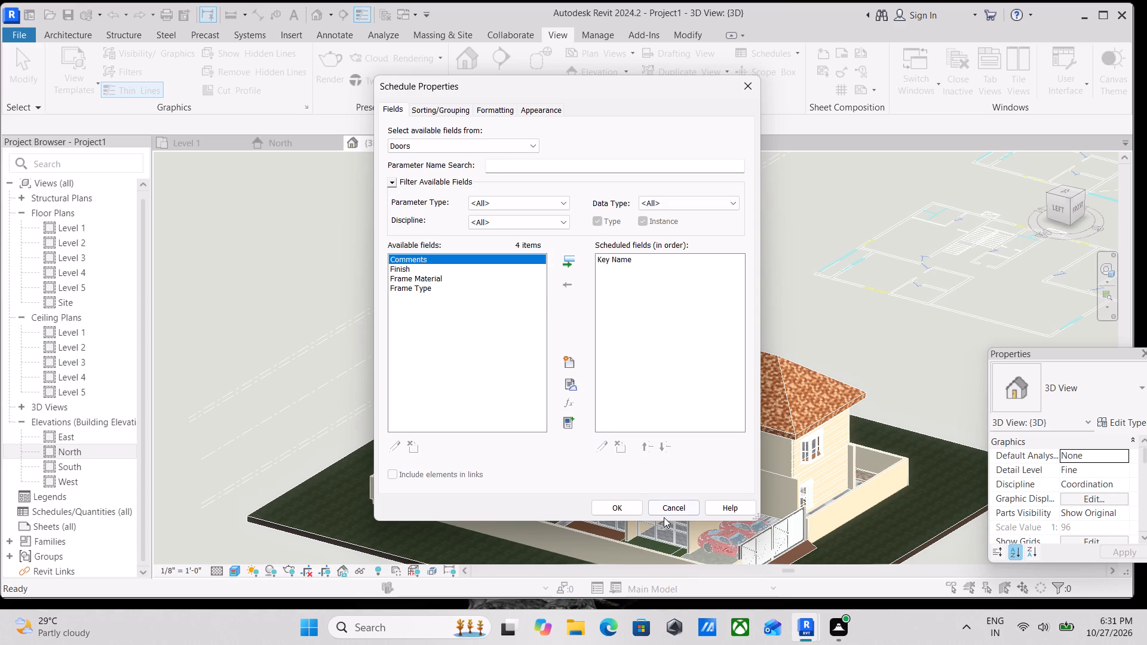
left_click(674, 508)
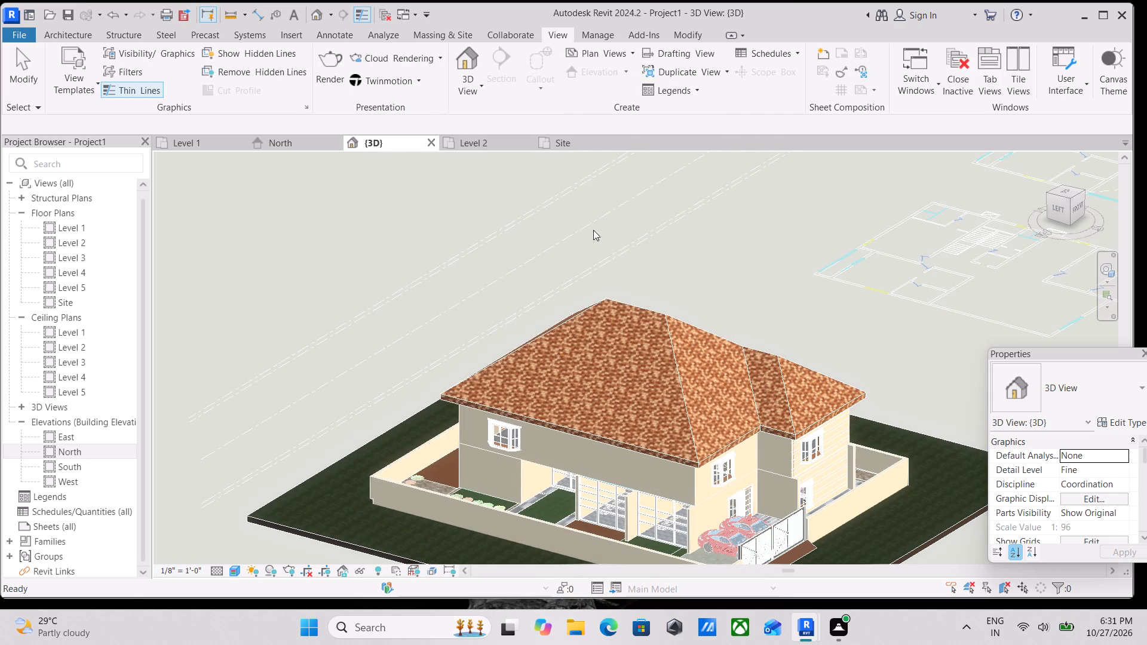
Create a new building-component schedule for the Doors category, named Door Schedule, in the New Construction phase.
left_click(733, 51)
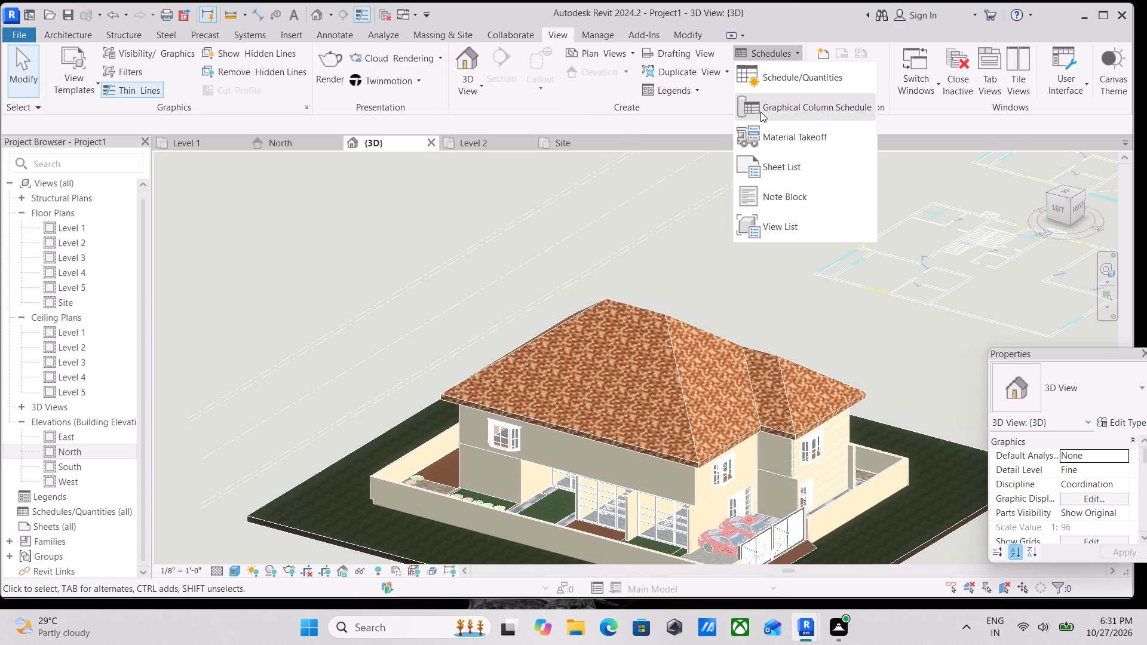
left_click(761, 85)
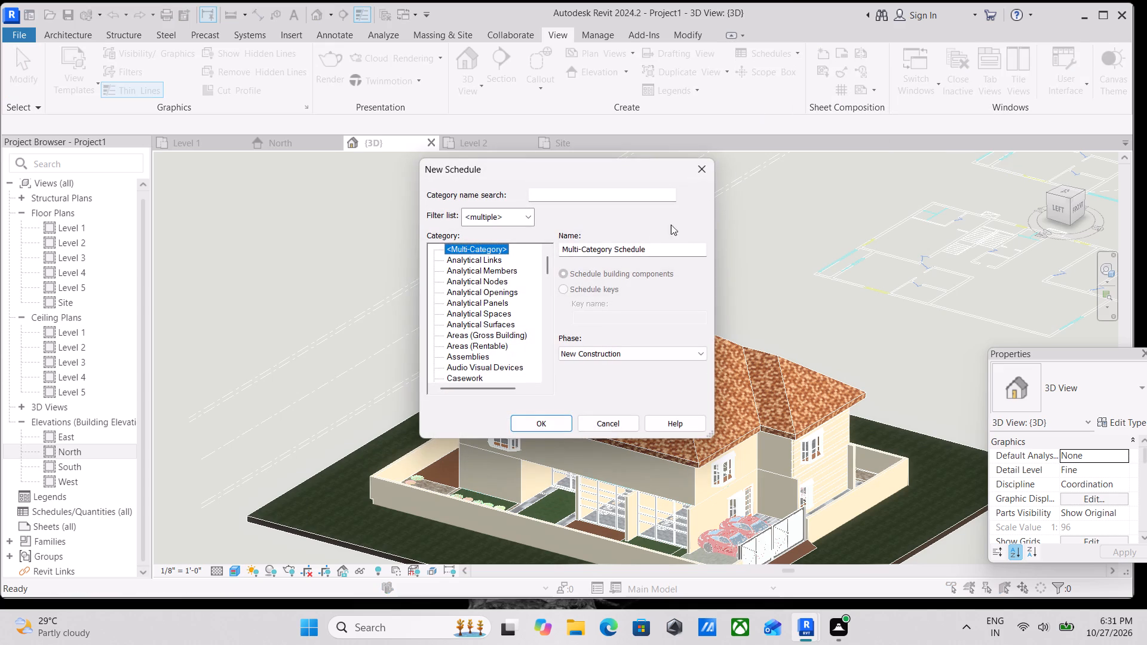
left_click(548, 197)
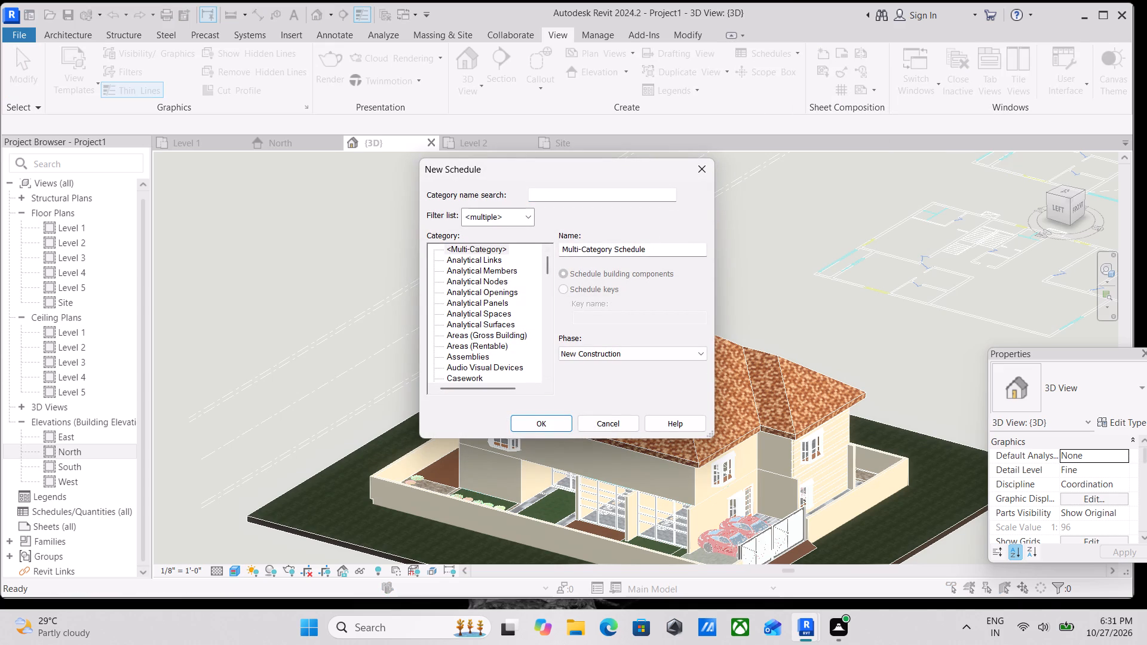
type("doo")
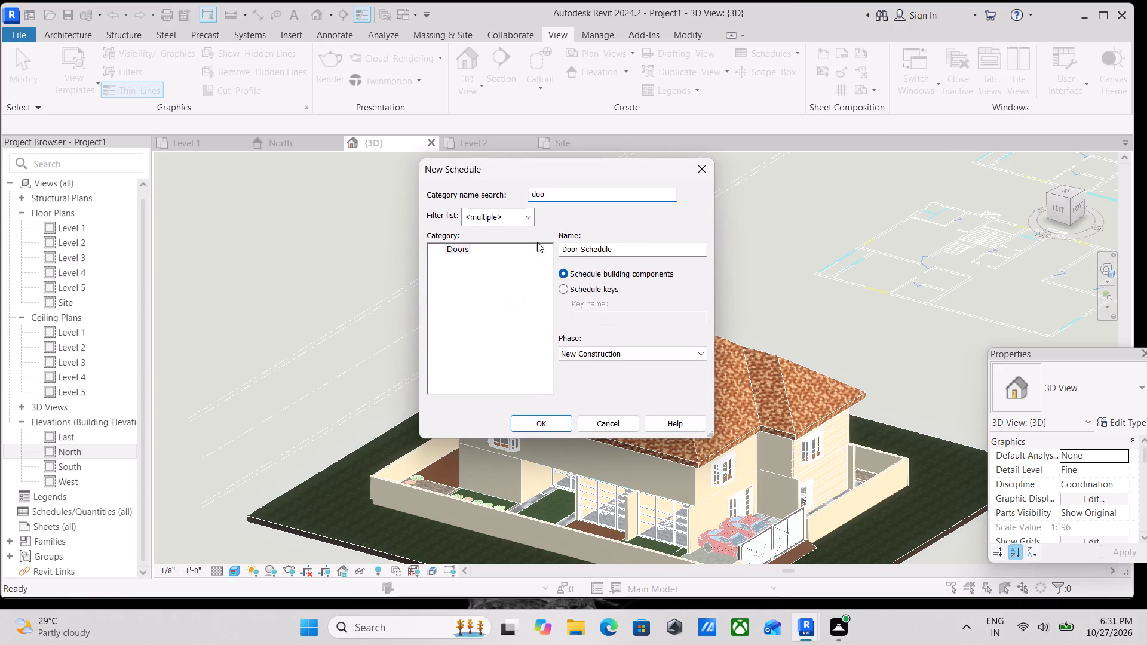
left_click(471, 253)
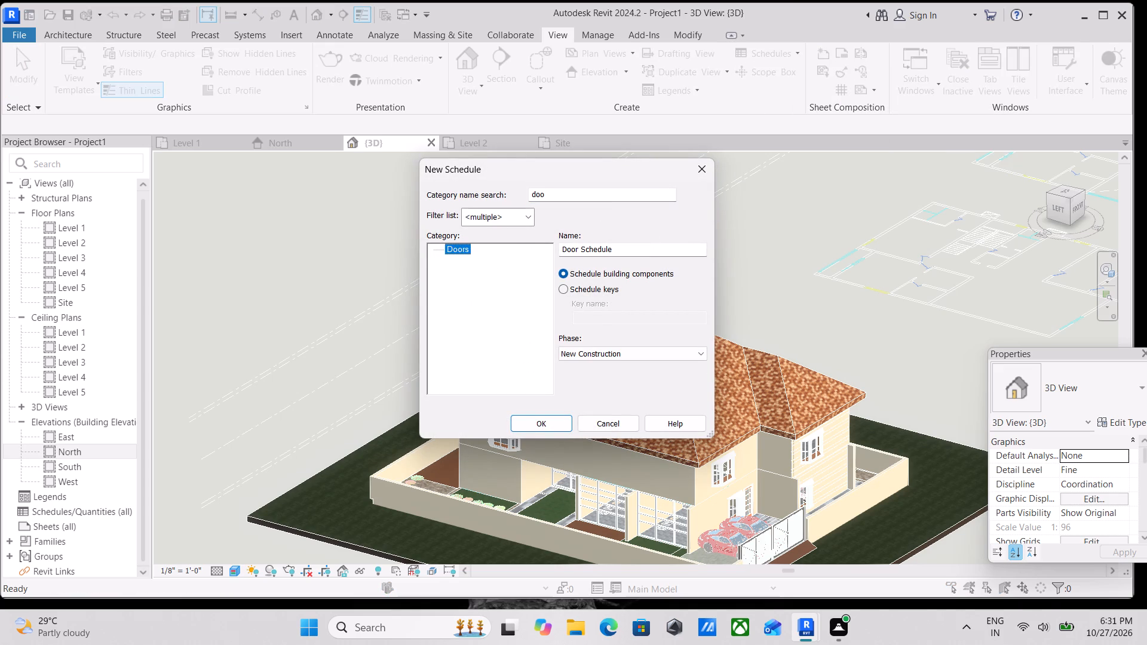
left_click(578, 195)
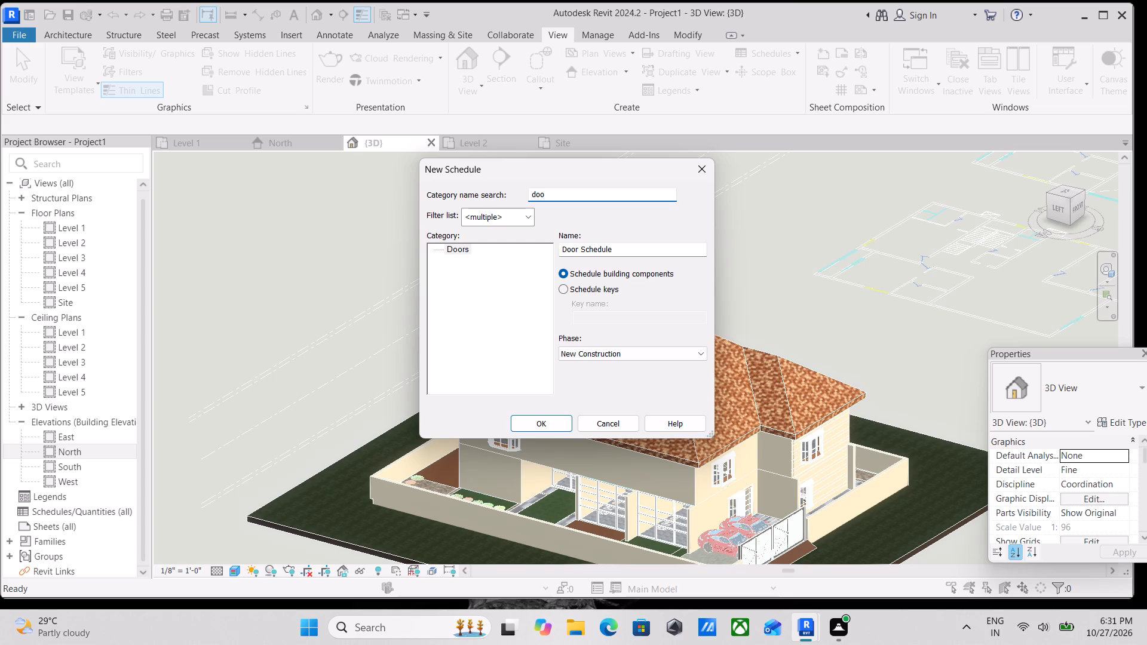
key("BackSpace")
key("BackSpace")
key("BackSpace")
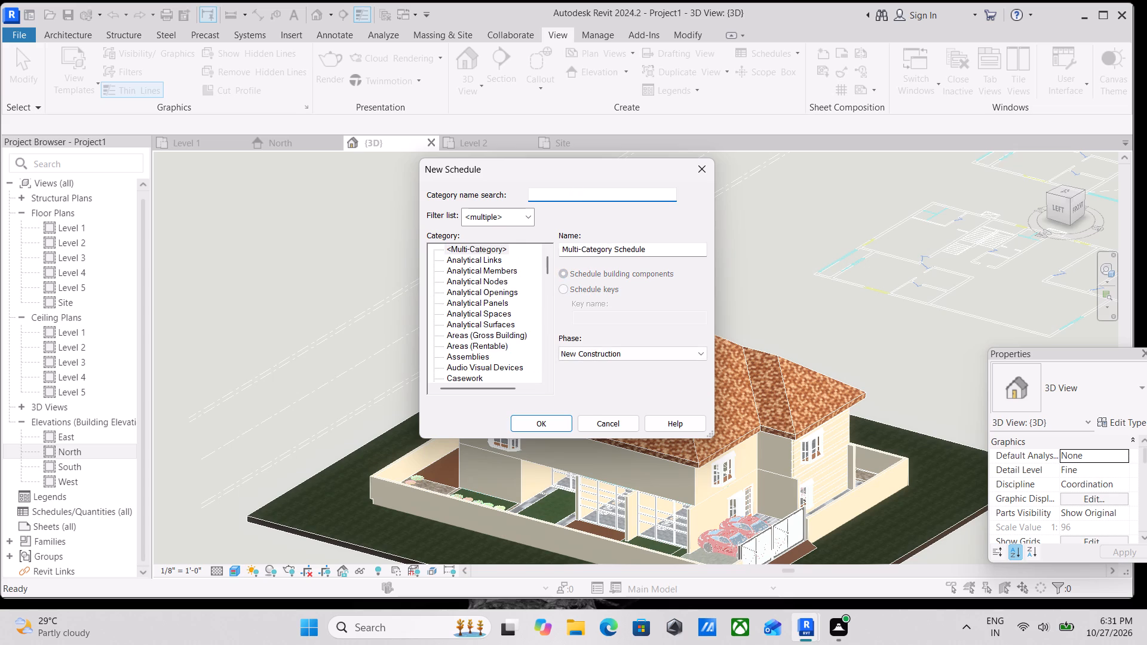
key("shift+d")
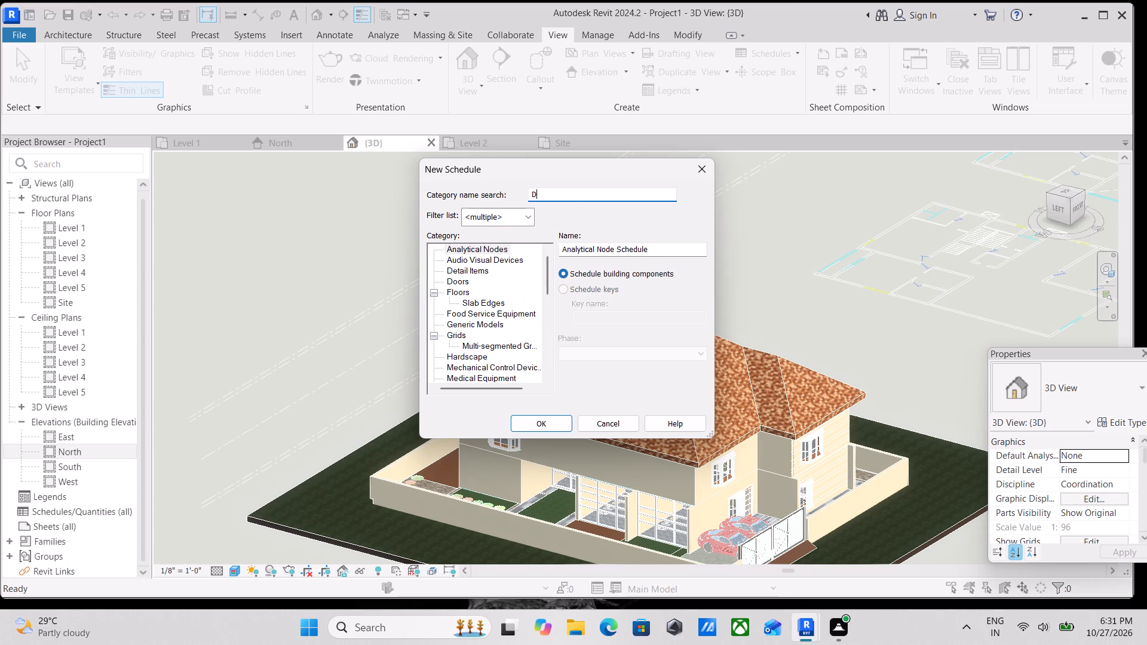
type("oors")
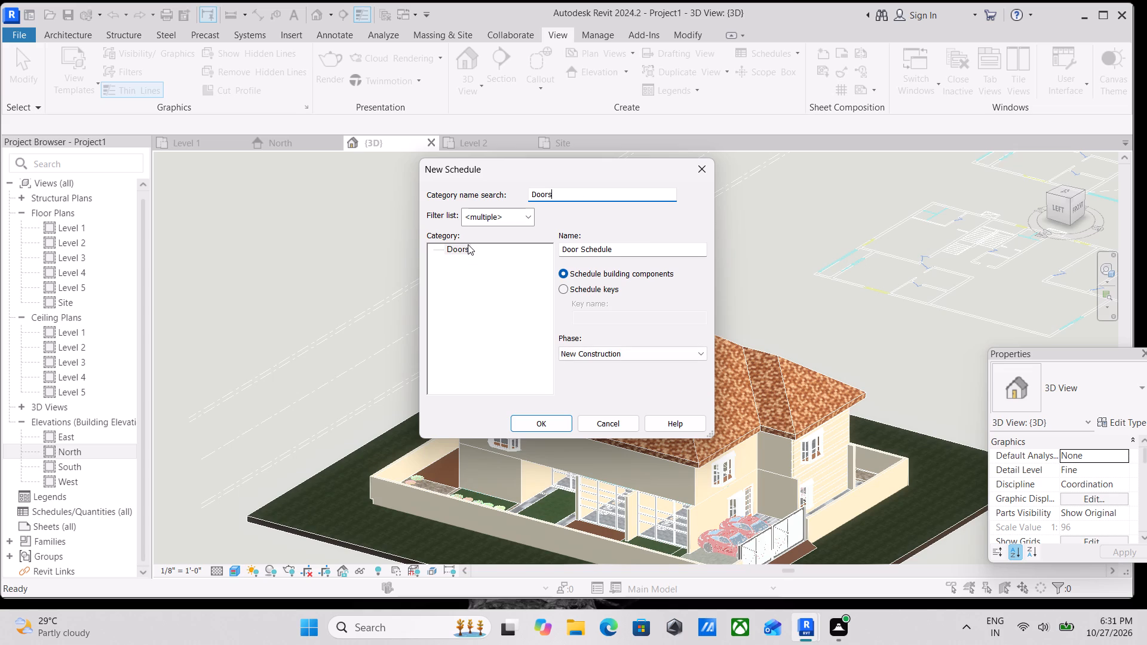
left_click(466, 250)
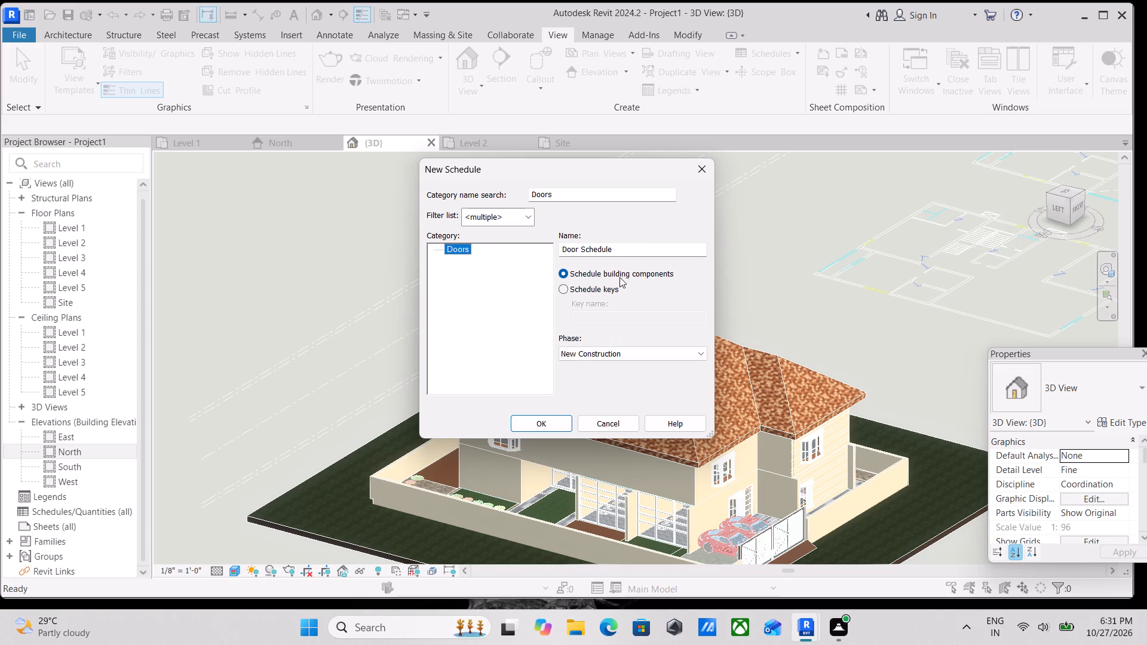
left_click(548, 423)
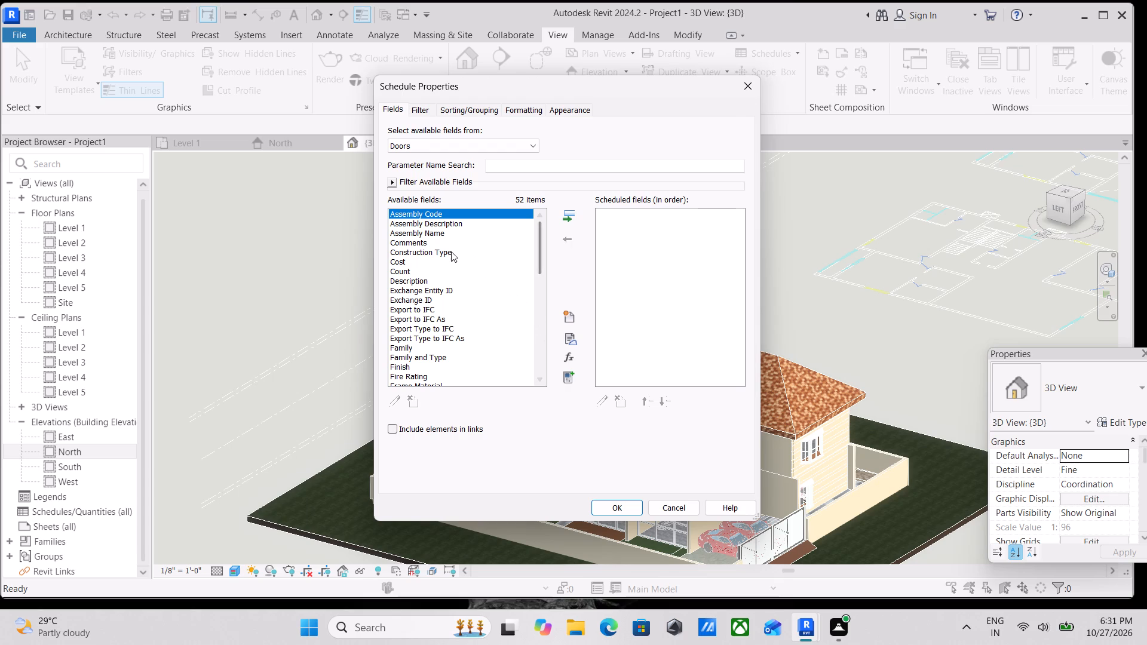
Add the Rough Height and Rough Width fields to the door schedule's scheduled fields.
scroll(436, 235, "up", 2)
scroll(590, 207, "down", 1)
scroll(412, 259, "down", 5)
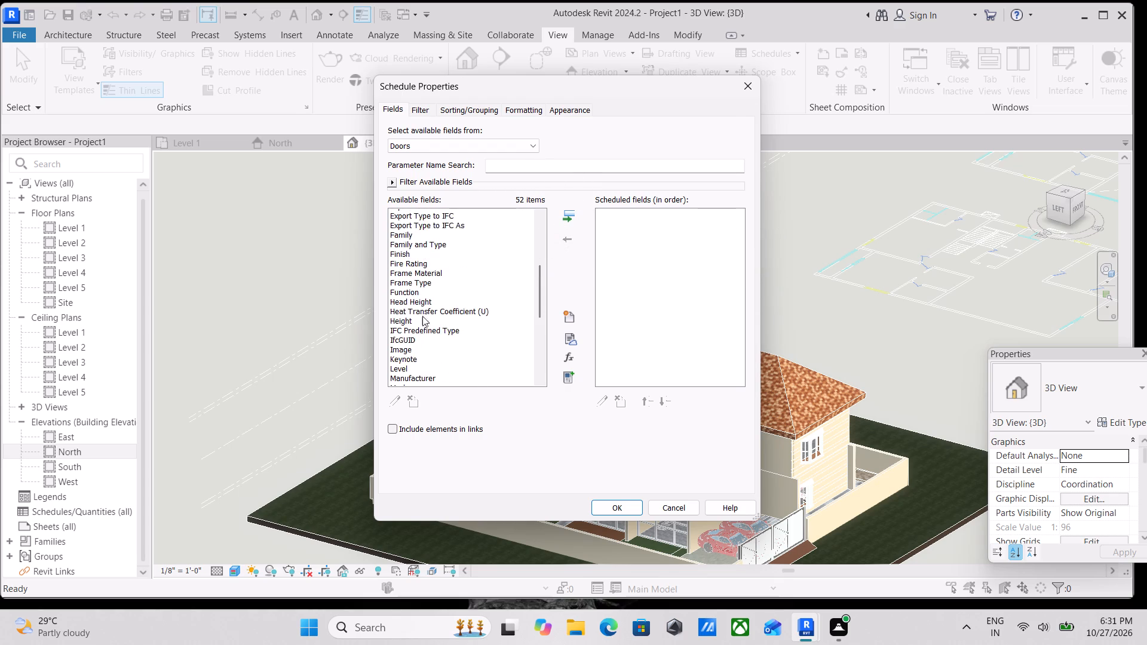
scroll(412, 348, "down", 5)
scroll(433, 297, "down", 3)
scroll(419, 351, "down", 1)
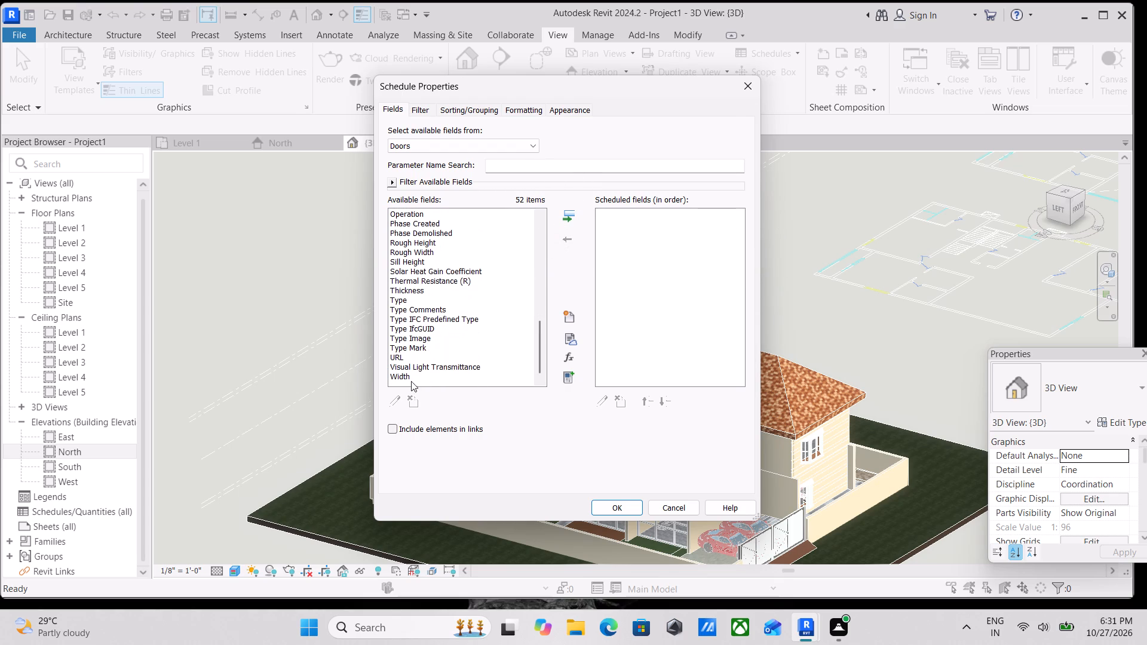
scroll(410, 377, "up", 2)
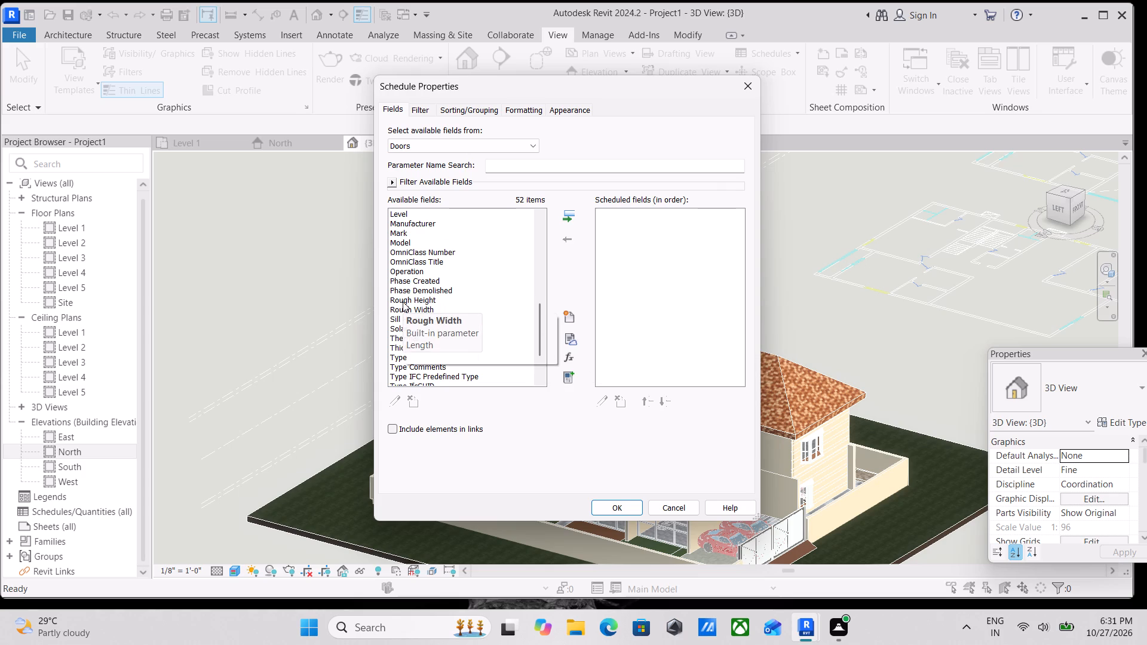
left_click(403, 302)
left_click(568, 214)
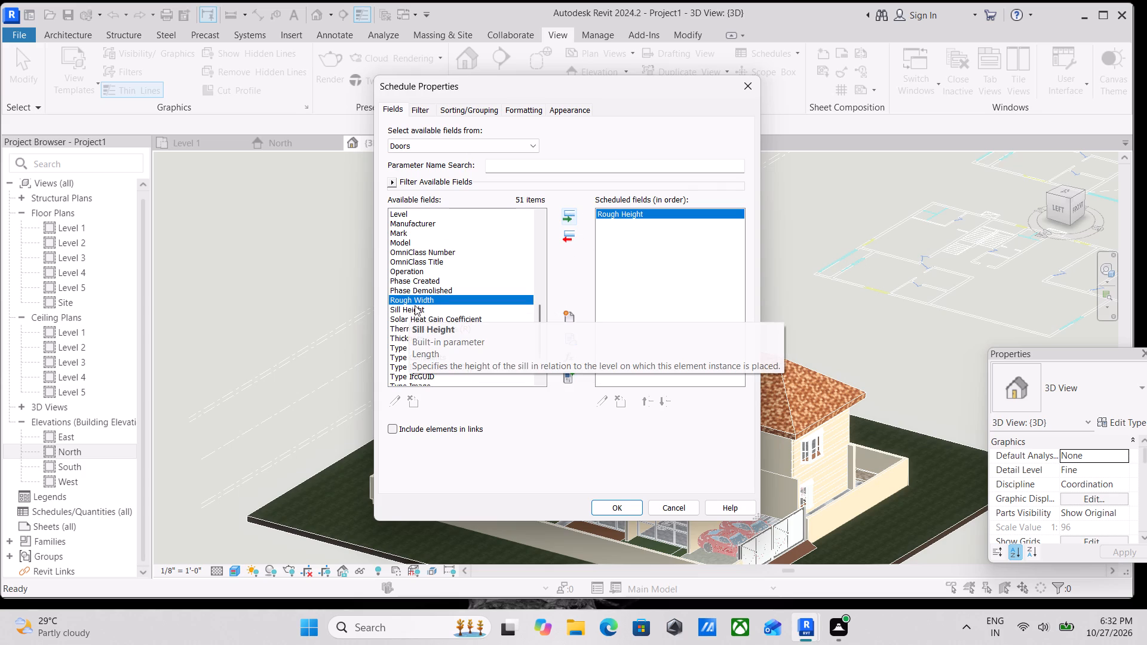
left_click(568, 217)
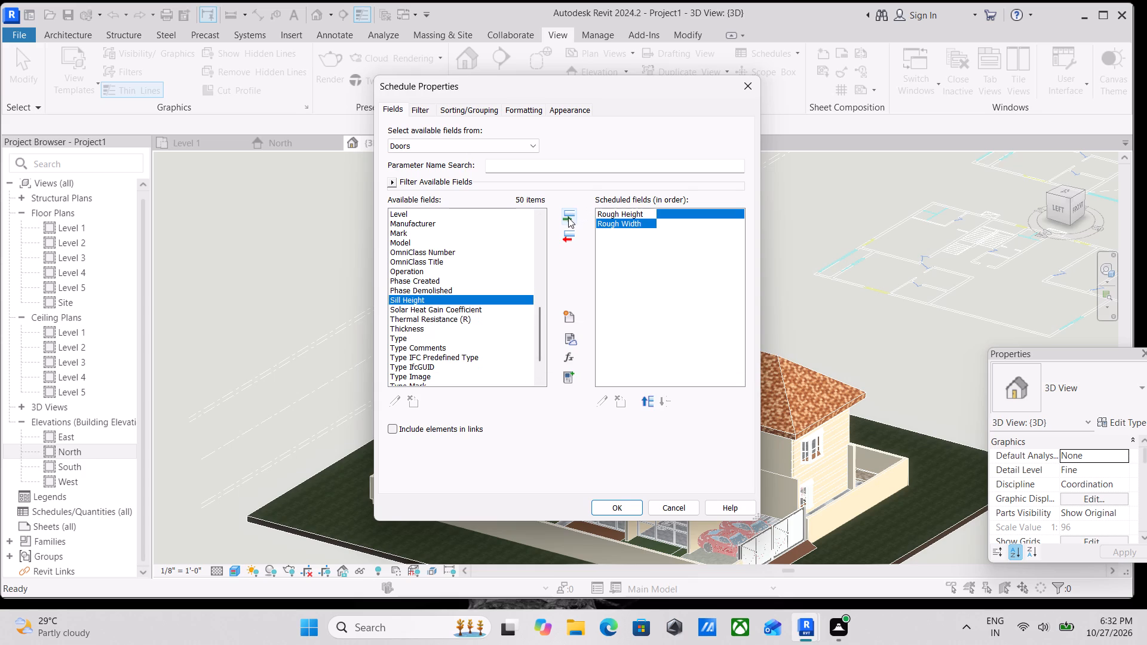
Add the Type and Cost fields to the door schedule, after Rough Width.
scroll(415, 342, "down", 4)
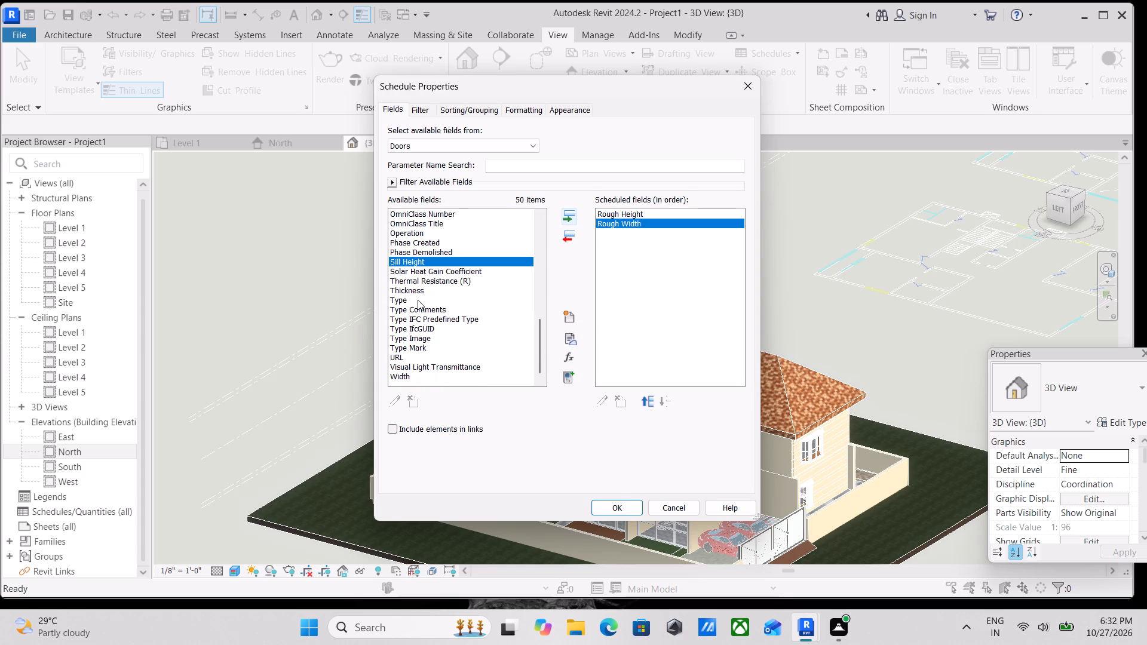
left_click(402, 300)
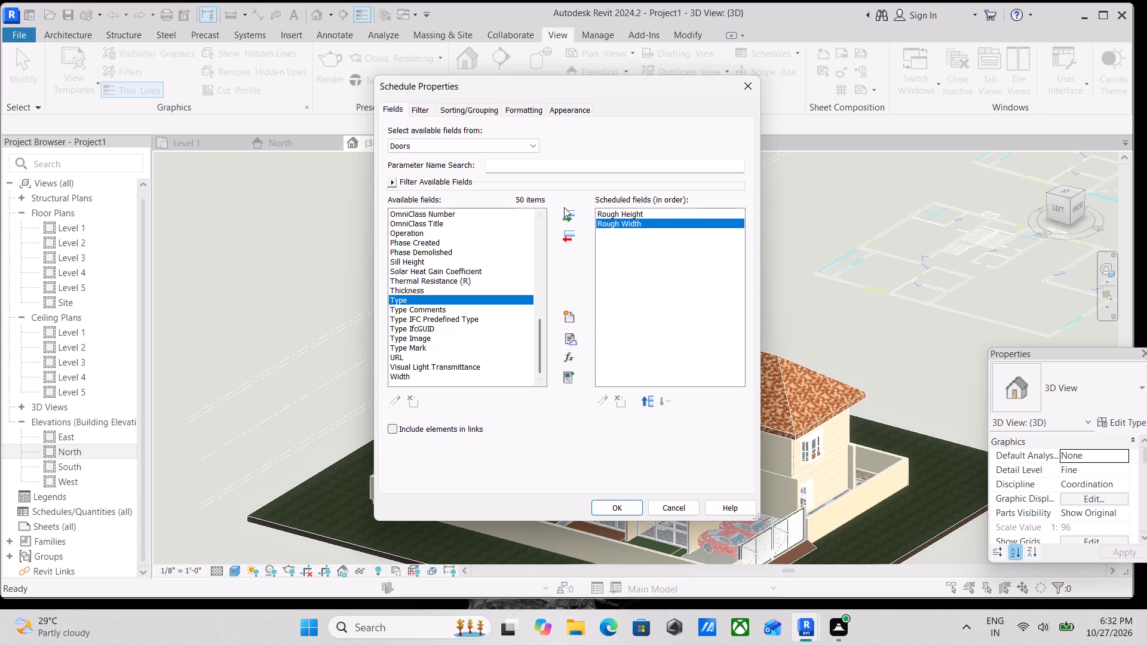
left_click(567, 208)
scroll(473, 297, "down", 2)
scroll(397, 378, "up", 4)
scroll(406, 285, "up", 3)
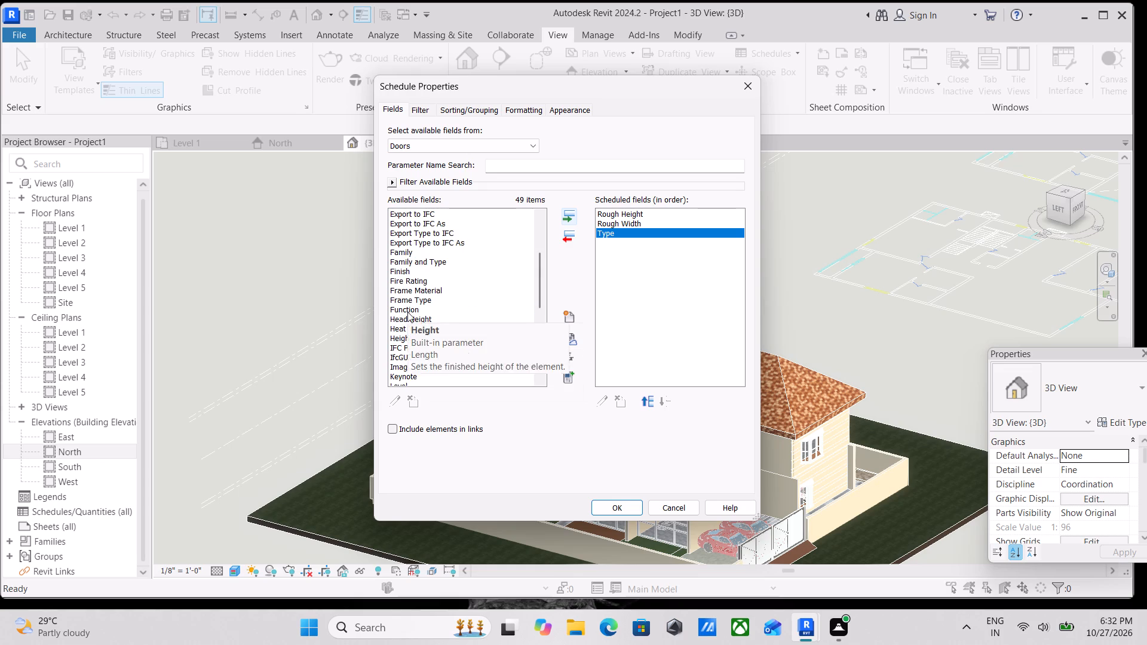
scroll(407, 312, "up", 4)
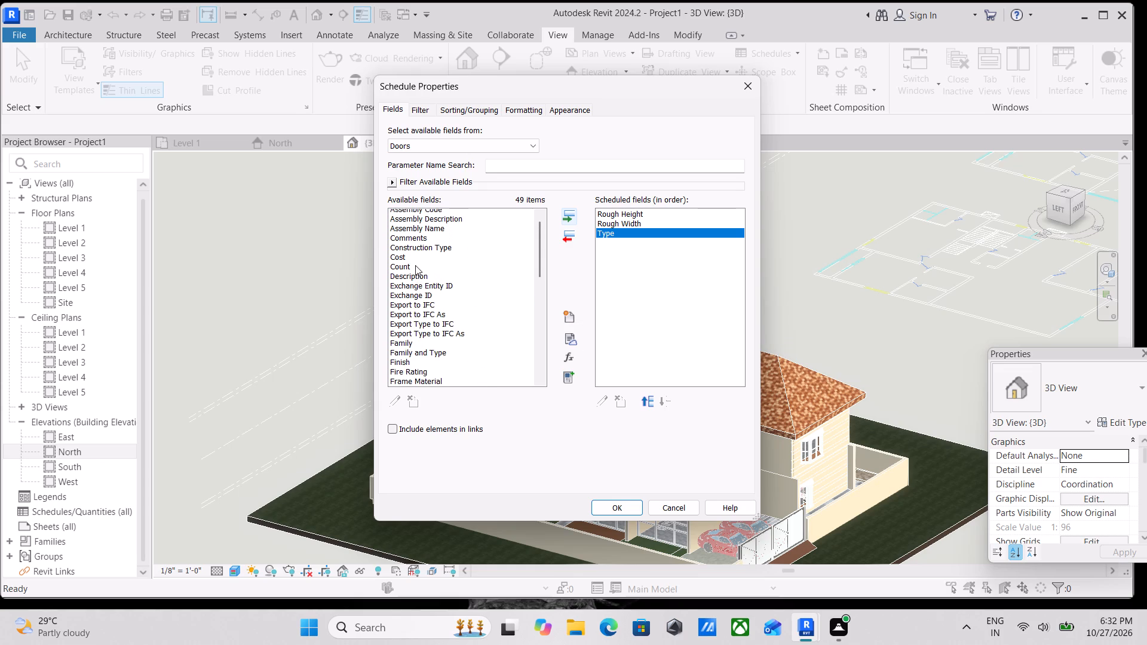
left_click(398, 258)
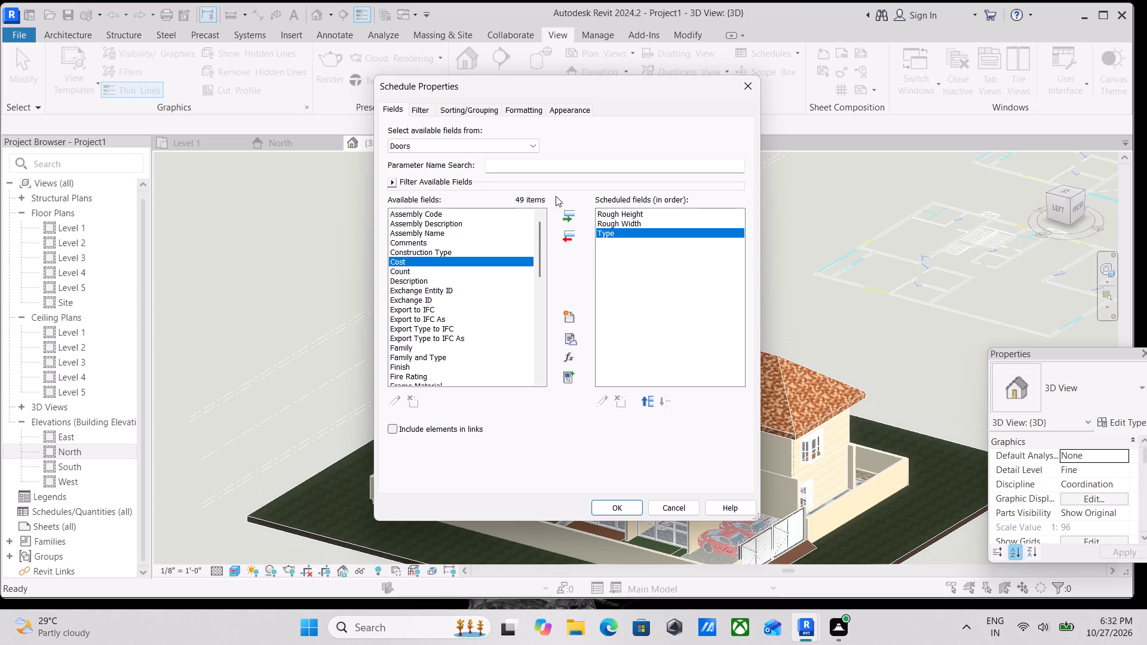
left_click(572, 213)
scroll(392, 274, "up", 3)
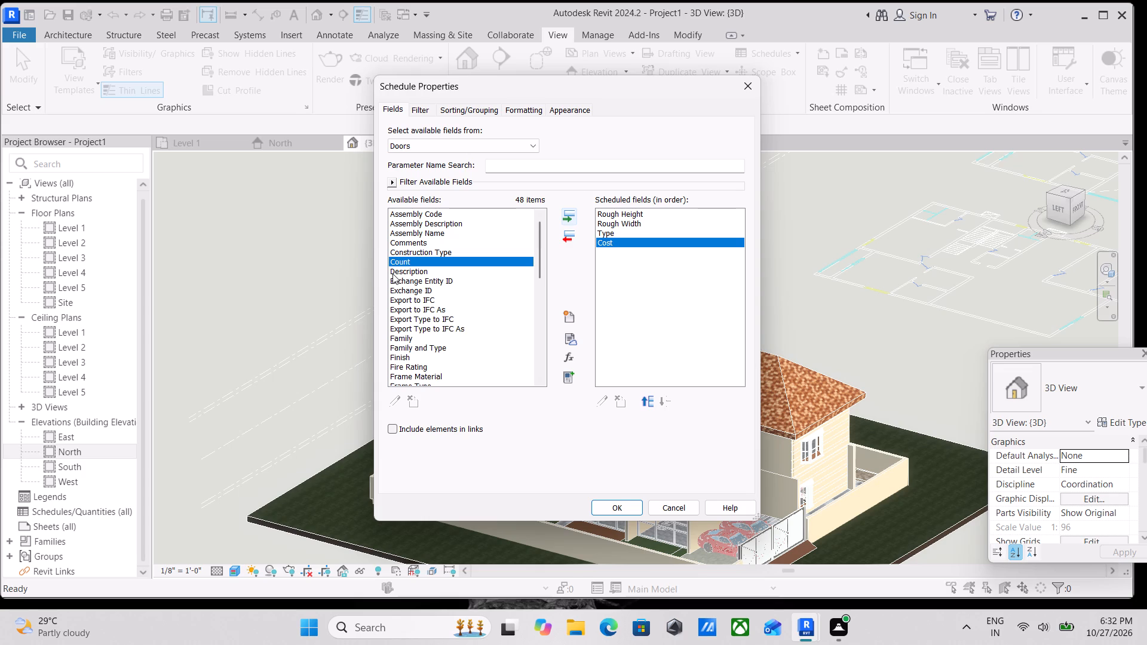
Check the remaining available door fields and generate the door schedule with the chosen fields.
scroll(425, 262, "down", 2)
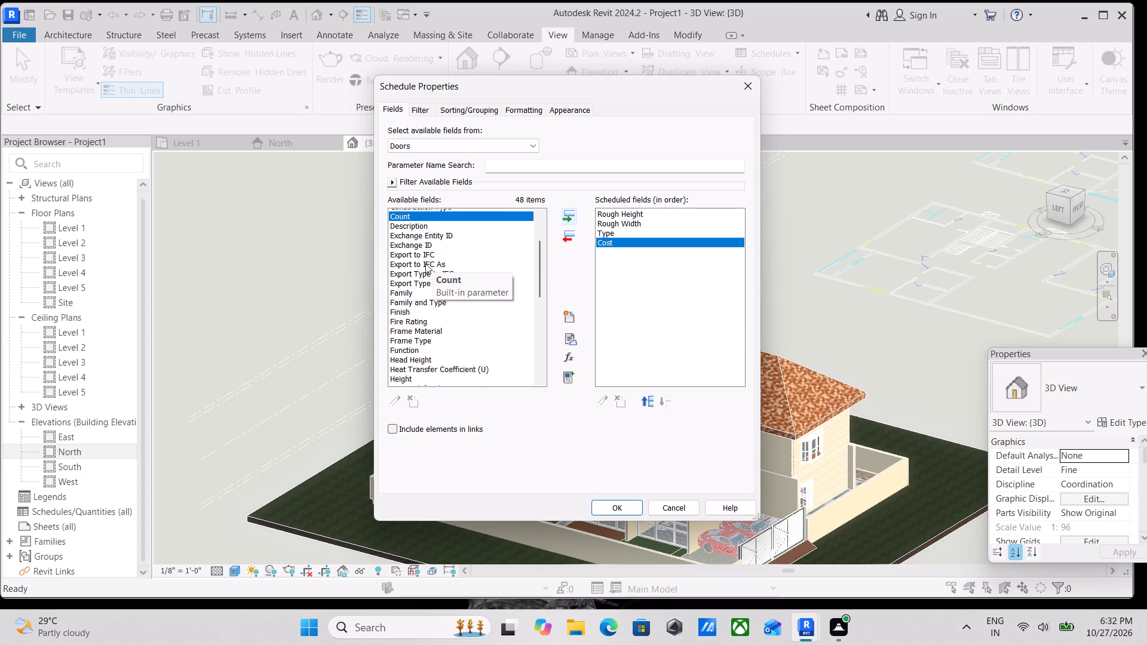
scroll(421, 333, "down", 3)
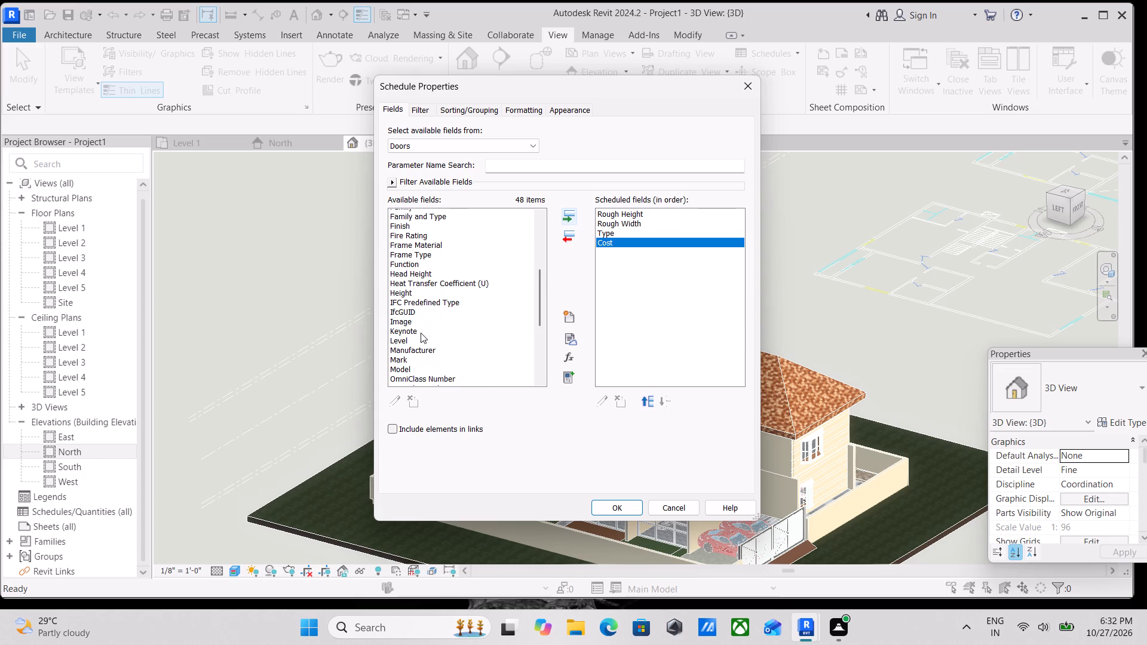
scroll(429, 308, "down", 1)
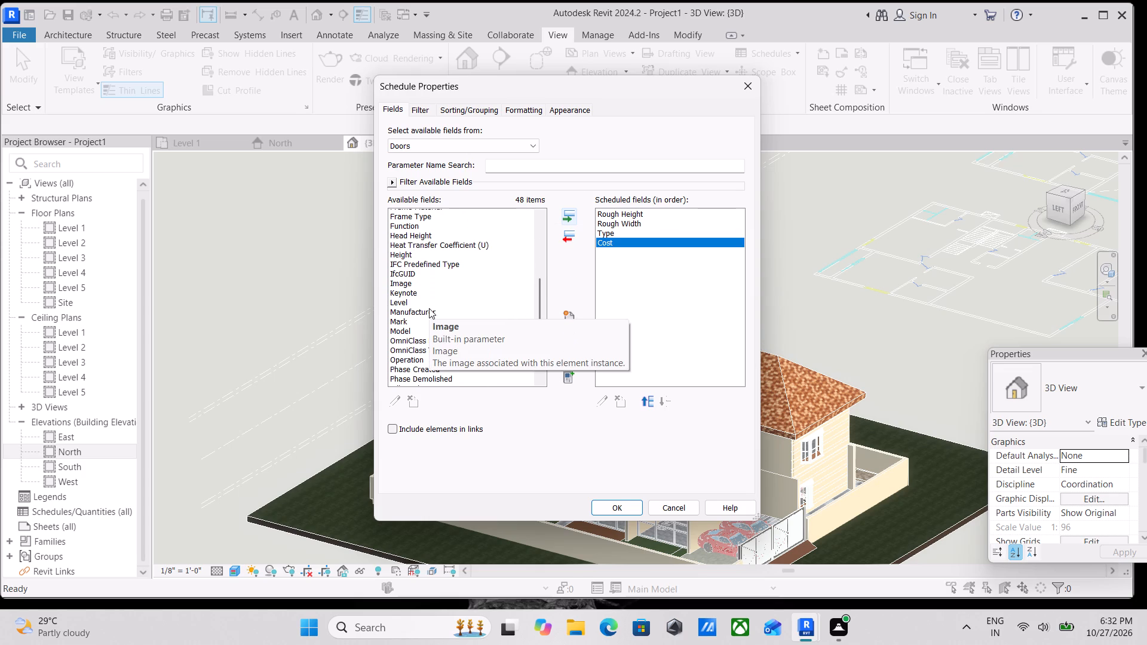
scroll(428, 321, "down", 2)
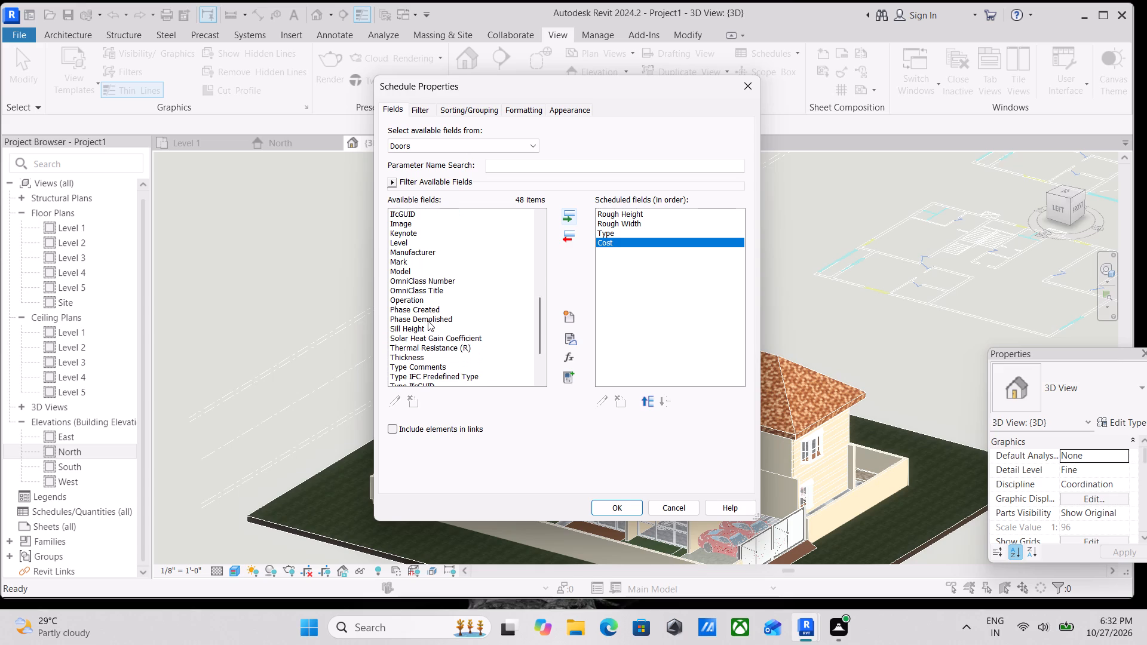
scroll(428, 321, "down", 3)
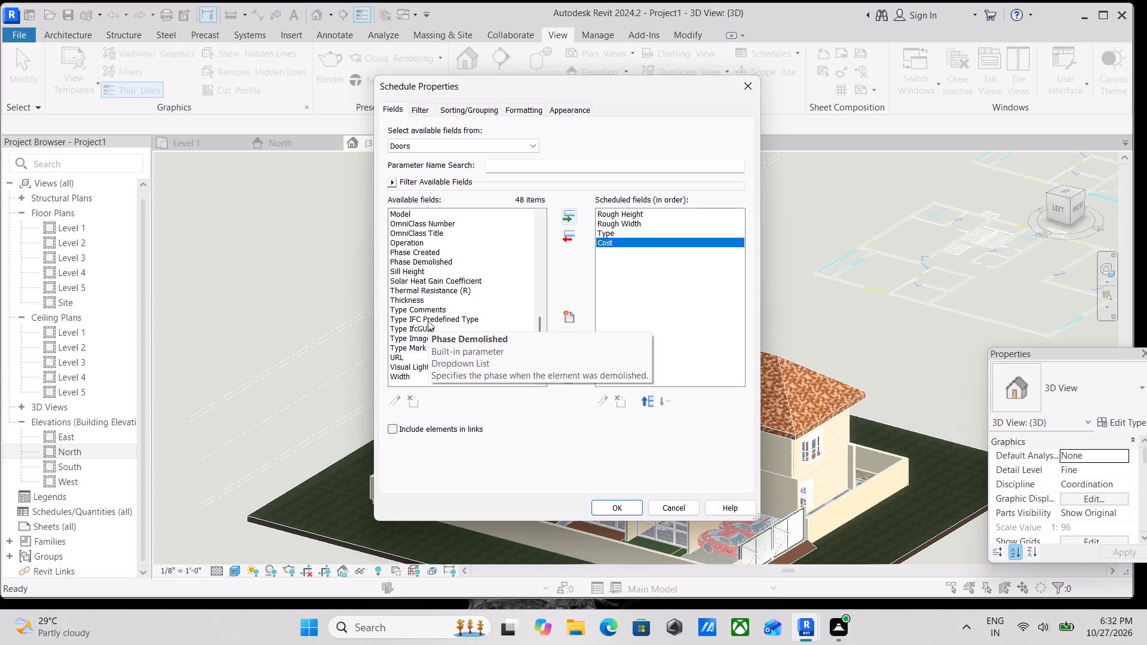
scroll(428, 321, "down", 2)
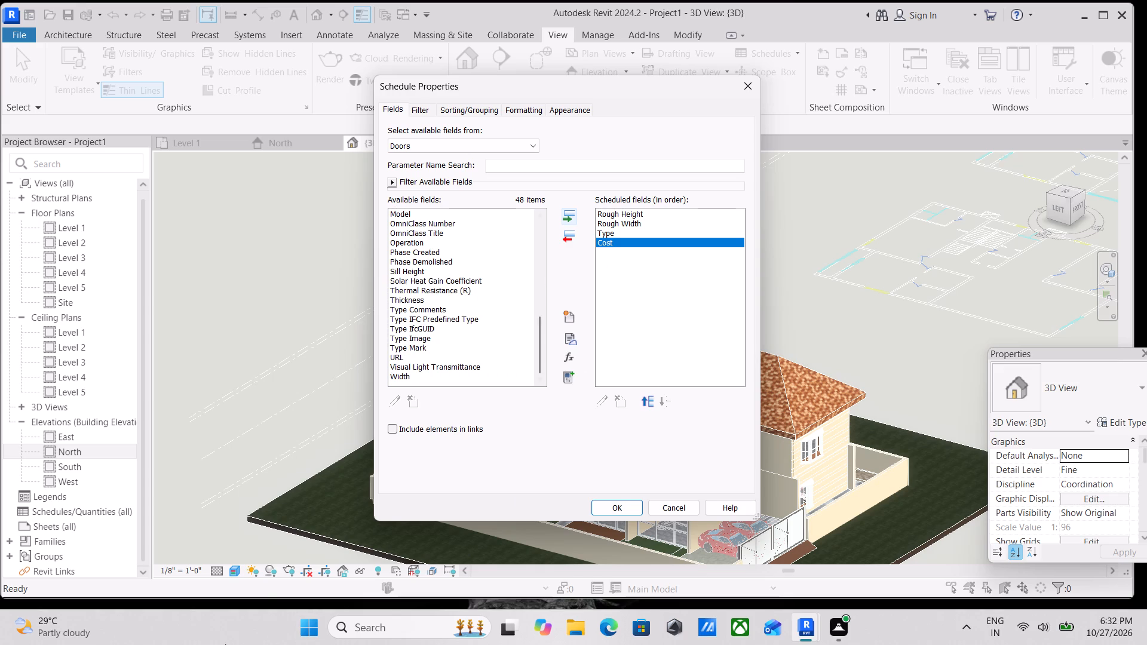
left_click(636, 509)
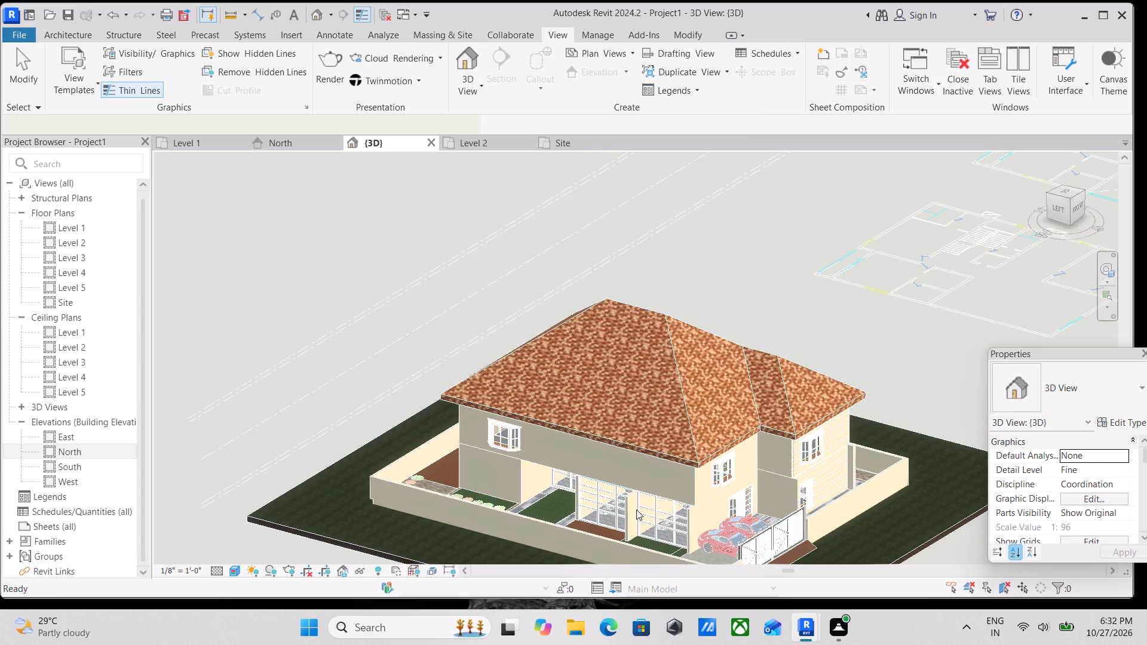
Examine the door schedule's rows, checking the rough sizes, door types and cost cells.
middle_click_drag(469, 291, 496, 291)
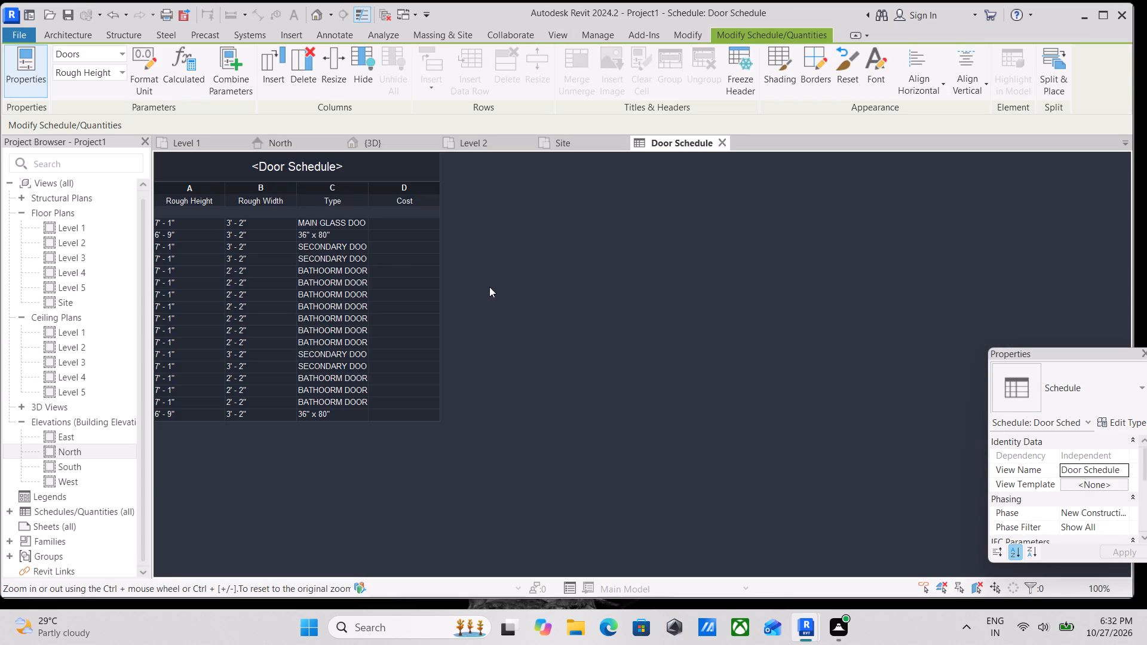
scroll(364, 271, "up", 3)
middle_click_drag(322, 267, 395, 285)
scroll(427, 284, "up", 1)
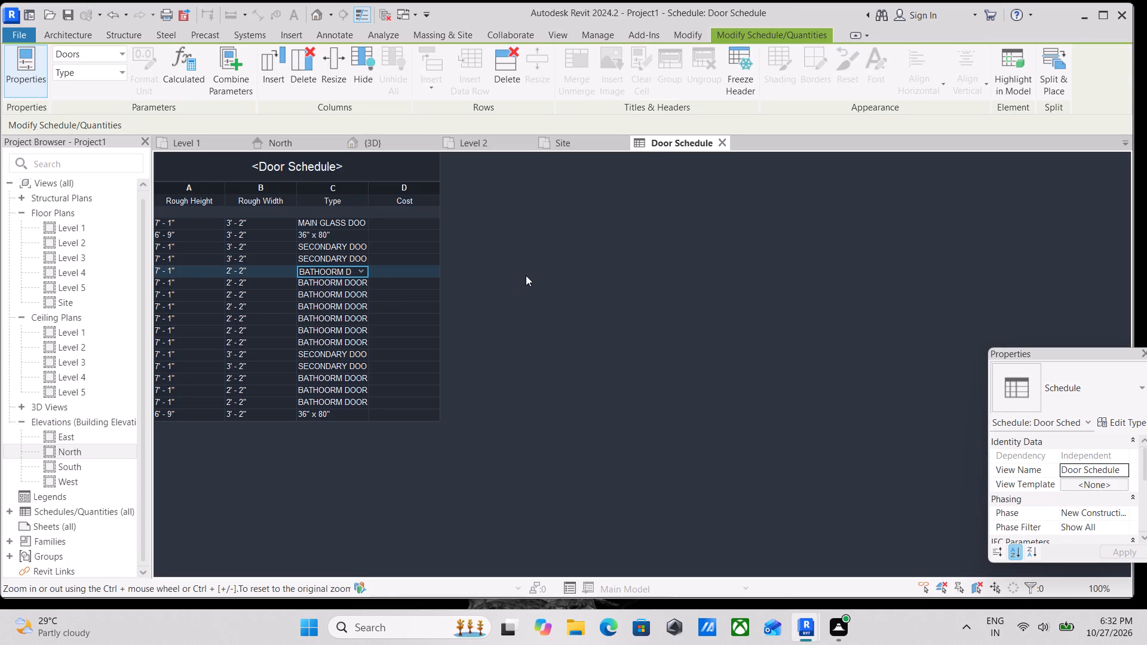
scroll(528, 274, "down", 3)
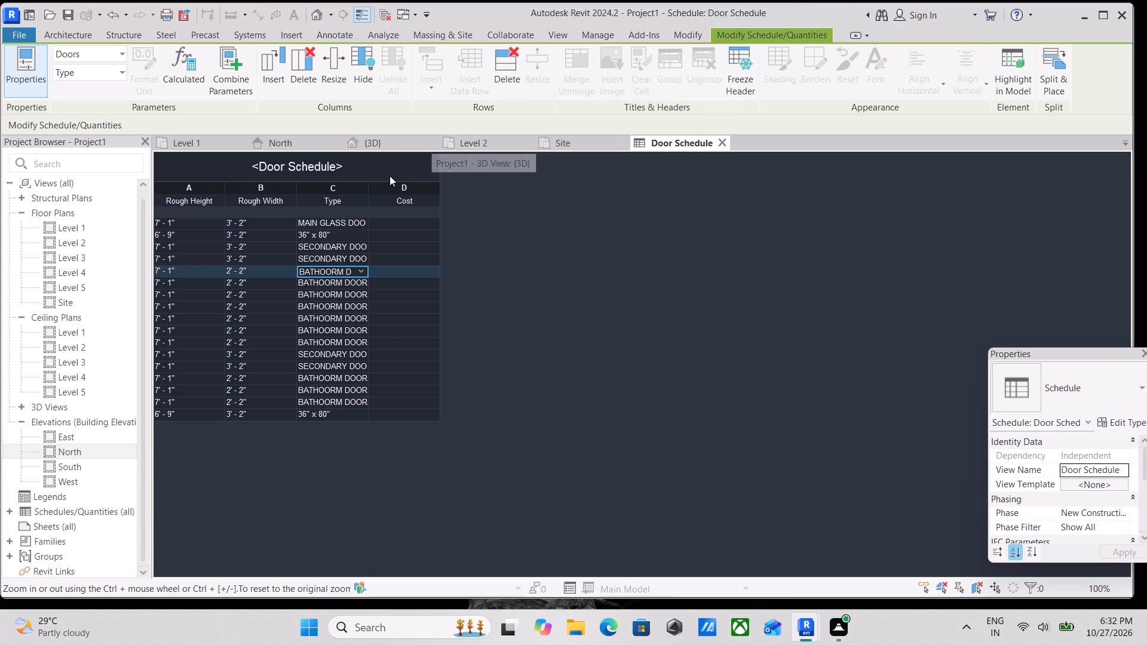
scroll(317, 249, "up", 2)
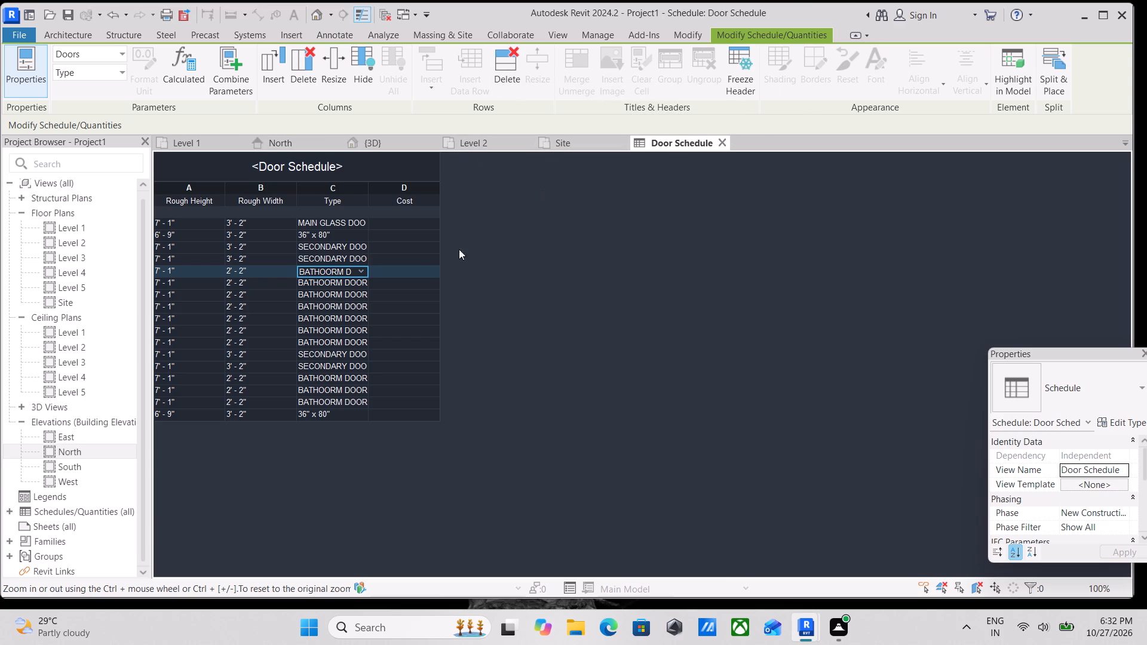
scroll(357, 266, "up", 3)
scroll(184, 239, "up", 6)
scroll(164, 287, "up", 3)
scroll(326, 230, "down", 3)
scroll(405, 229, "down", 1)
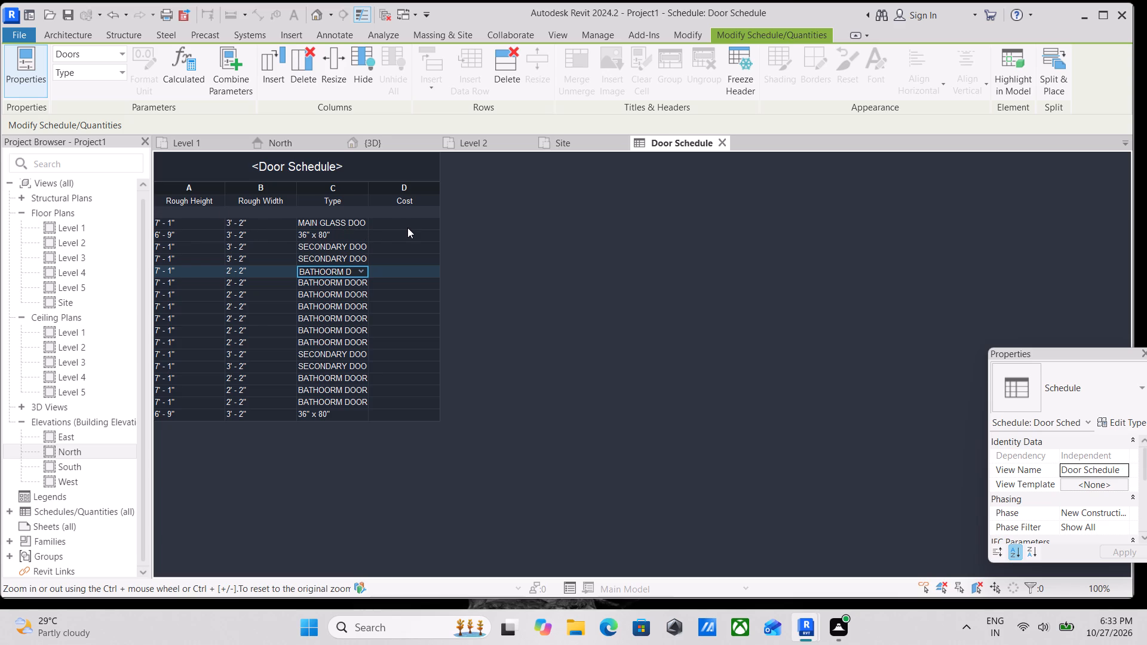
left_click(407, 228)
left_click(407, 234)
left_click(333, 247)
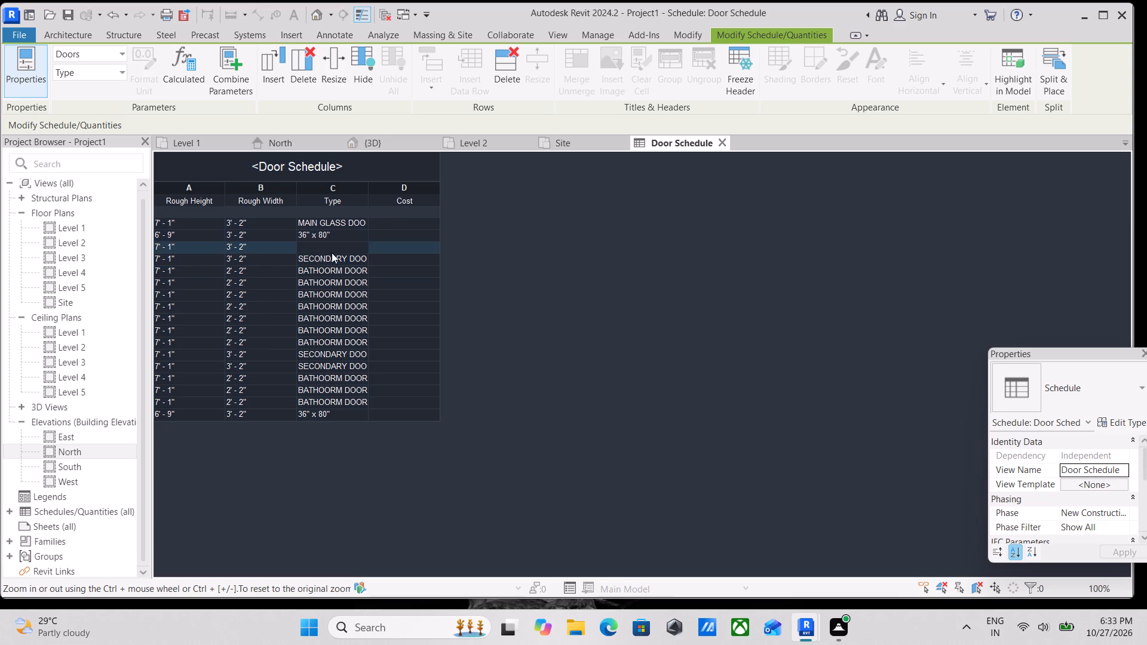
left_click(331, 266)
scroll(315, 321, "down", 1)
left_click(313, 328)
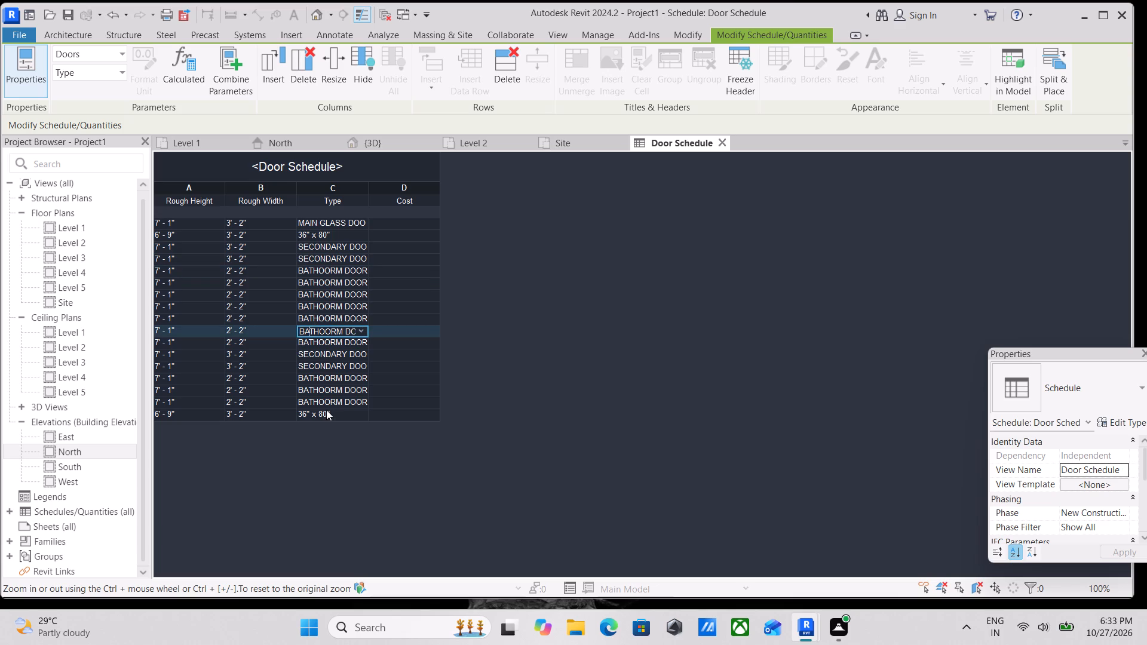
left_click(327, 401)
scroll(248, 262, "up", 2)
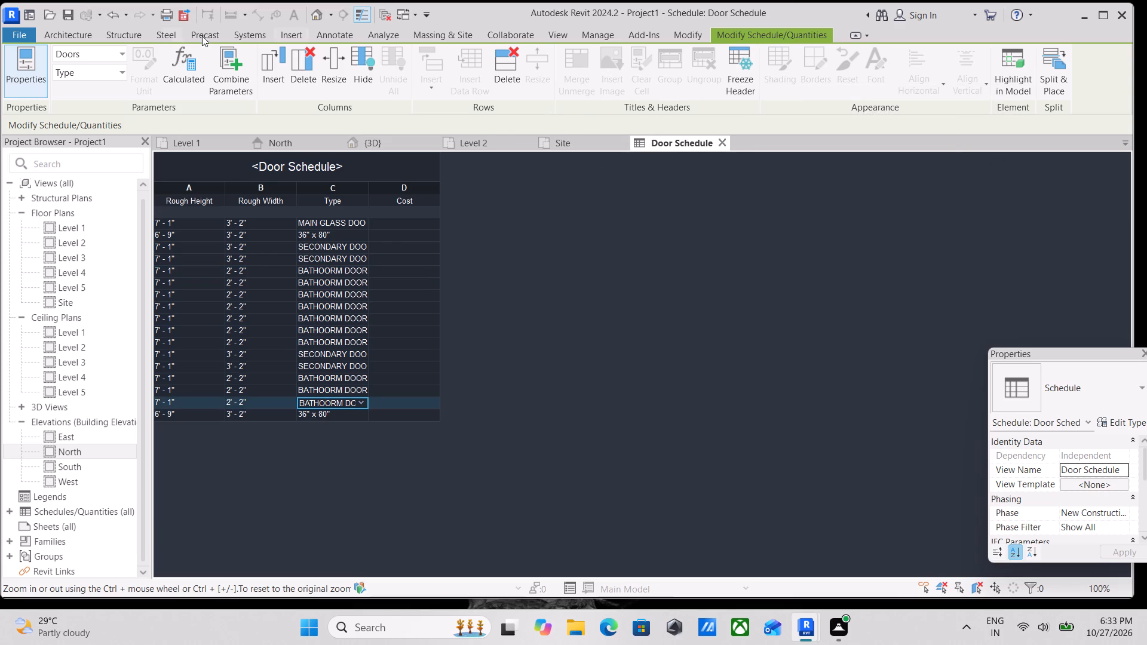
Replace the Type parameter in the door schedule's column C with Sill Height, keeping the Doors category.
left_click(93, 69)
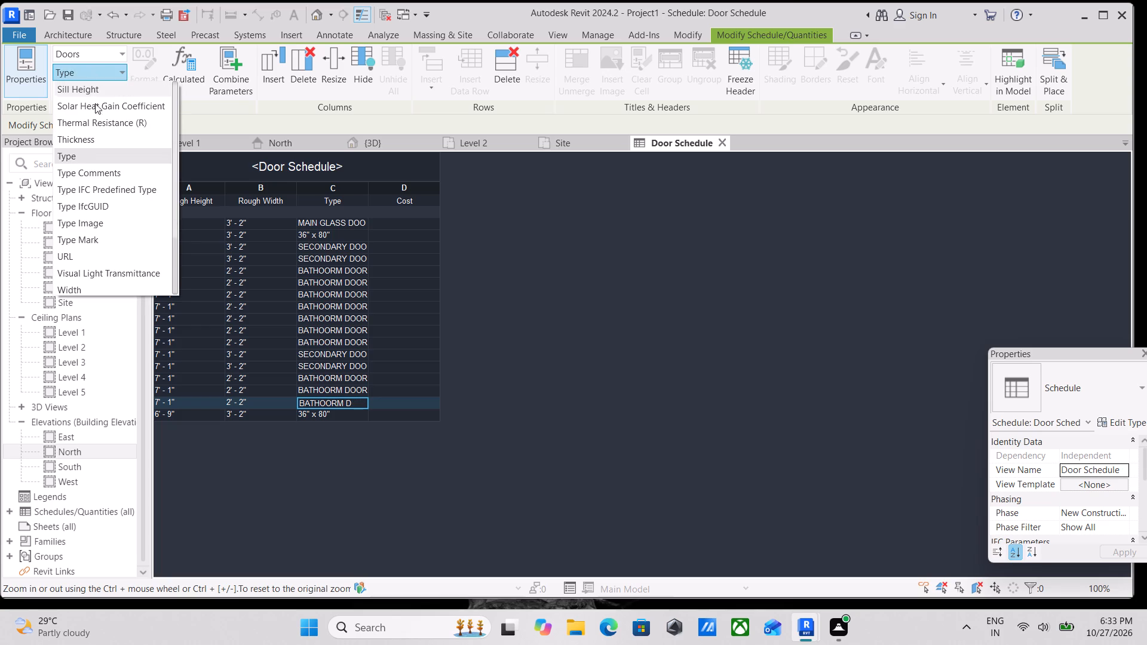
scroll(90, 216, "down", 2)
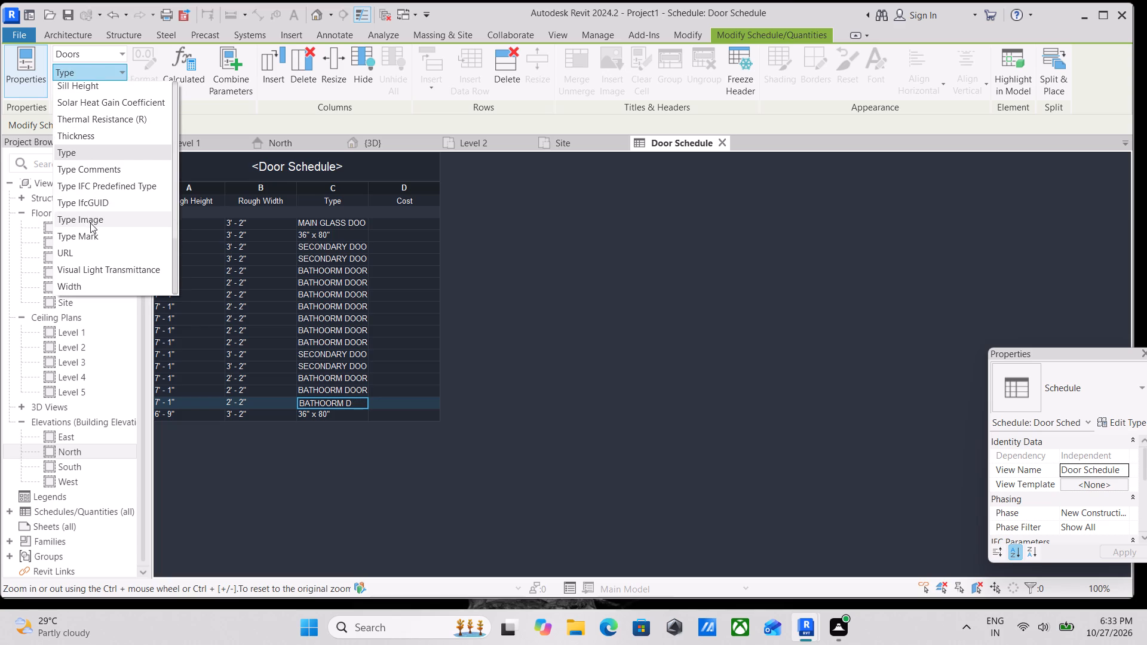
scroll(90, 223, "down", 1)
scroll(86, 234, "up", 3)
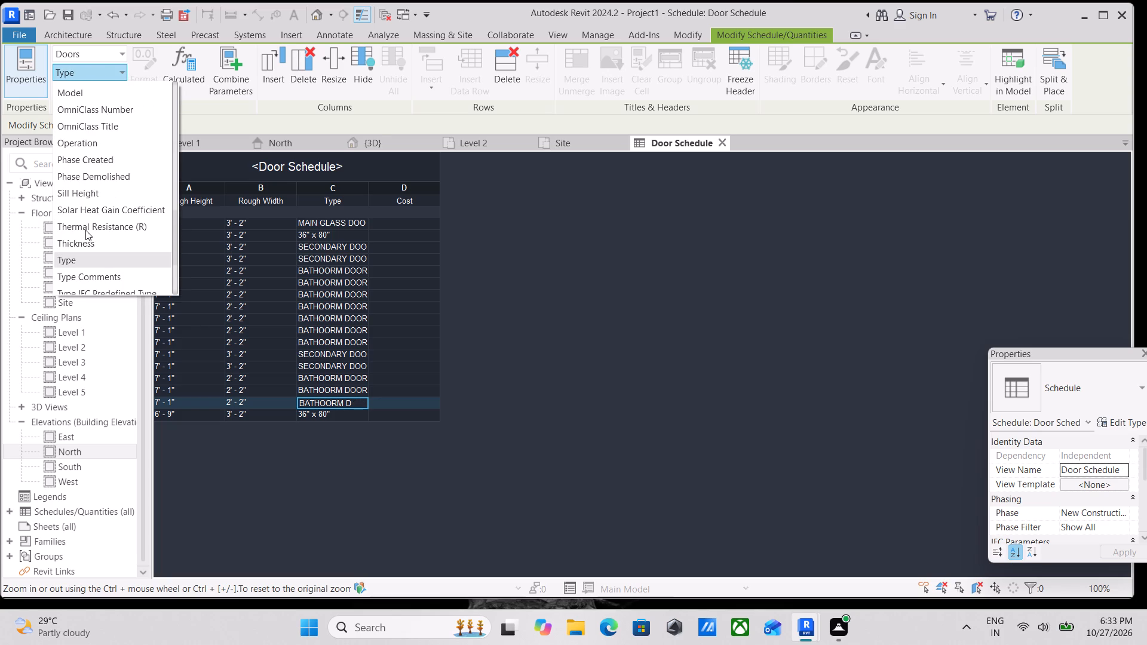
left_click(94, 195)
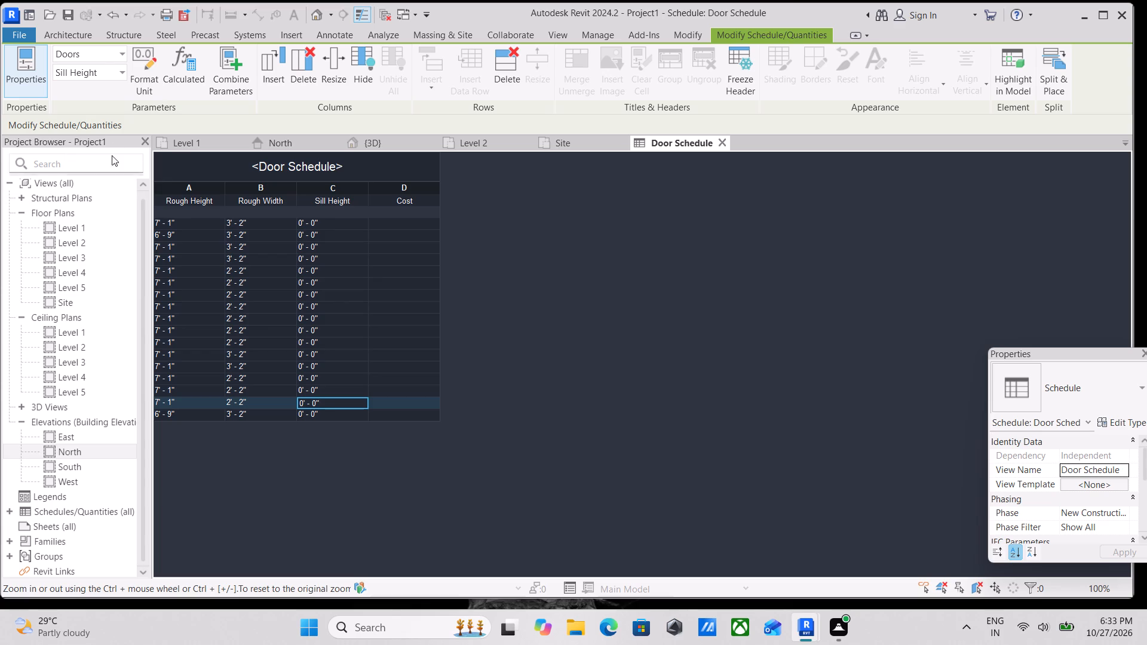
left_click(100, 56)
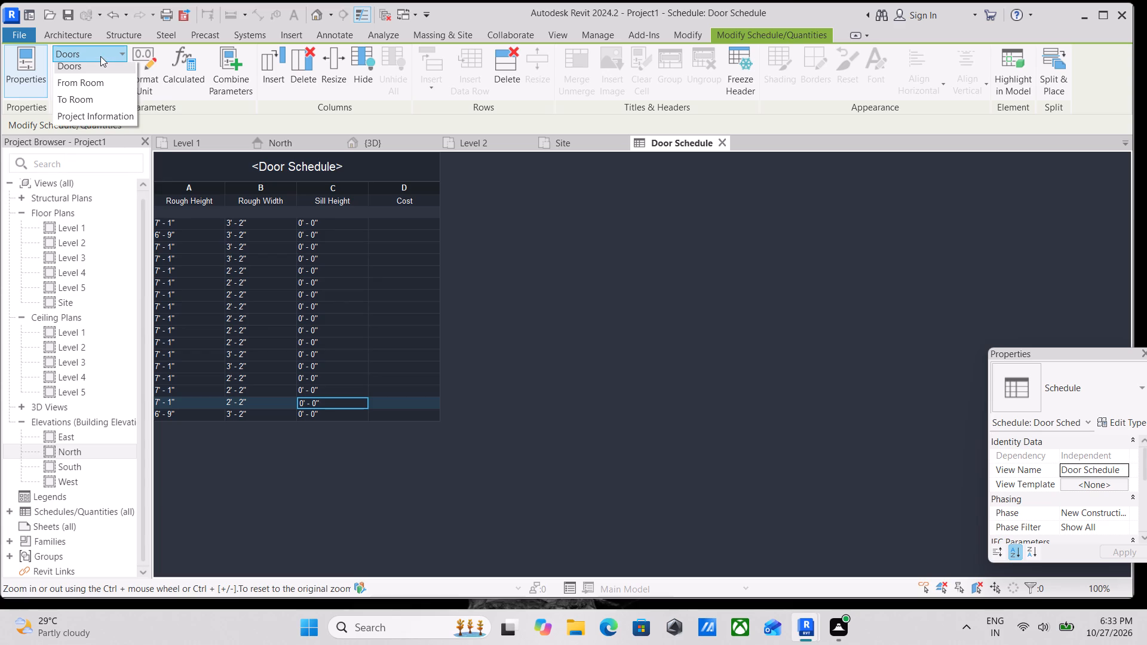
left_click(100, 56)
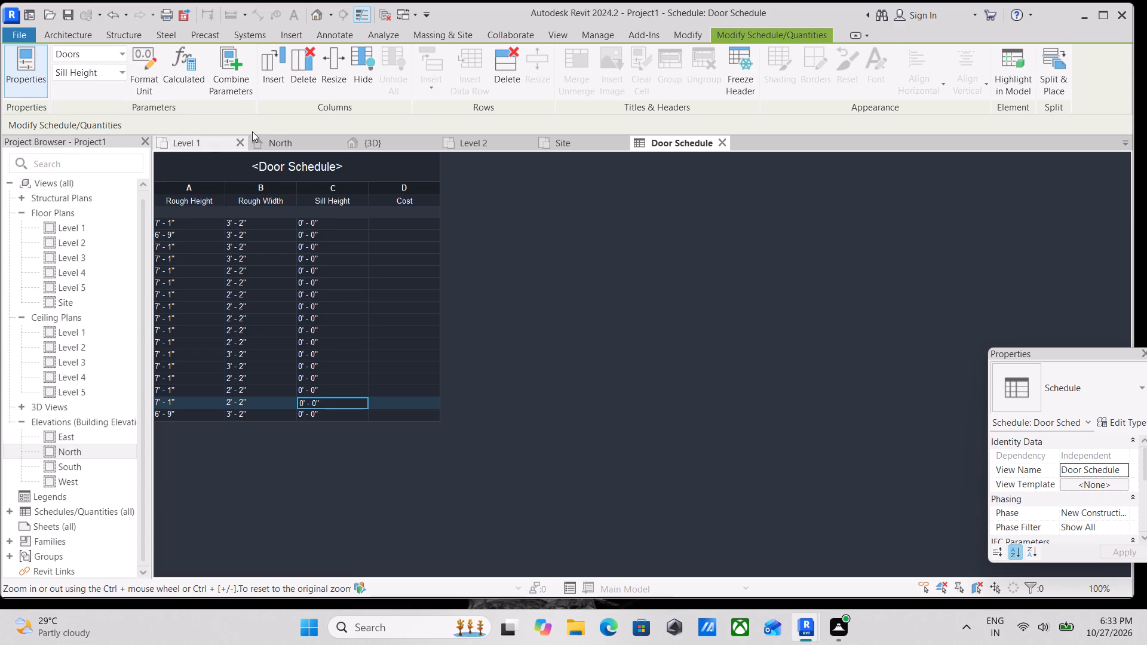
scroll(238, 268, "up", 2)
Look through the open Level 1, Level 2 and Site floor plans and return to the 3D view.
left_click(195, 137)
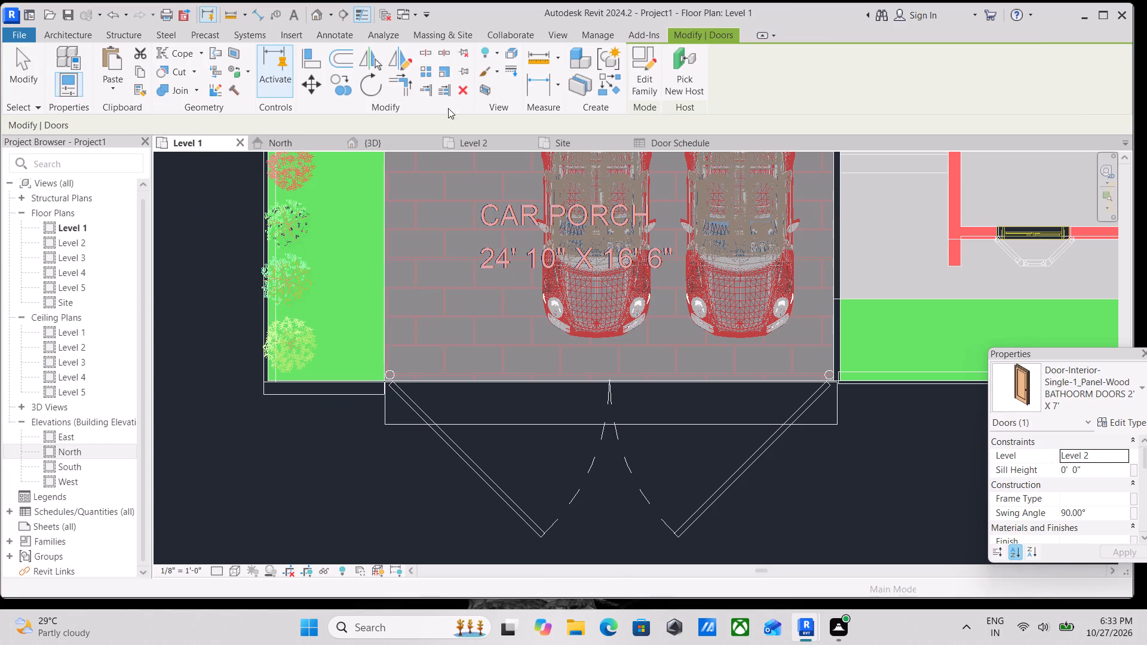
left_click(452, 142)
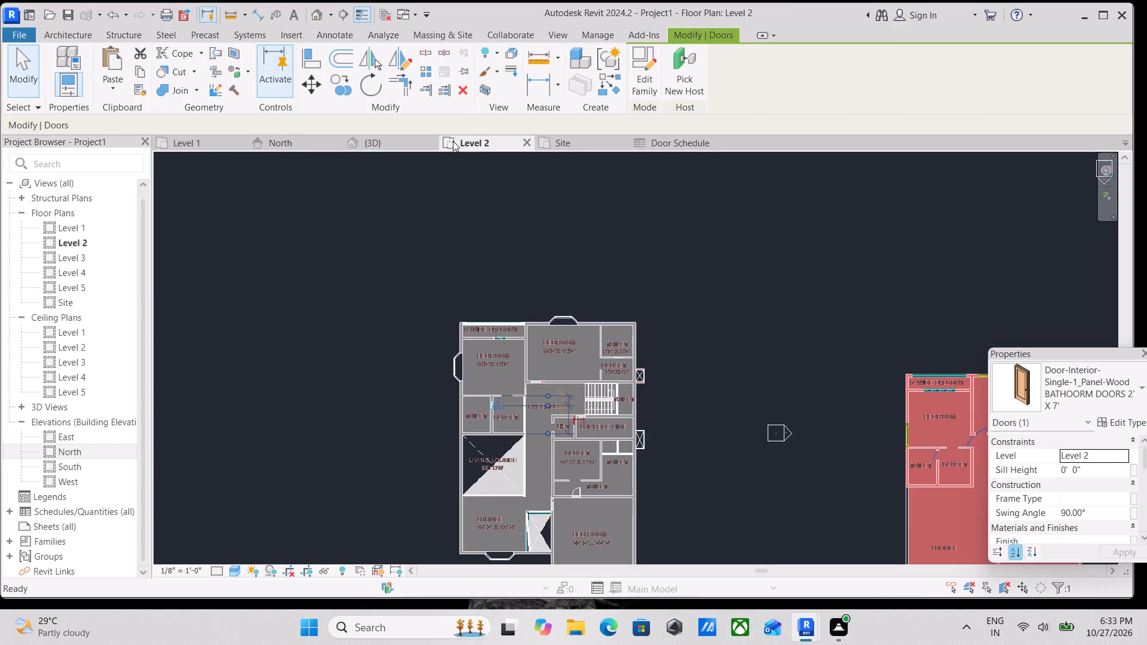
left_click(564, 146)
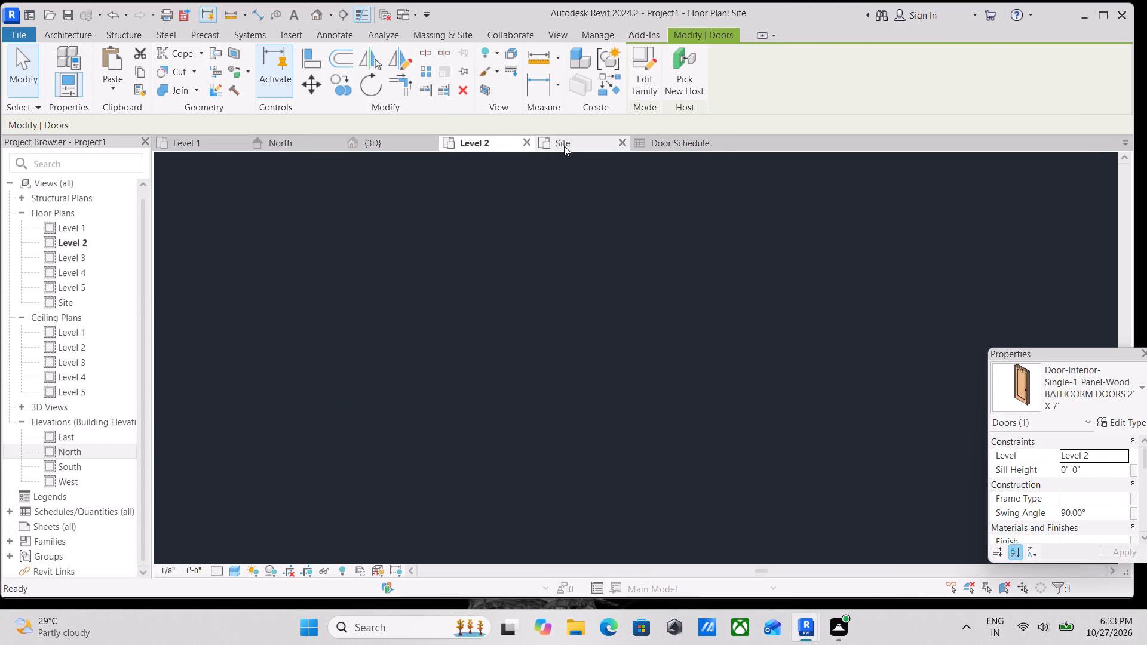
left_click(349, 142)
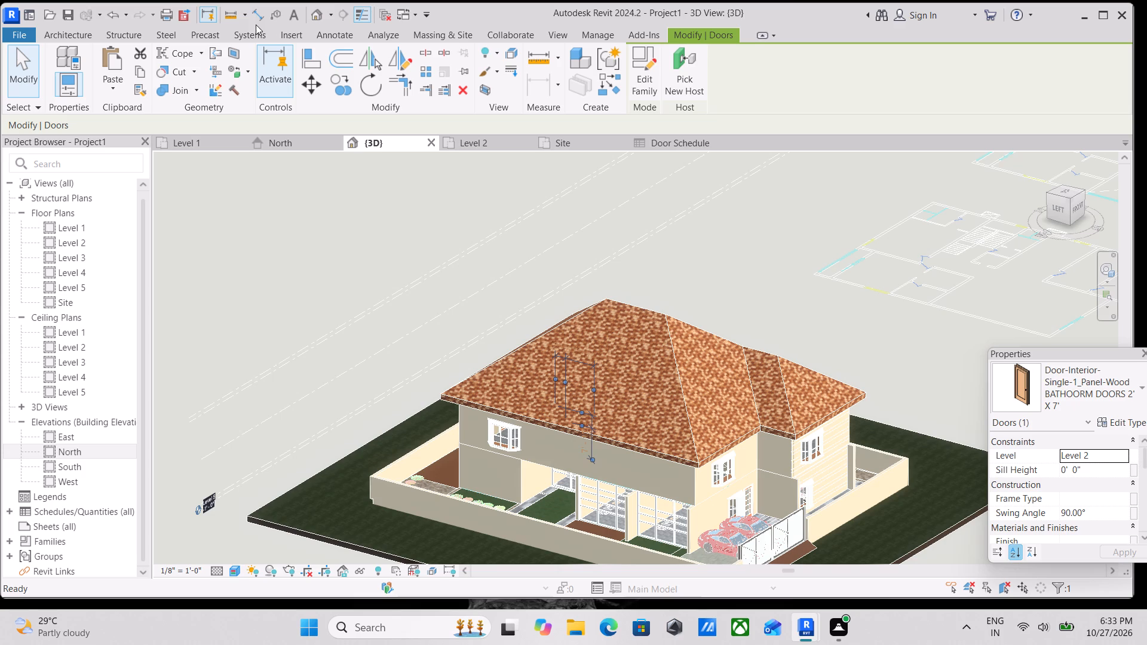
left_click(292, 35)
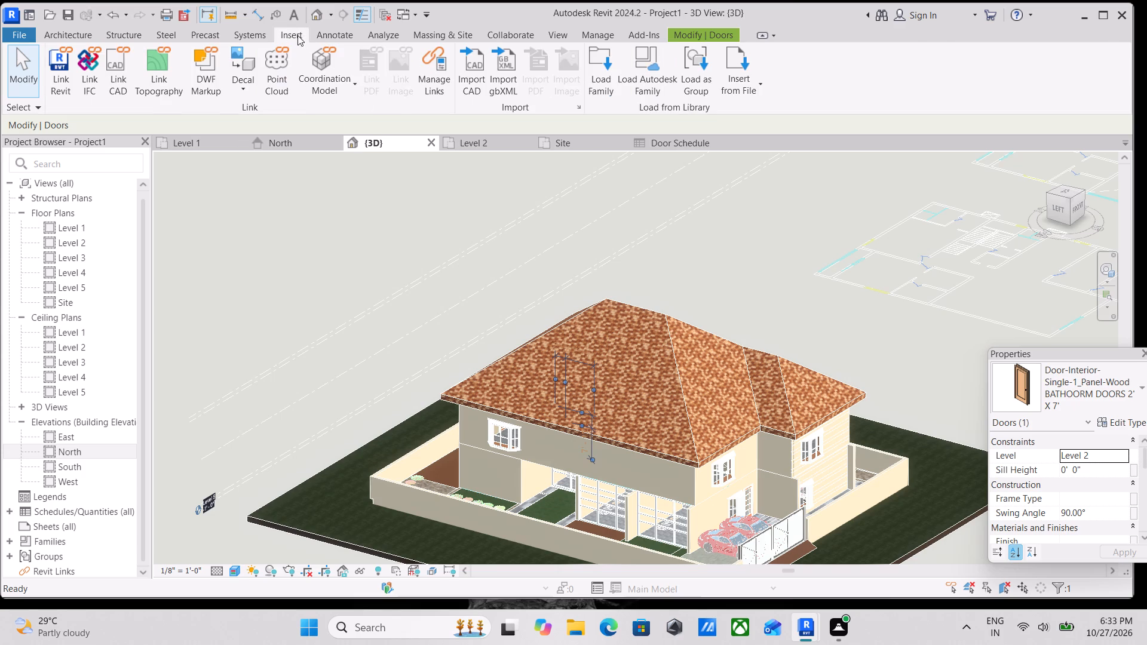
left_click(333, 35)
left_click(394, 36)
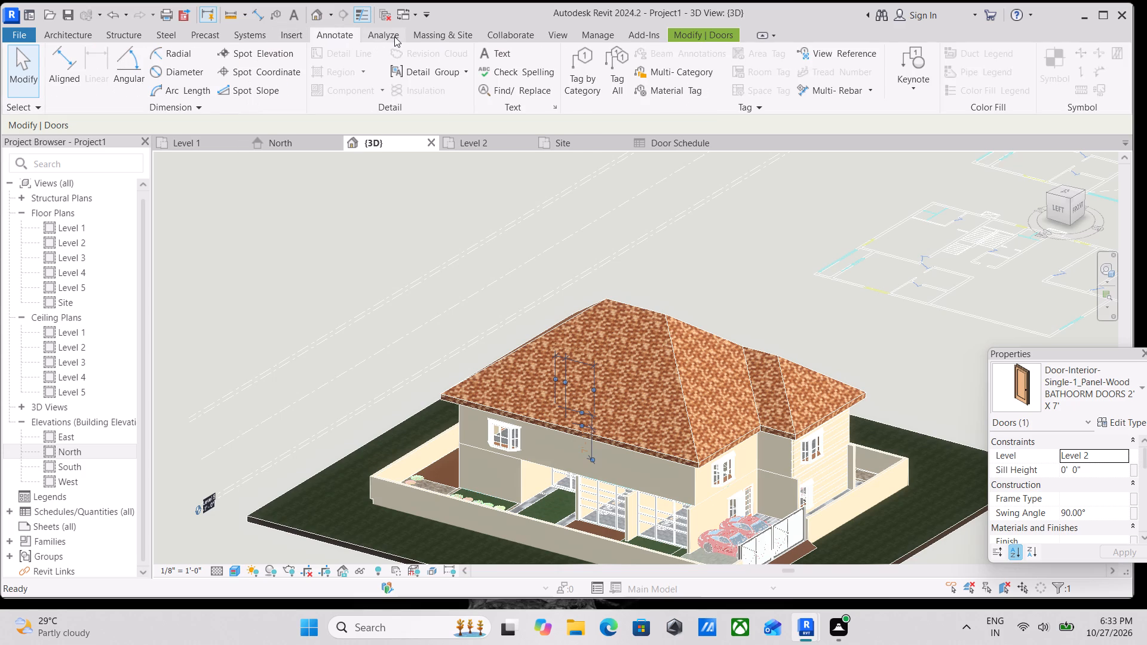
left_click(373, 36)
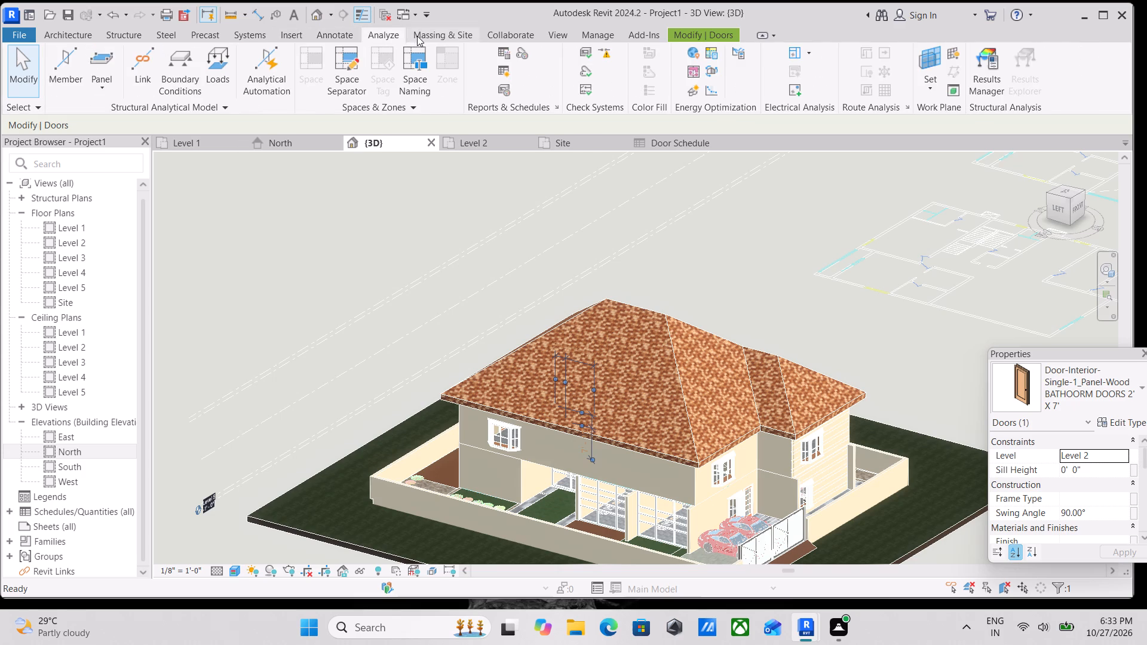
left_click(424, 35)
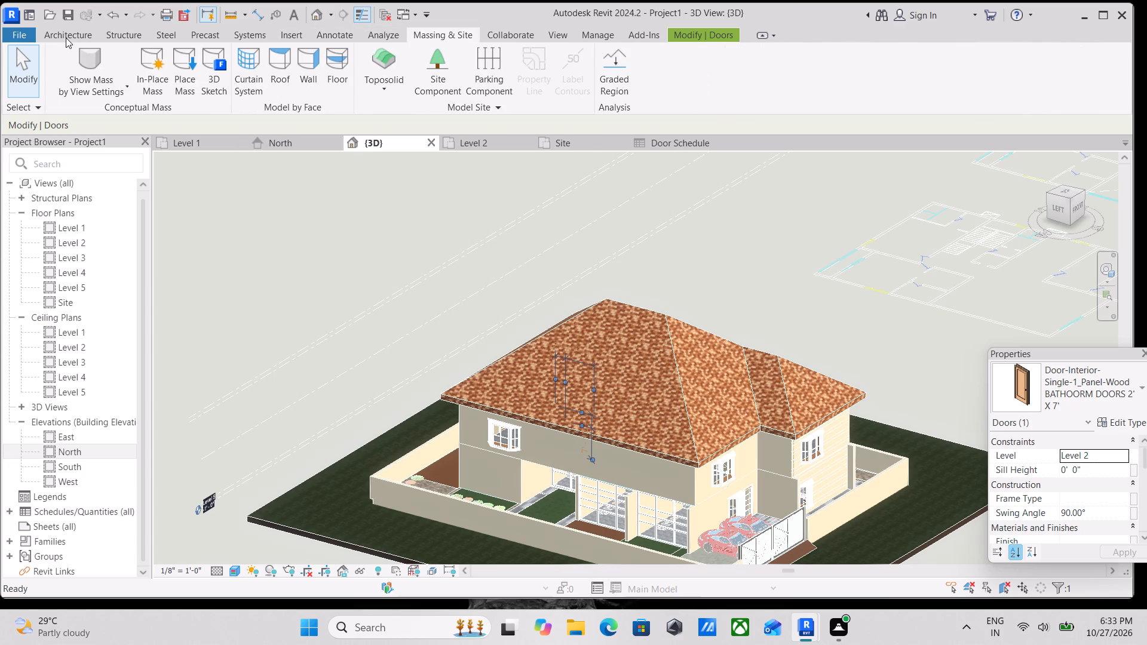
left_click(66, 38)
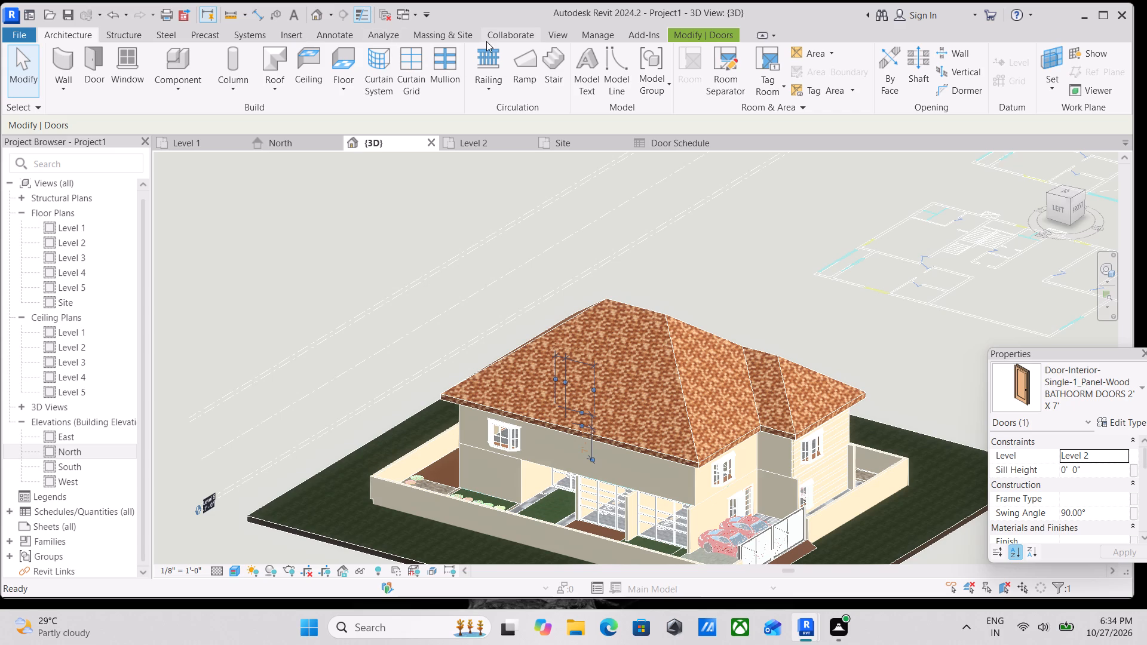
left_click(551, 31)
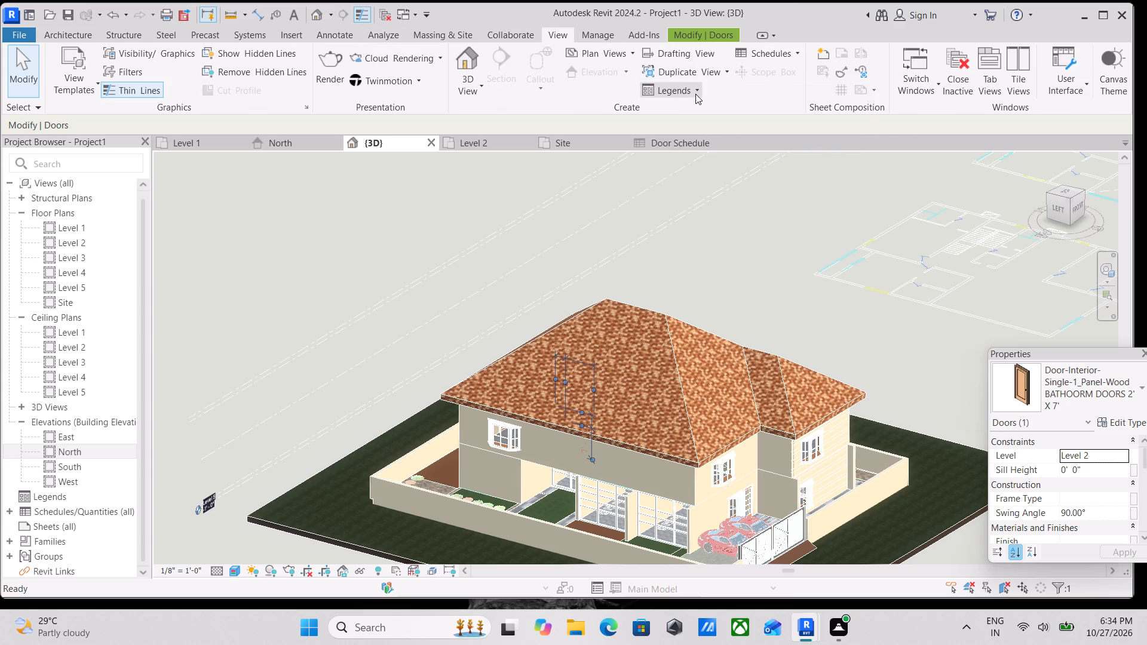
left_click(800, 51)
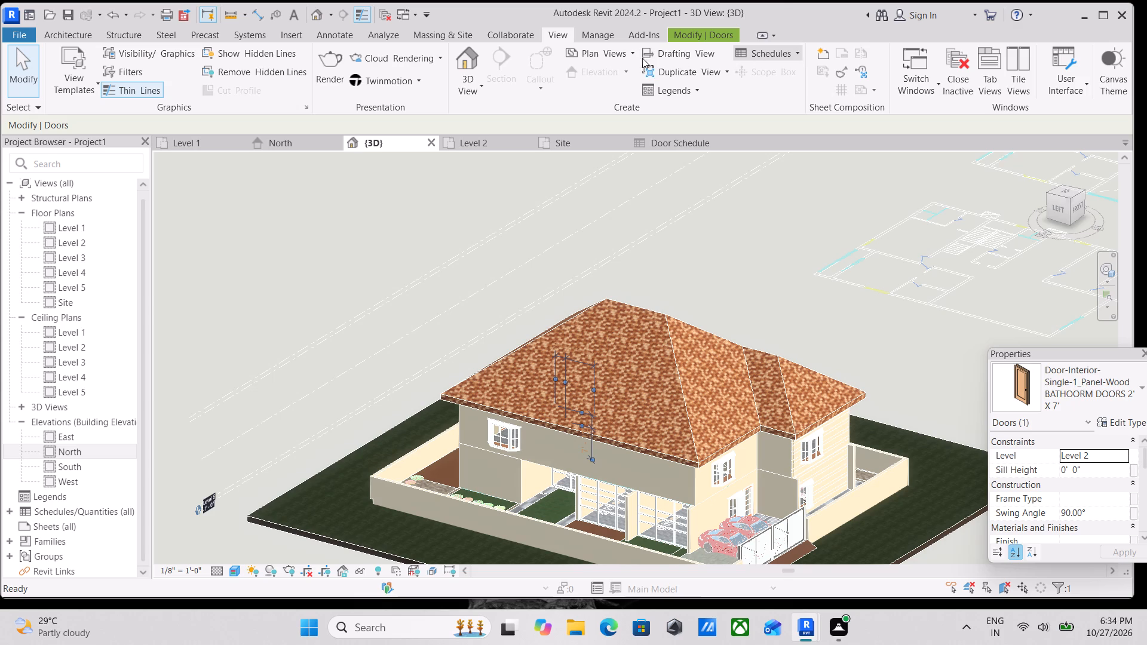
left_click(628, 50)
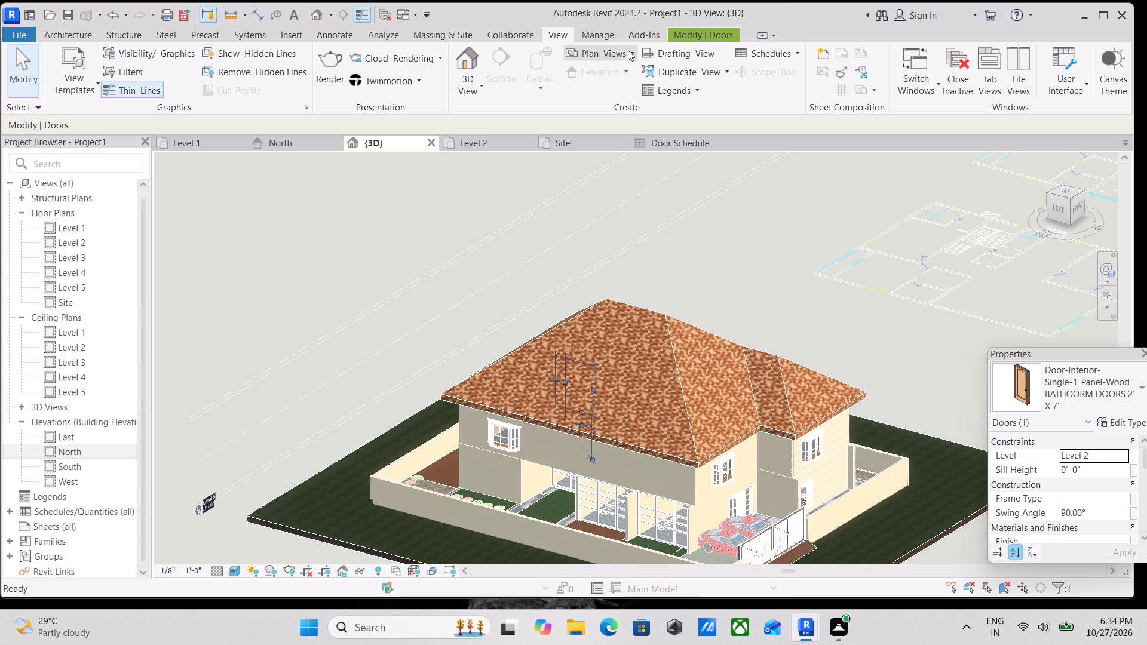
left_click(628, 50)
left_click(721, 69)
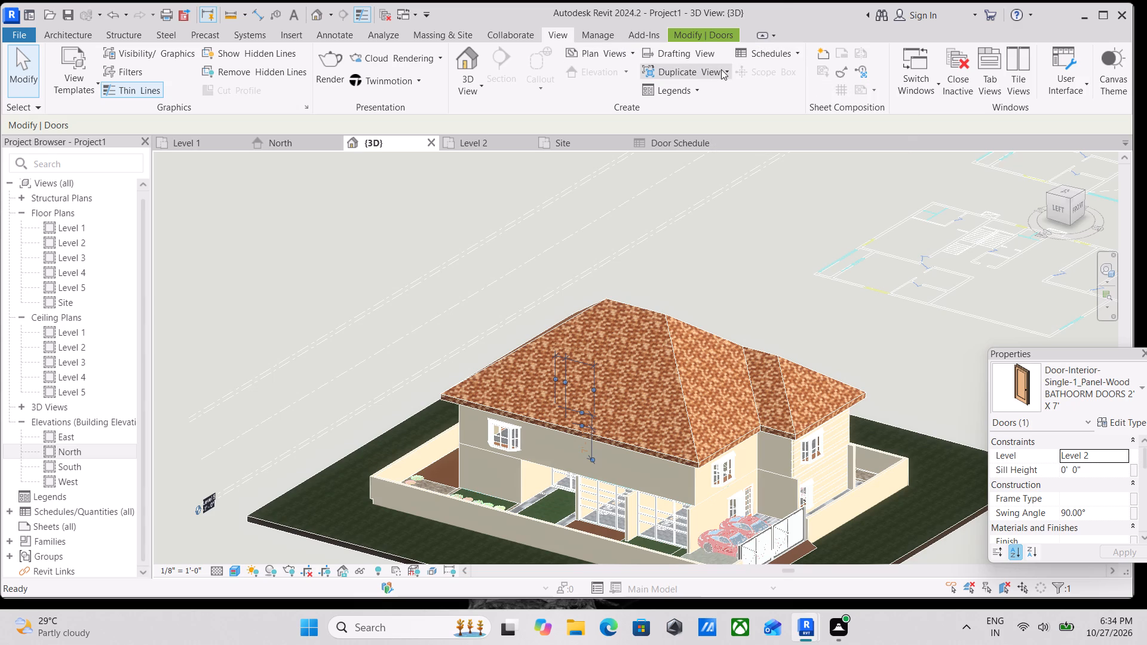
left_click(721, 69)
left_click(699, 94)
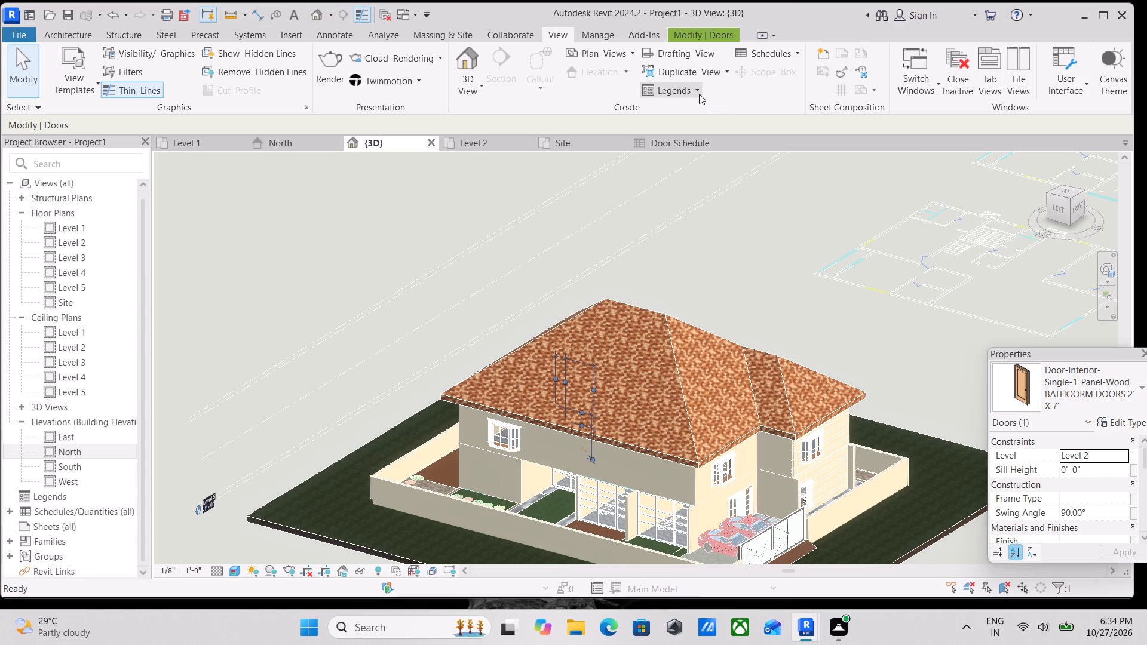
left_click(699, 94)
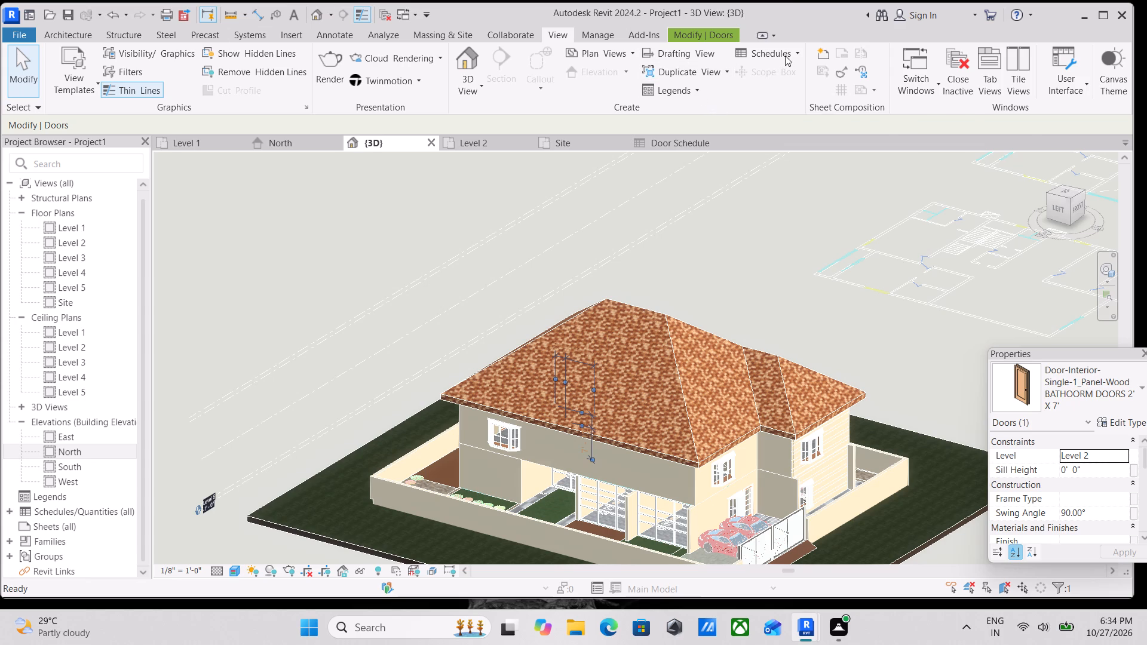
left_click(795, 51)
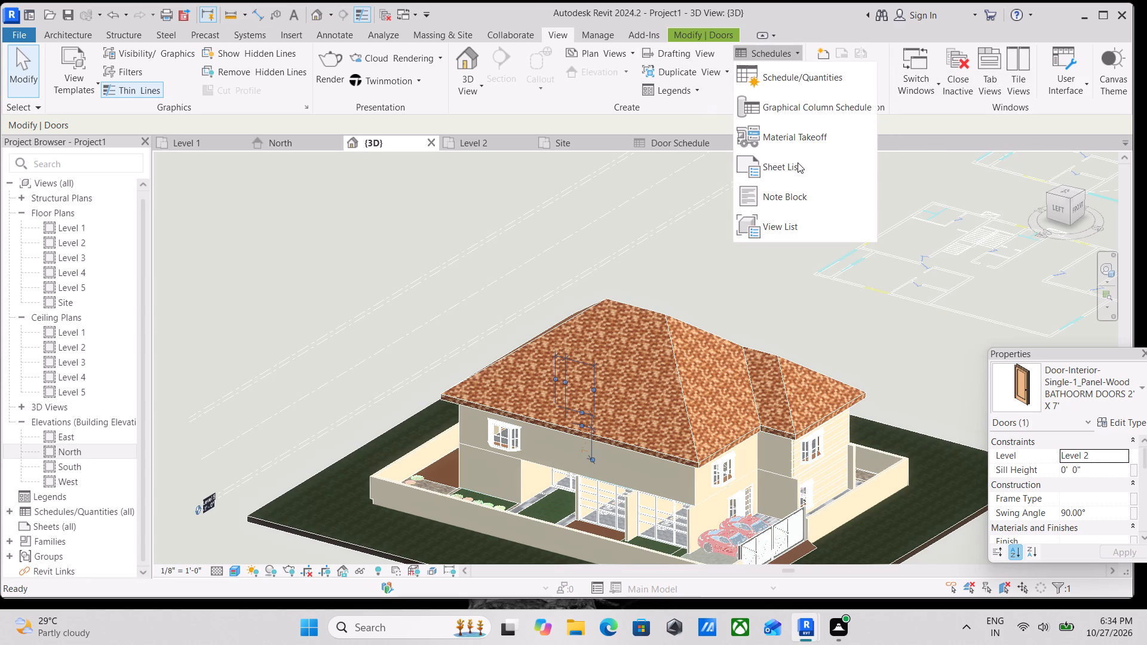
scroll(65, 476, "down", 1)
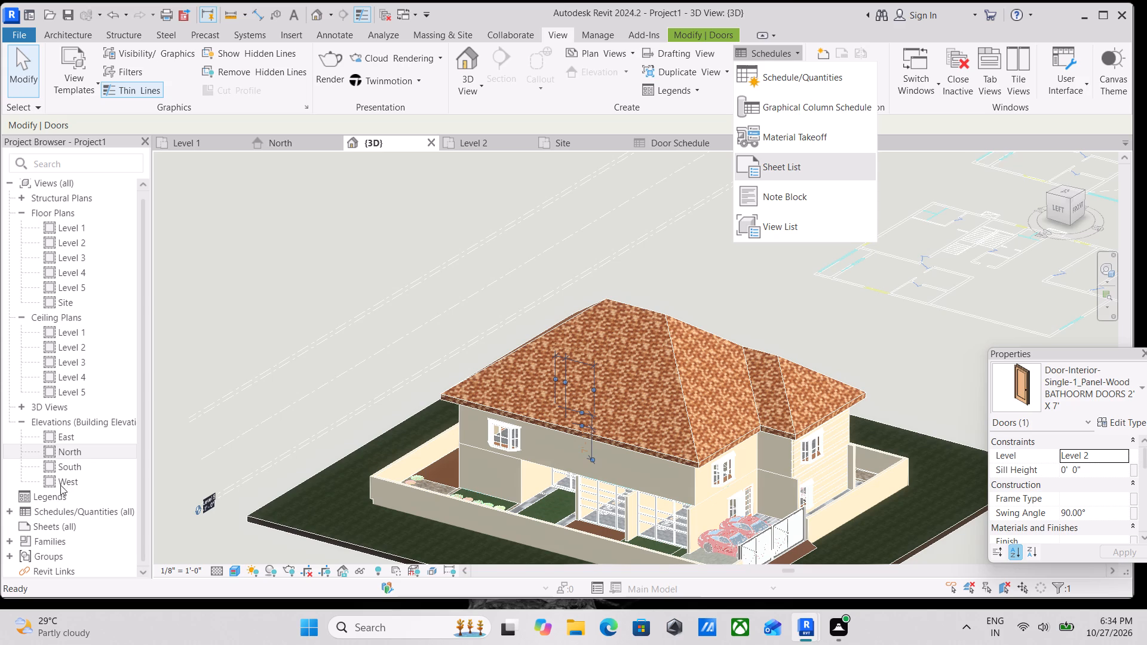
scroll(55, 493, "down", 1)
Start a new sheet and browse the imperial family library to its Titleblocks folder to load a title block.
left_click(23, 530)
left_click(24, 527)
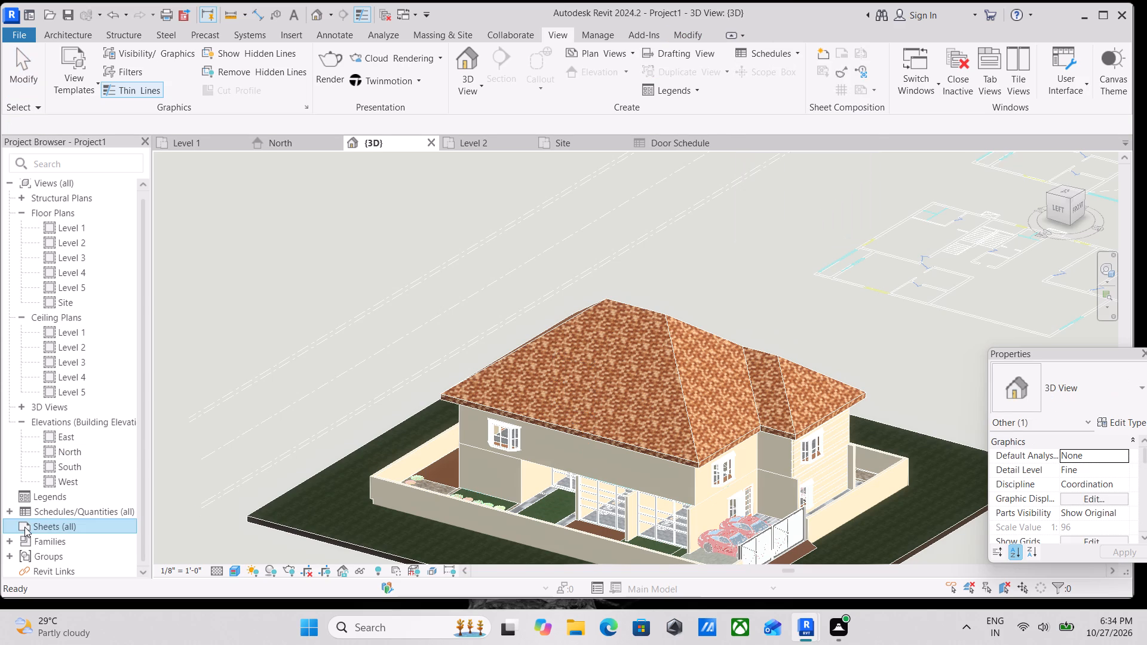
double_click(23, 527)
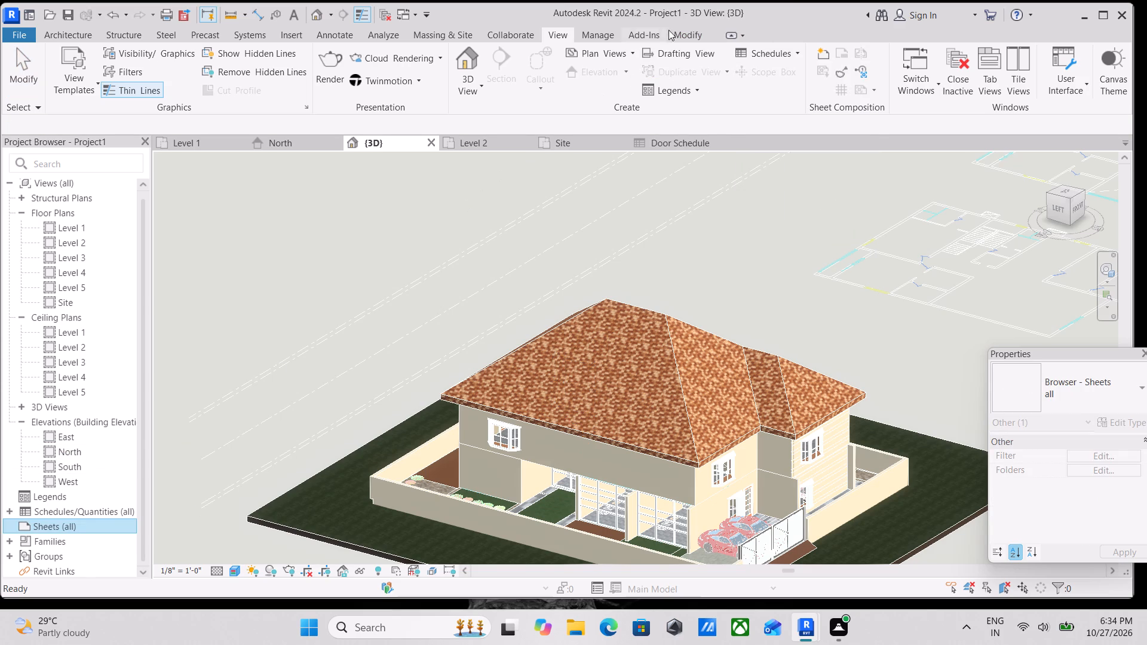
left_click(826, 51)
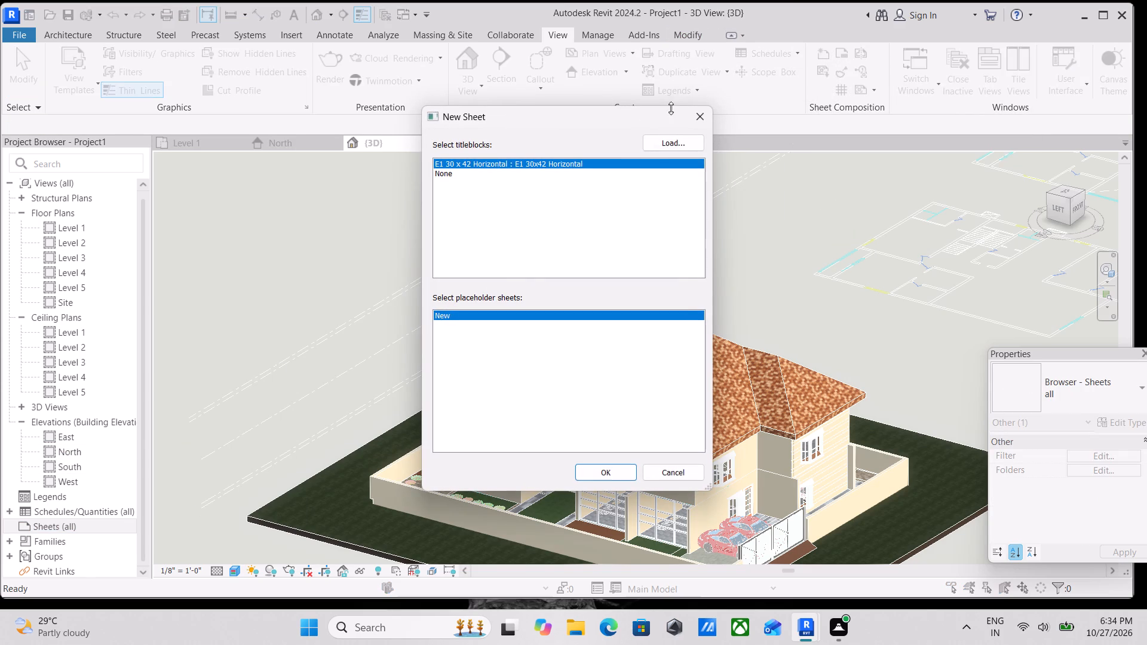
scroll(429, 195, "down", 2)
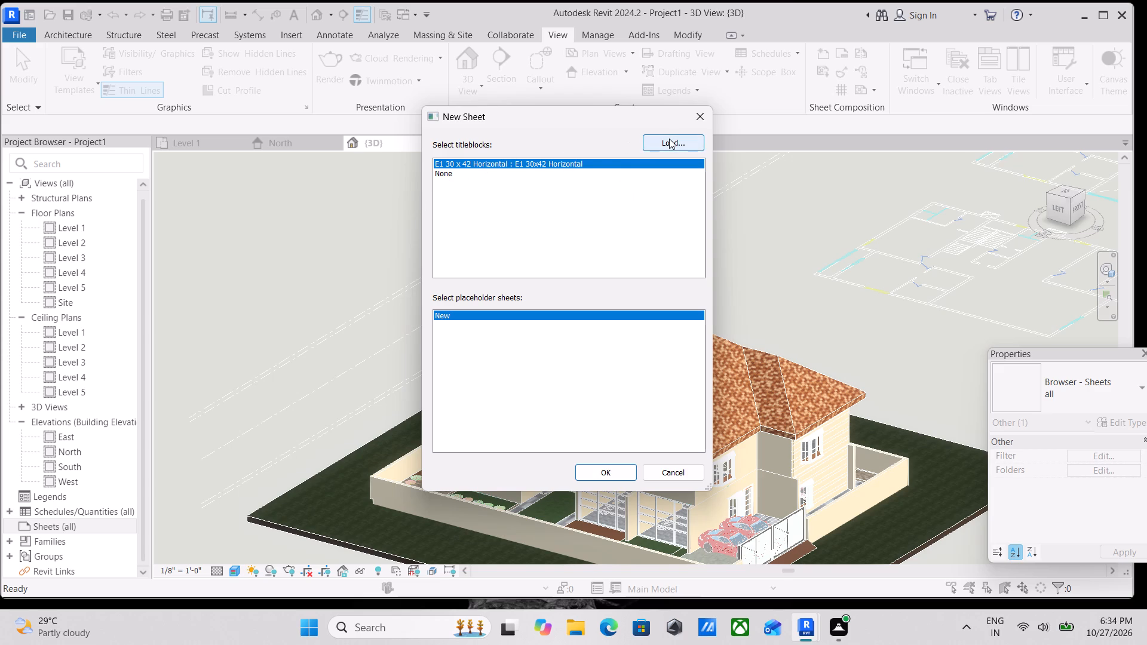
left_click(670, 139)
scroll(450, 262, "down", 1)
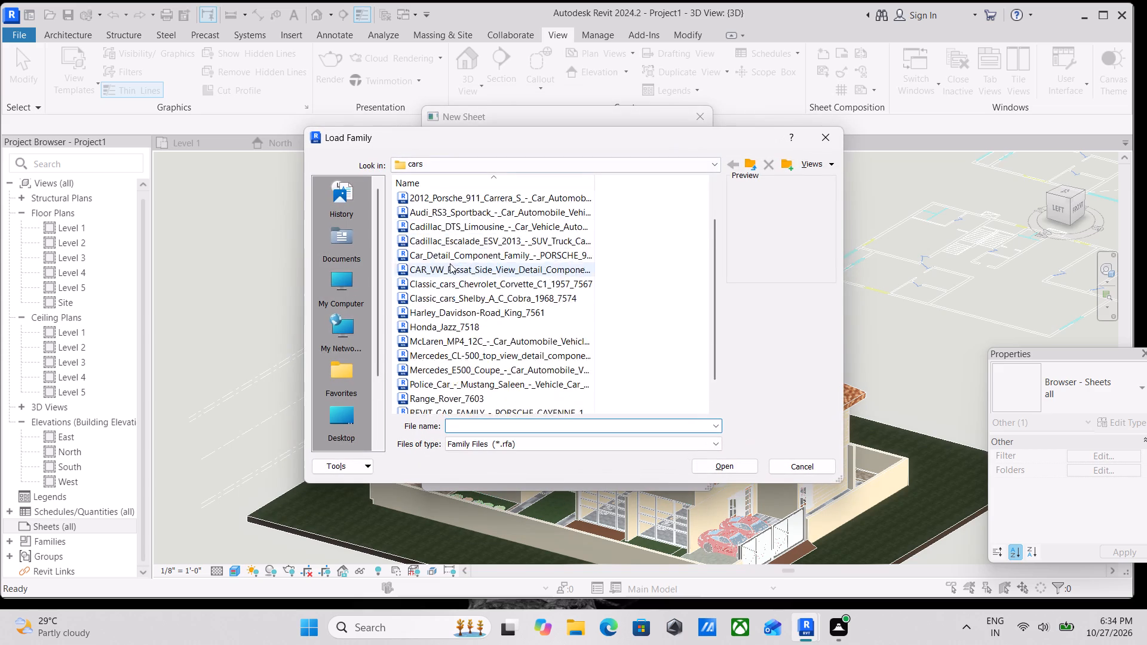
scroll(450, 263, "down", 4)
scroll(403, 422, "up", 4)
scroll(445, 274, "up", 3)
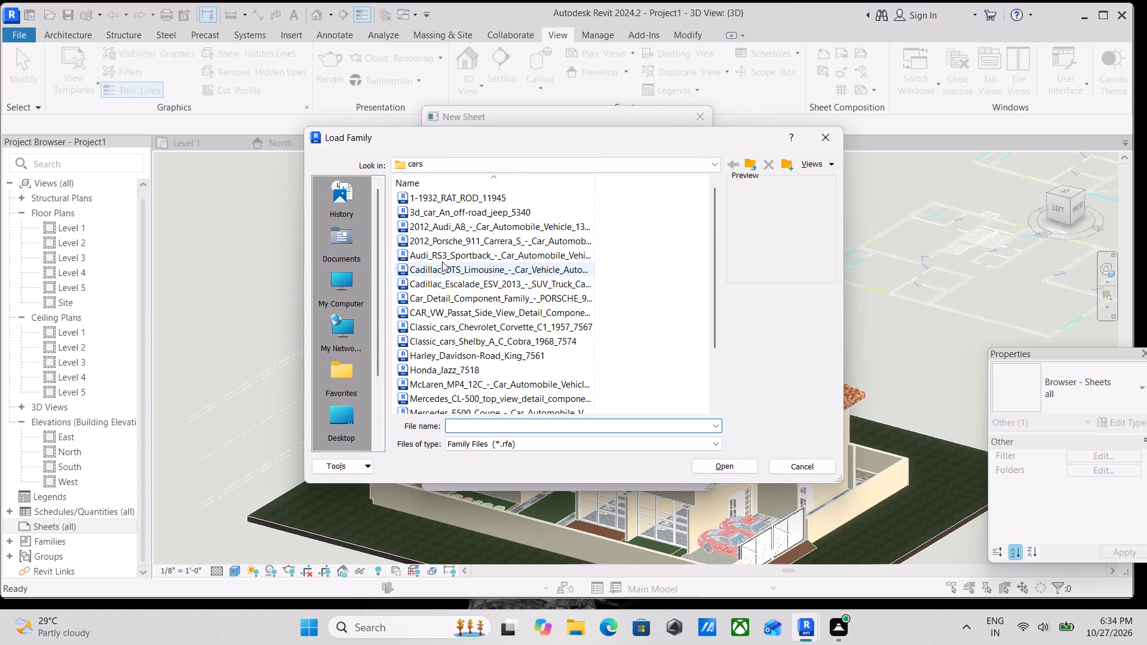
scroll(441, 260, "up", 3)
left_click(349, 246)
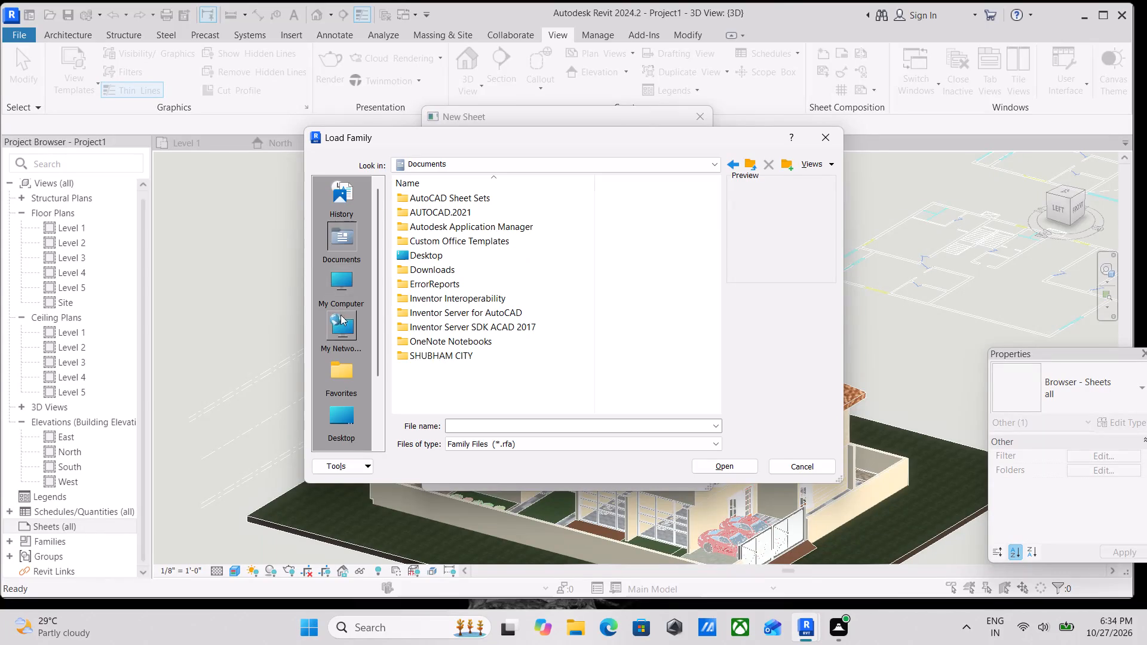
scroll(341, 317, "down", 3)
double_click(341, 363)
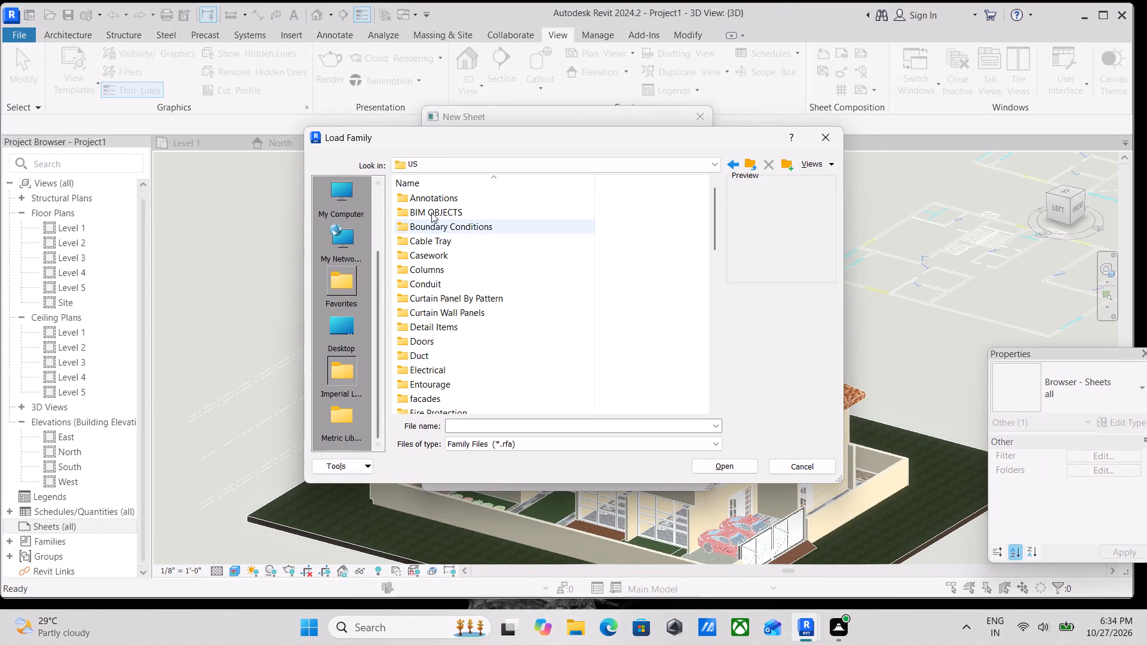
scroll(461, 272, "down", 8)
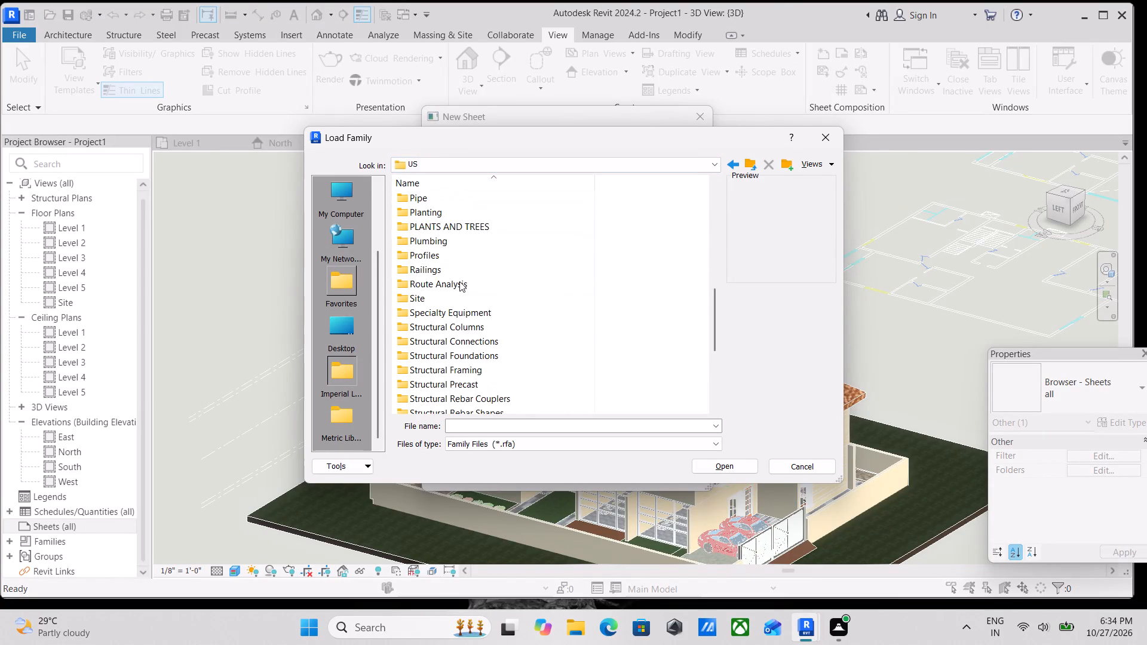
scroll(459, 281, "down", 3)
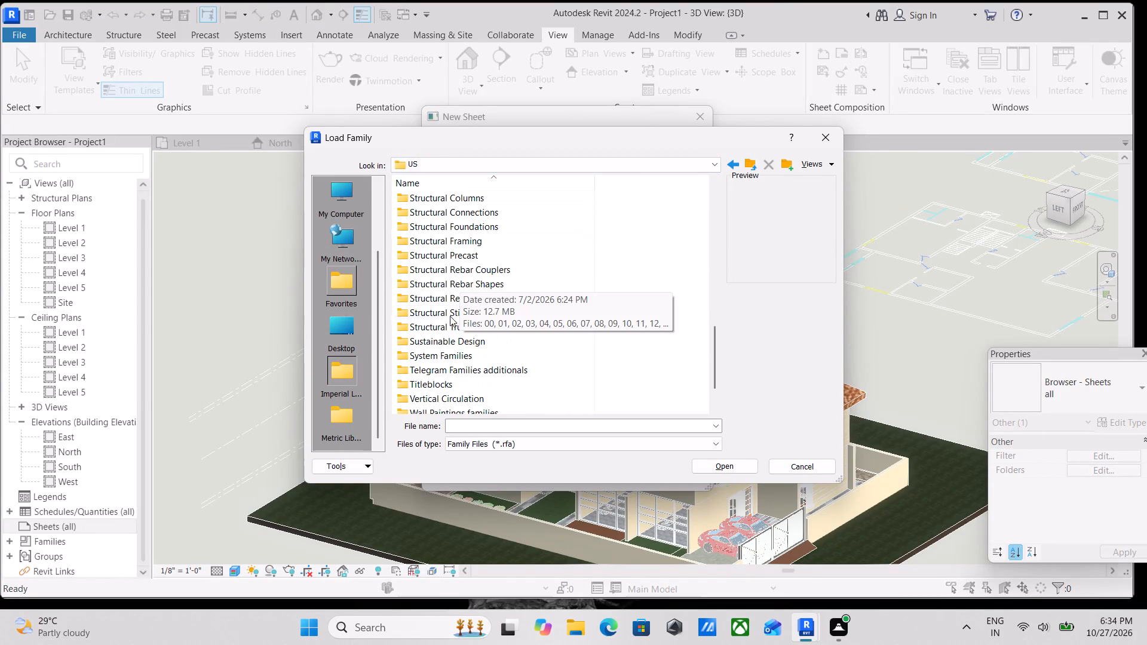
scroll(450, 319, "down", 1)
double_click(450, 338)
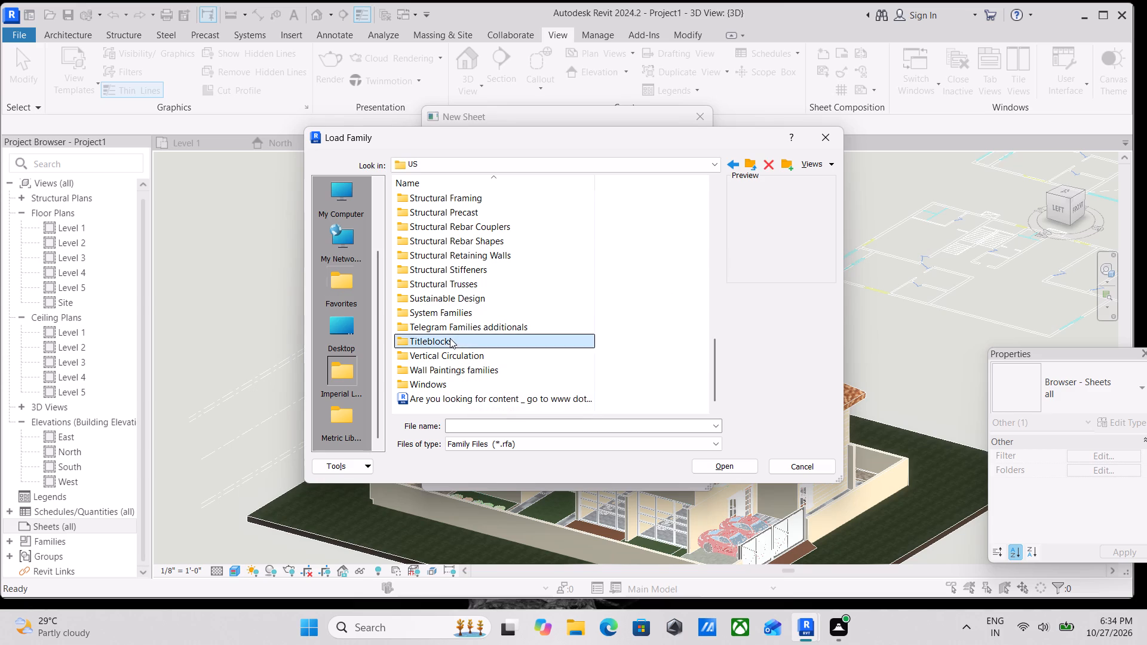
Compare the title block previews, load D 22 x 34 Horizontal and create the new sheet with it.
left_click(453, 225)
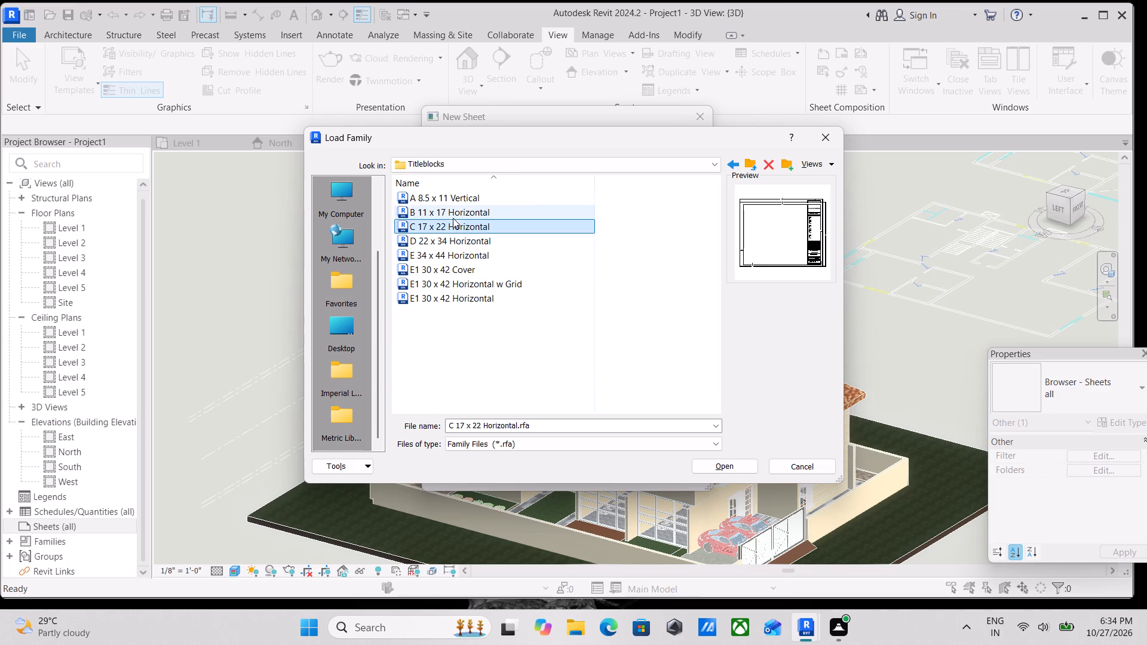
left_click(450, 214)
left_click(451, 256)
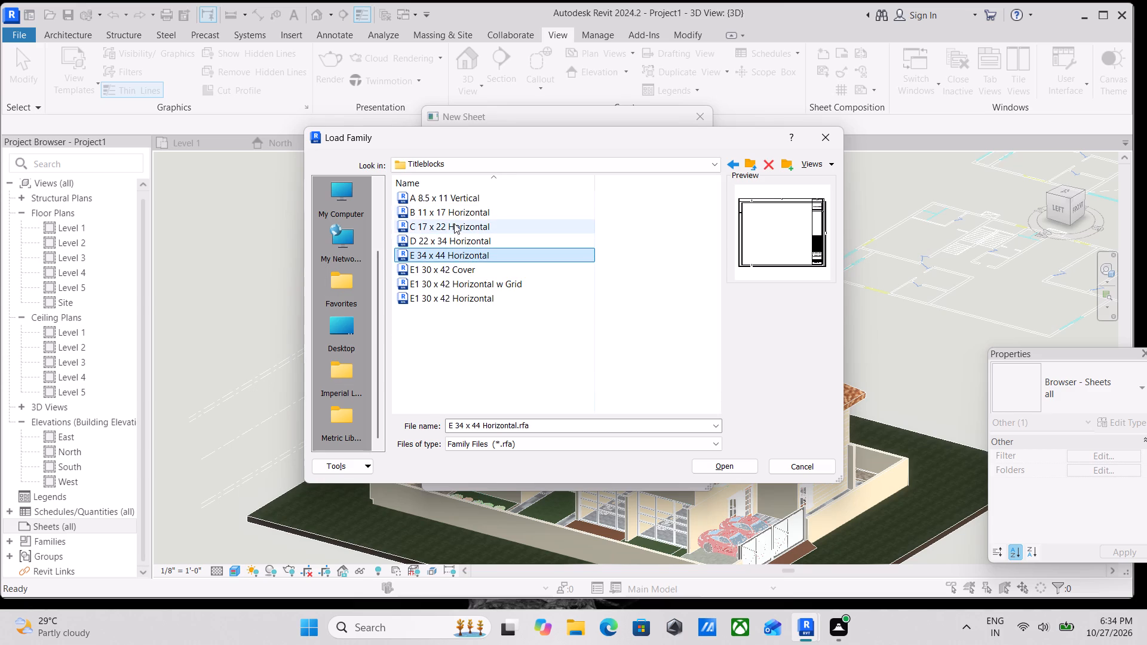
left_click(455, 200)
left_click(455, 256)
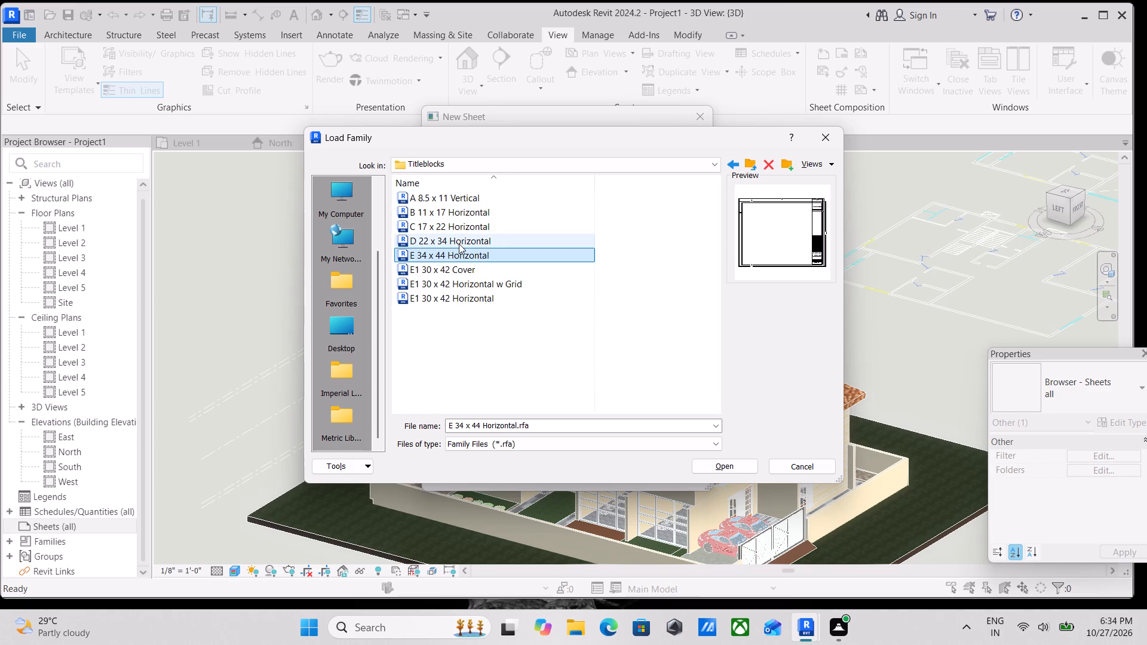
left_click(459, 244)
left_click(459, 226)
left_click(461, 210)
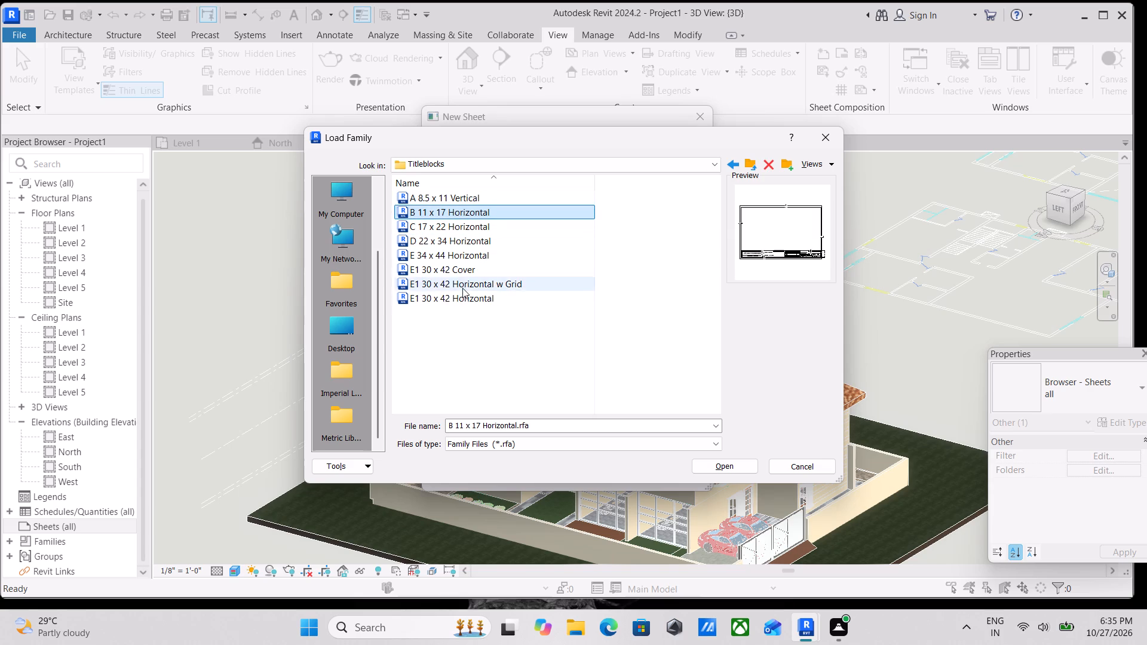
left_click(465, 262)
left_click(465, 246)
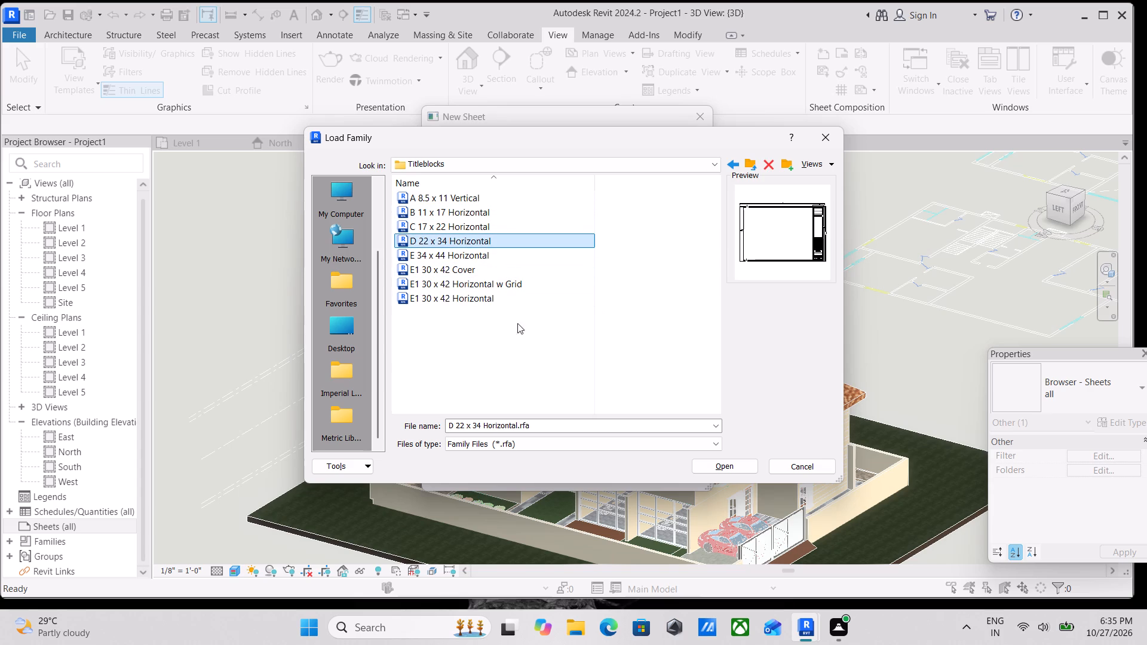
left_click(724, 473)
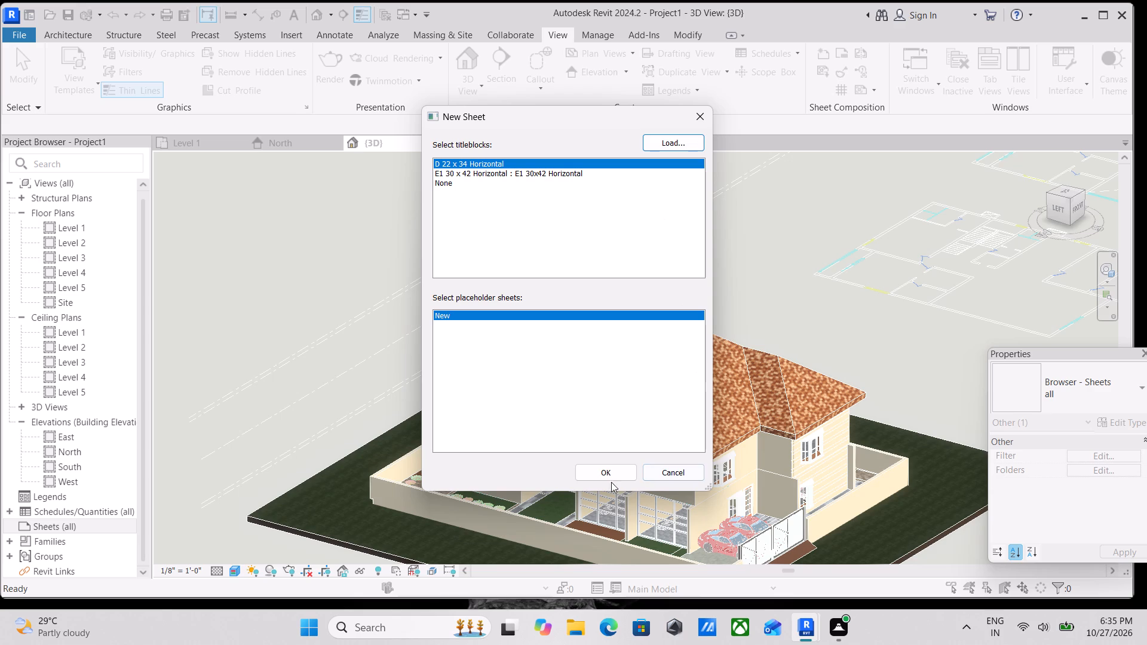
left_click(611, 464)
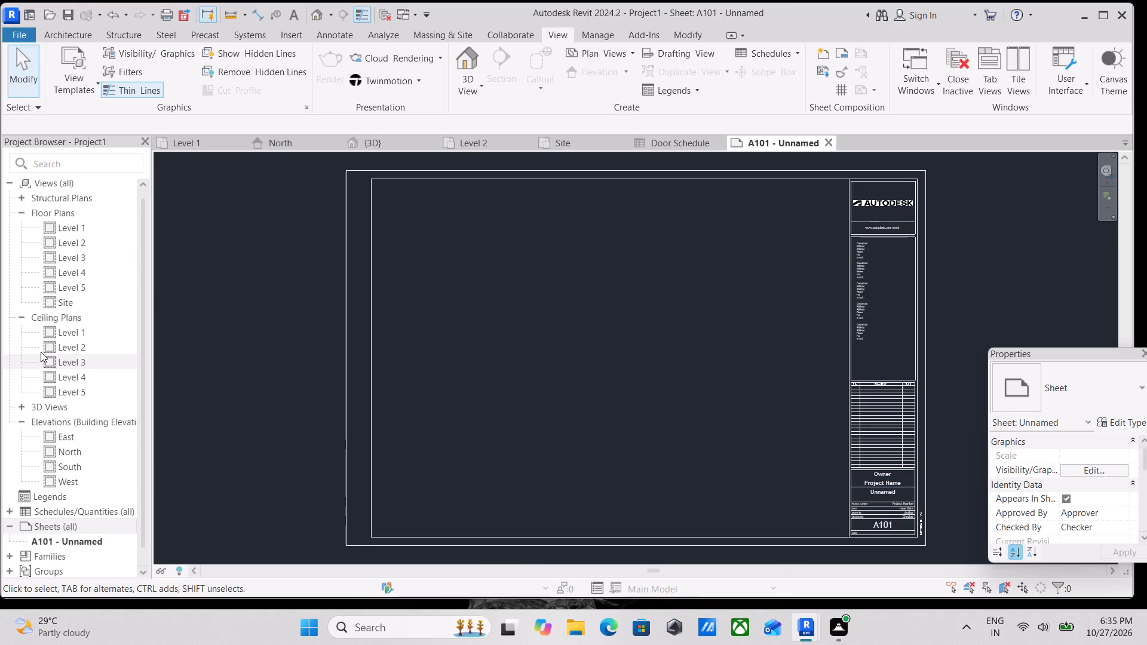
Place the East elevation view in the upper part of sheet A101, slightly left of centre.
scroll(39, 346, "down", 1)
left_click_drag(47, 422, 452, 398)
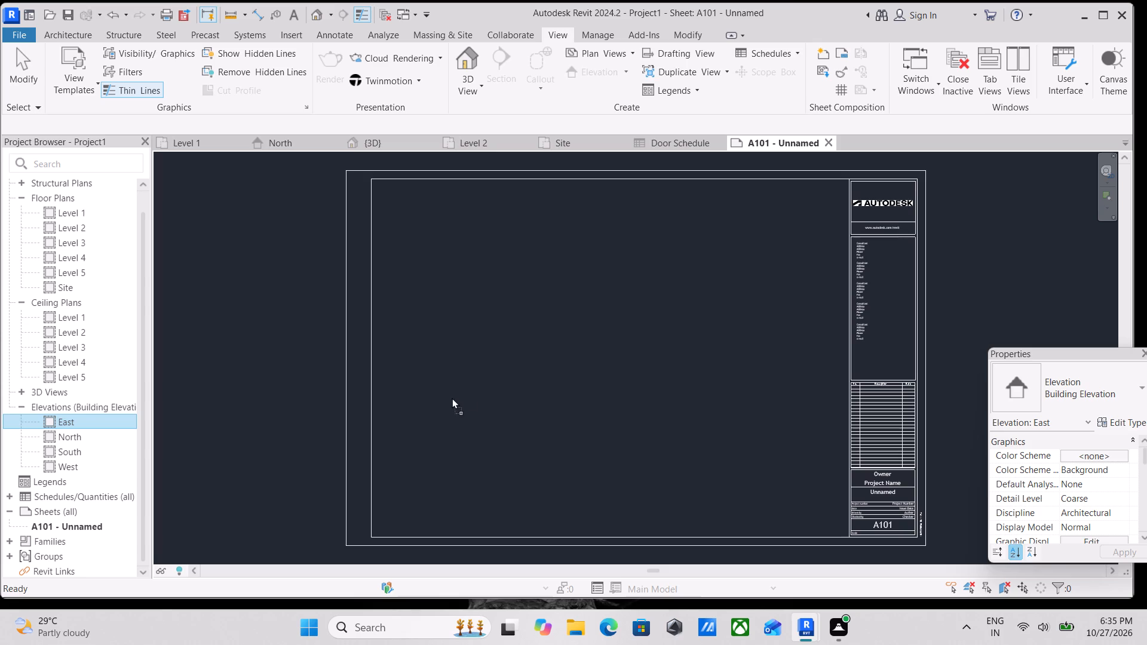
left_click_drag(452, 398, 491, 367)
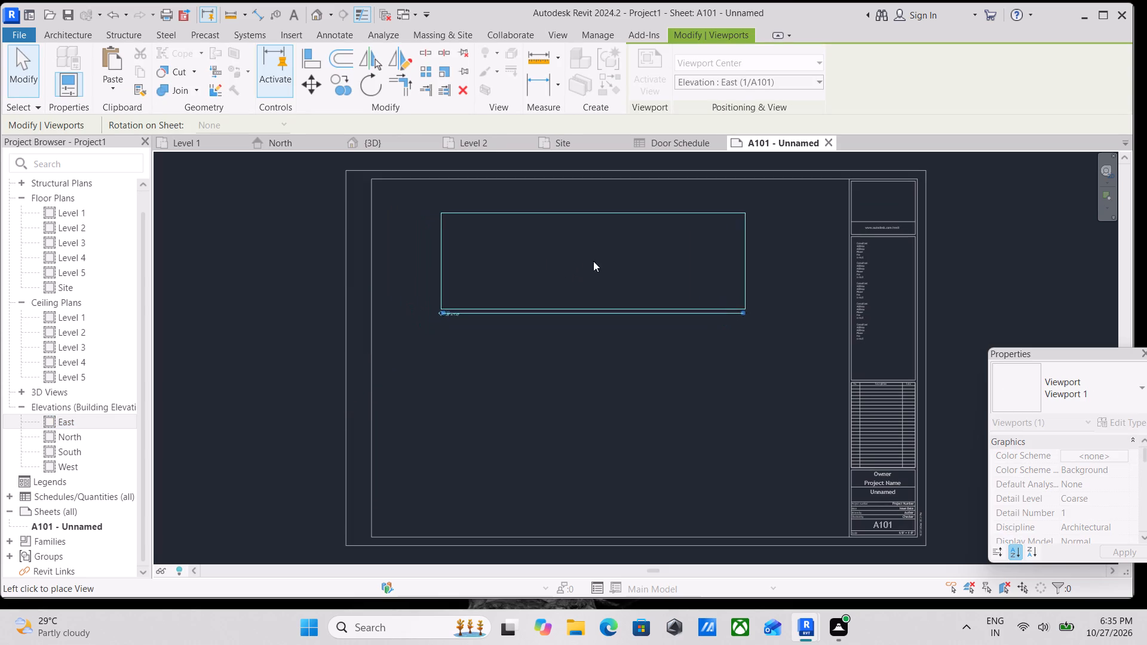
left_click(575, 259)
Examine the placed East elevation and the space around it on sheet A101.
scroll(576, 323, "up", 4)
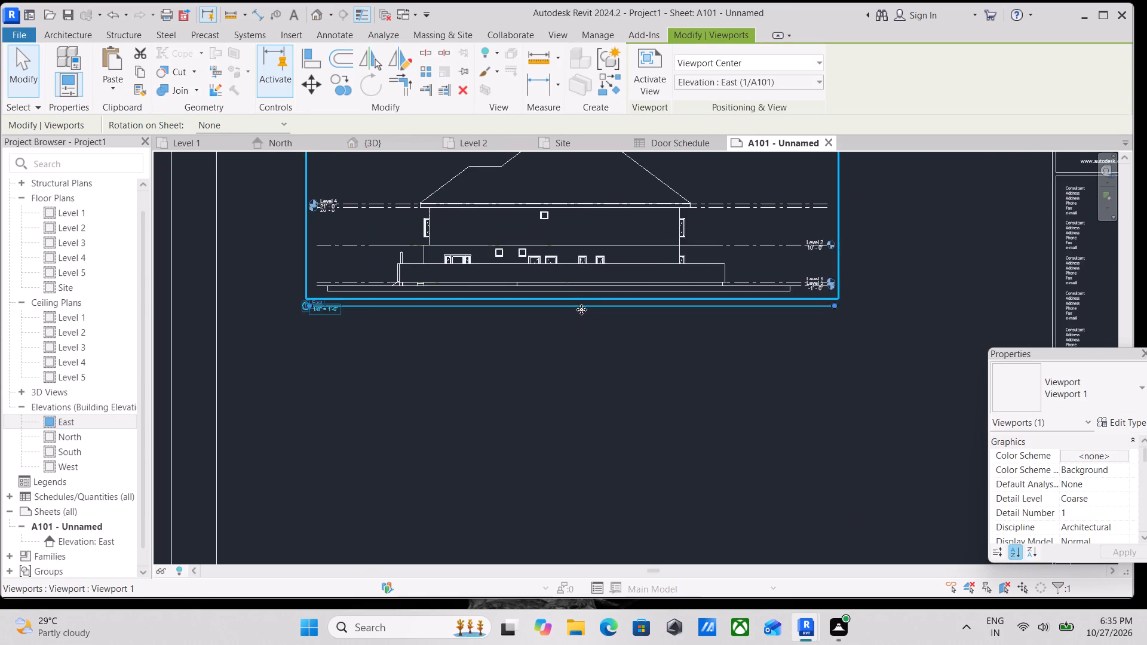
scroll(583, 305, "down", 2)
middle_click_drag(583, 305, 418, 286)
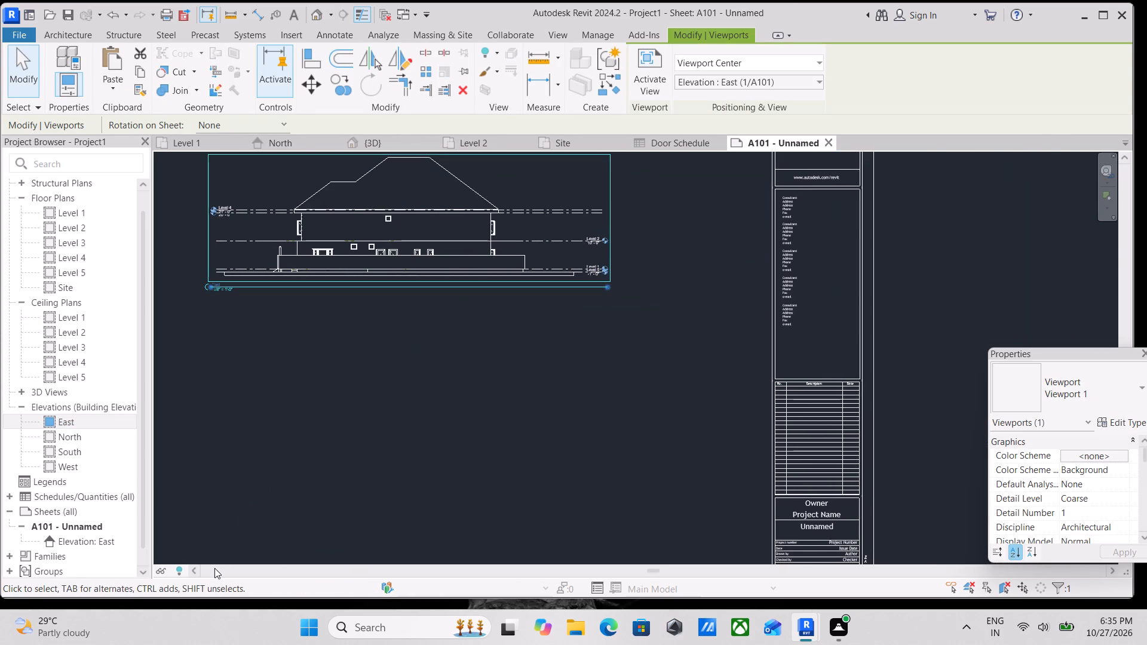
scroll(413, 386, "down", 2)
middle_click_drag(413, 386, 533, 333)
scroll(492, 287, "up", 3)
scroll(502, 273, "down", 1)
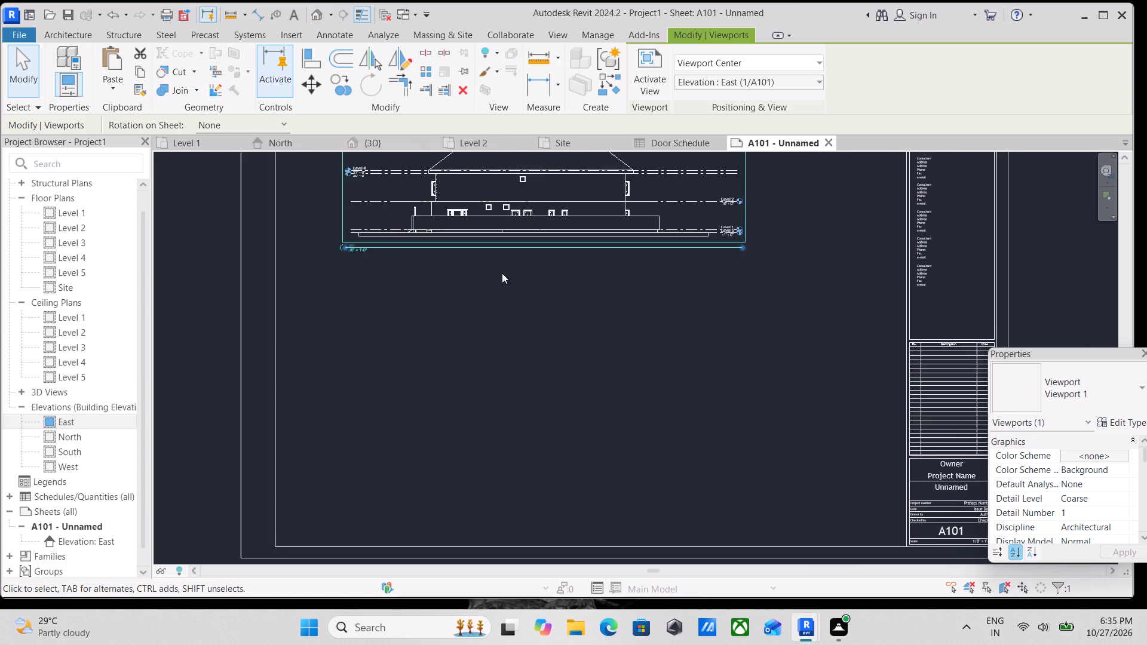
middle_click_drag(502, 273, 506, 291)
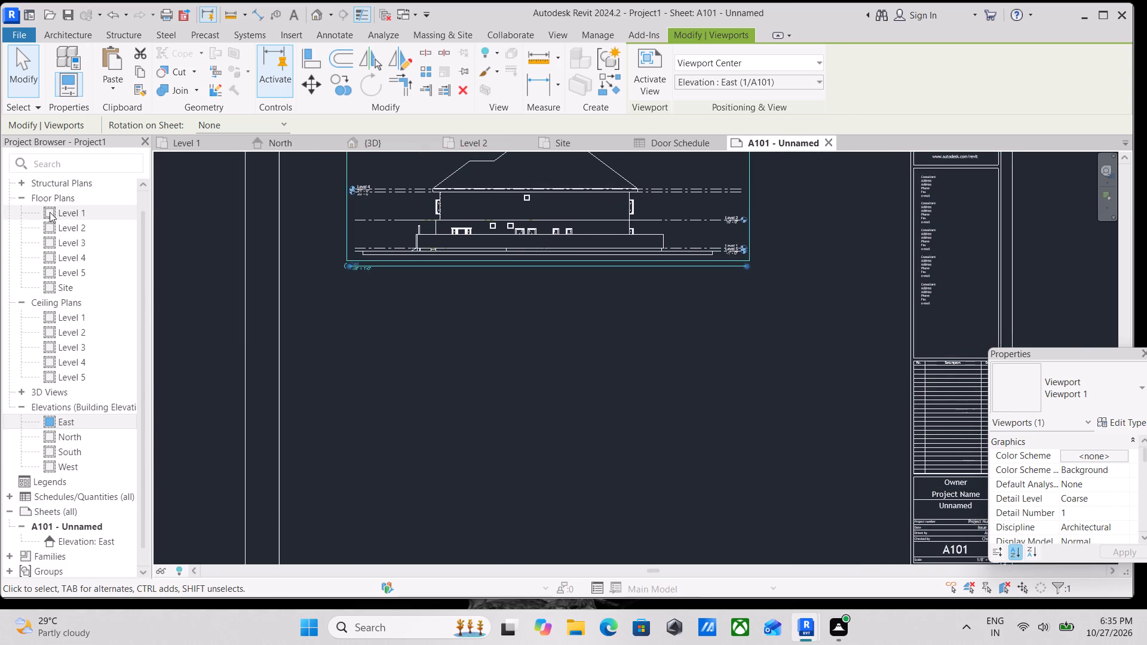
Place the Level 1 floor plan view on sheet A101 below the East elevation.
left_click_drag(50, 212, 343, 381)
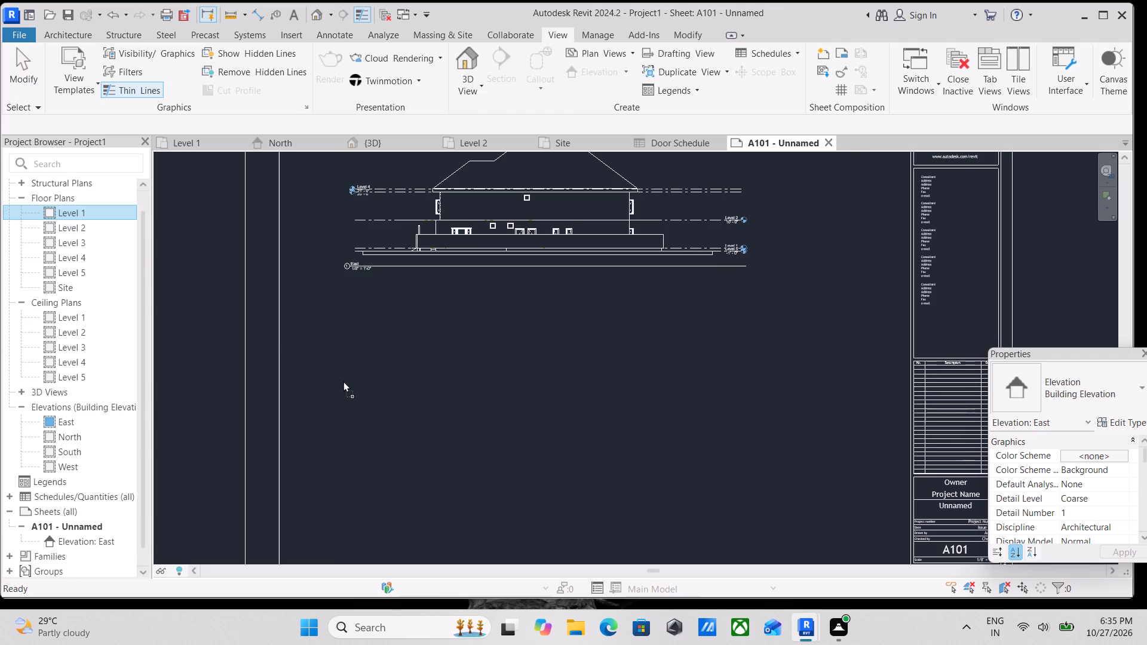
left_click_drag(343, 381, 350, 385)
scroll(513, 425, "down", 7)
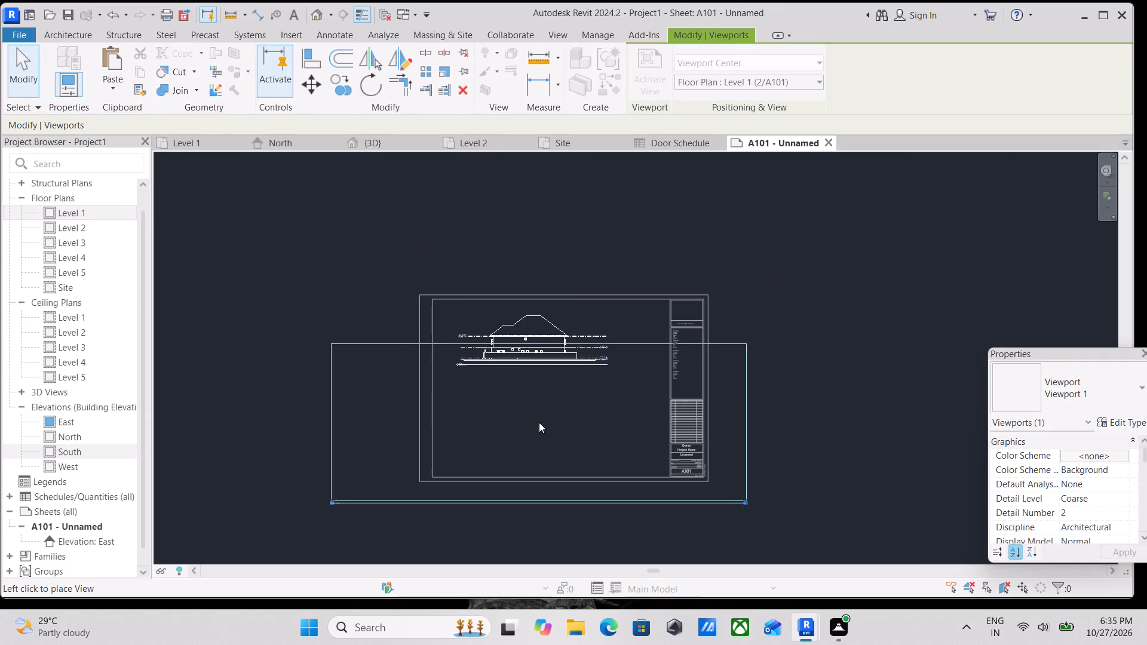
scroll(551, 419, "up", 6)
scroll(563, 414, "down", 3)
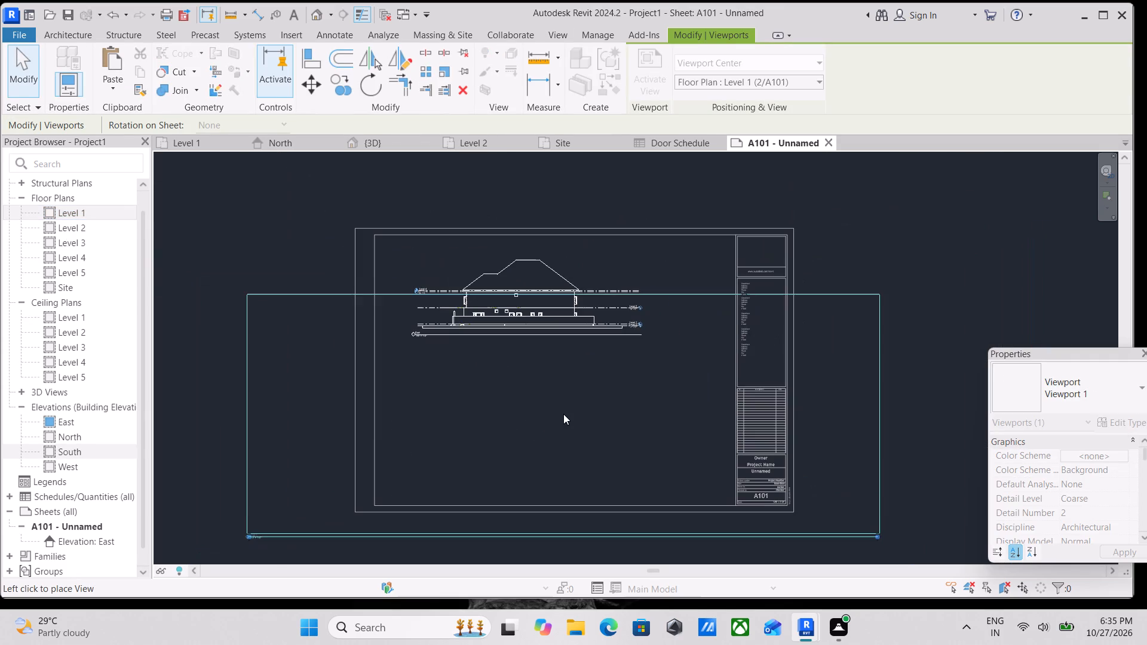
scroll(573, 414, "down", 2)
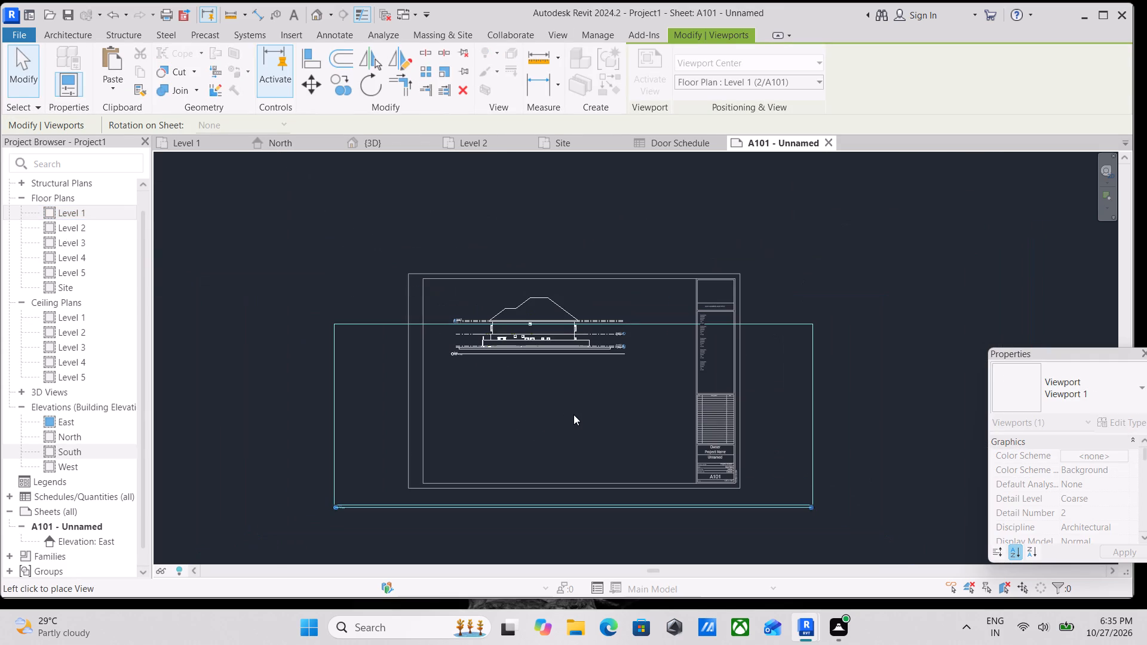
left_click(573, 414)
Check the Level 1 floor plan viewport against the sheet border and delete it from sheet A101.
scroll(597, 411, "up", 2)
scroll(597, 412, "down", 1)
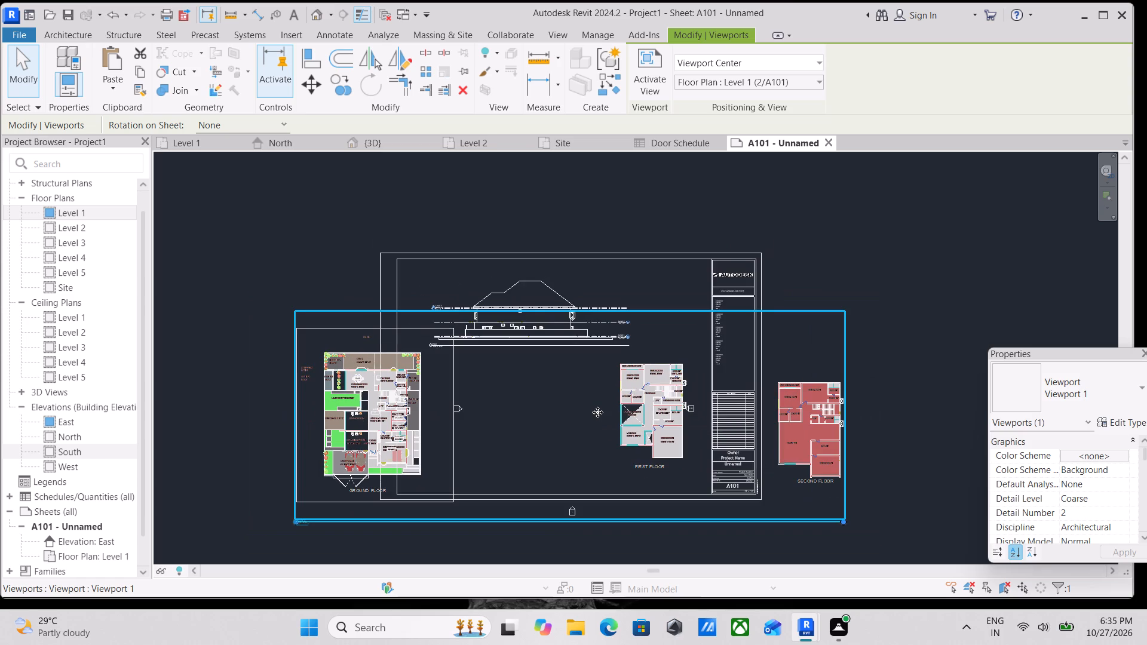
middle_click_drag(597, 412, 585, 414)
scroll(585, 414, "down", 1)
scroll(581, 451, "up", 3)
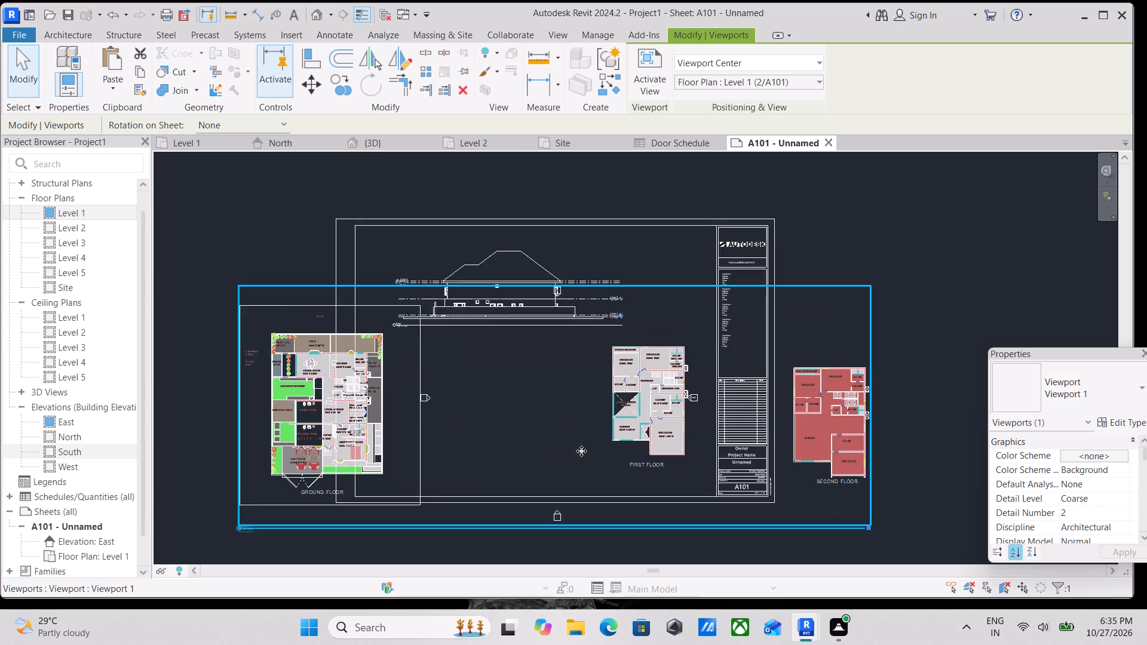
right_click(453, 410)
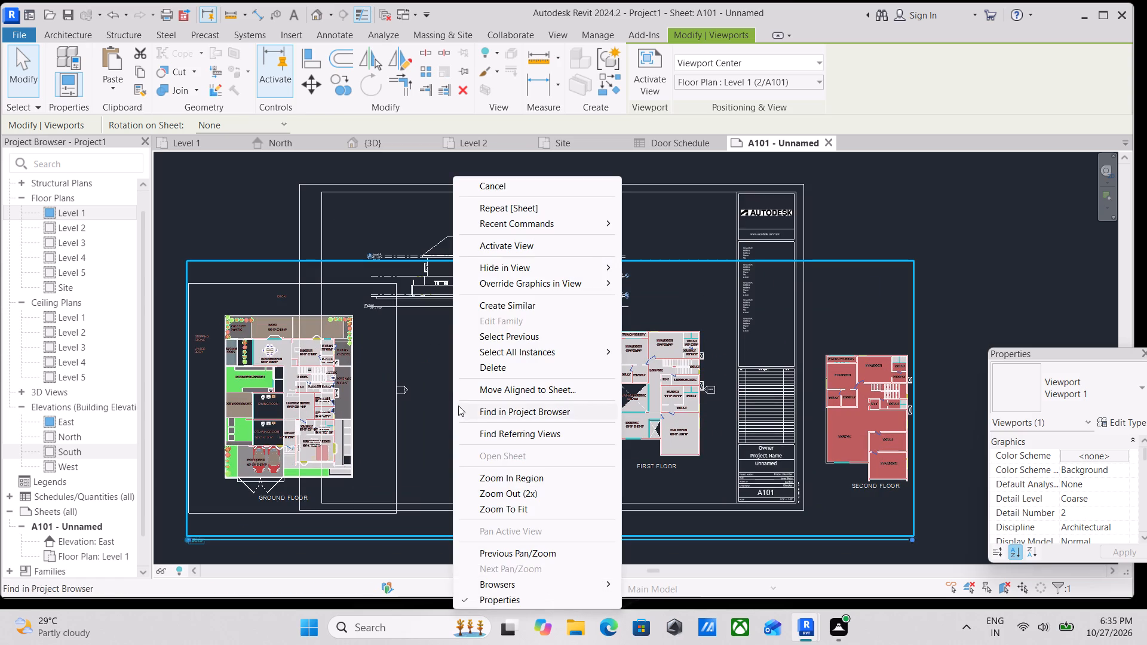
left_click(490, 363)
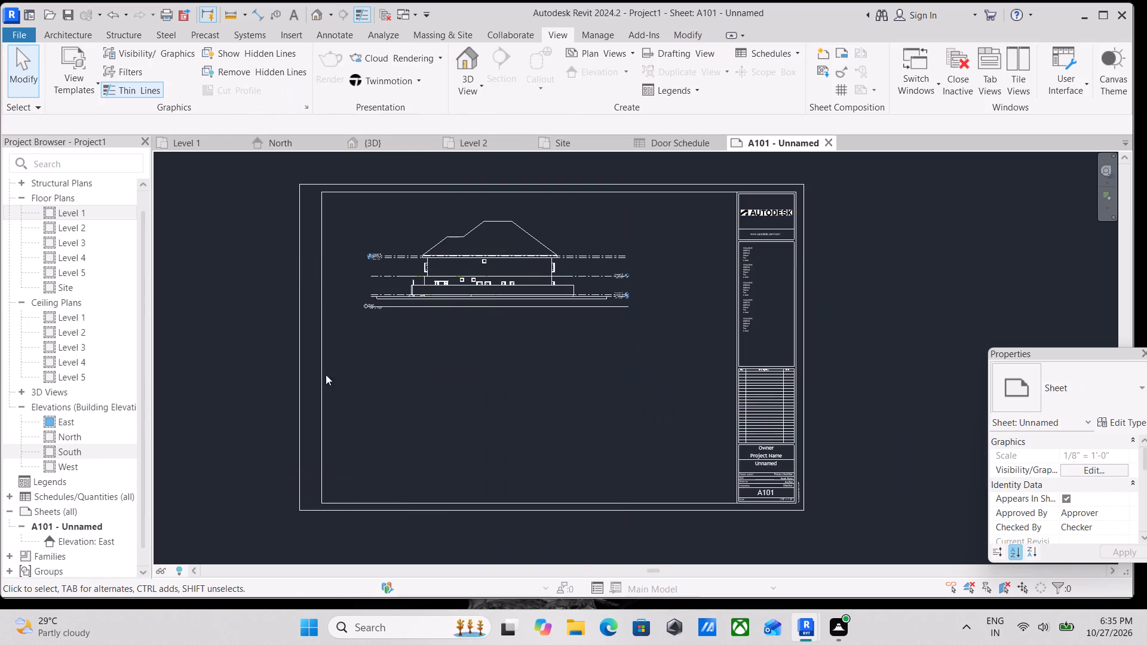
Place the North elevation view on sheet A101 below the East elevation.
left_click(48, 437)
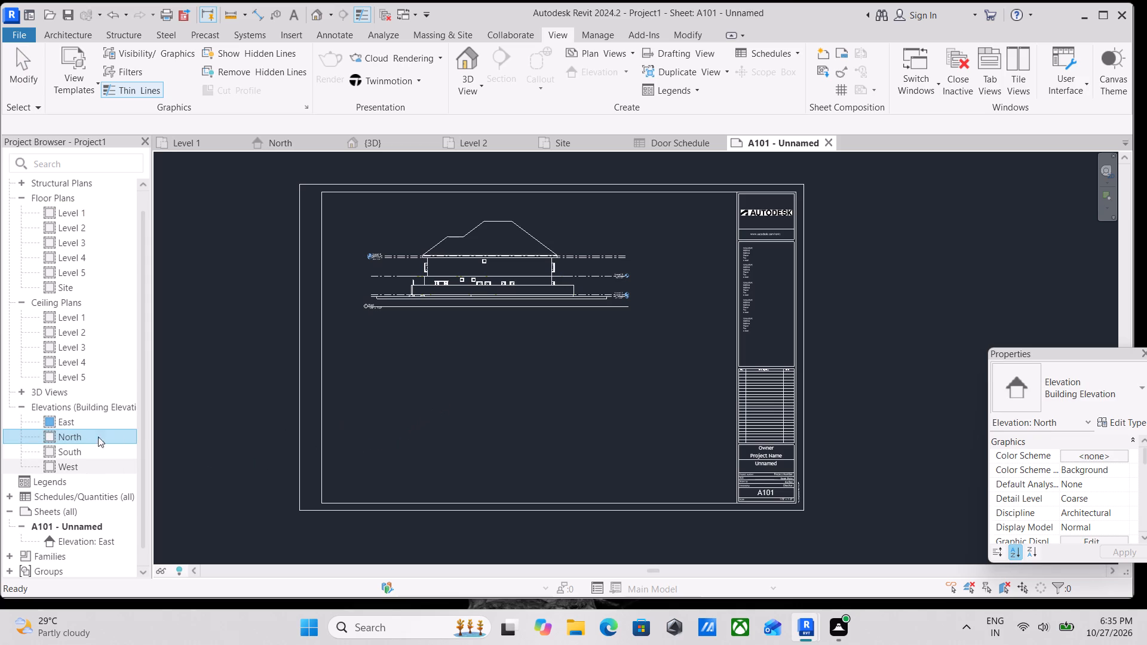
left_click_drag(45, 437, 284, 454)
left_click_drag(284, 454, 387, 431)
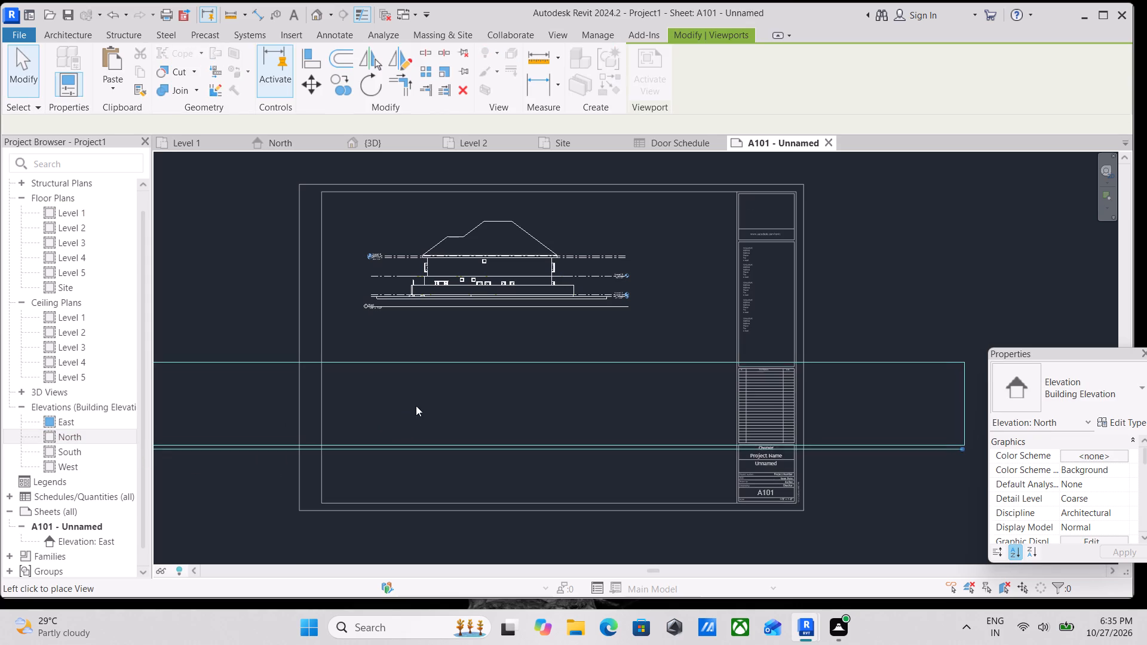
scroll(470, 397, "down", 3)
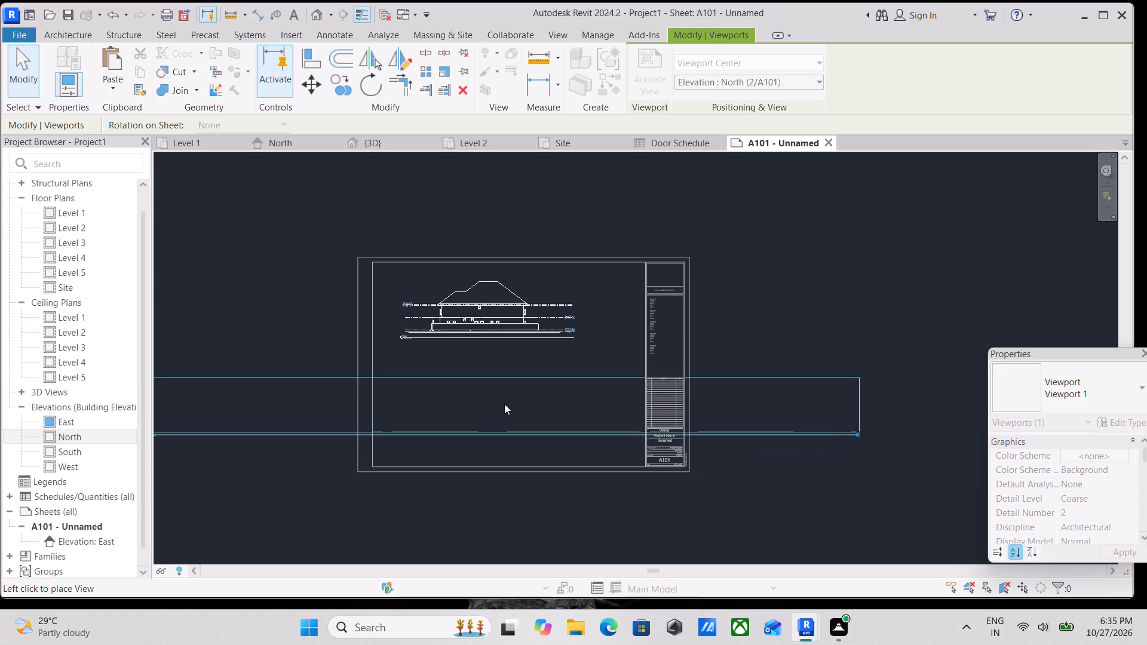
left_click(504, 404)
scroll(504, 404, "up", 5)
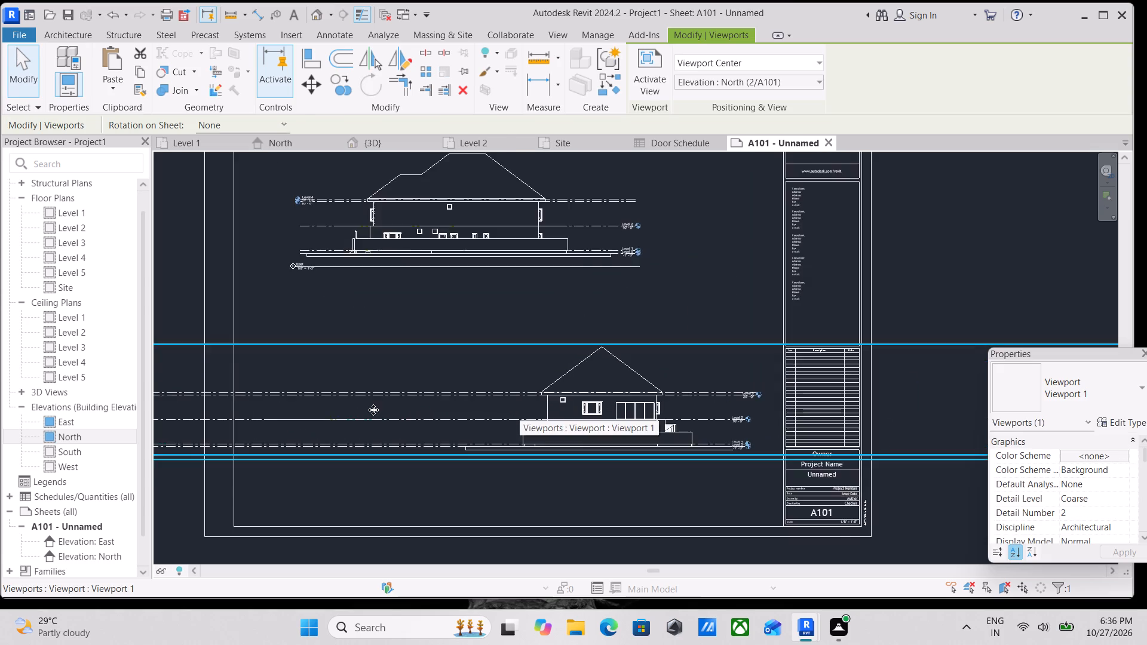
scroll(373, 410, "down", 2)
middle_click_drag(373, 409, 424, 363)
scroll(424, 363, "down", 1)
scroll(514, 357, "down", 2)
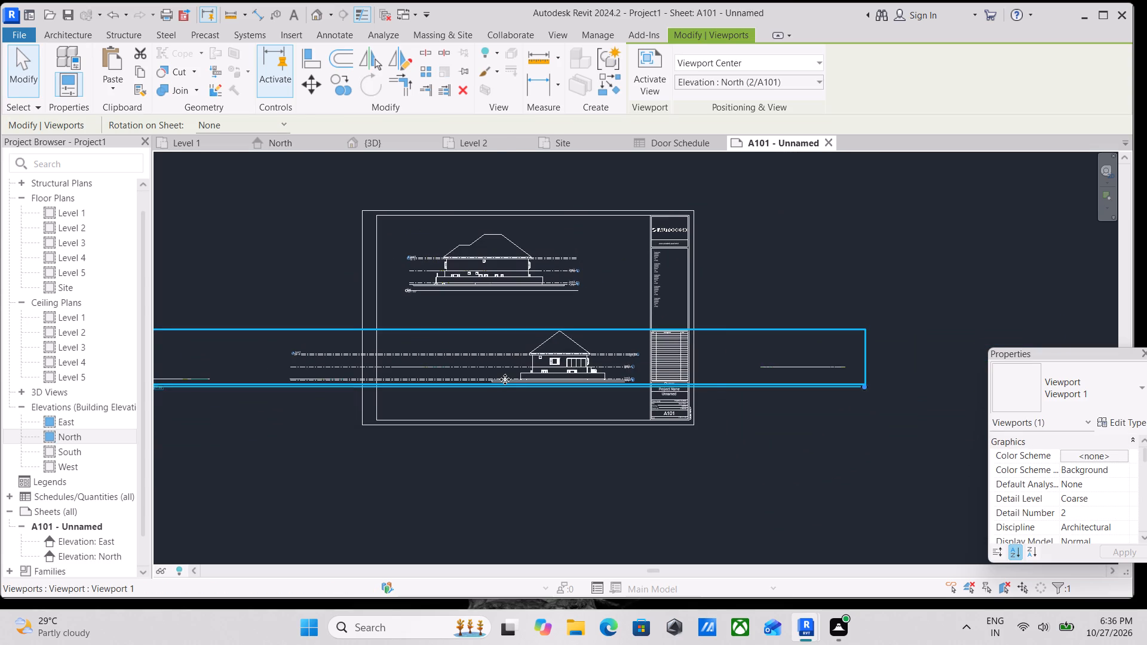
scroll(505, 379, "up", 2)
key("Escape")
key("Escape")
key("Escape")
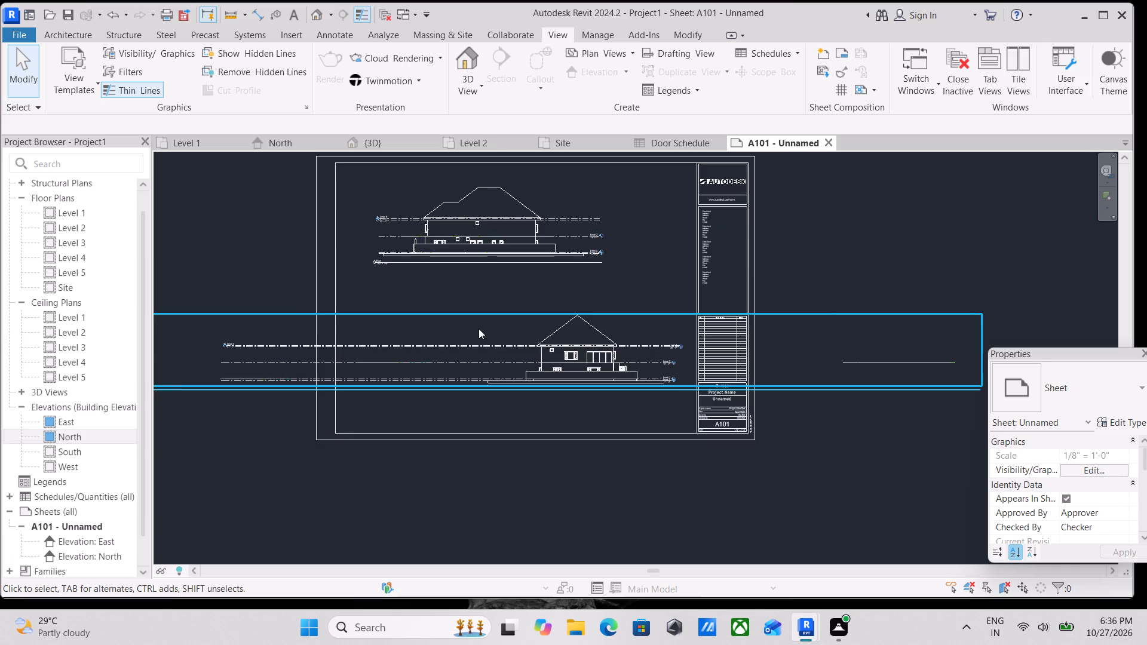
Examine how the North elevation viewport sits relative to the sheet border and the East elevation.
scroll(479, 328, "up", 2)
middle_click_drag(479, 328, 414, 345)
scroll(414, 345, "up", 1)
scroll(419, 344, "down", 3)
middle_click_drag(419, 344, 376, 371)
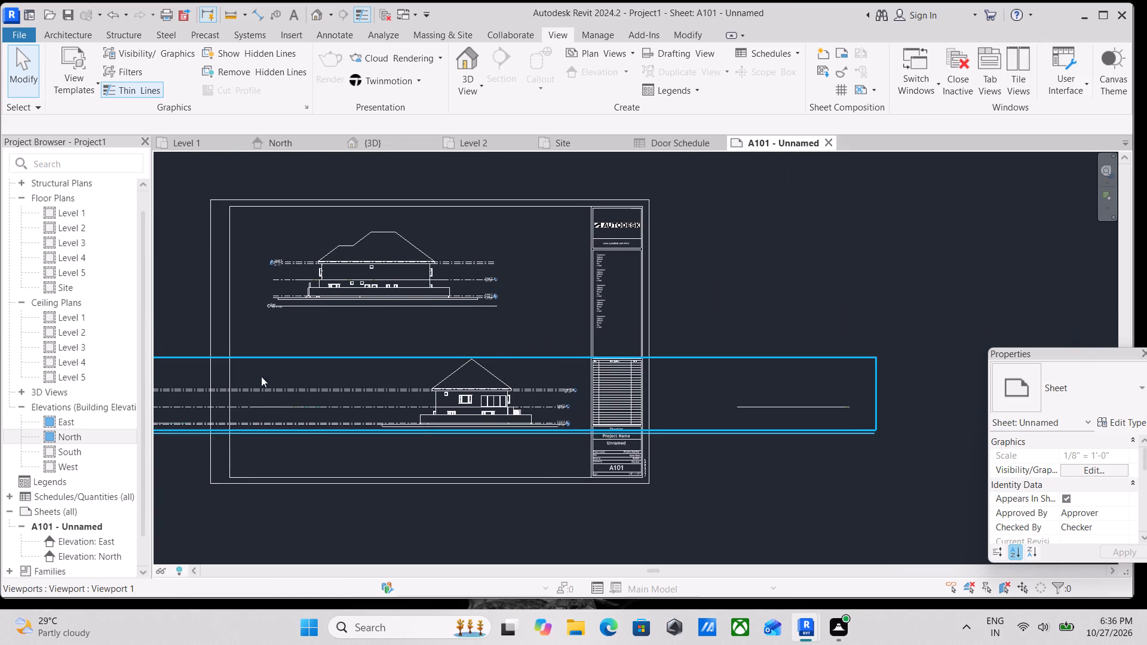
scroll(115, 383, "down", 3)
middle_click_drag(160, 385, 232, 365)
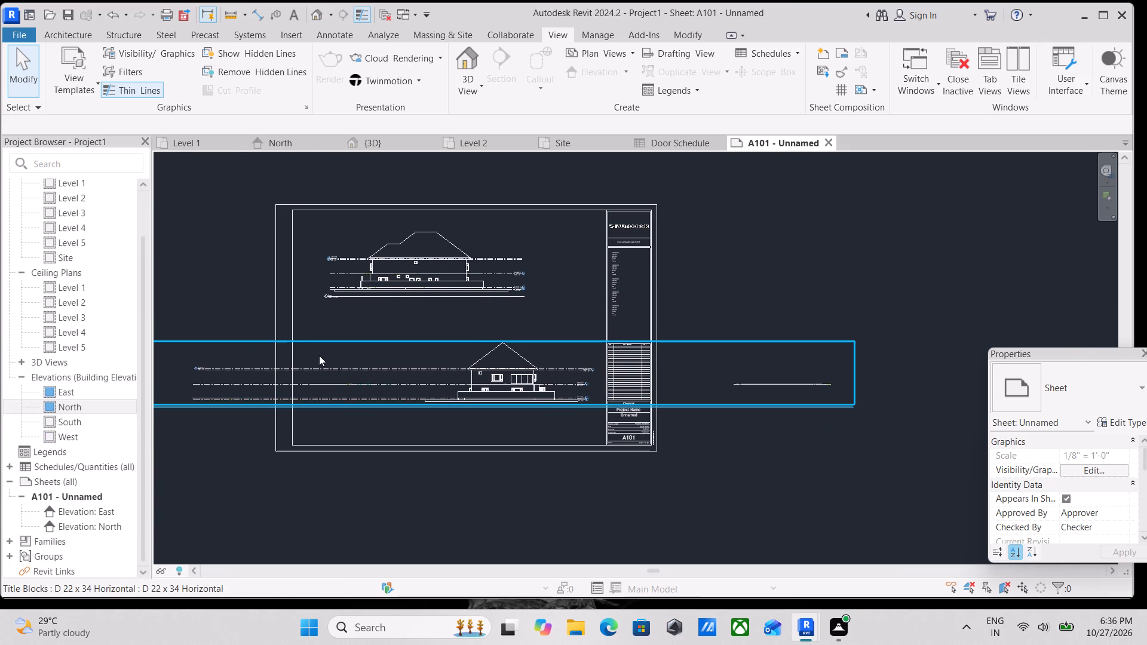
scroll(516, 336, "up", 3)
scroll(429, 370, "up", 2)
scroll(353, 376, "down", 1)
middle_click_drag(353, 376, 314, 407)
scroll(285, 382, "down", 2)
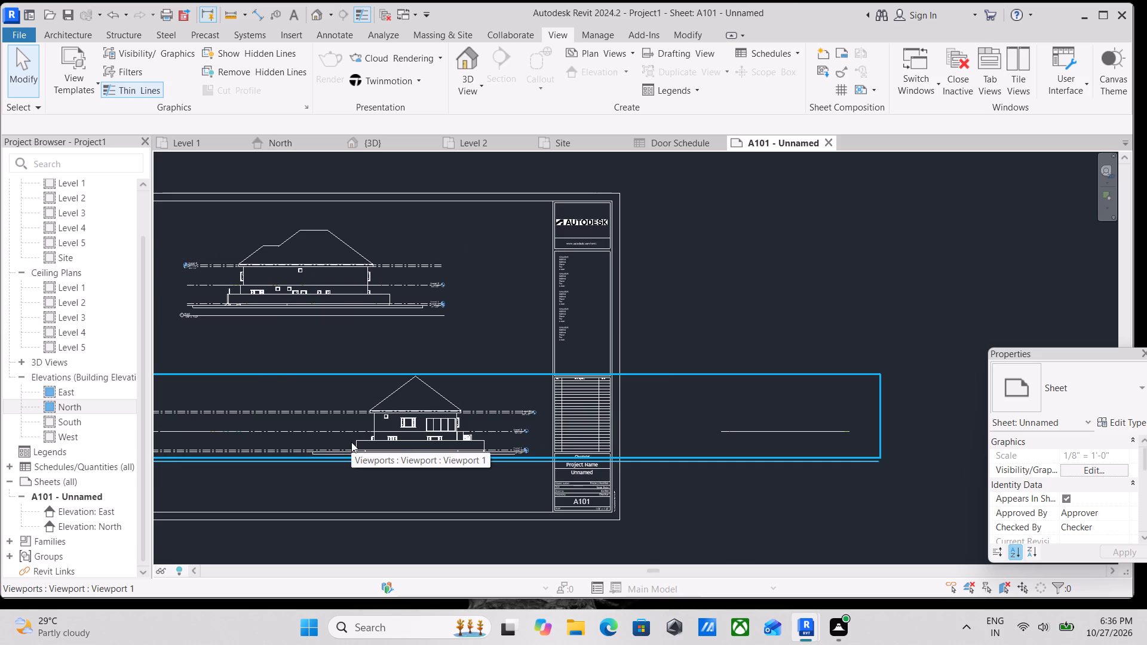
Look over the title block and the East elevation on sheet A101.
left_click(82, 515)
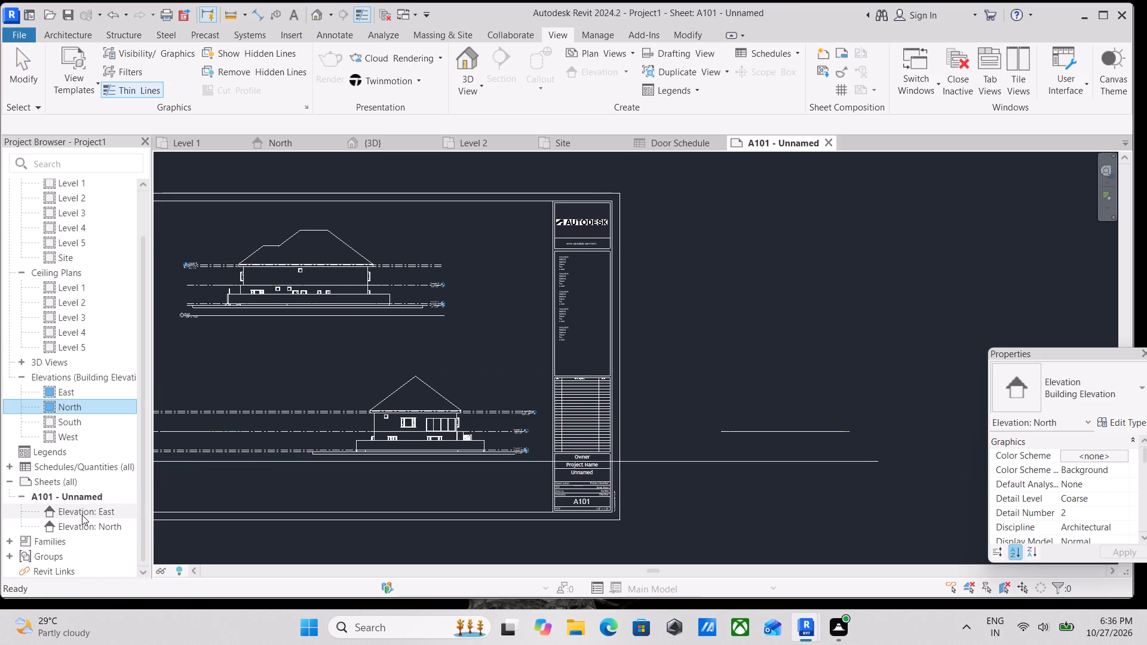
scroll(480, 345, "up", 2)
scroll(643, 349, "up", 6)
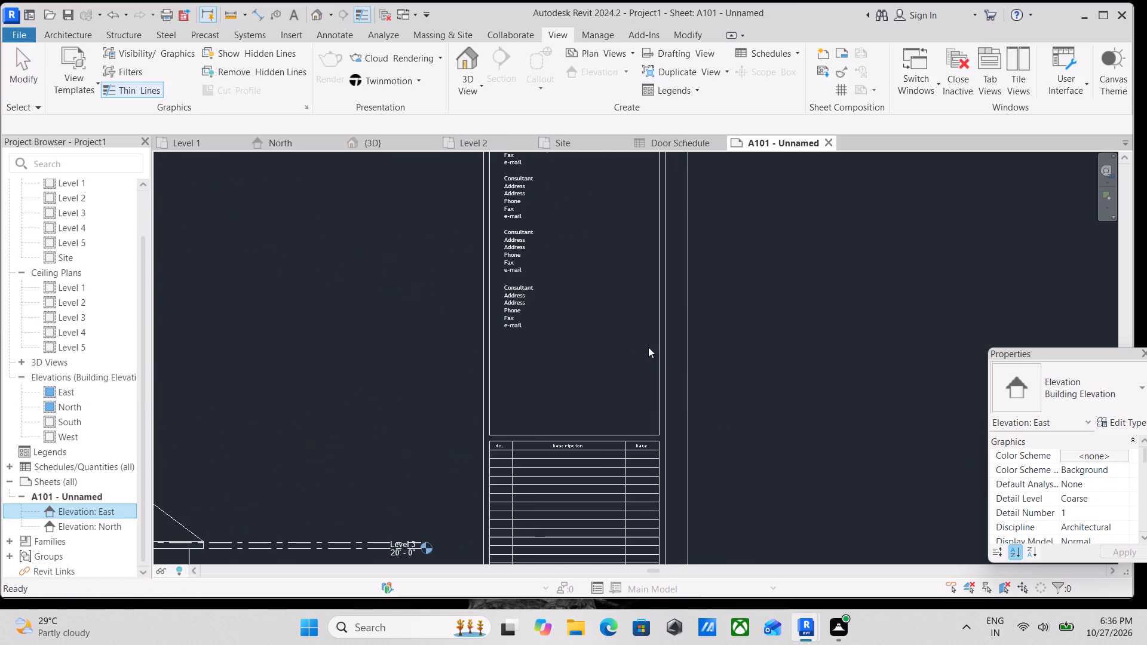
middle_click_drag(587, 344, 595, 457)
middle_click_drag(571, 289, 584, 472)
scroll(553, 308, "down", 3)
middle_click_drag(553, 308, 597, 318)
scroll(270, 306, "down", 1)
middle_click_drag(270, 306, 539, 291)
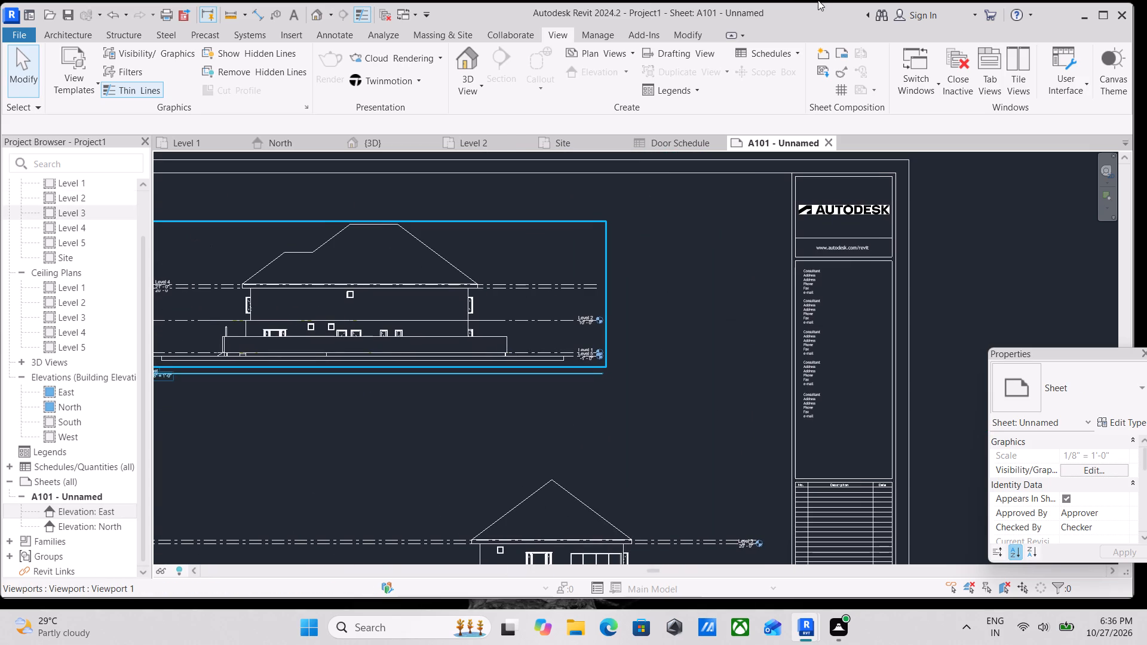
scroll(679, 9, "down", 2)
scroll(444, 281, "down", 1)
middle_click_drag(438, 306, 736, 224)
scroll(513, 329, "down", 2)
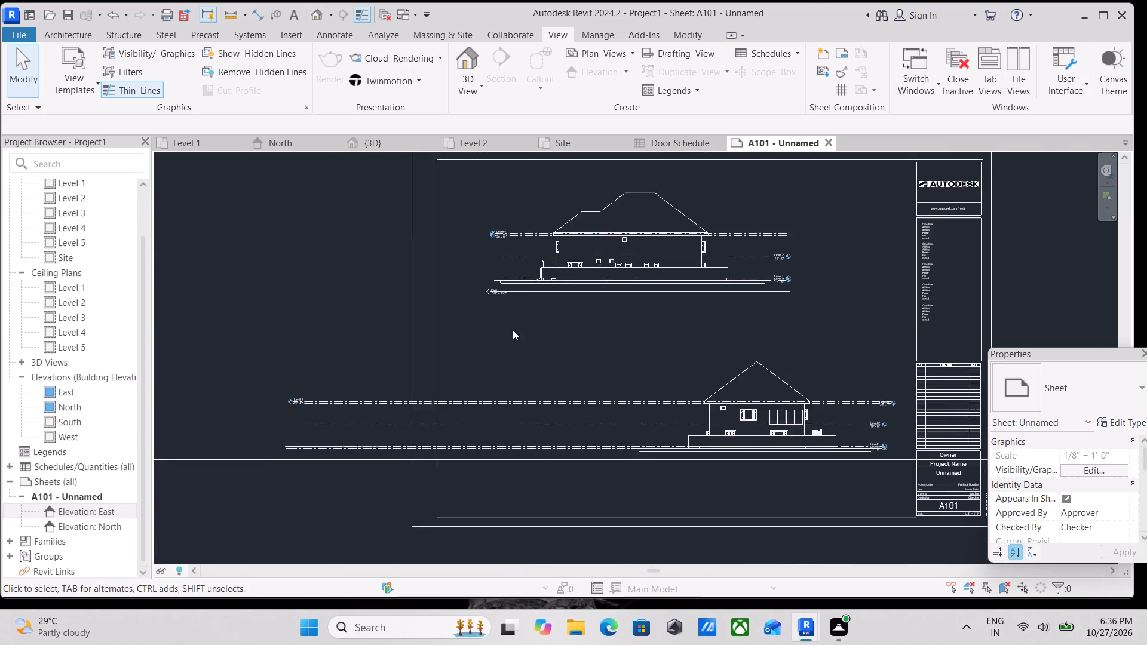
Select the North elevation viewport on sheet A101 and check its extents against the sheet border.
middle_click_drag(517, 324, 591, 253)
left_click(547, 340)
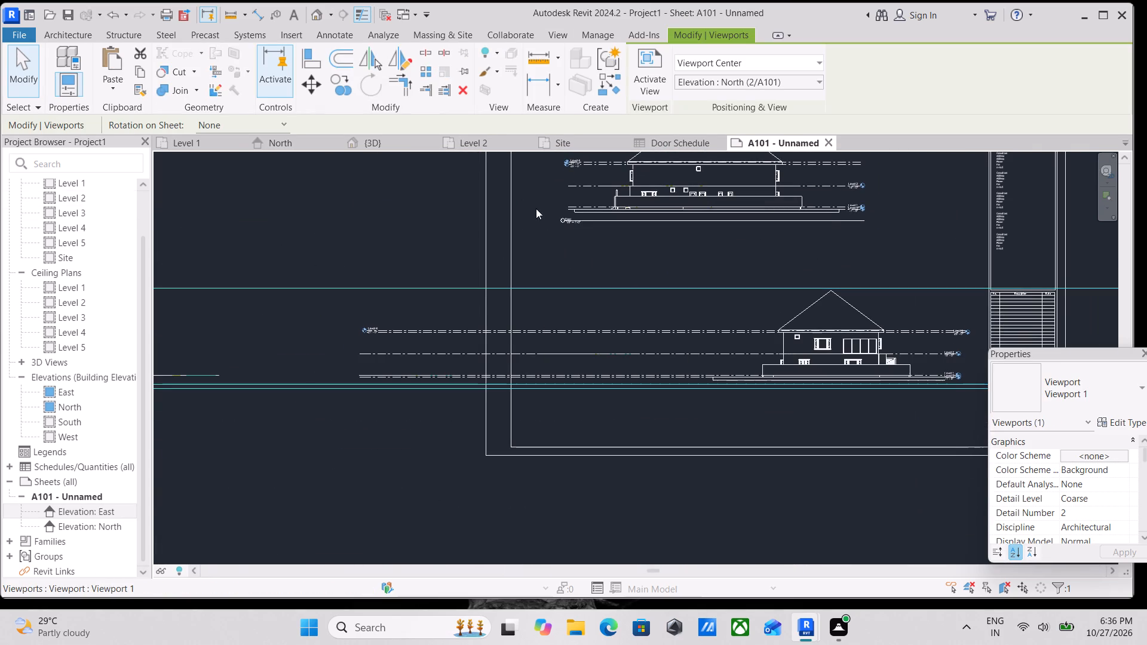
scroll(605, 206, "down", 2)
middle_click_drag(609, 208, 584, 263)
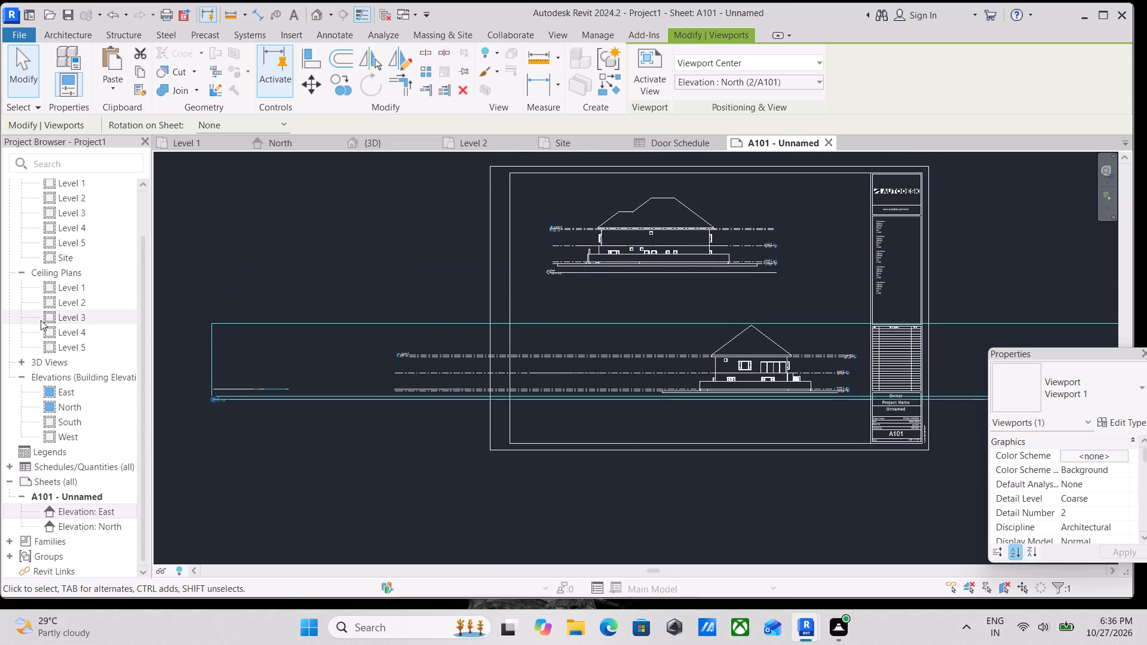
scroll(716, 325, "up", 3)
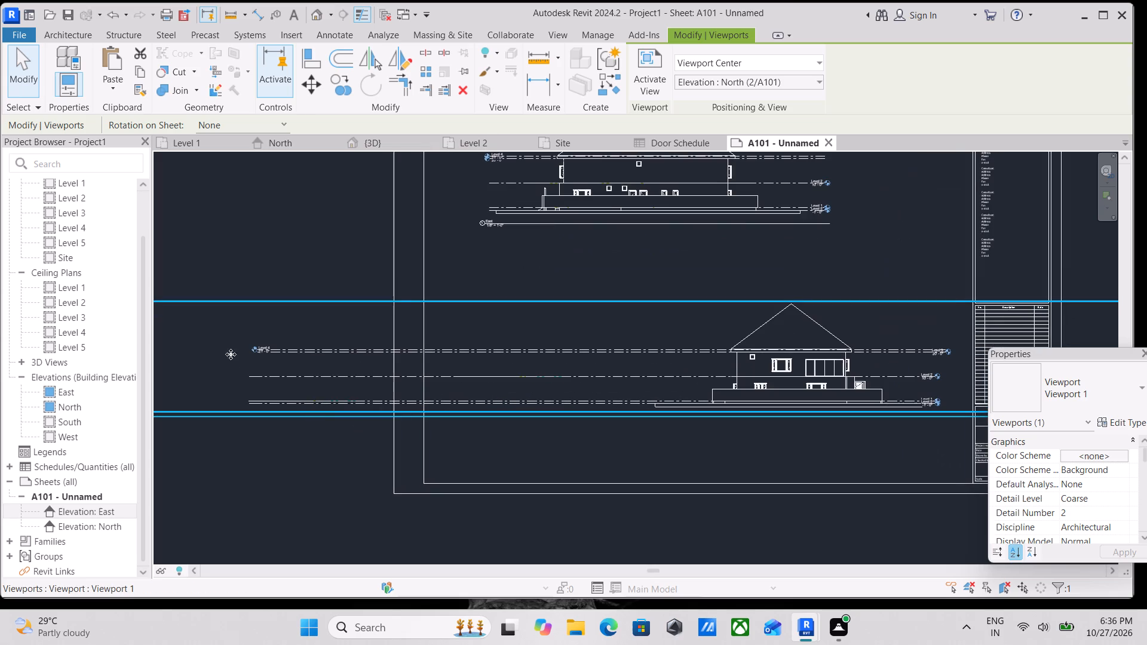
scroll(51, 446, "down", 1)
Open the Level 3 floor plan and the Level 2 floor plan to look them over.
double_click(73, 213)
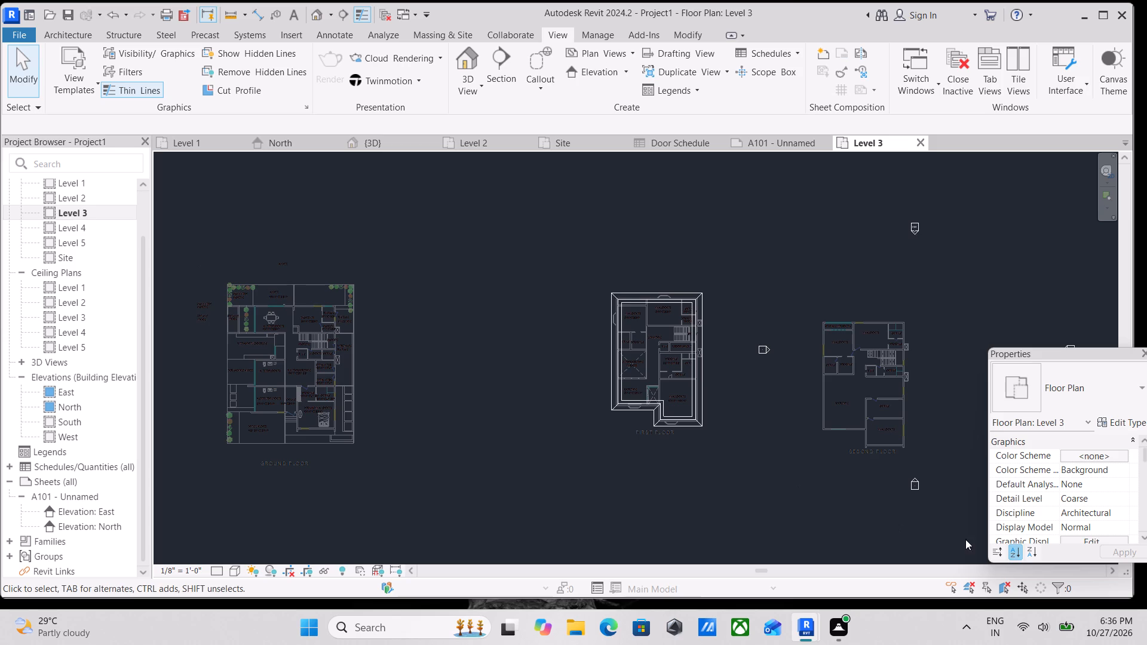
scroll(824, 497, "up", 2)
double_click(83, 193)
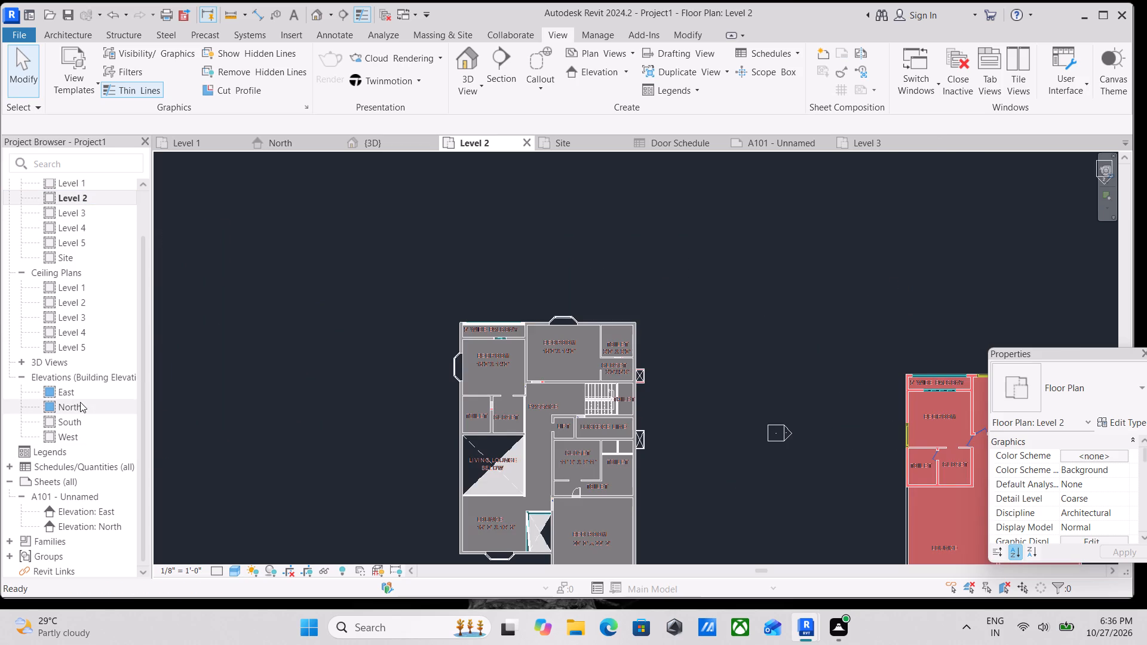
Open the North elevation view listed under sheet A101.
left_click(80, 402)
left_click(67, 511)
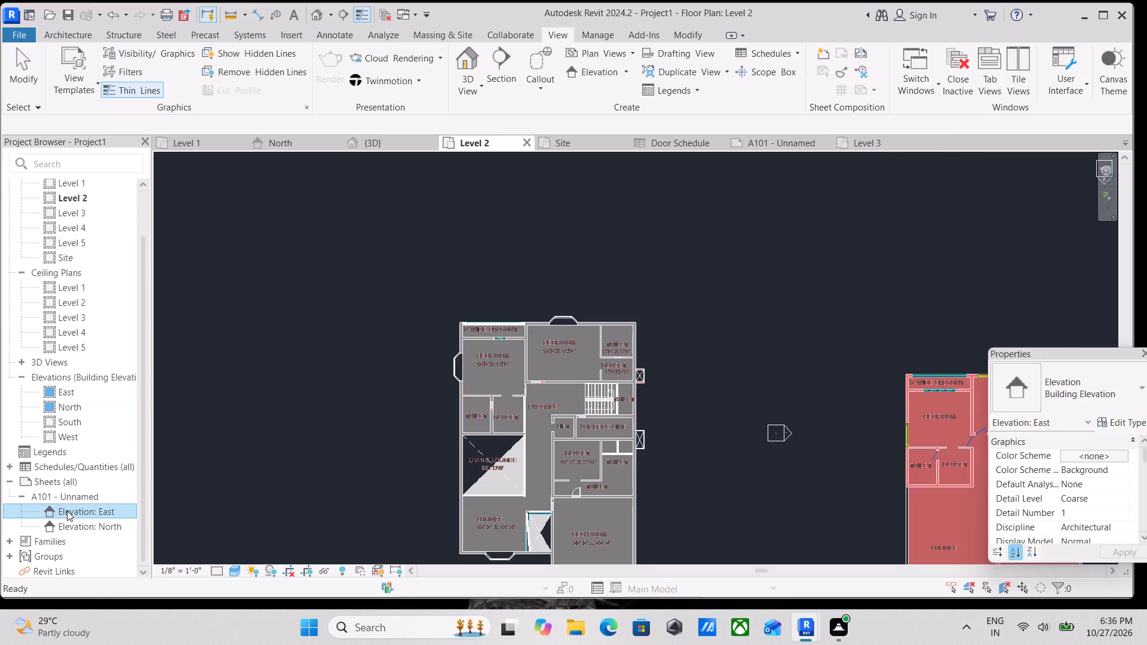
left_click(67, 511)
scroll(81, 507, "down", 3)
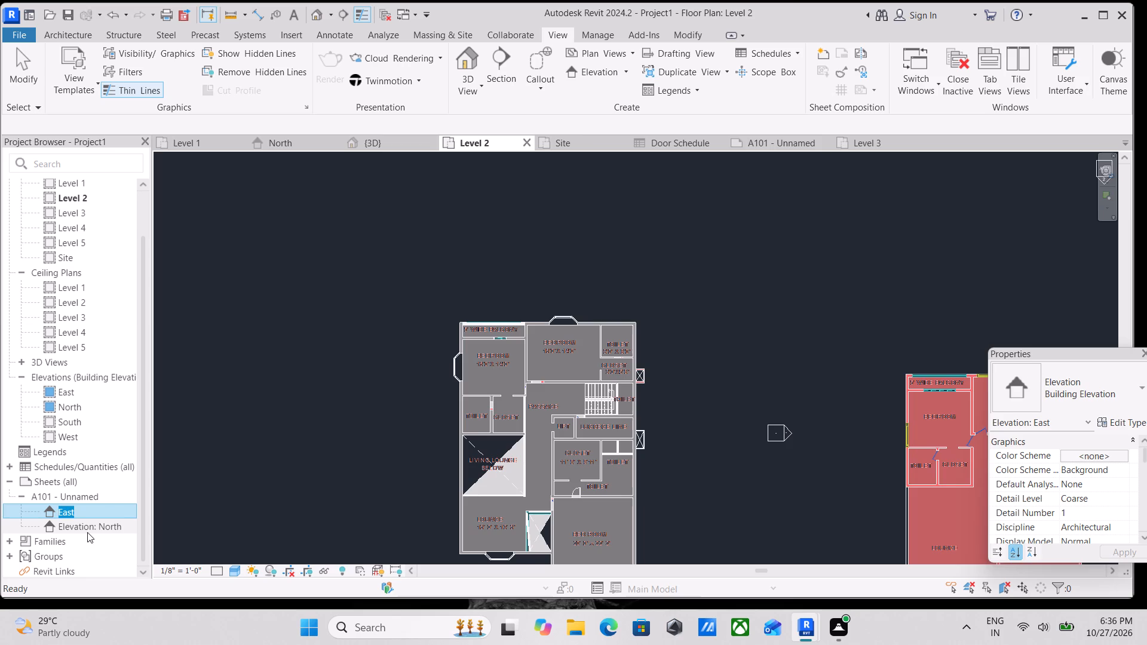
double_click(90, 528)
scroll(531, 315, "down", 1)
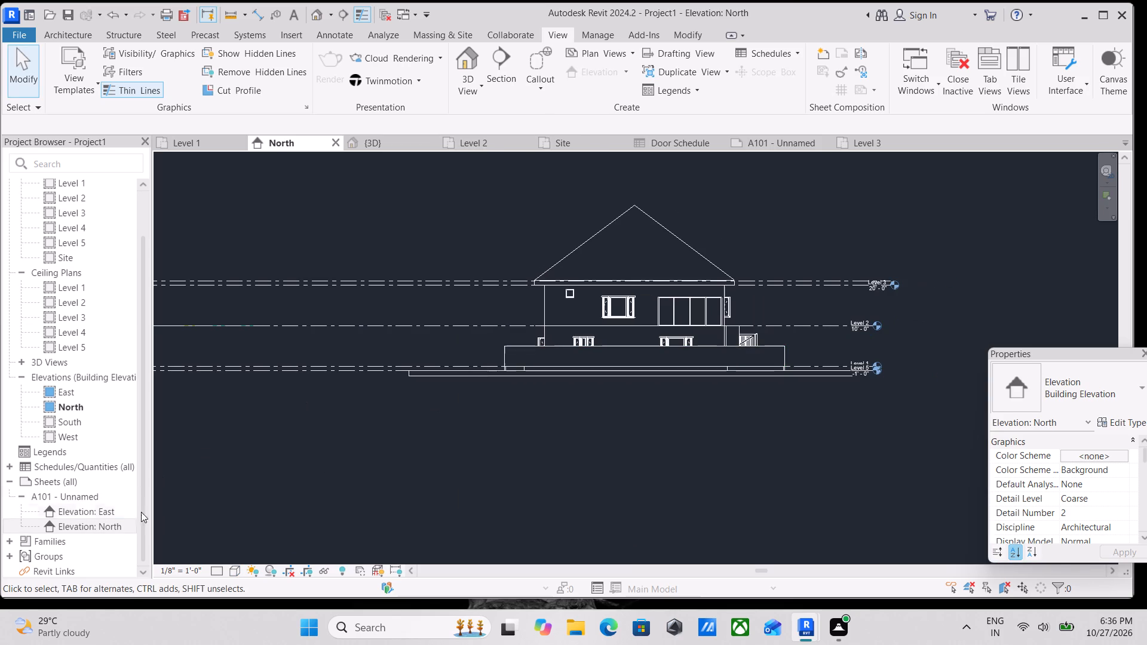
Return to sheet A101 and examine how far the North elevation viewport extends beyond the sheet border.
left_click(93, 497)
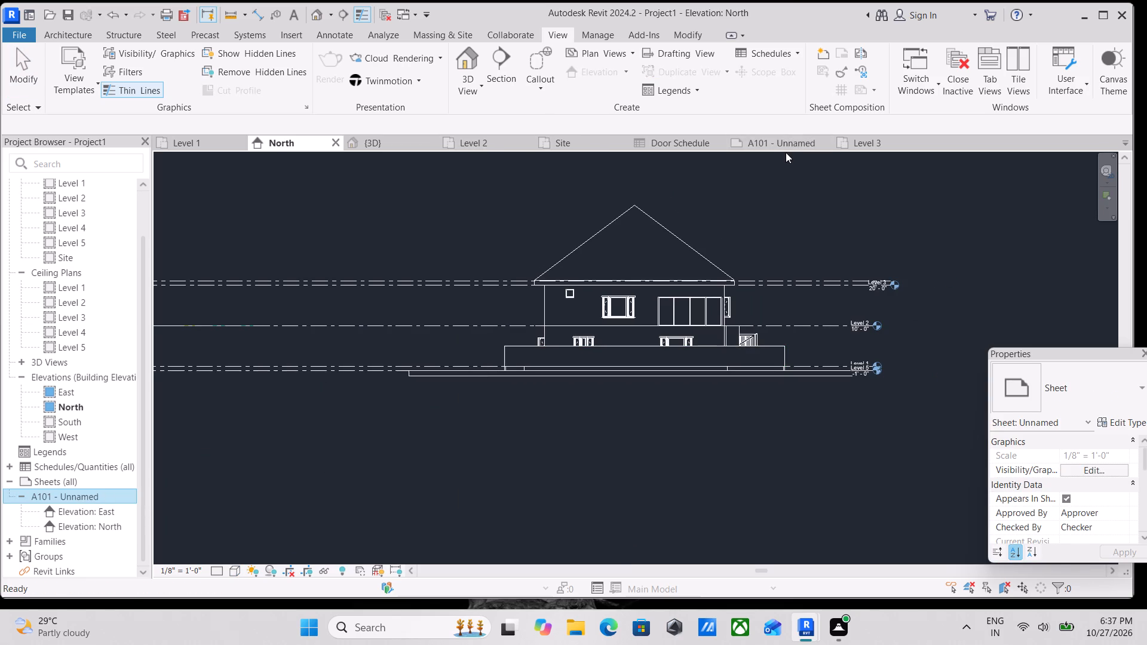
left_click(785, 140)
scroll(782, 156, "down", 3)
middle_click_drag(703, 293, 517, 327)
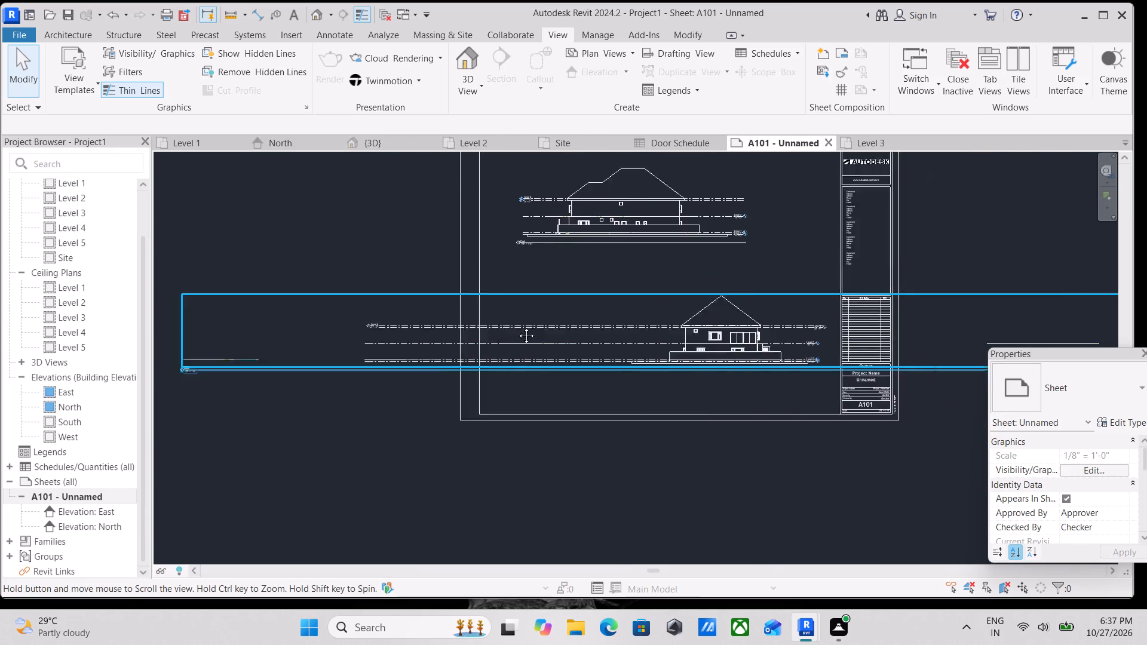
middle_click_drag(517, 327, 386, 339)
scroll(386, 339, "up", 1)
scroll(466, 315, "down", 2)
scroll(692, 329, "up", 3)
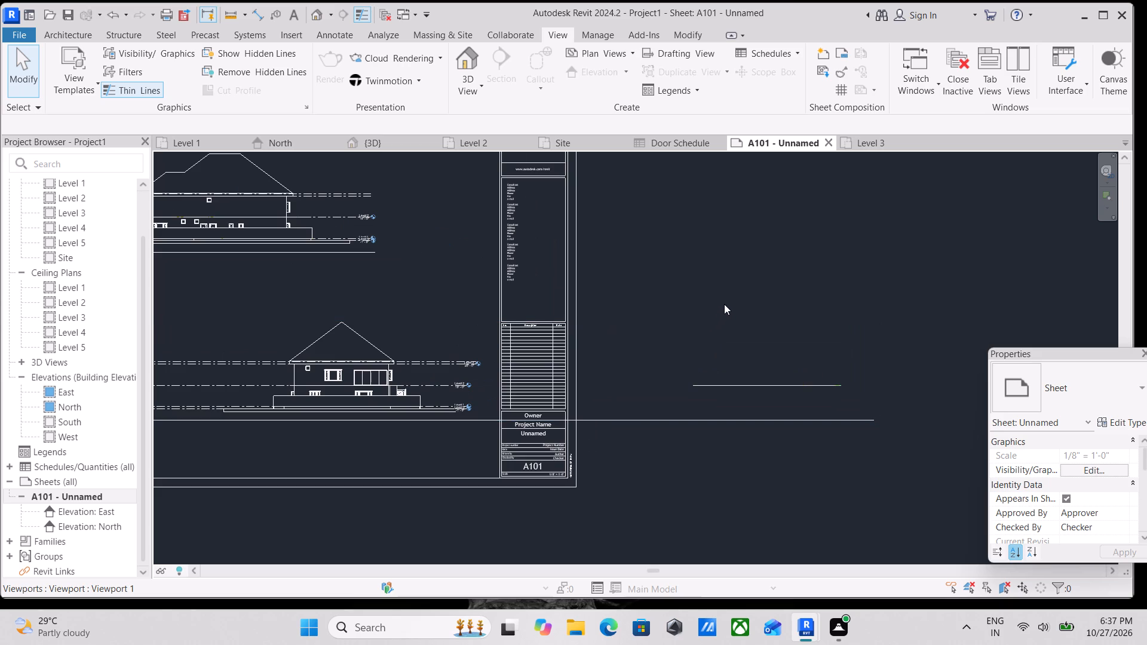
scroll(1065, 231, "down", 2)
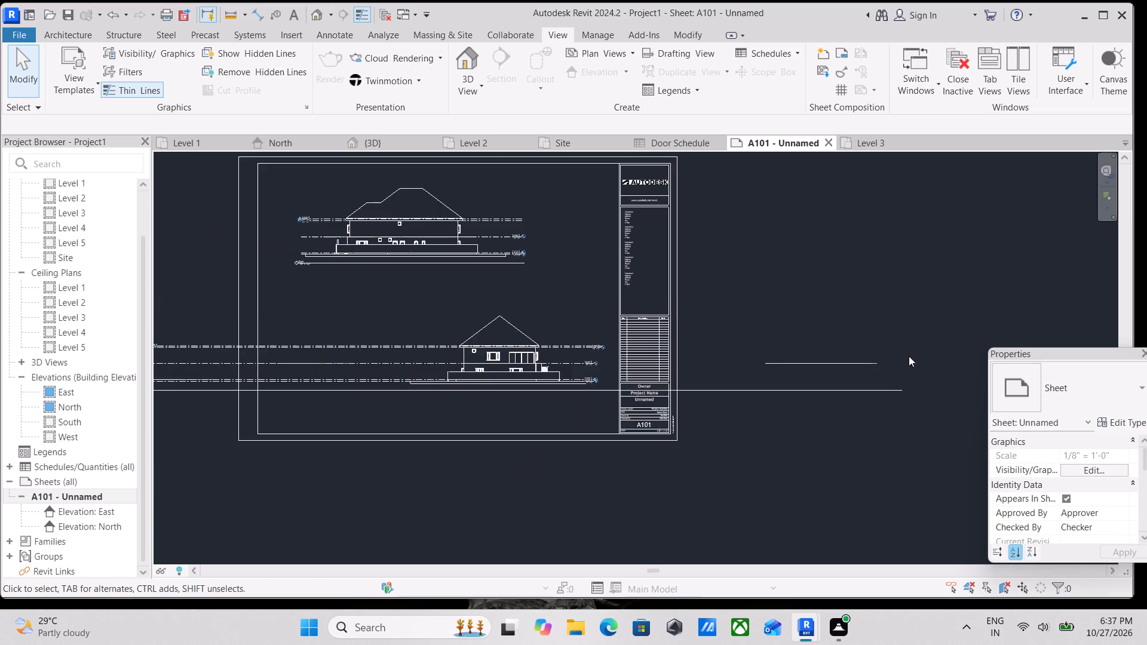
middle_click_drag(909, 356, 878, 403)
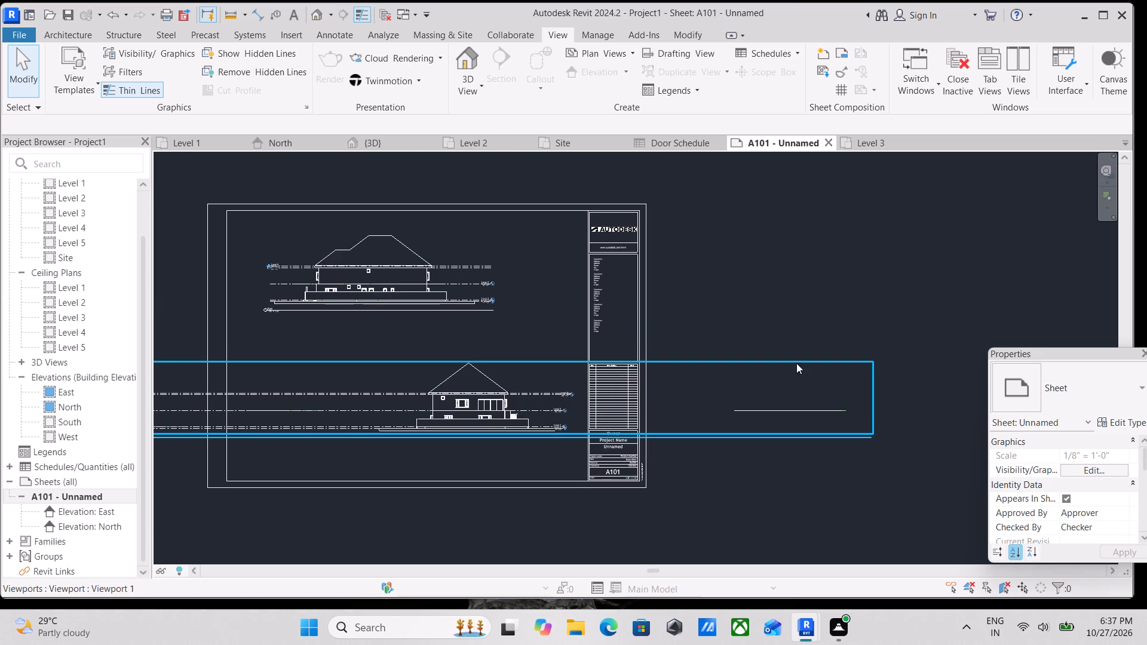
scroll(703, 341, "up", 2)
scroll(697, 325, "down", 2)
middle_click_drag(698, 325, 805, 289)
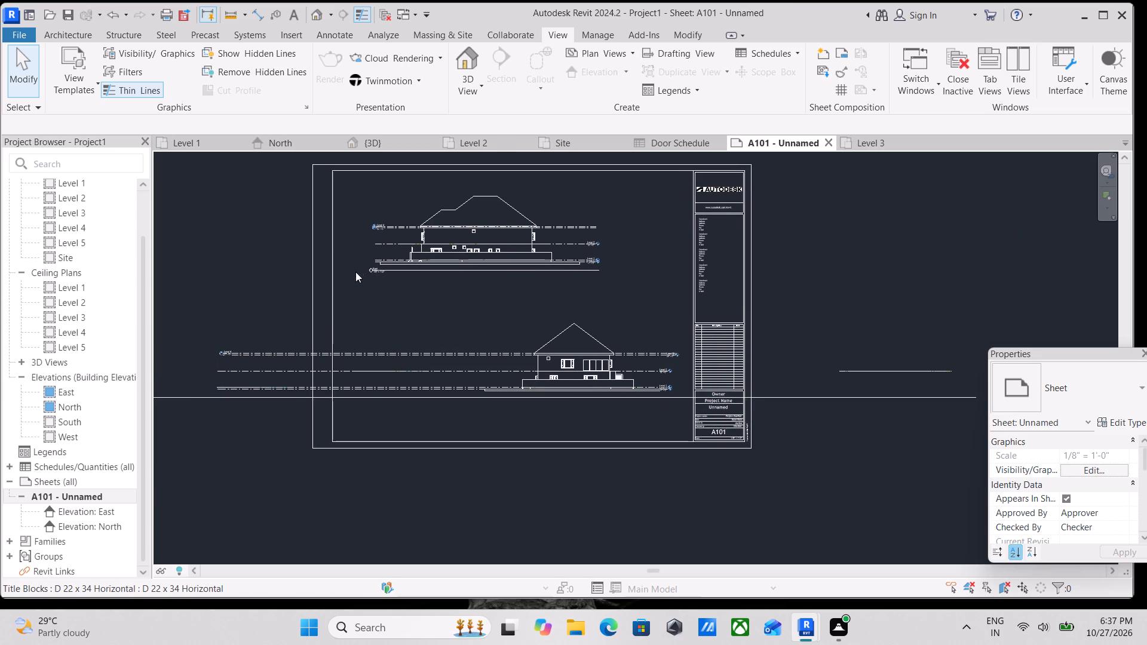
Set the North elevation viewport's Hide at scales coarser than value to 1" = 200'-0" on sheet A101.
left_click(326, 174)
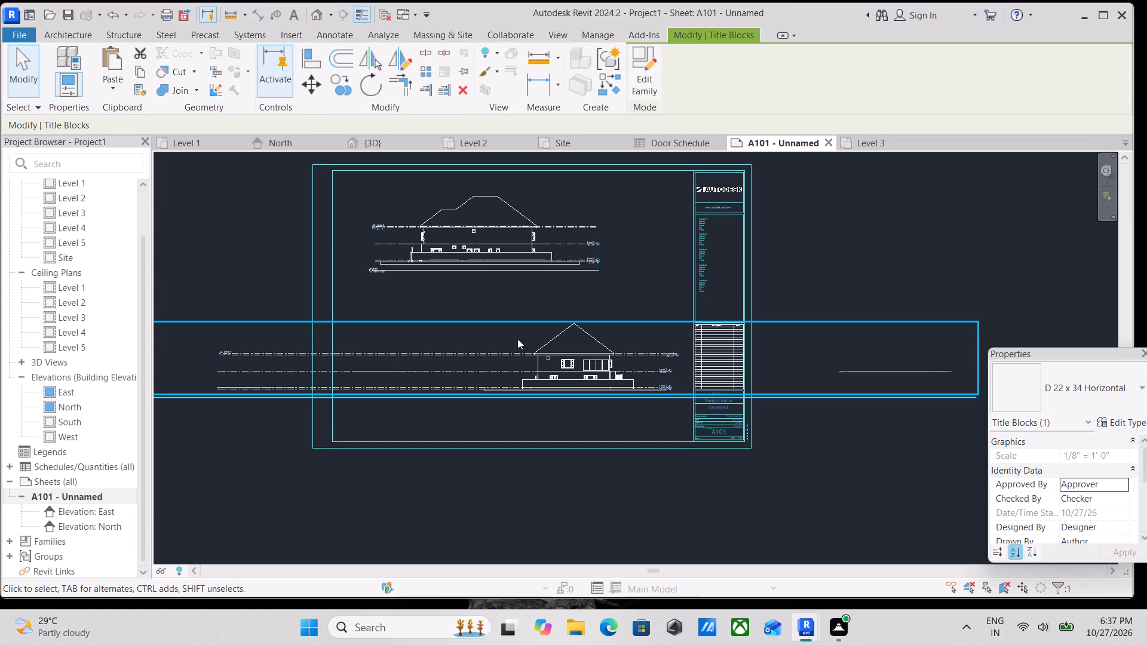
left_click(533, 380)
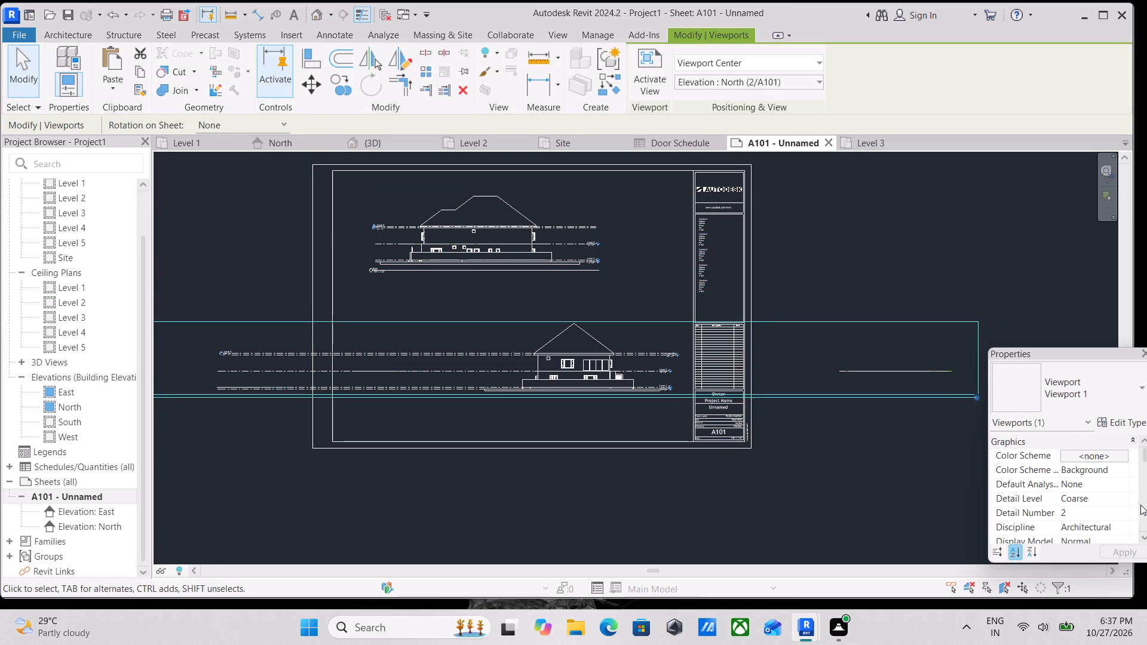
scroll(1140, 505, "down", 2)
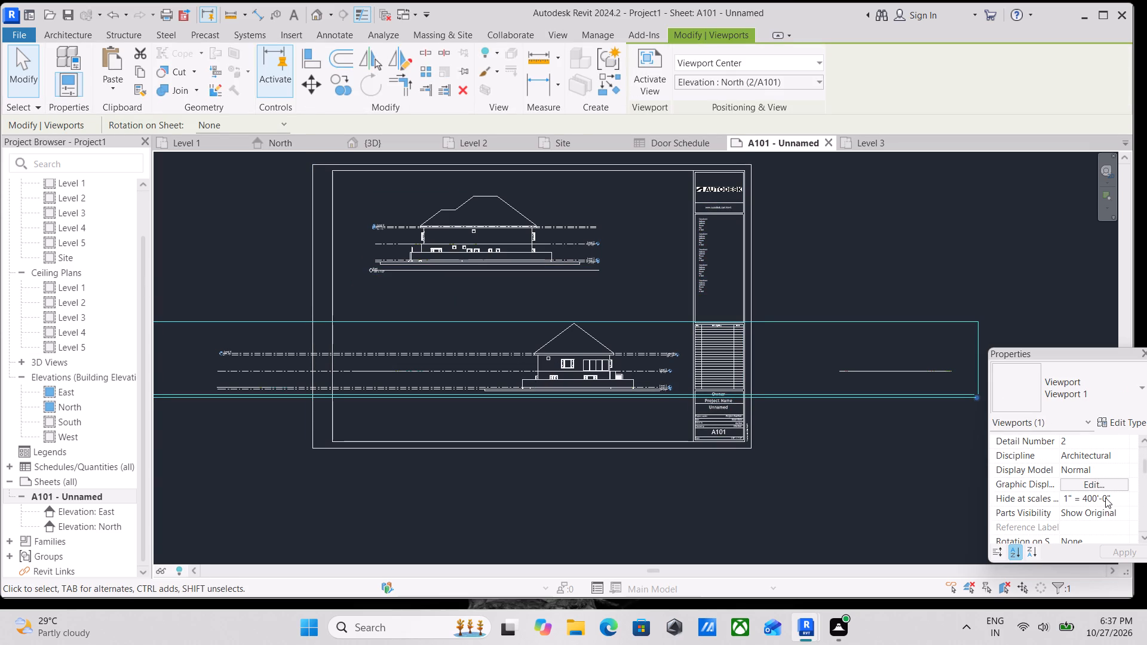
left_click(1105, 497)
left_click(1123, 500)
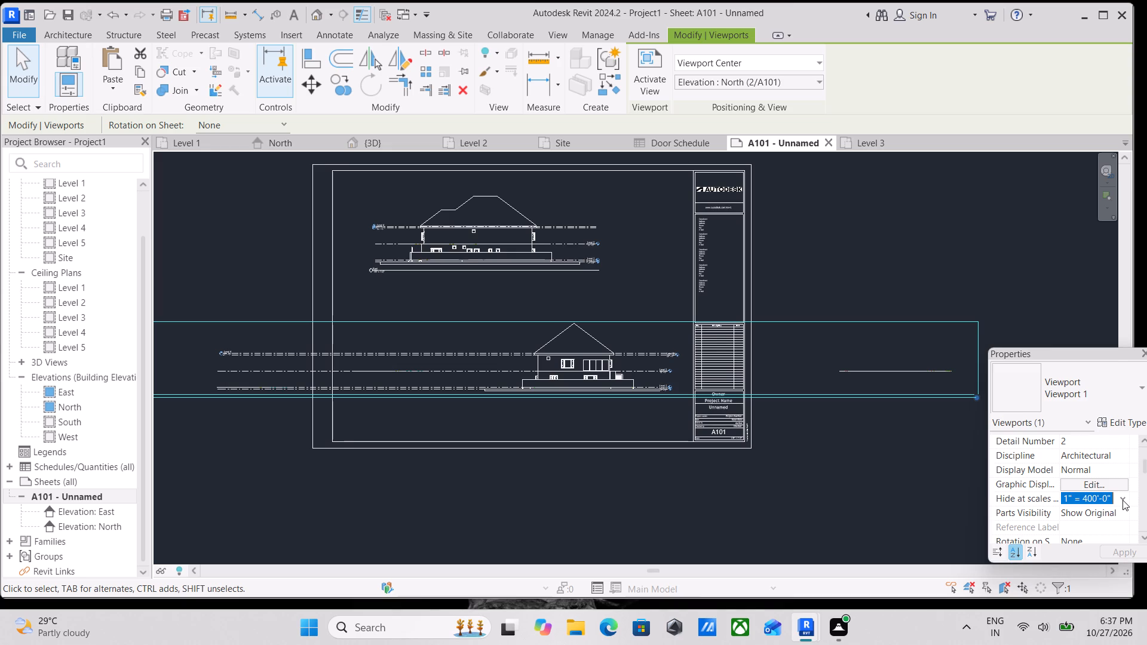
left_click(1092, 546)
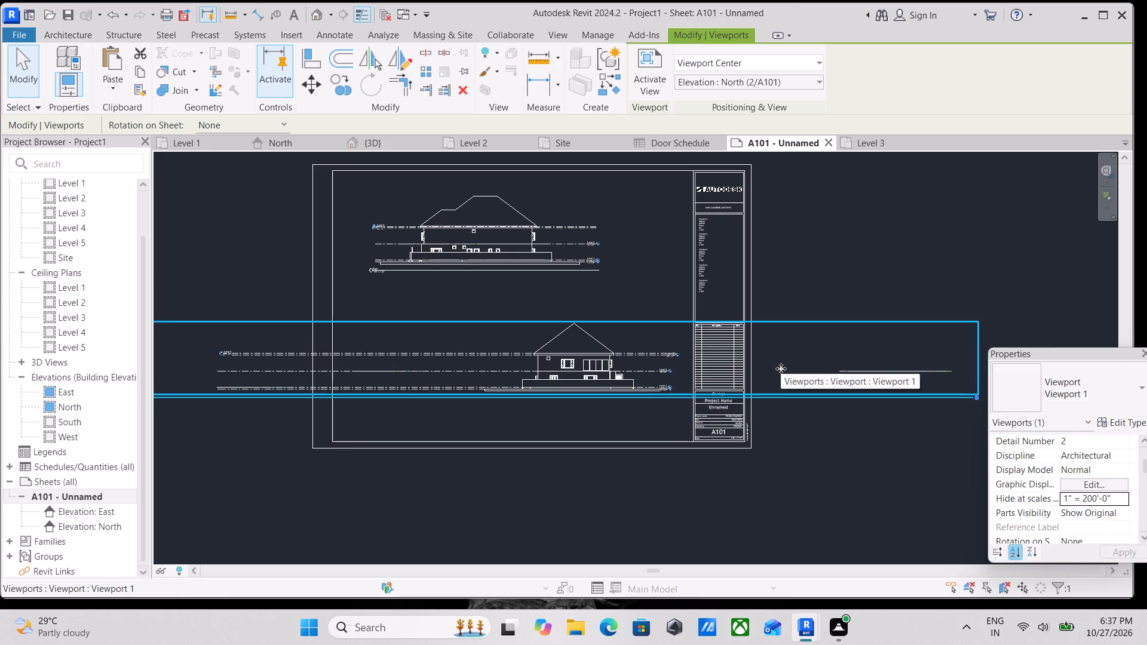
Check the East and North elevation viewports against the border and title block of sheet A101.
scroll(781, 368, "down", 1)
middle_click_drag(781, 368, 730, 439)
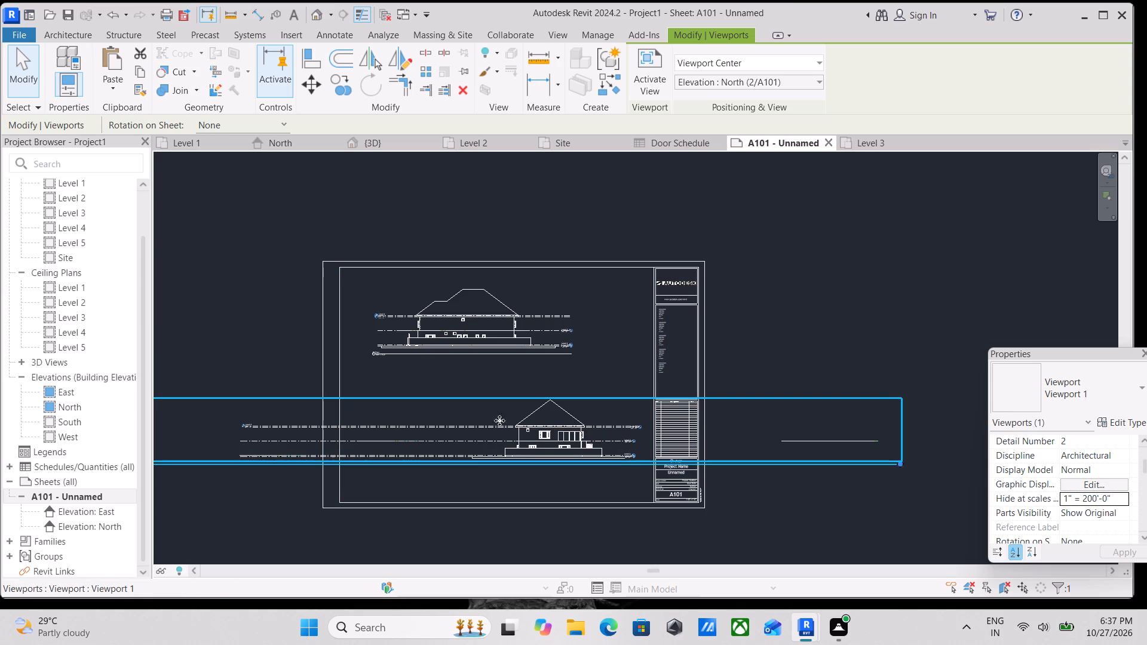
scroll(665, 367, "down", 4)
scroll(418, 441, "up", 1)
scroll(403, 392, "up", 5)
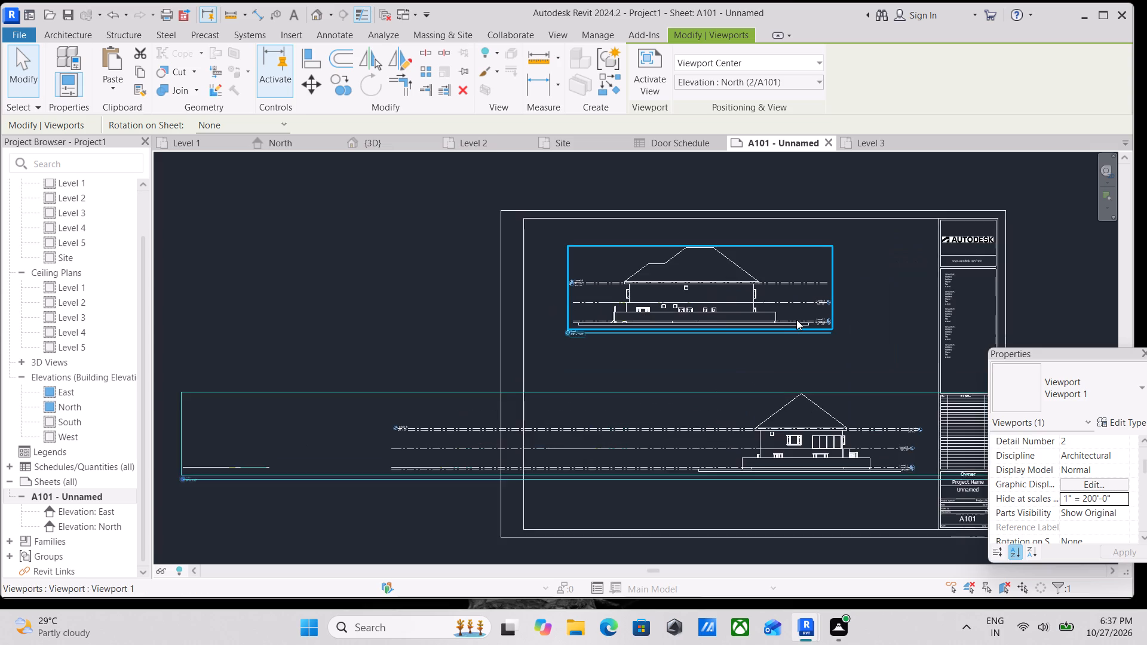
scroll(796, 320, "up", 1)
middle_click_drag(796, 320, 486, 356)
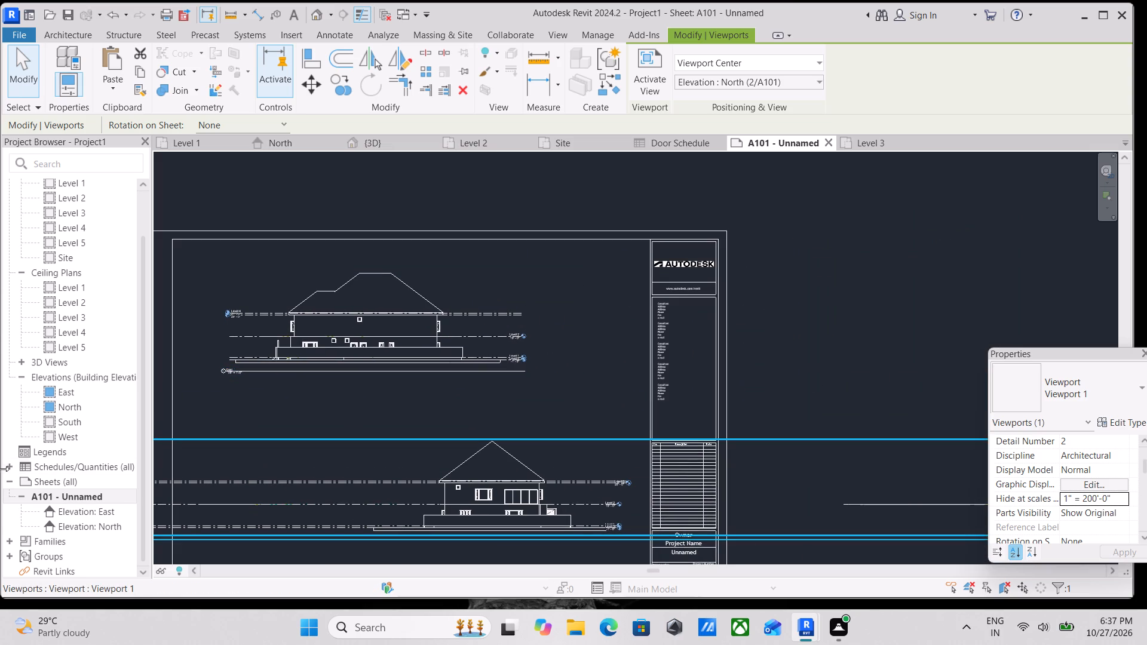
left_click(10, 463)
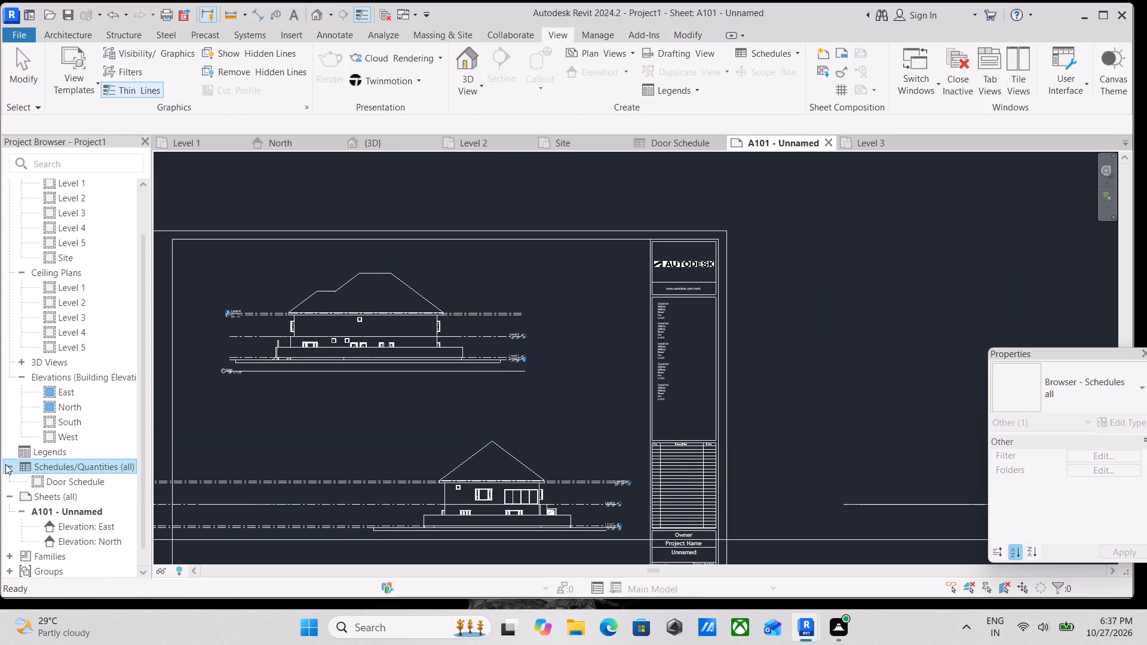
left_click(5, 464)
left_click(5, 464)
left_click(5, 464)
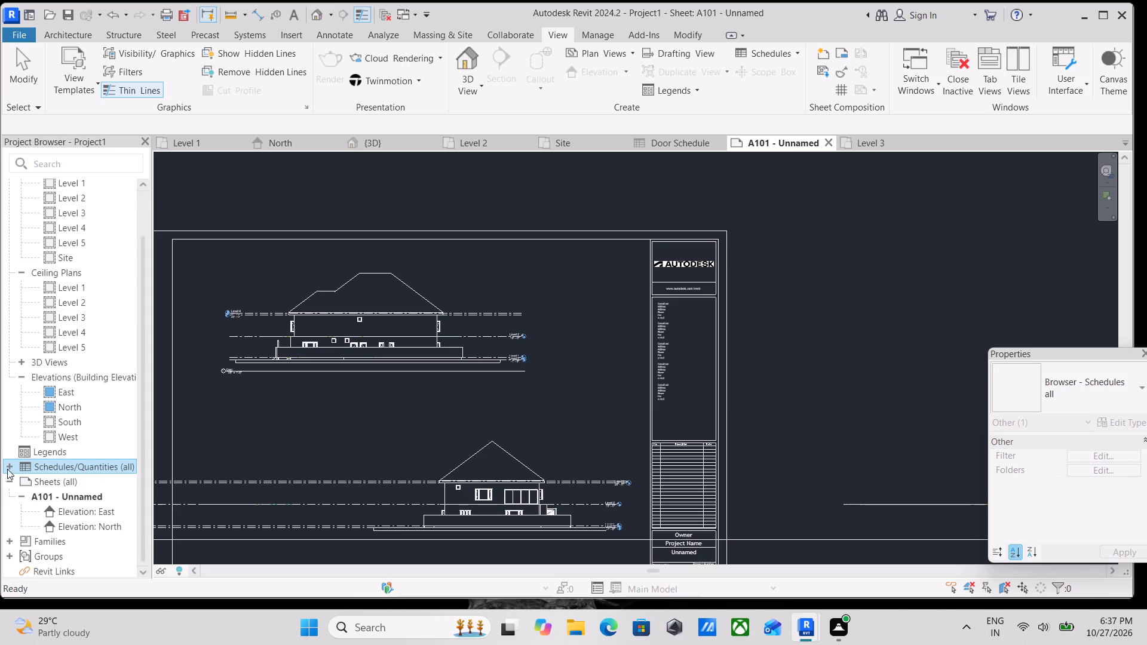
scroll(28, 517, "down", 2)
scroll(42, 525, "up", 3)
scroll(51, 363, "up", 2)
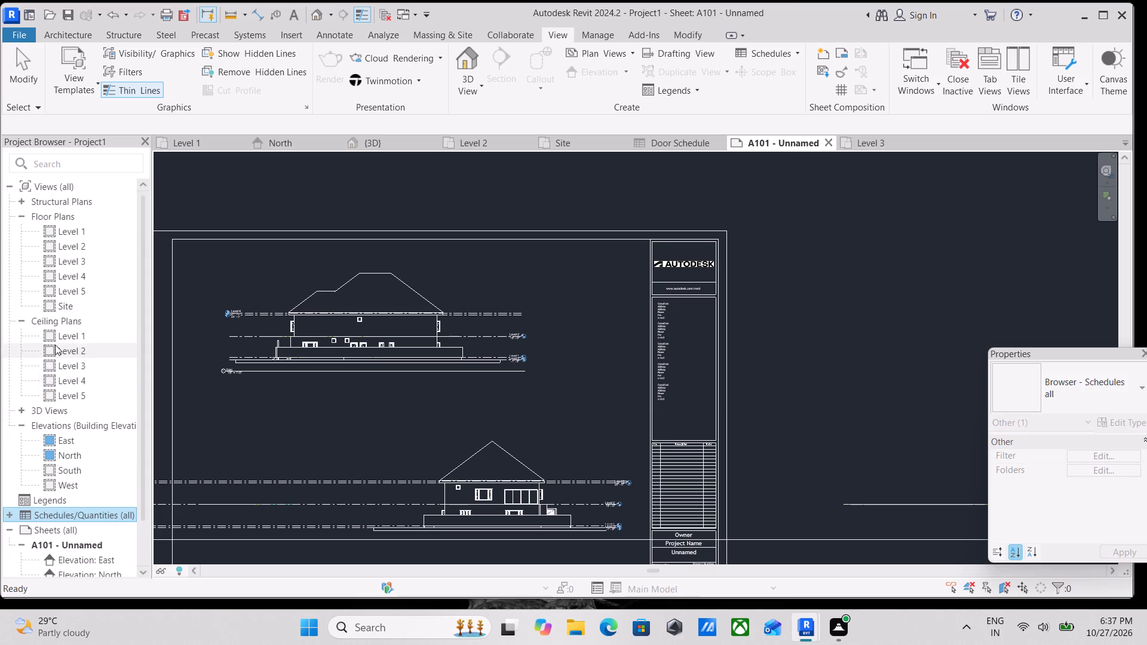
Open the Door Schedule and change the Cost column's field to Finish.
left_click(372, 139)
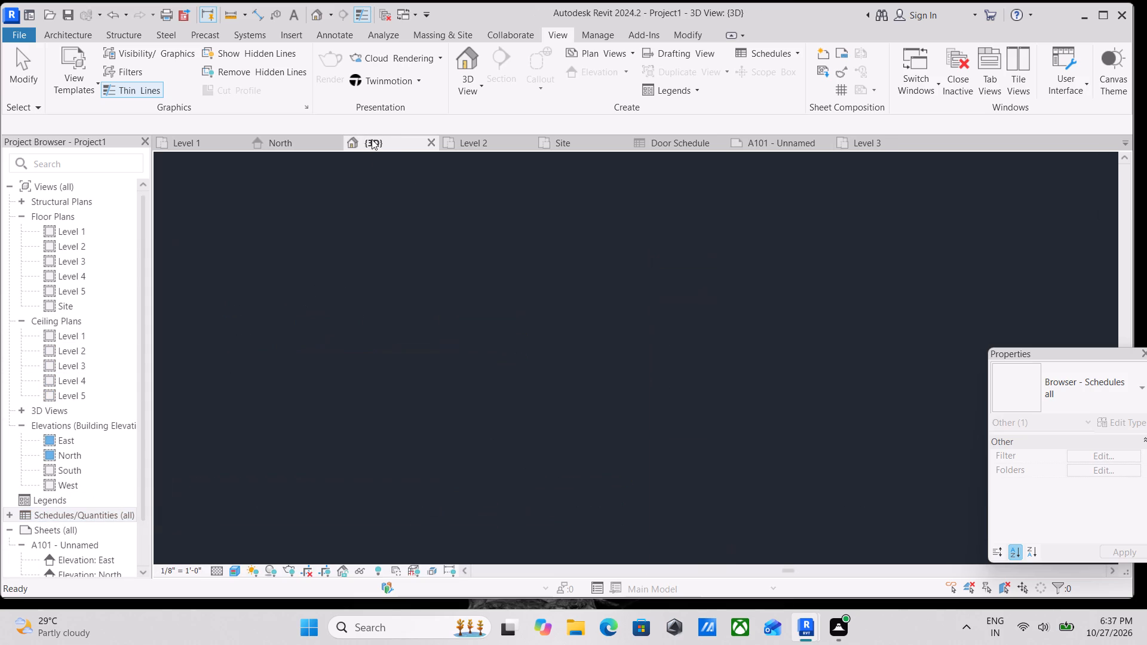
left_click(470, 146)
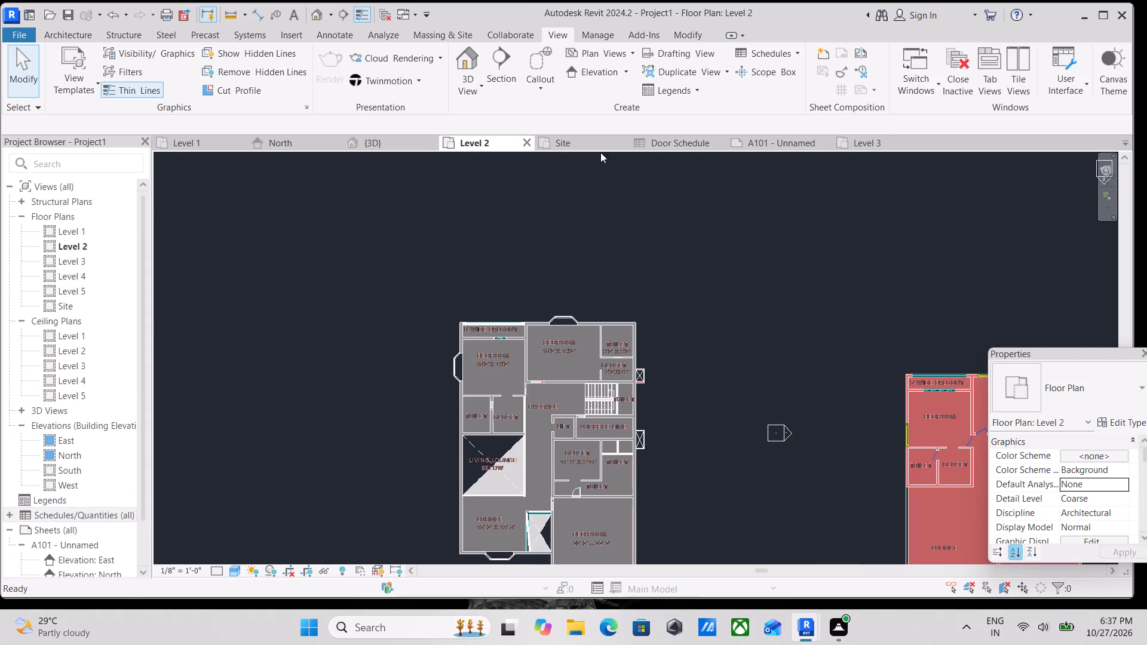
left_click(588, 150)
left_click(673, 144)
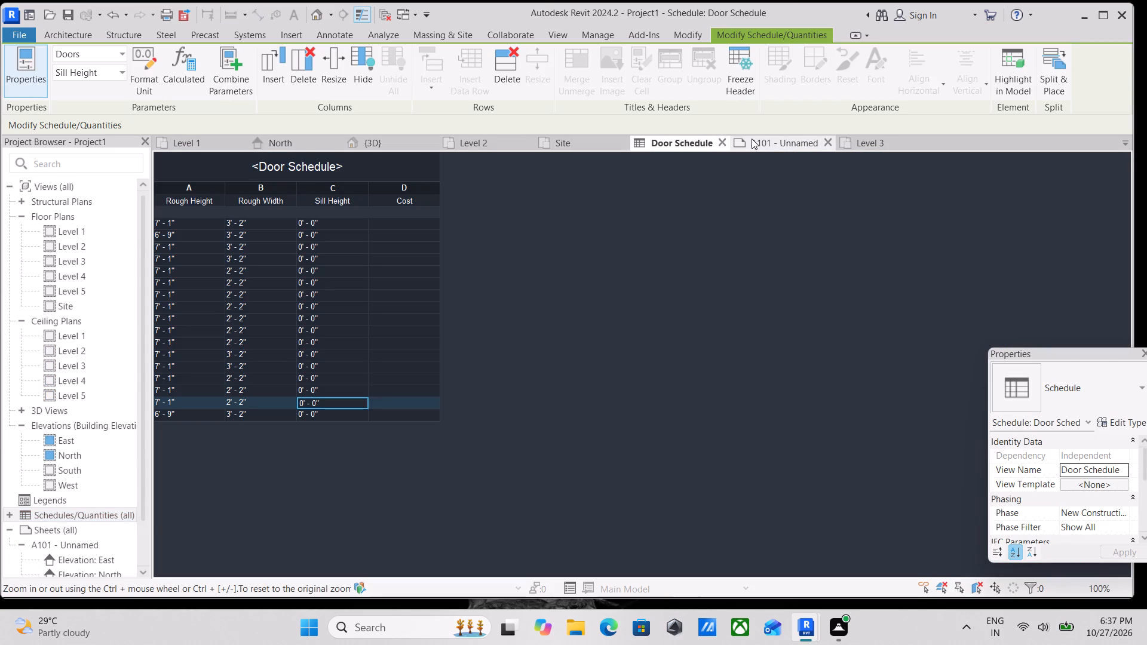
scroll(314, 214, "up", 3)
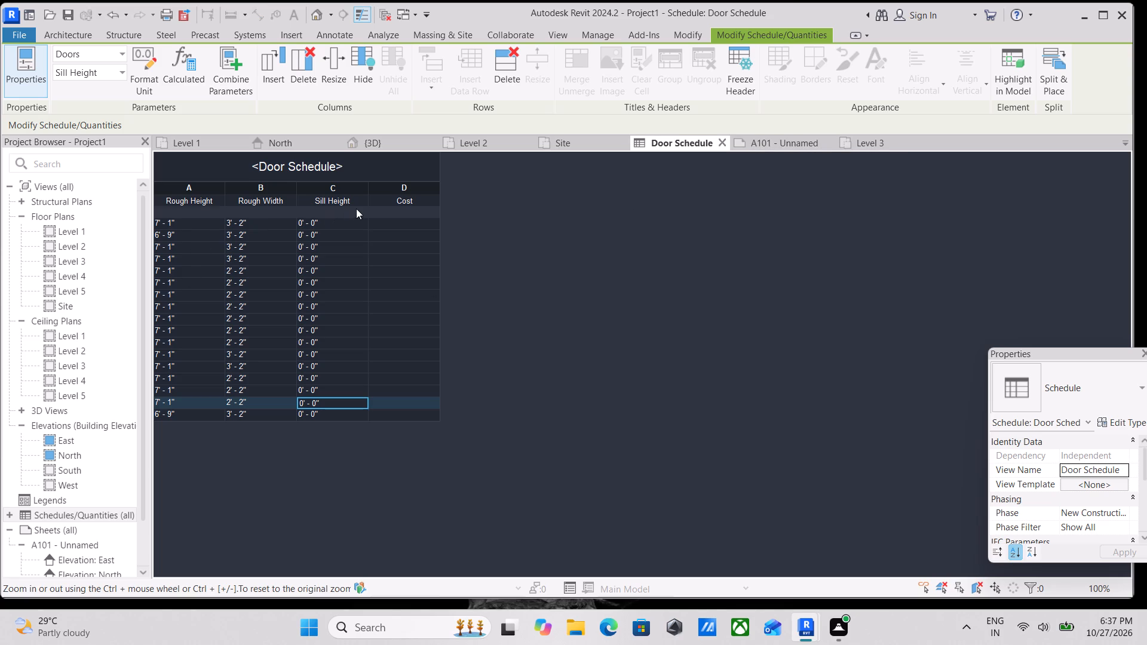
left_click(405, 199)
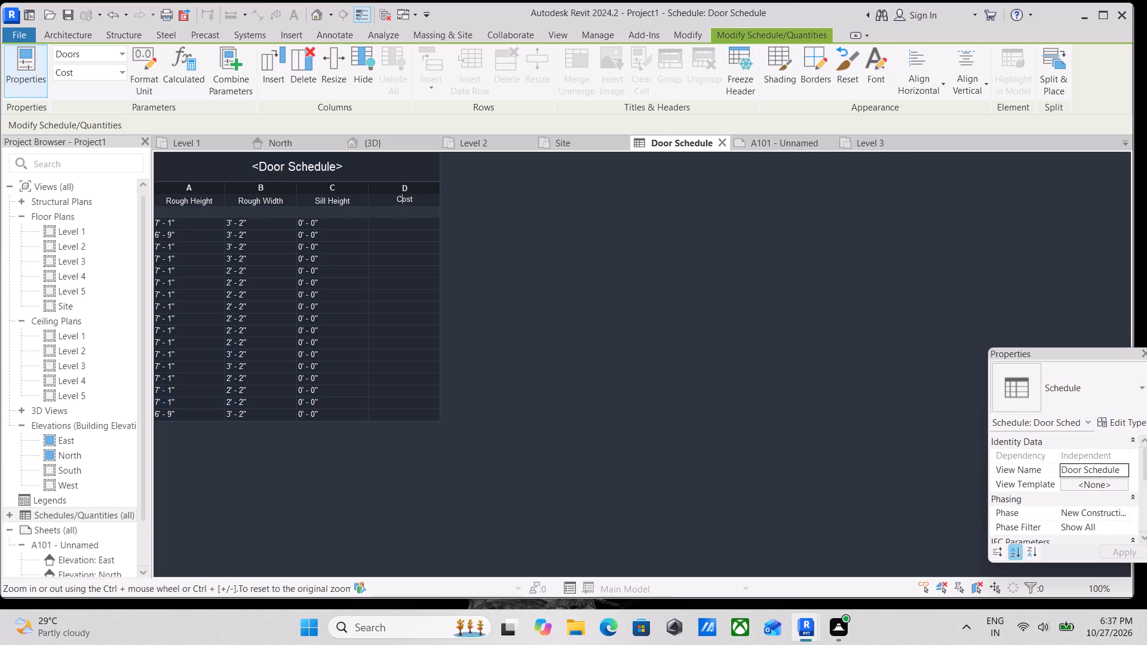
left_click(115, 72)
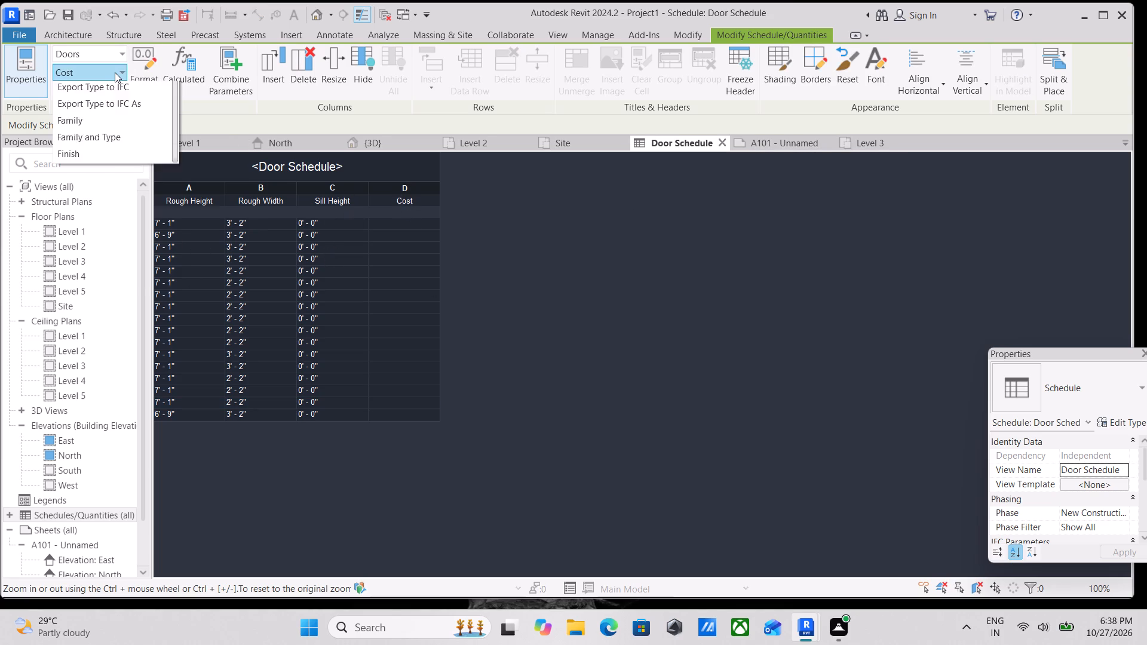
scroll(59, 311, "down", 2)
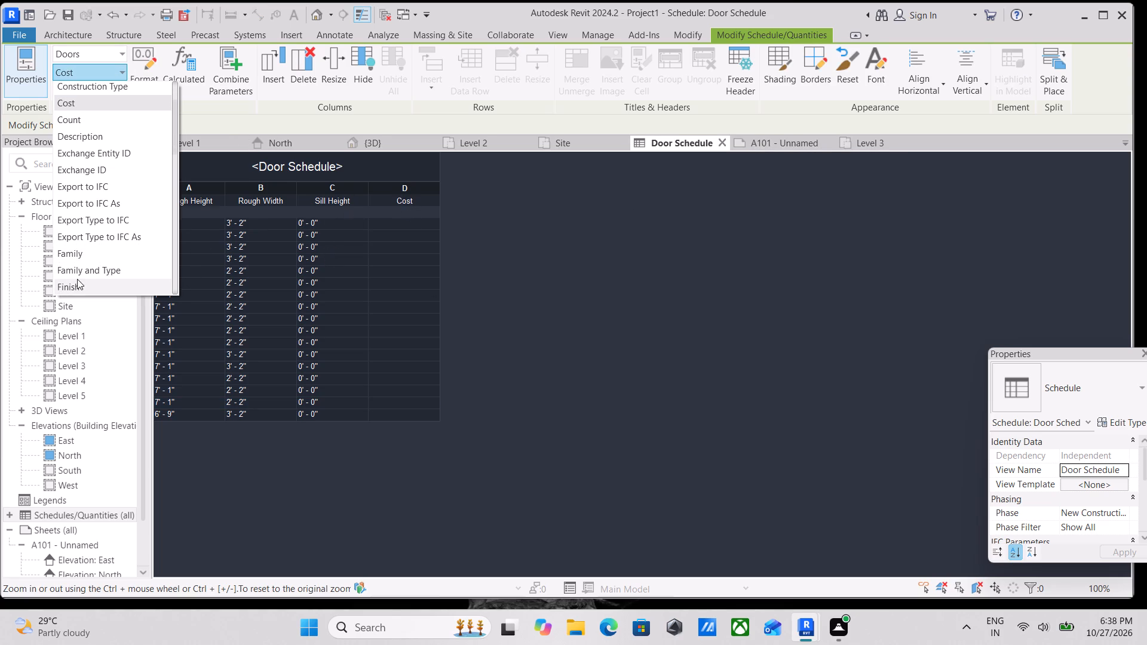
left_click(77, 286)
scroll(569, 241, "up", 2)
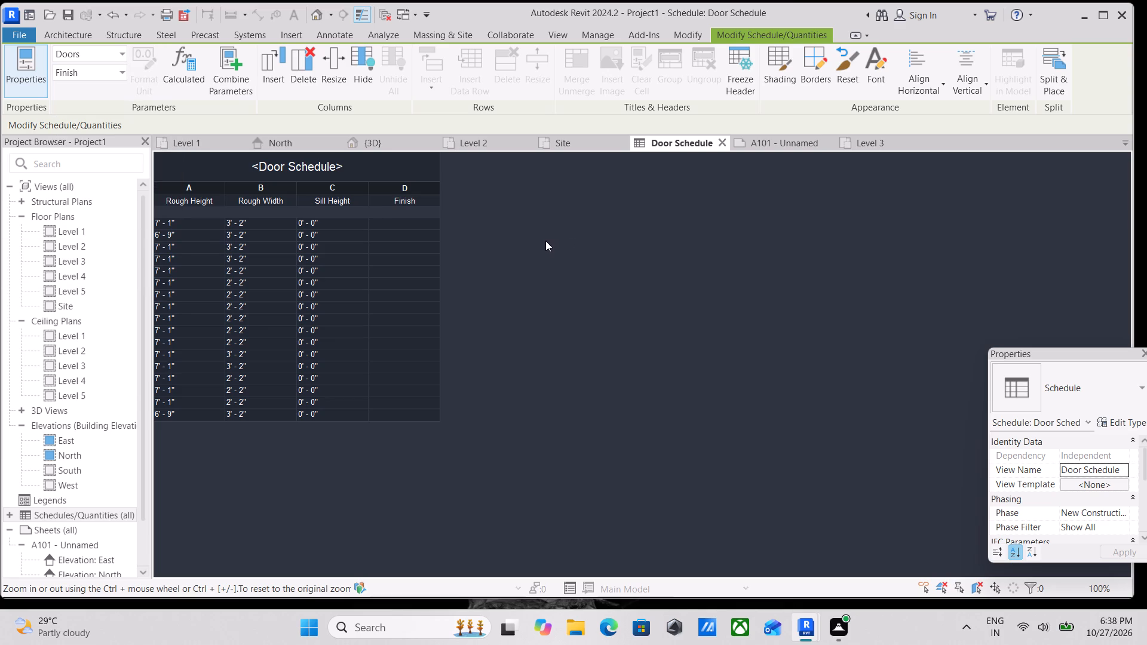
scroll(563, 220, "up", 1)
scroll(928, 94, "up", 1)
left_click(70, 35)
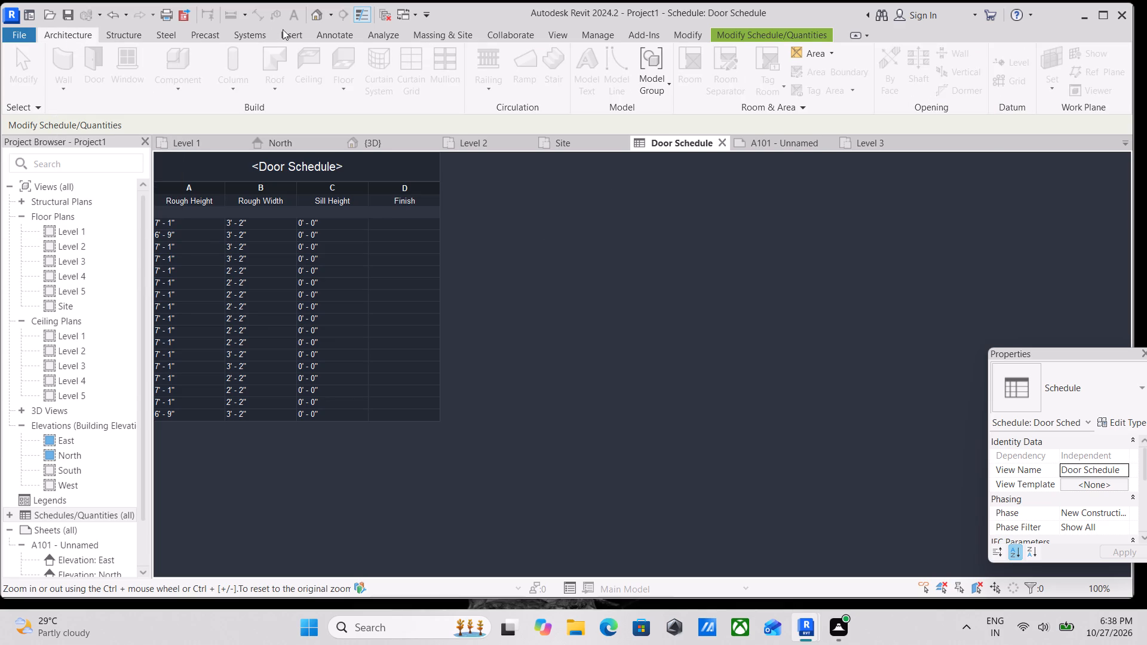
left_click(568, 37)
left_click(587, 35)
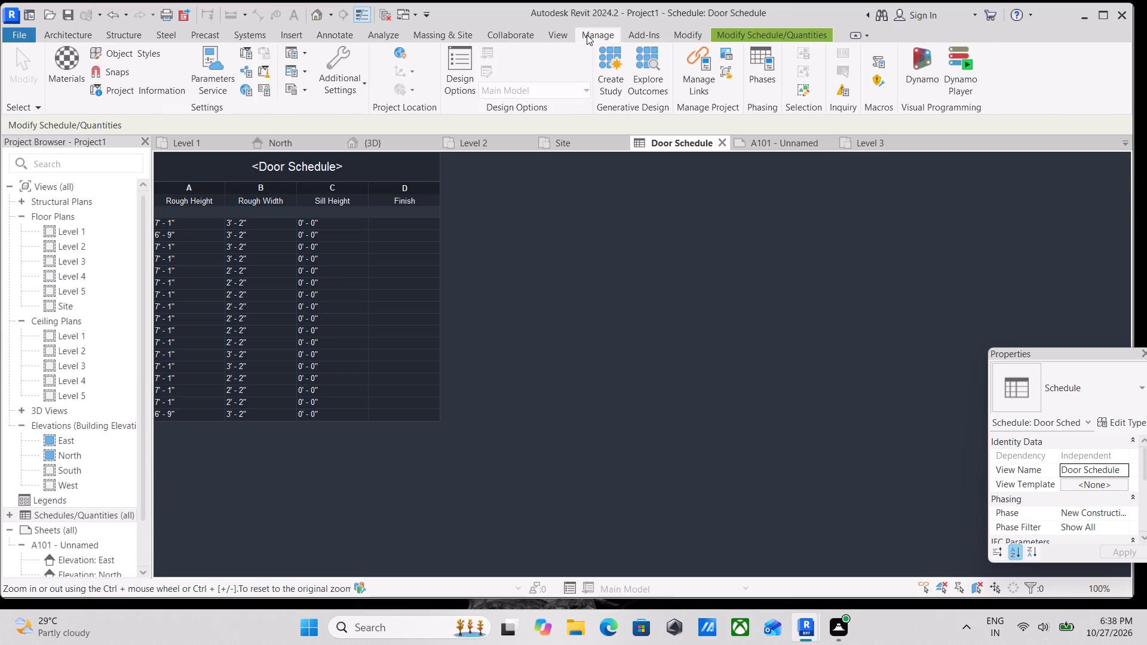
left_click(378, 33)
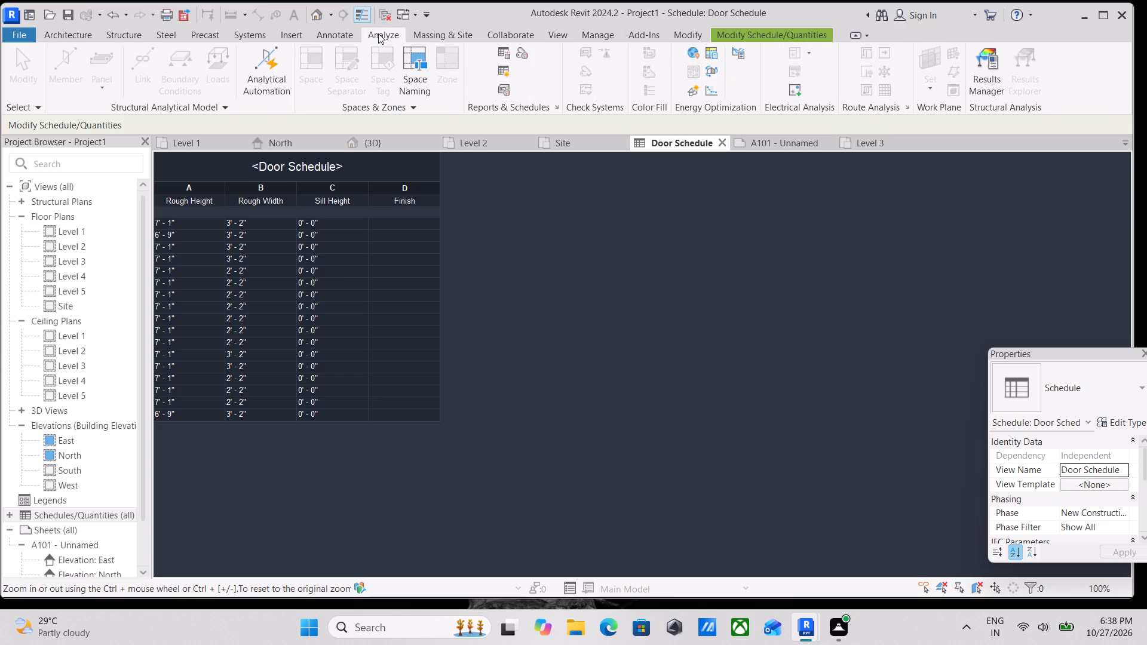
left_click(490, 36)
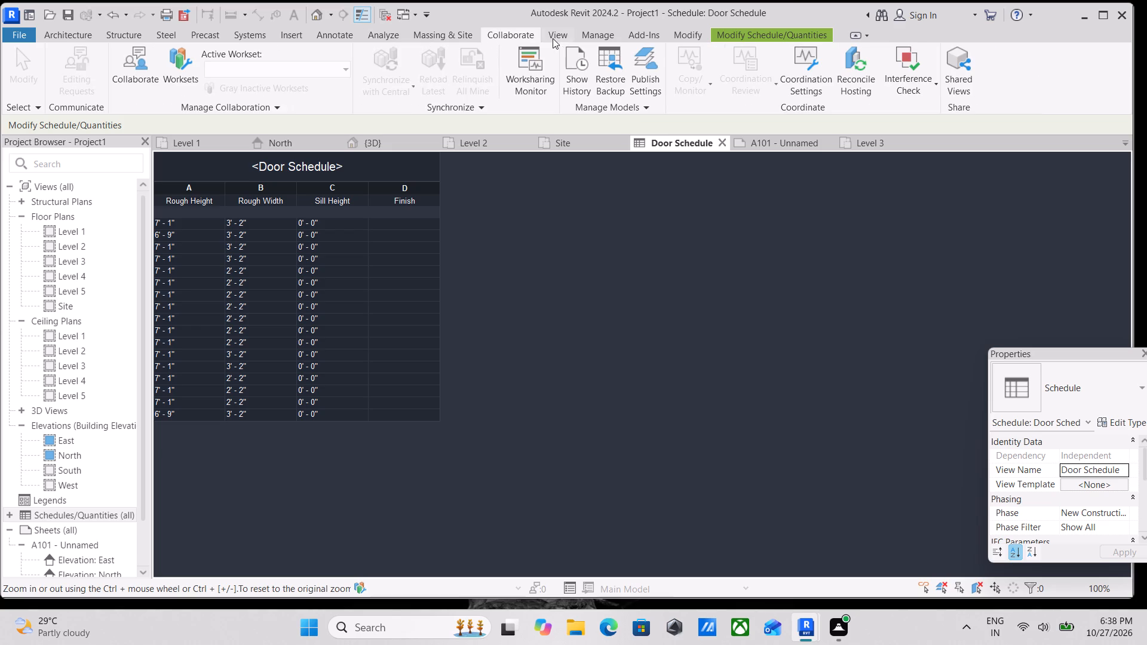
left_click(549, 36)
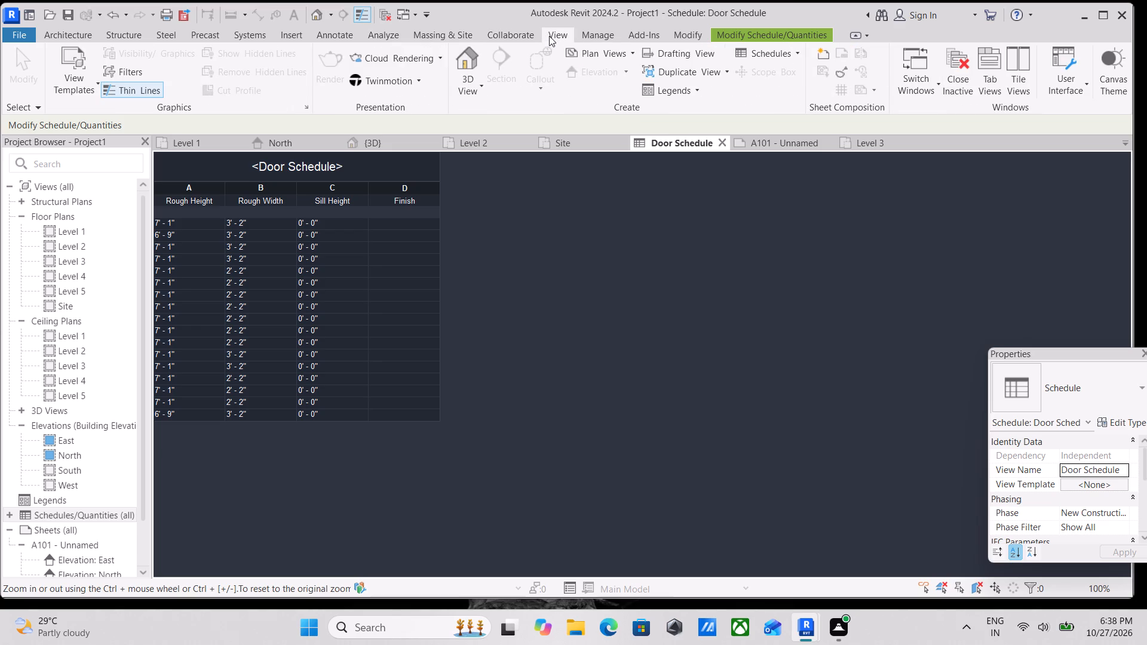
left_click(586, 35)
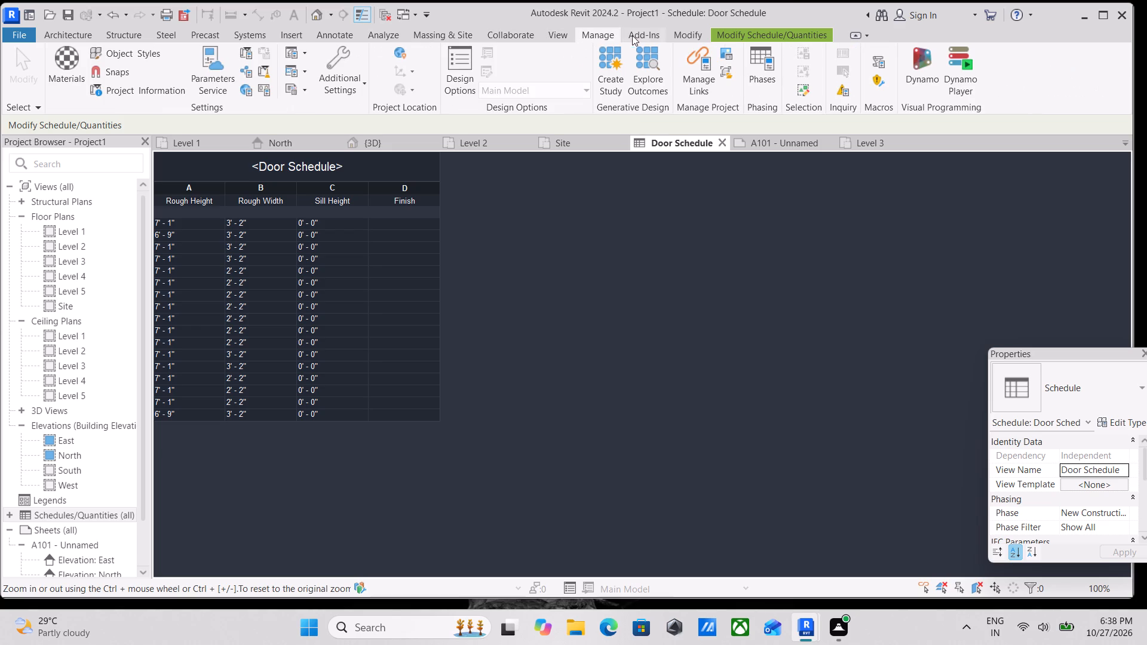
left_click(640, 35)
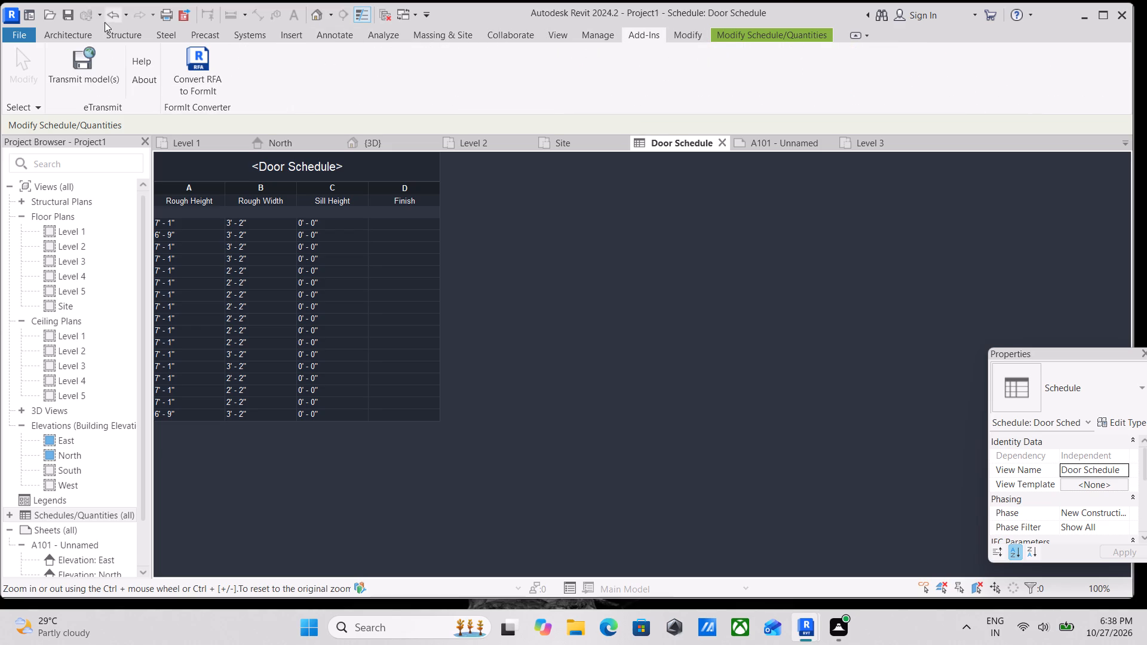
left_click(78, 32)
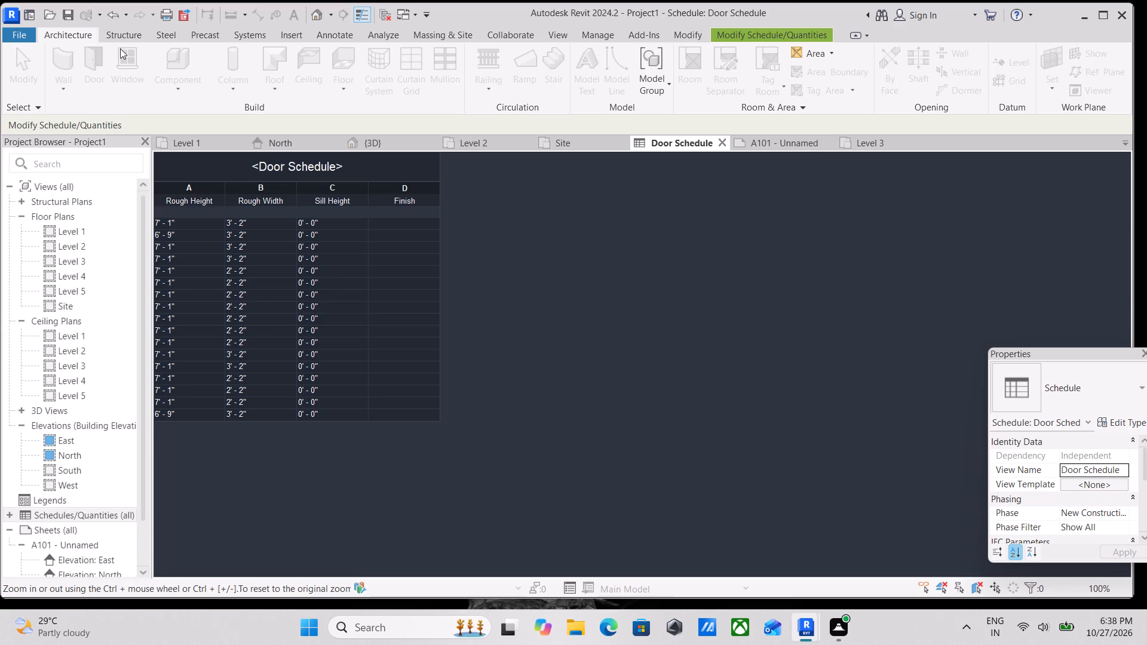
Return to sheet A101 and examine the title block and how the East and North elevation viewports fit within the border.
scroll(373, 225, "down", 4)
left_click(583, 146)
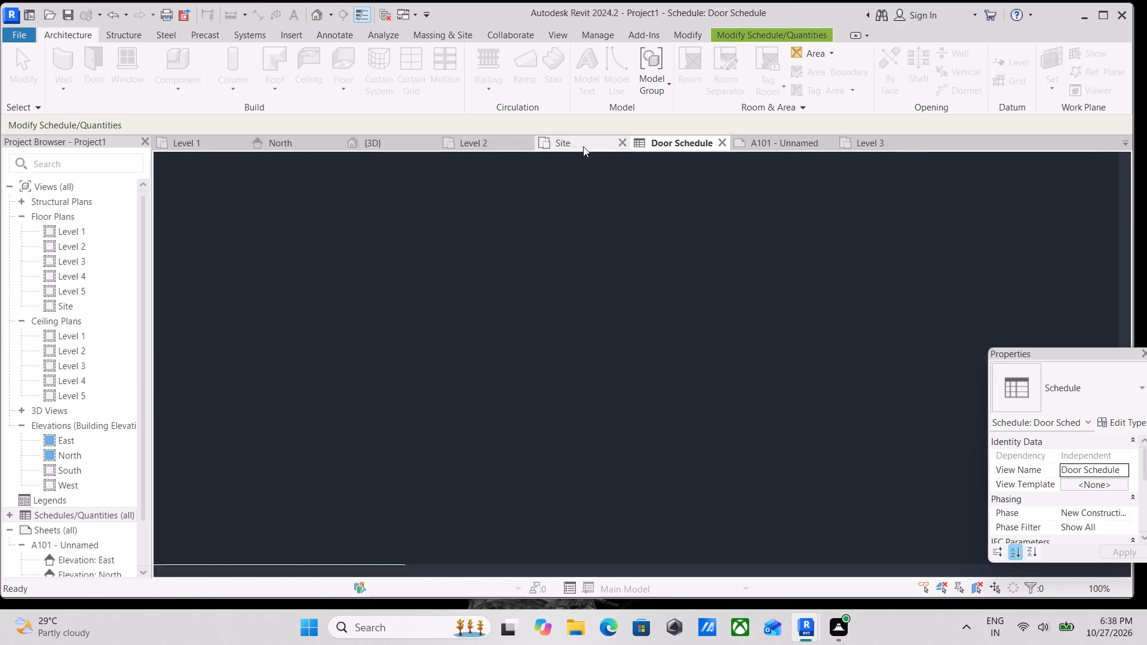
left_click(465, 139)
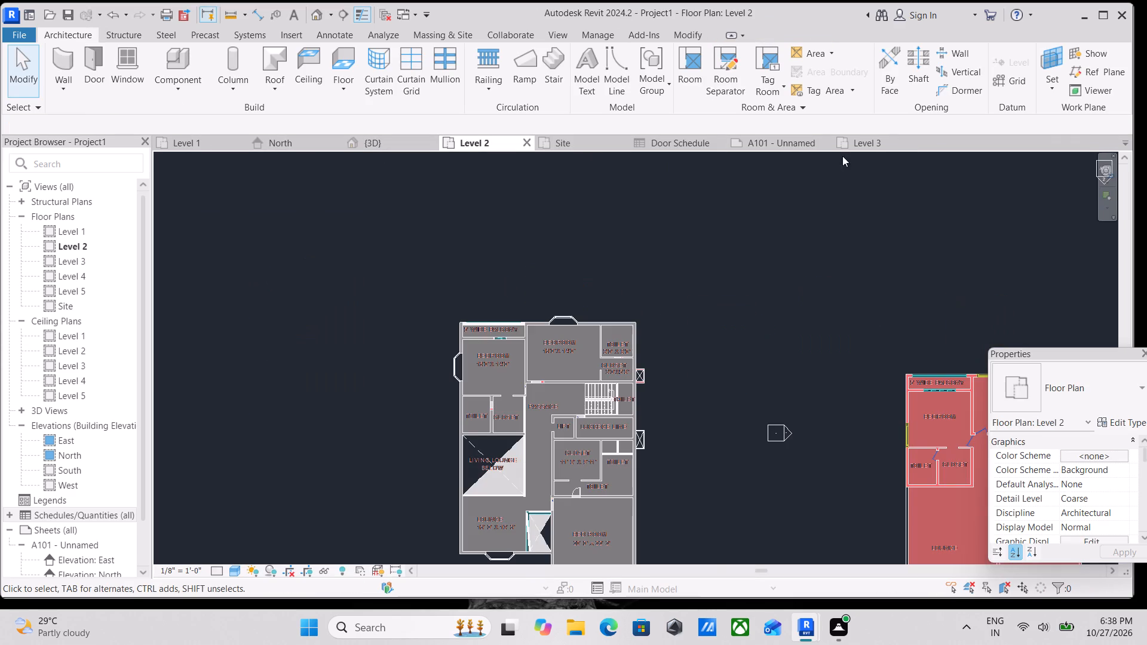
left_click(783, 137)
scroll(636, 256, "down", 1)
middle_click_drag(741, 225, 830, 195)
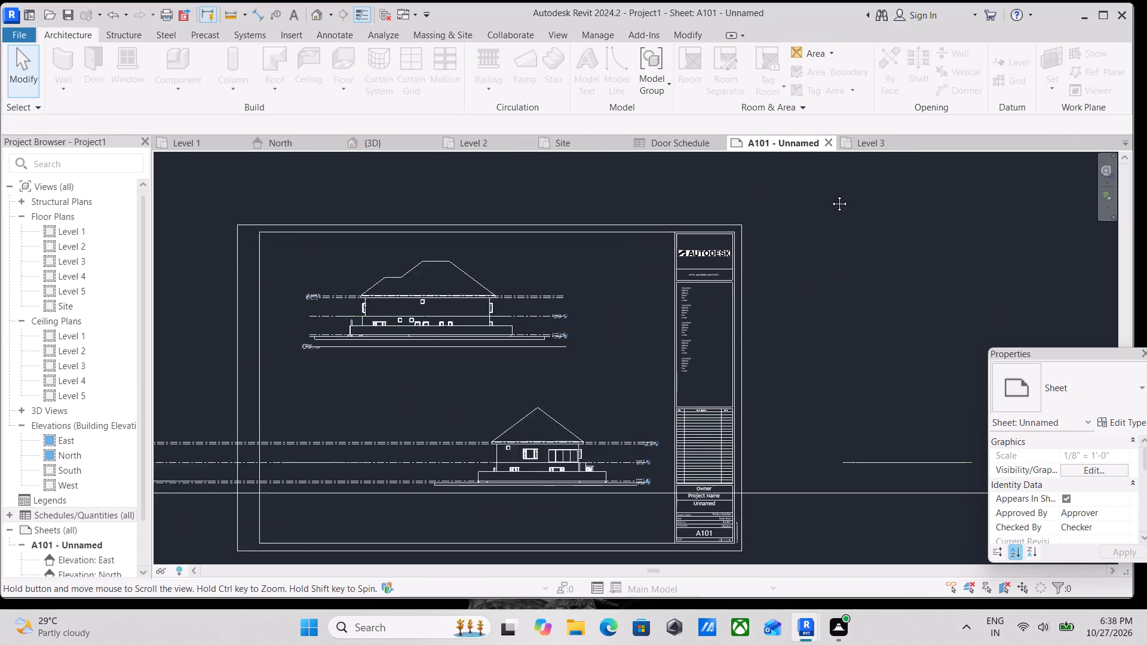
middle_click_drag(830, 195, 869, 172)
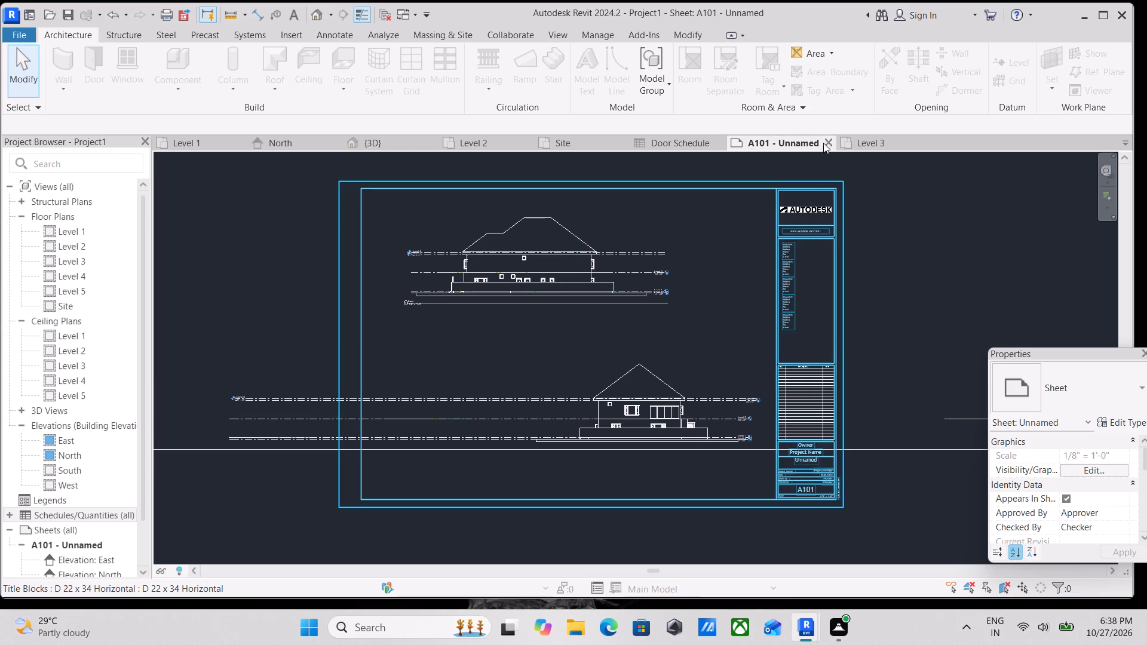
scroll(835, 247, "up", 5)
scroll(770, 246, "up", 2)
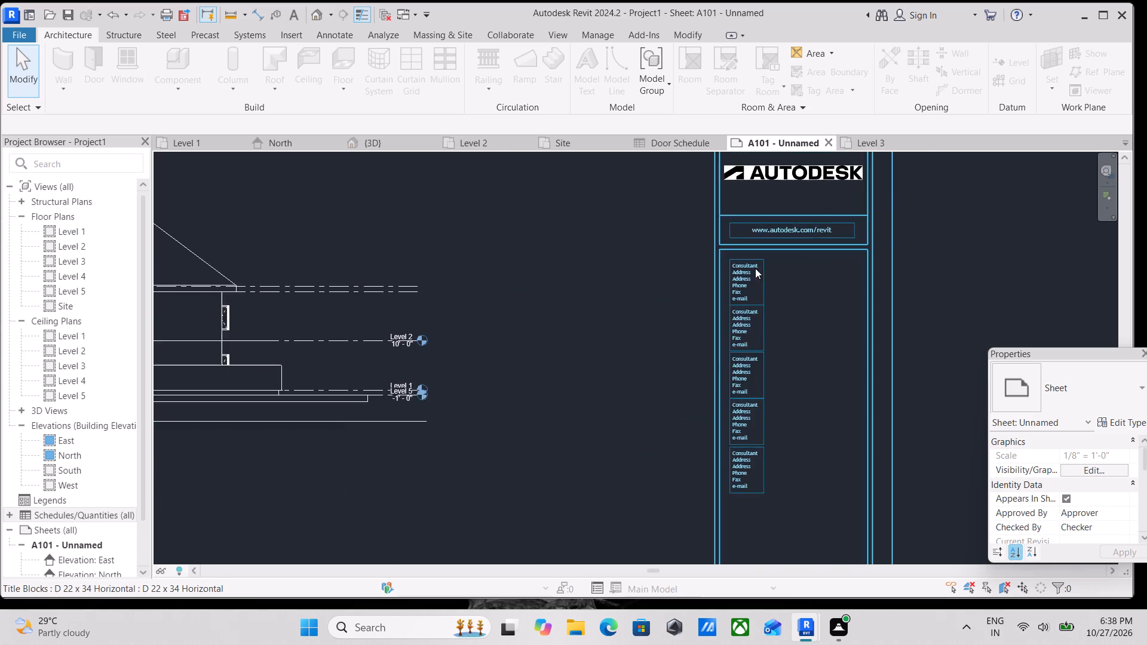
scroll(755, 268, "up", 3)
scroll(718, 161, "down", 5)
scroll(611, 224, "down", 3)
middle_click_drag(532, 248, 617, 219)
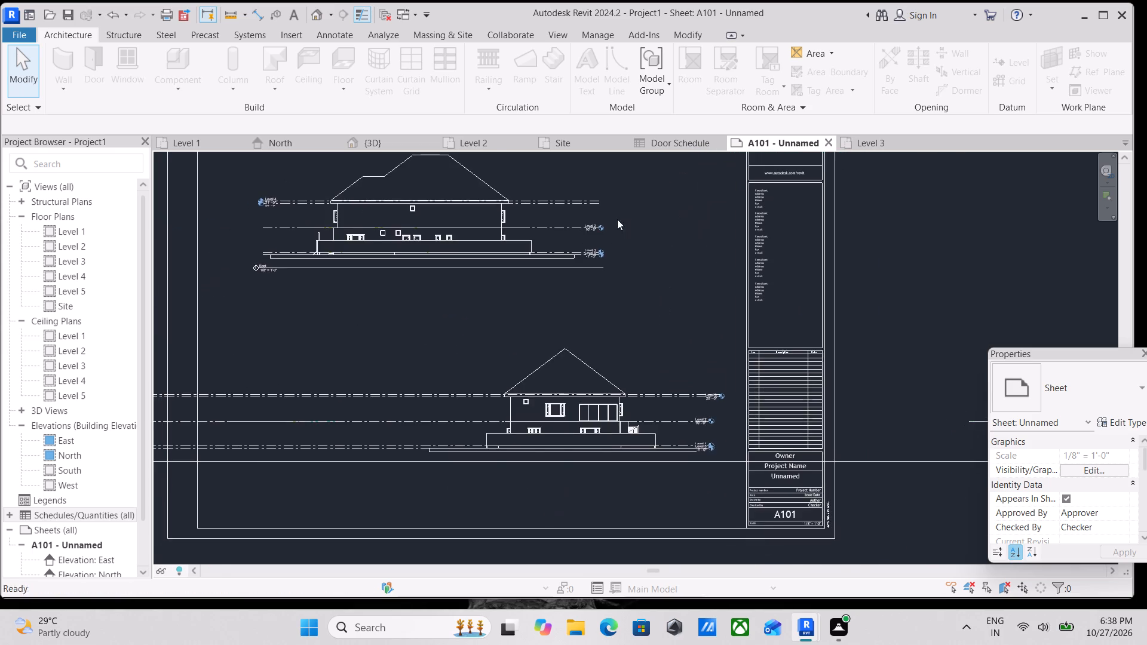
scroll(201, 223, "up", 2)
scroll(237, 224, "down", 1)
middle_click_drag(310, 274, 497, 113)
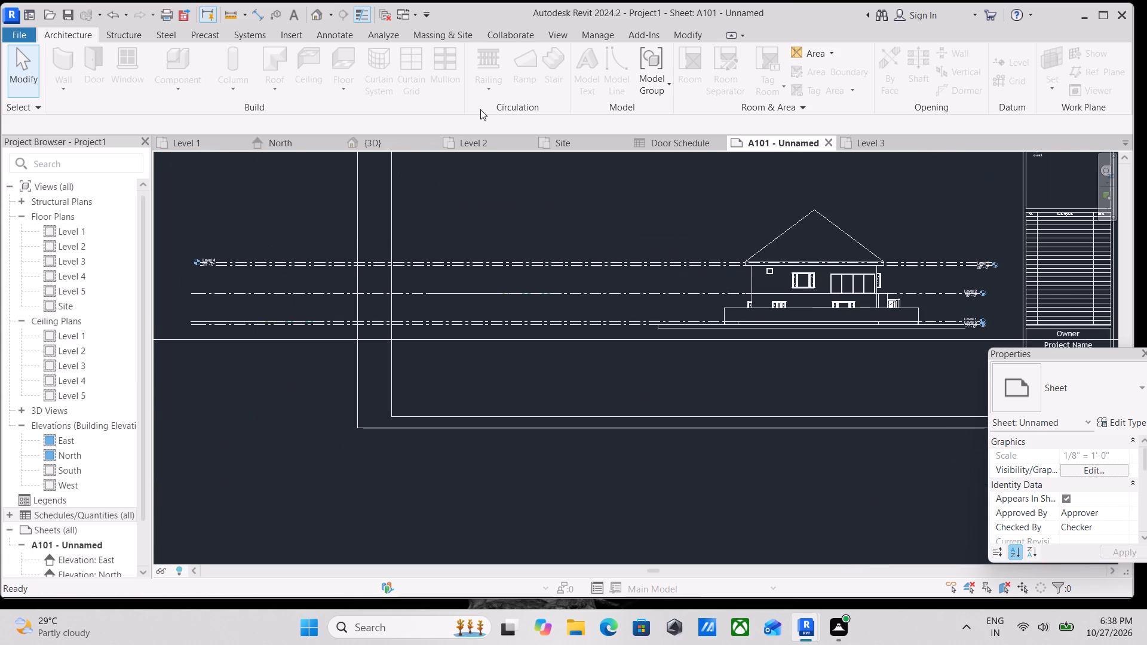
scroll(236, 274, "down", 2)
middle_click_drag(236, 274, 412, 334)
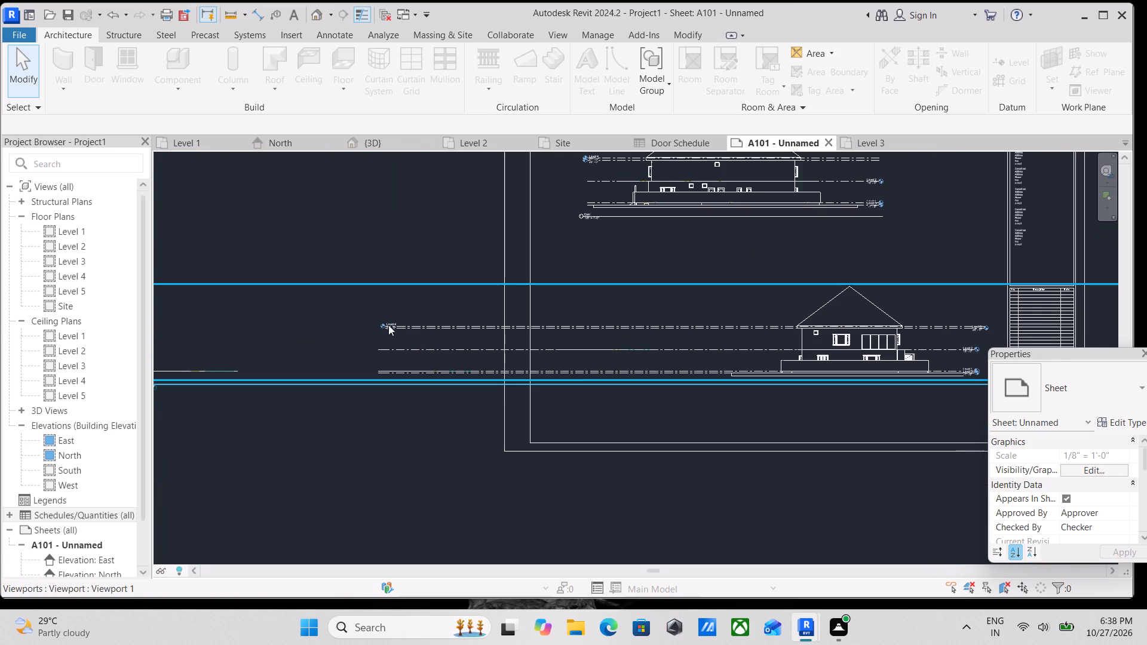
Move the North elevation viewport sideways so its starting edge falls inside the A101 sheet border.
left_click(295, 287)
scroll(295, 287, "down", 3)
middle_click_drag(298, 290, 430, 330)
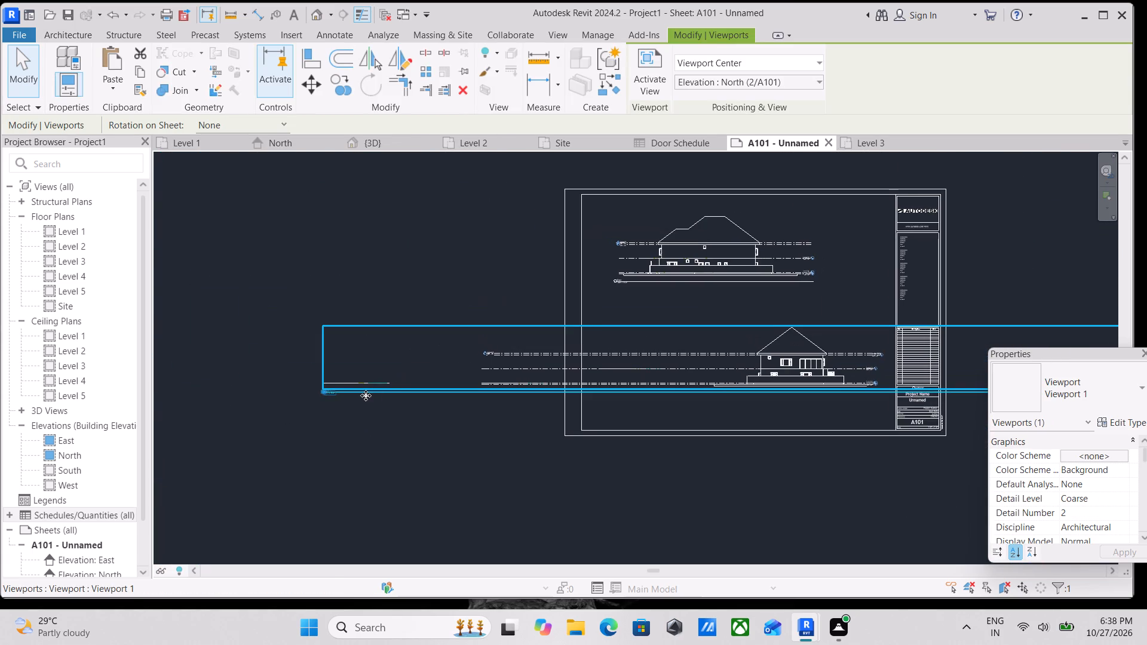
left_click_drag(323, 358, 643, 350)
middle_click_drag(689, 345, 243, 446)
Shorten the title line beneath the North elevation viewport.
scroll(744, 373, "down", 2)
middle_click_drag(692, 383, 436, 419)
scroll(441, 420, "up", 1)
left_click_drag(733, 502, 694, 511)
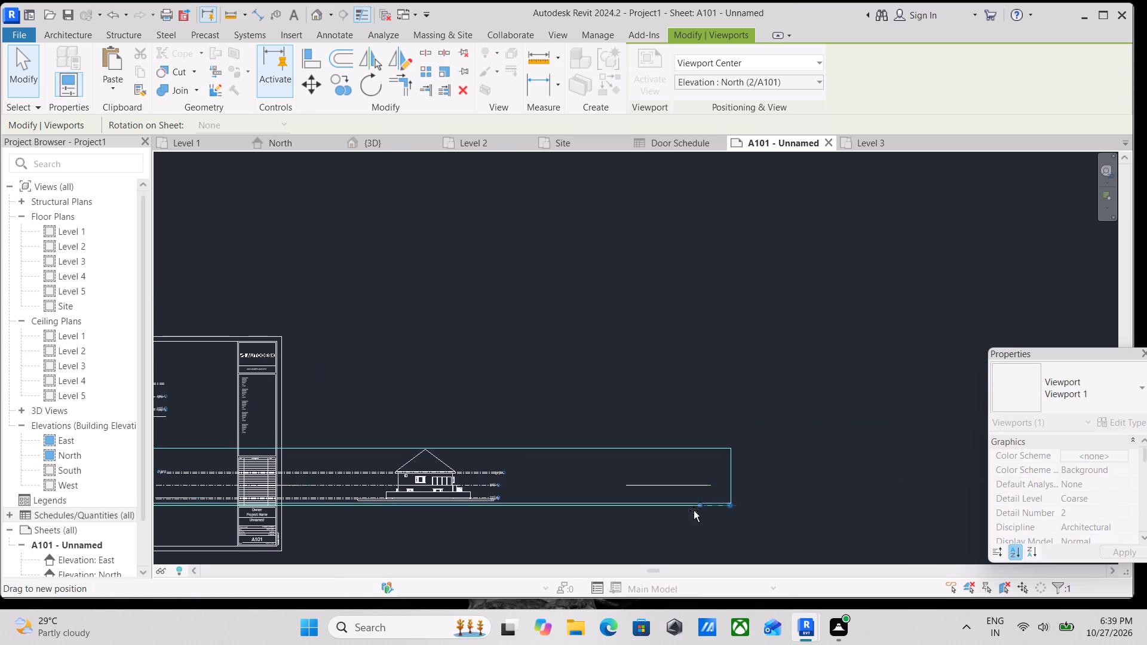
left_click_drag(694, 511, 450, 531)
Delete the North elevation viewport from sheet A101.
scroll(654, 460, "down", 2)
middle_click_drag(654, 460, 792, 427)
scroll(792, 427, "up", 1)
scroll(711, 450, "down", 2)
right_click(711, 450)
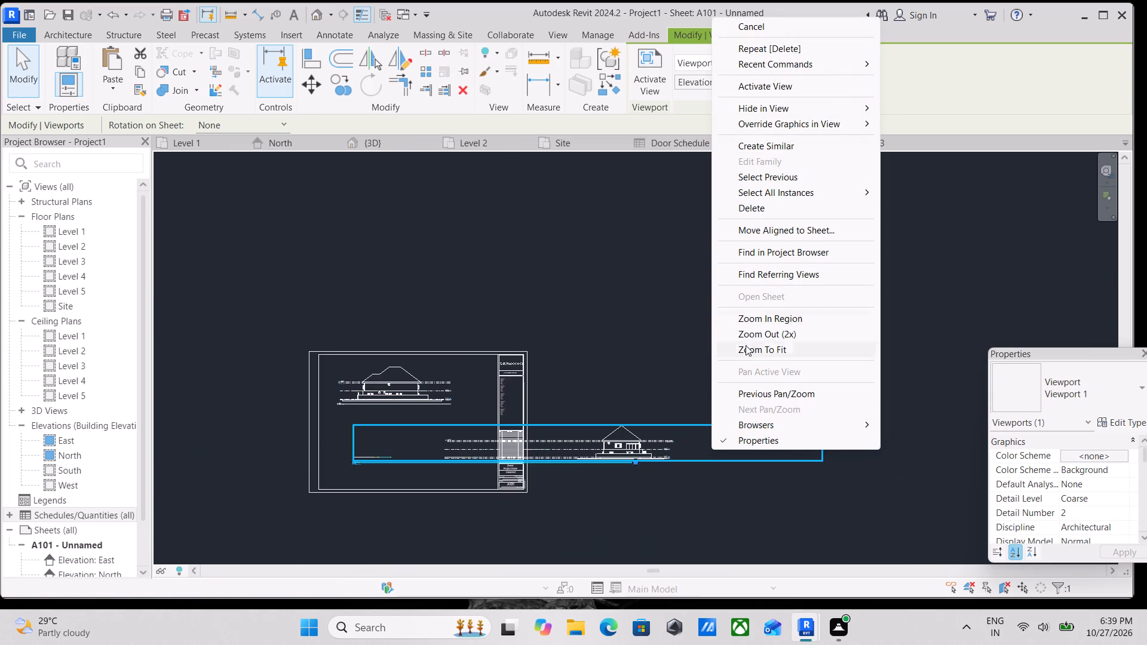
left_click(757, 209)
Check sheet A101, open the Level 4 floor plan and dismiss the save reminder without saving.
scroll(387, 472, "up", 1)
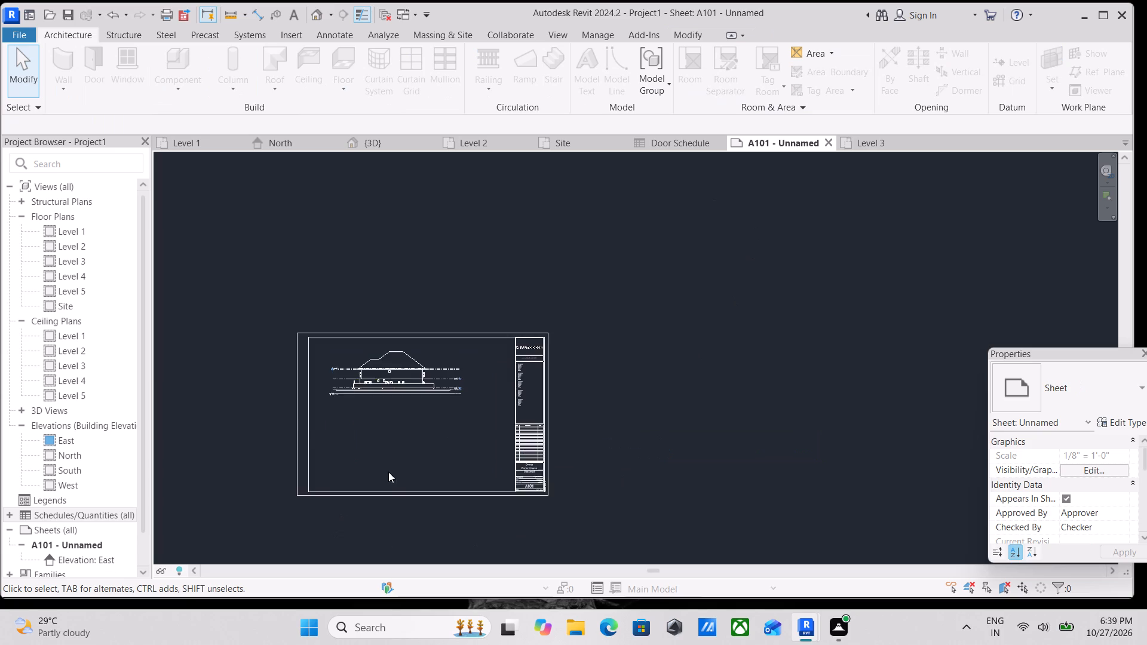
scroll(388, 472, "down", 2)
middle_click_drag(388, 471, 527, 424)
scroll(527, 424, "up", 1)
scroll(80, 521, "down", 4)
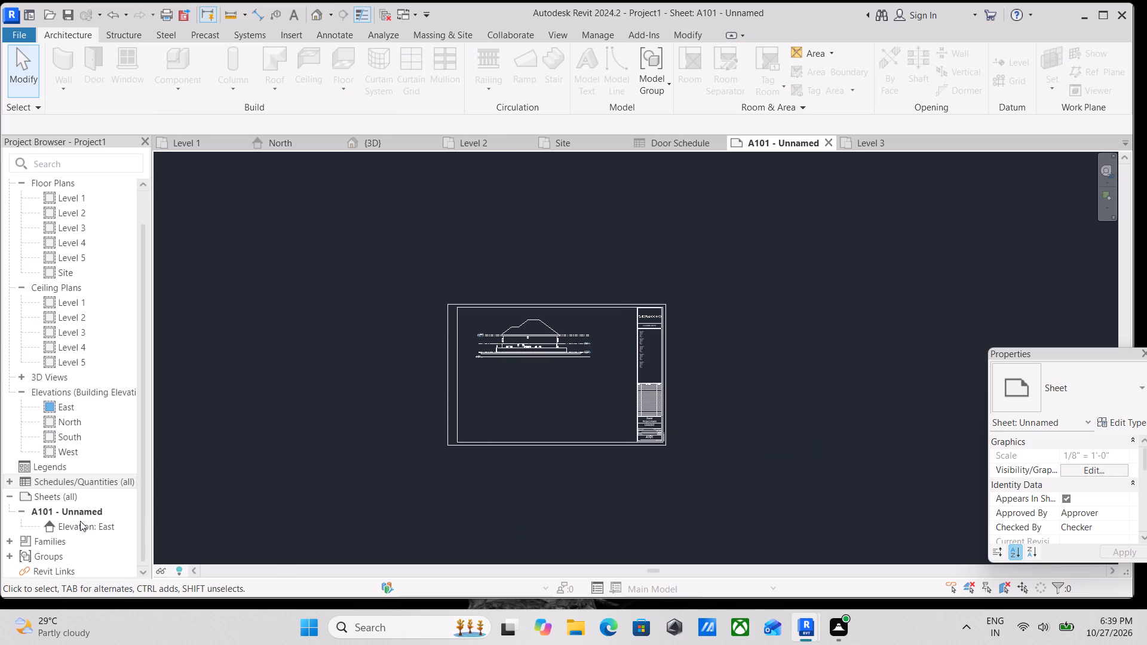
scroll(80, 521, "down", 4)
scroll(47, 566, "up", 3)
scroll(39, 424, "up", 3)
scroll(35, 365, "up", 3)
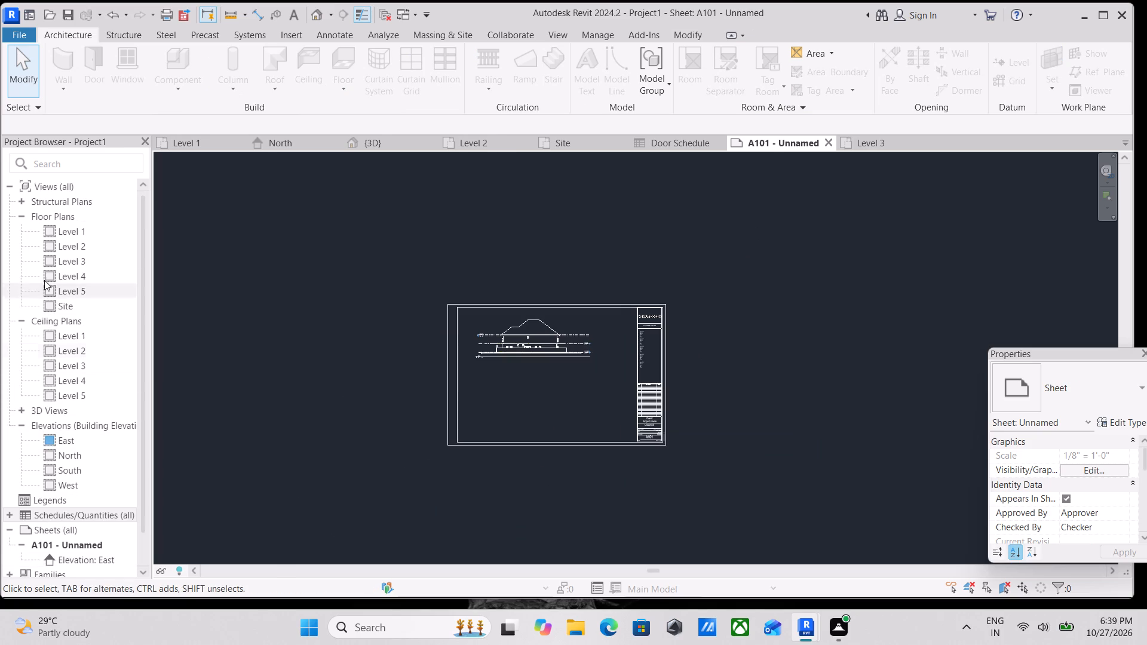
scroll(72, 244, "up", 2)
double_click(70, 272)
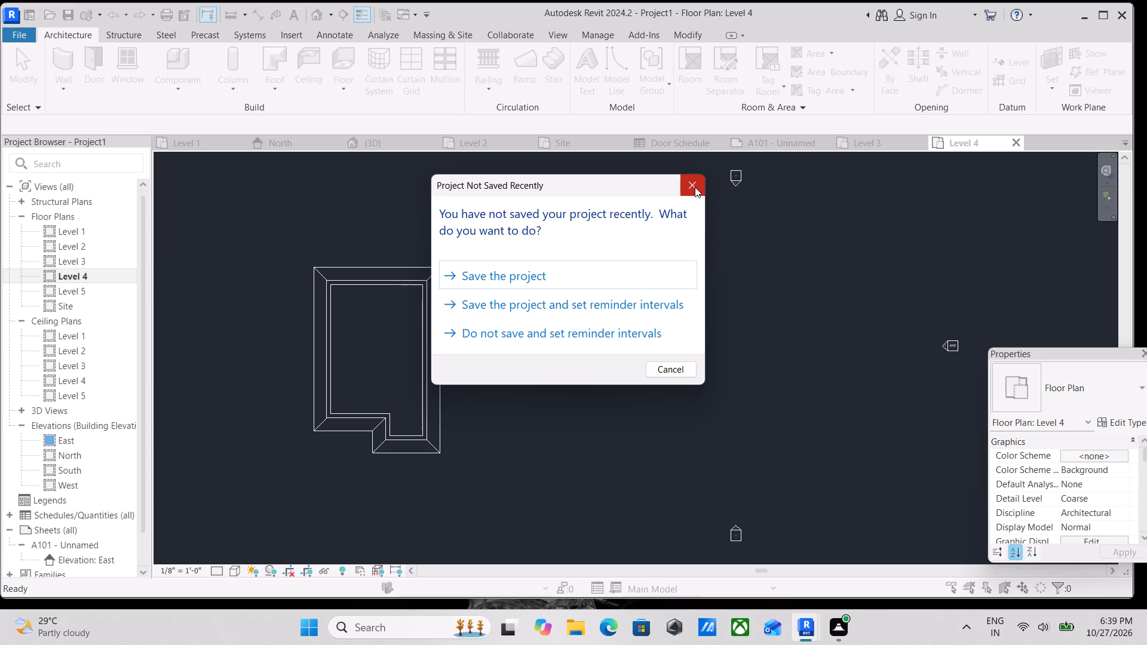
left_click(695, 187)
Switch to the {3D} view and inspect the house's exterior around the car park and front gate.
left_click(370, 143)
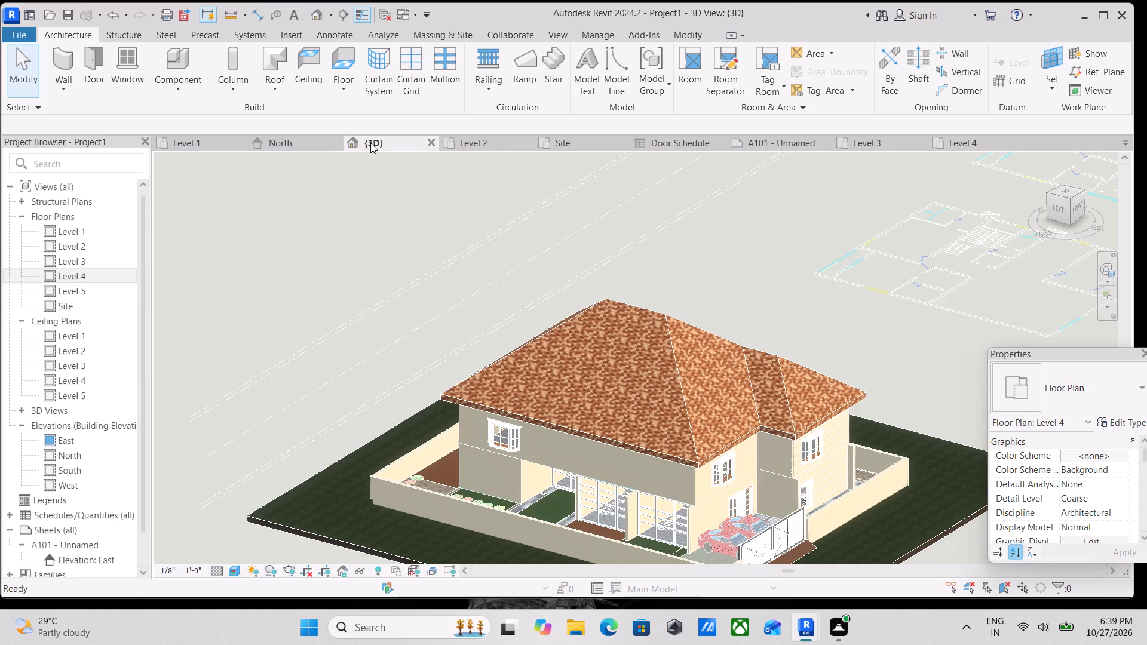
middle_click_drag(623, 447, 551, 303)
scroll(610, 371, "up", 3)
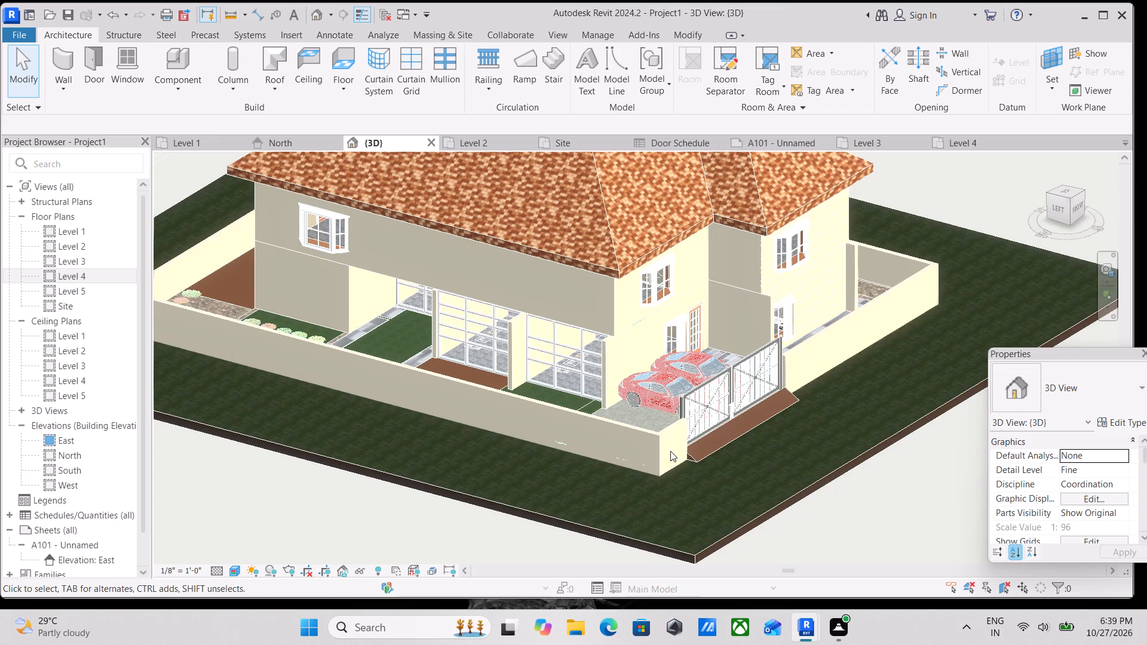
scroll(676, 440, "down", 3)
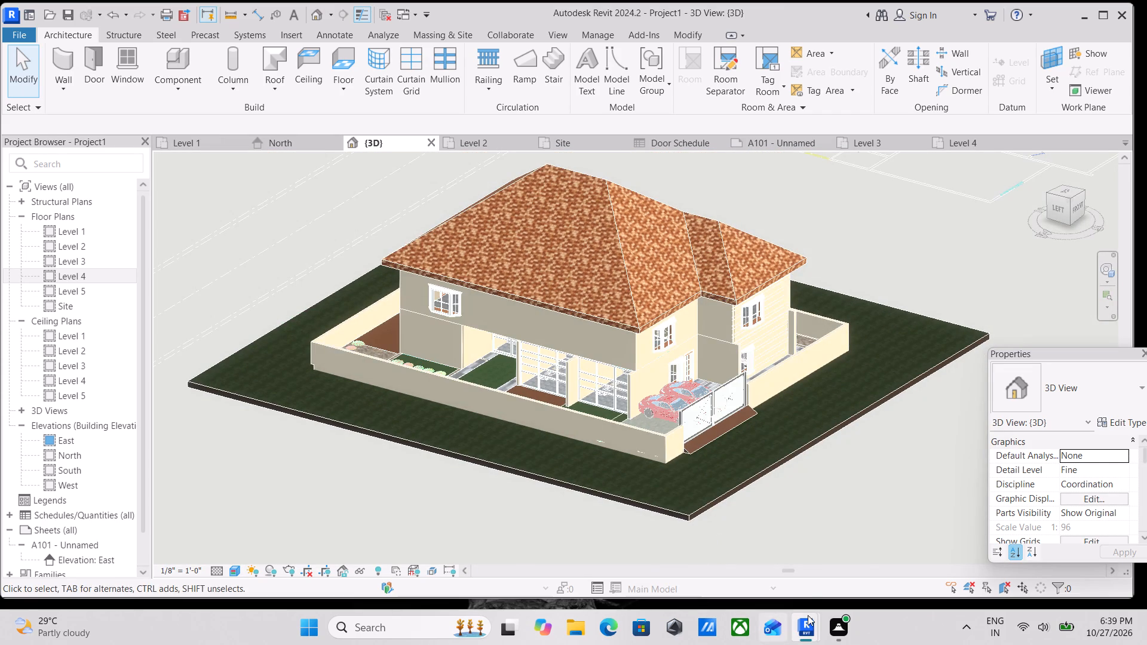
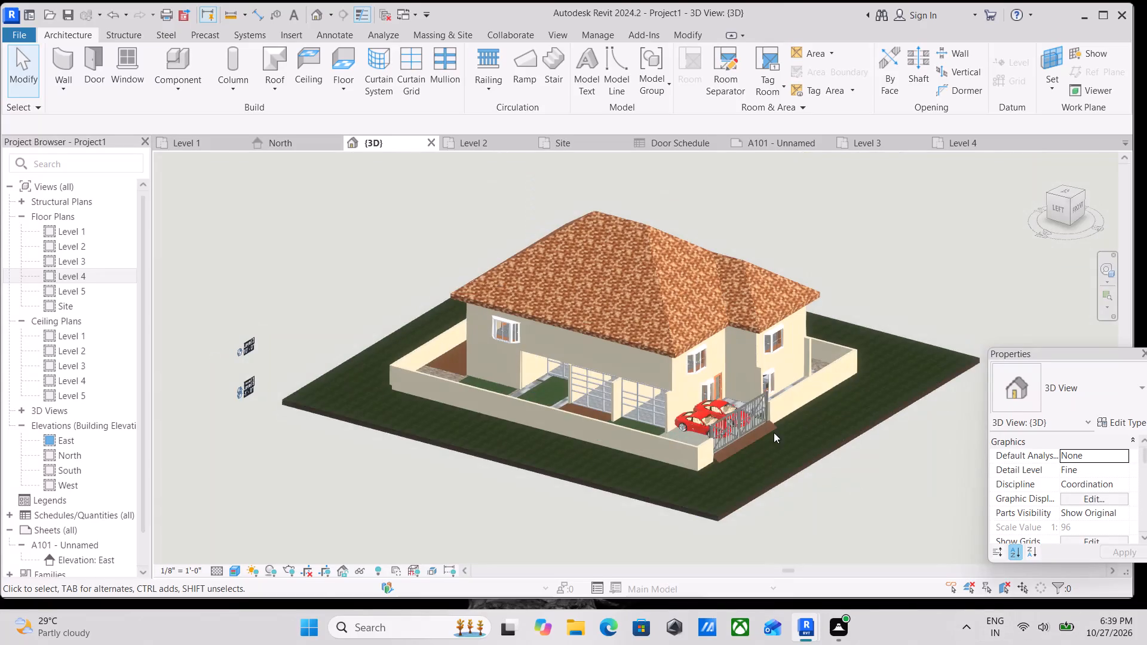
Start saving the villa model as a new project file, with the Desktop as the destination.
middle_click_drag(716, 417, 746, 523)
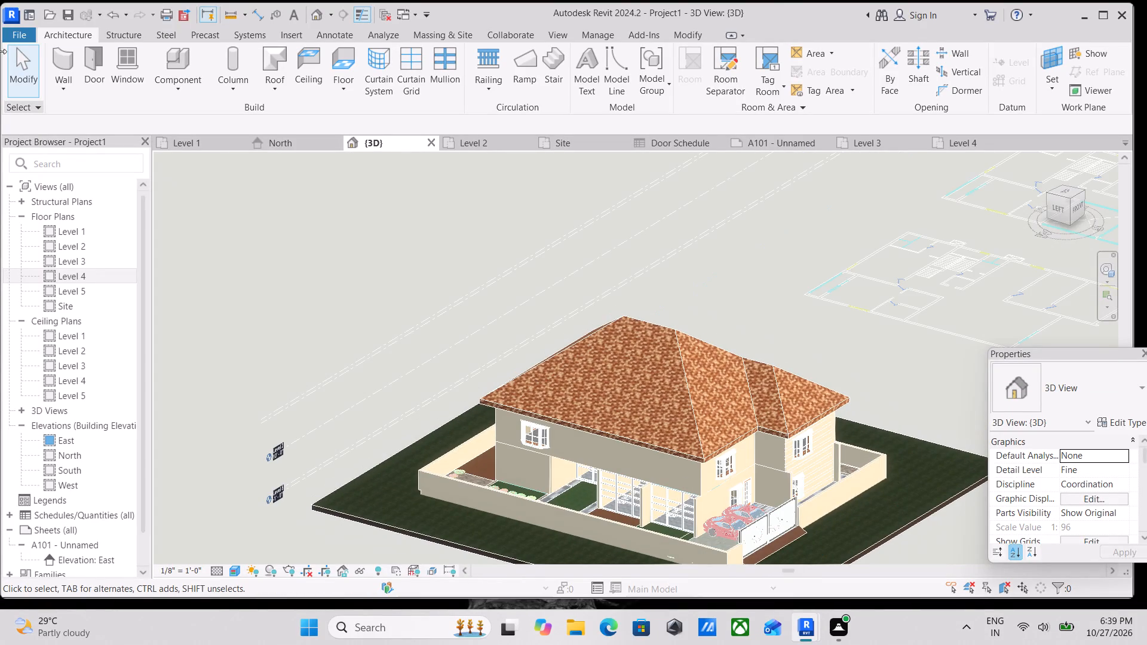
left_click(13, 31)
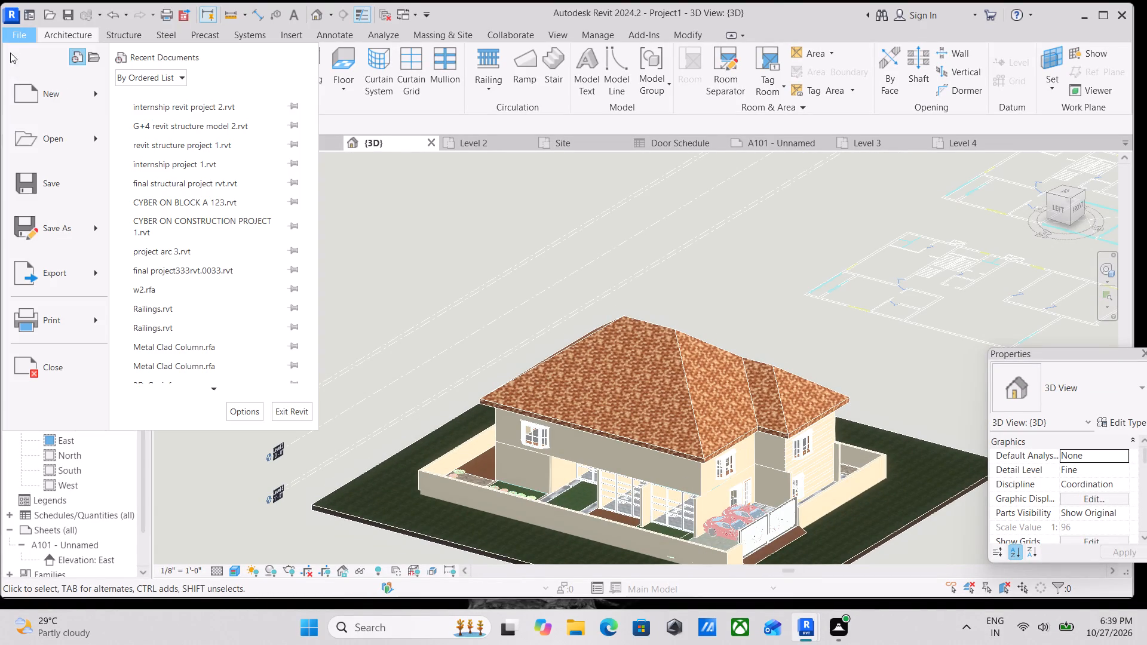
left_click(100, 221)
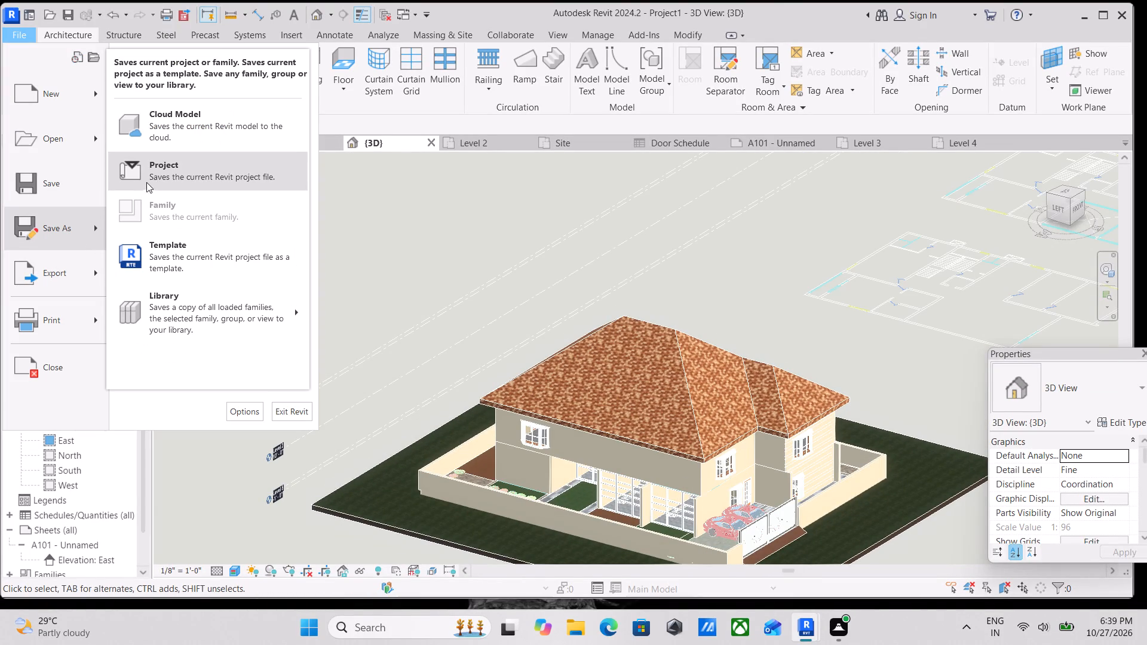
left_click(155, 171)
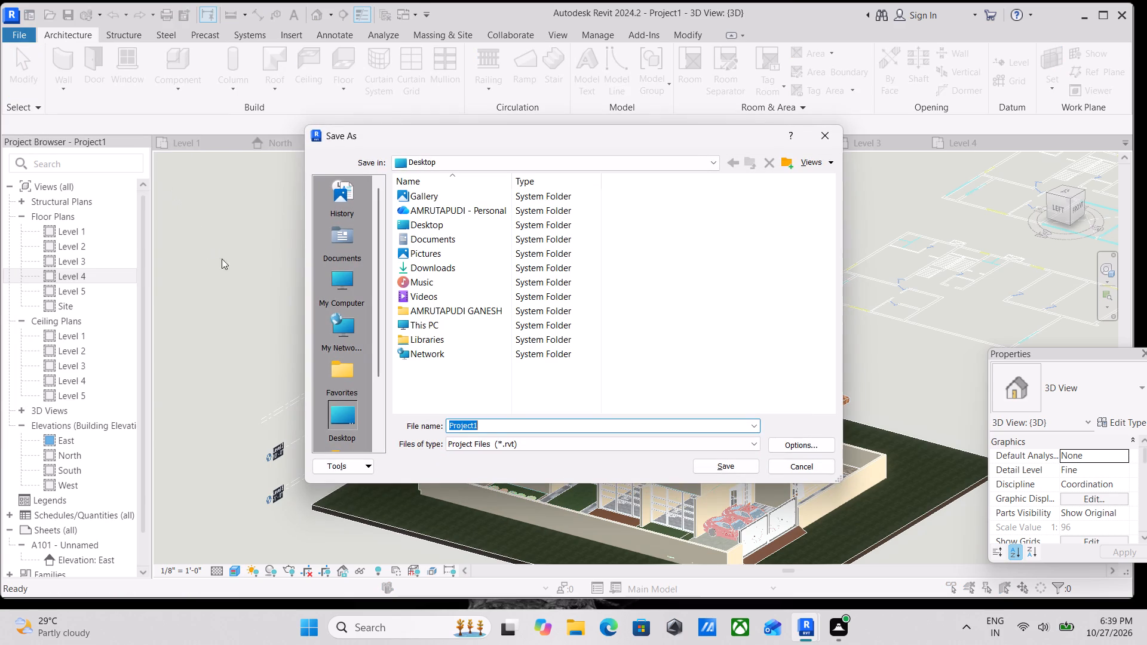
scroll(403, 361, "down", 3)
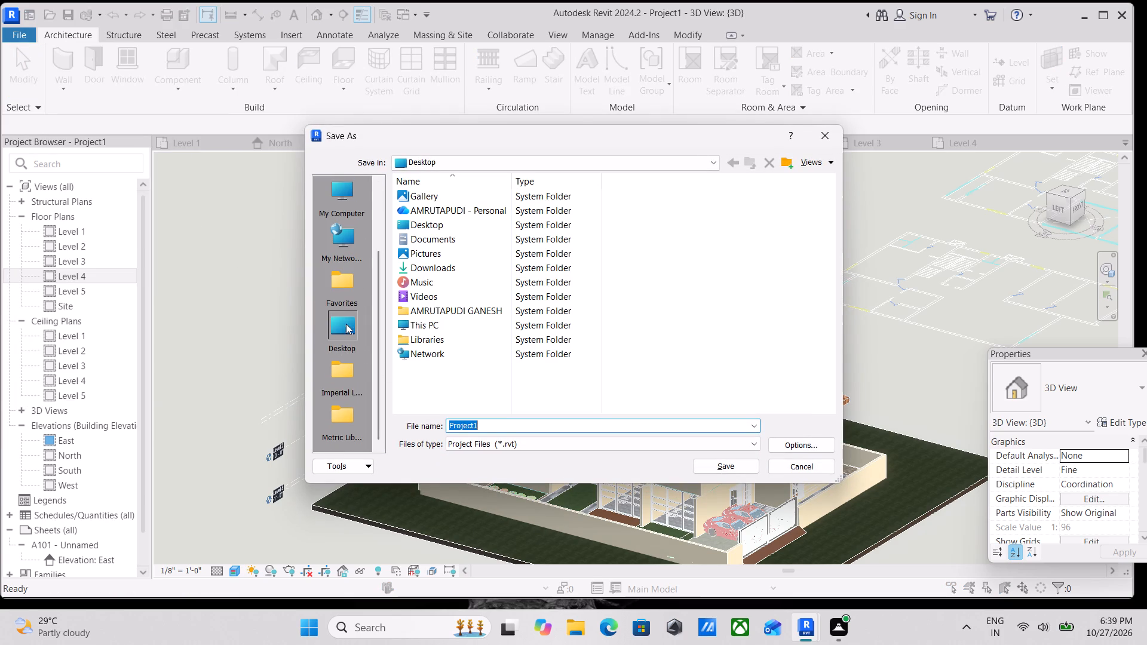
scroll(346, 324, "down", 2)
left_click(346, 330)
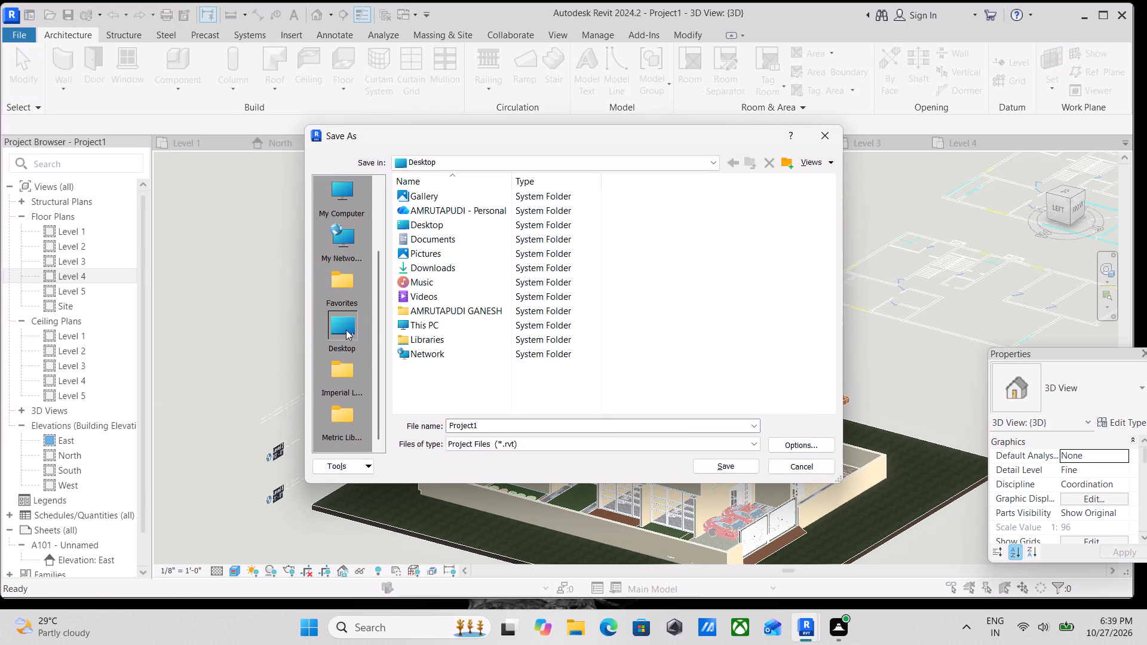
scroll(350, 342, "down", 2)
scroll(345, 349, "up", 2)
scroll(345, 349, "down", 2)
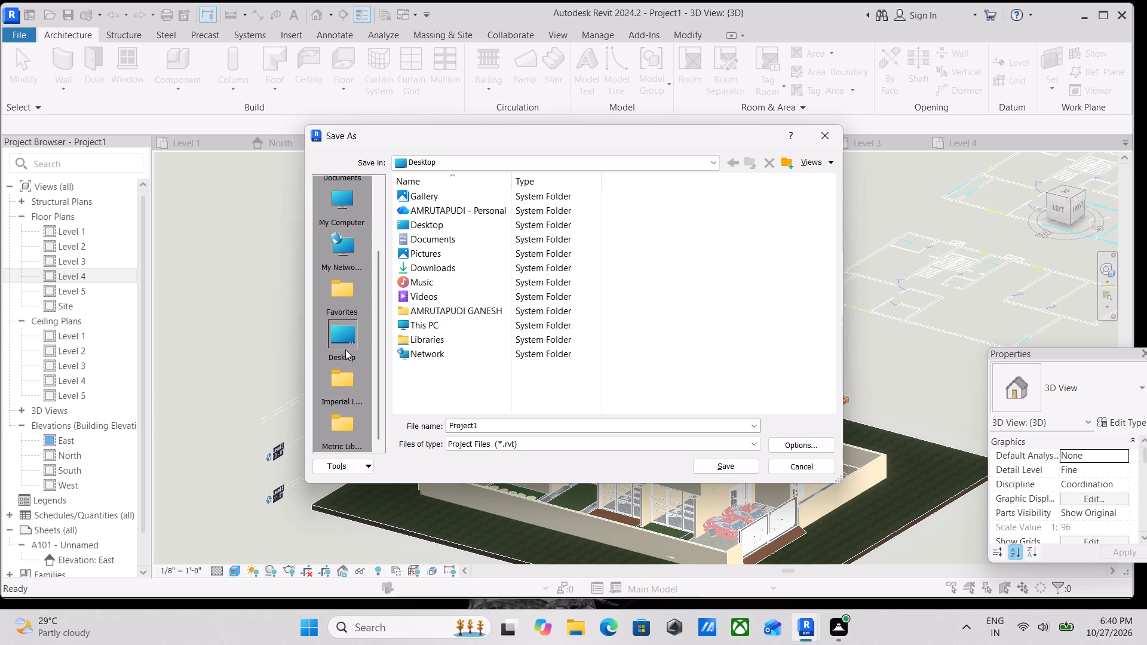
double_click(339, 339)
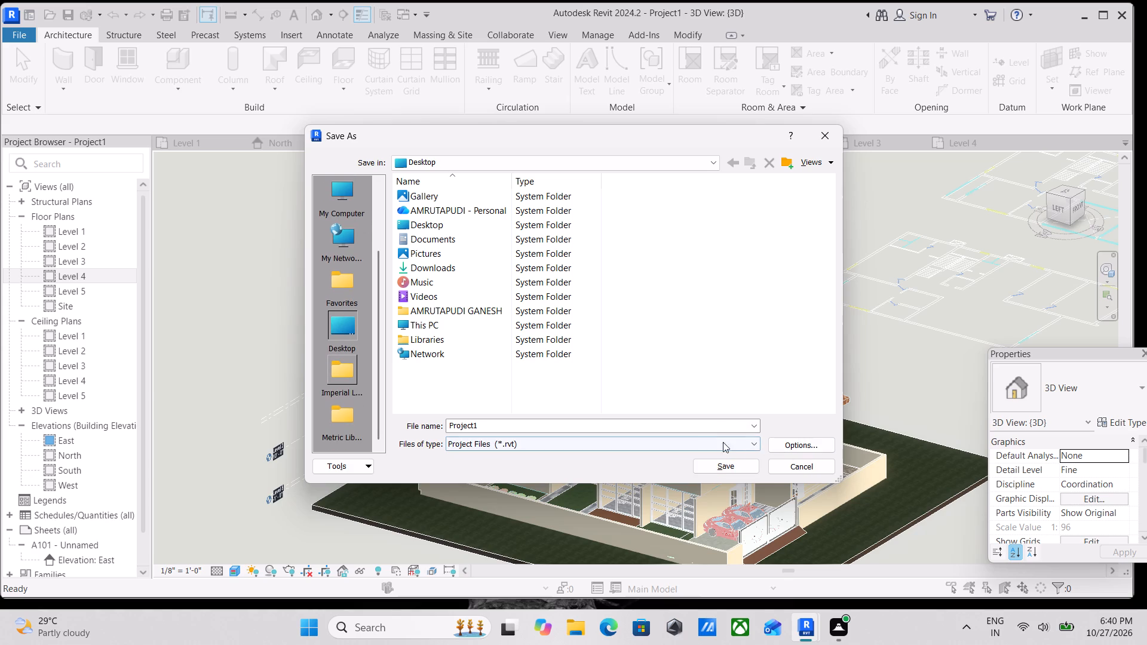
Name the project file "villa project 65" and save it in the Project Files (*.rvt) format.
left_click(485, 429)
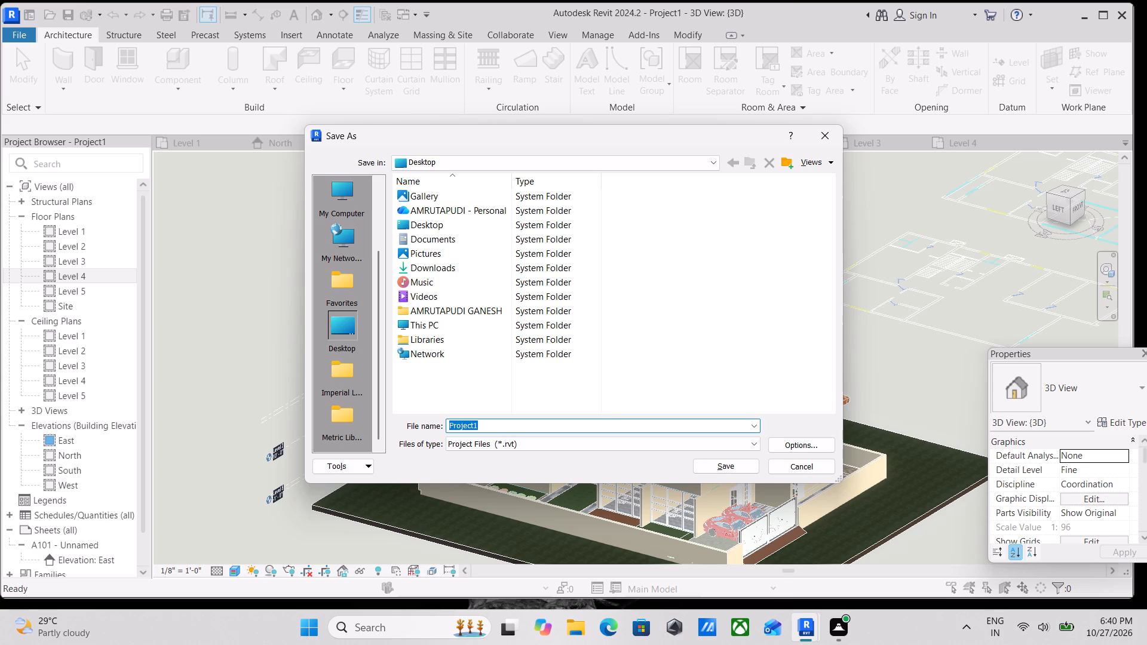
key("BackSpace")
type("vik")
key("BackSpace")
type("lla")
key("space")
type("pro")
type("ject")
key("space")
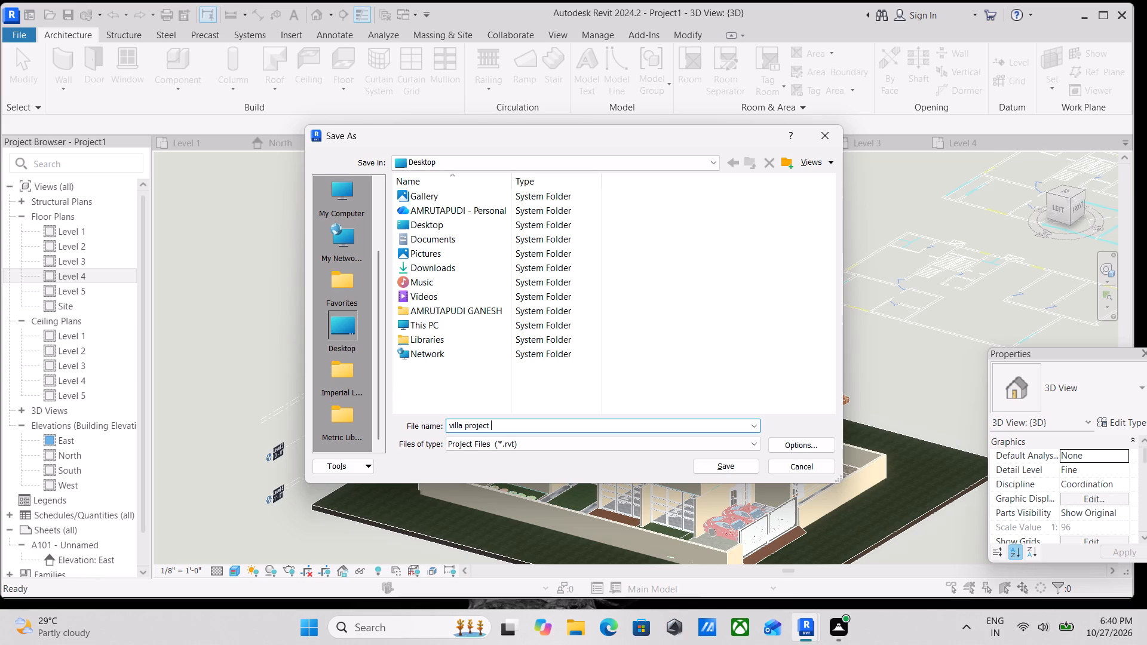
type("65")
left_click(720, 470)
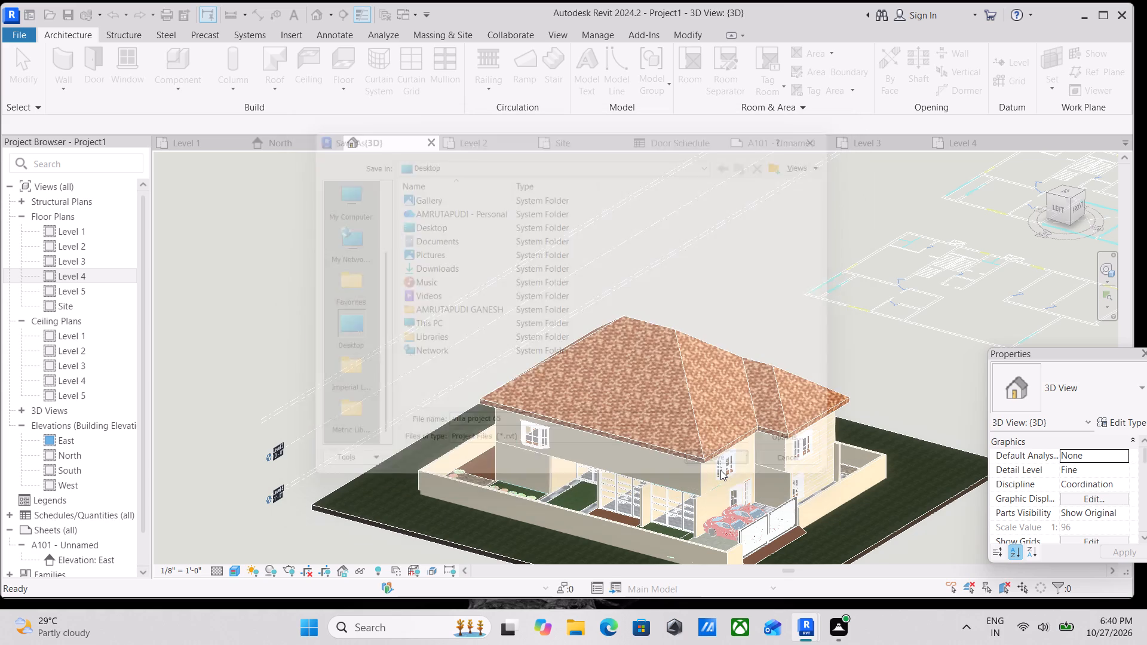